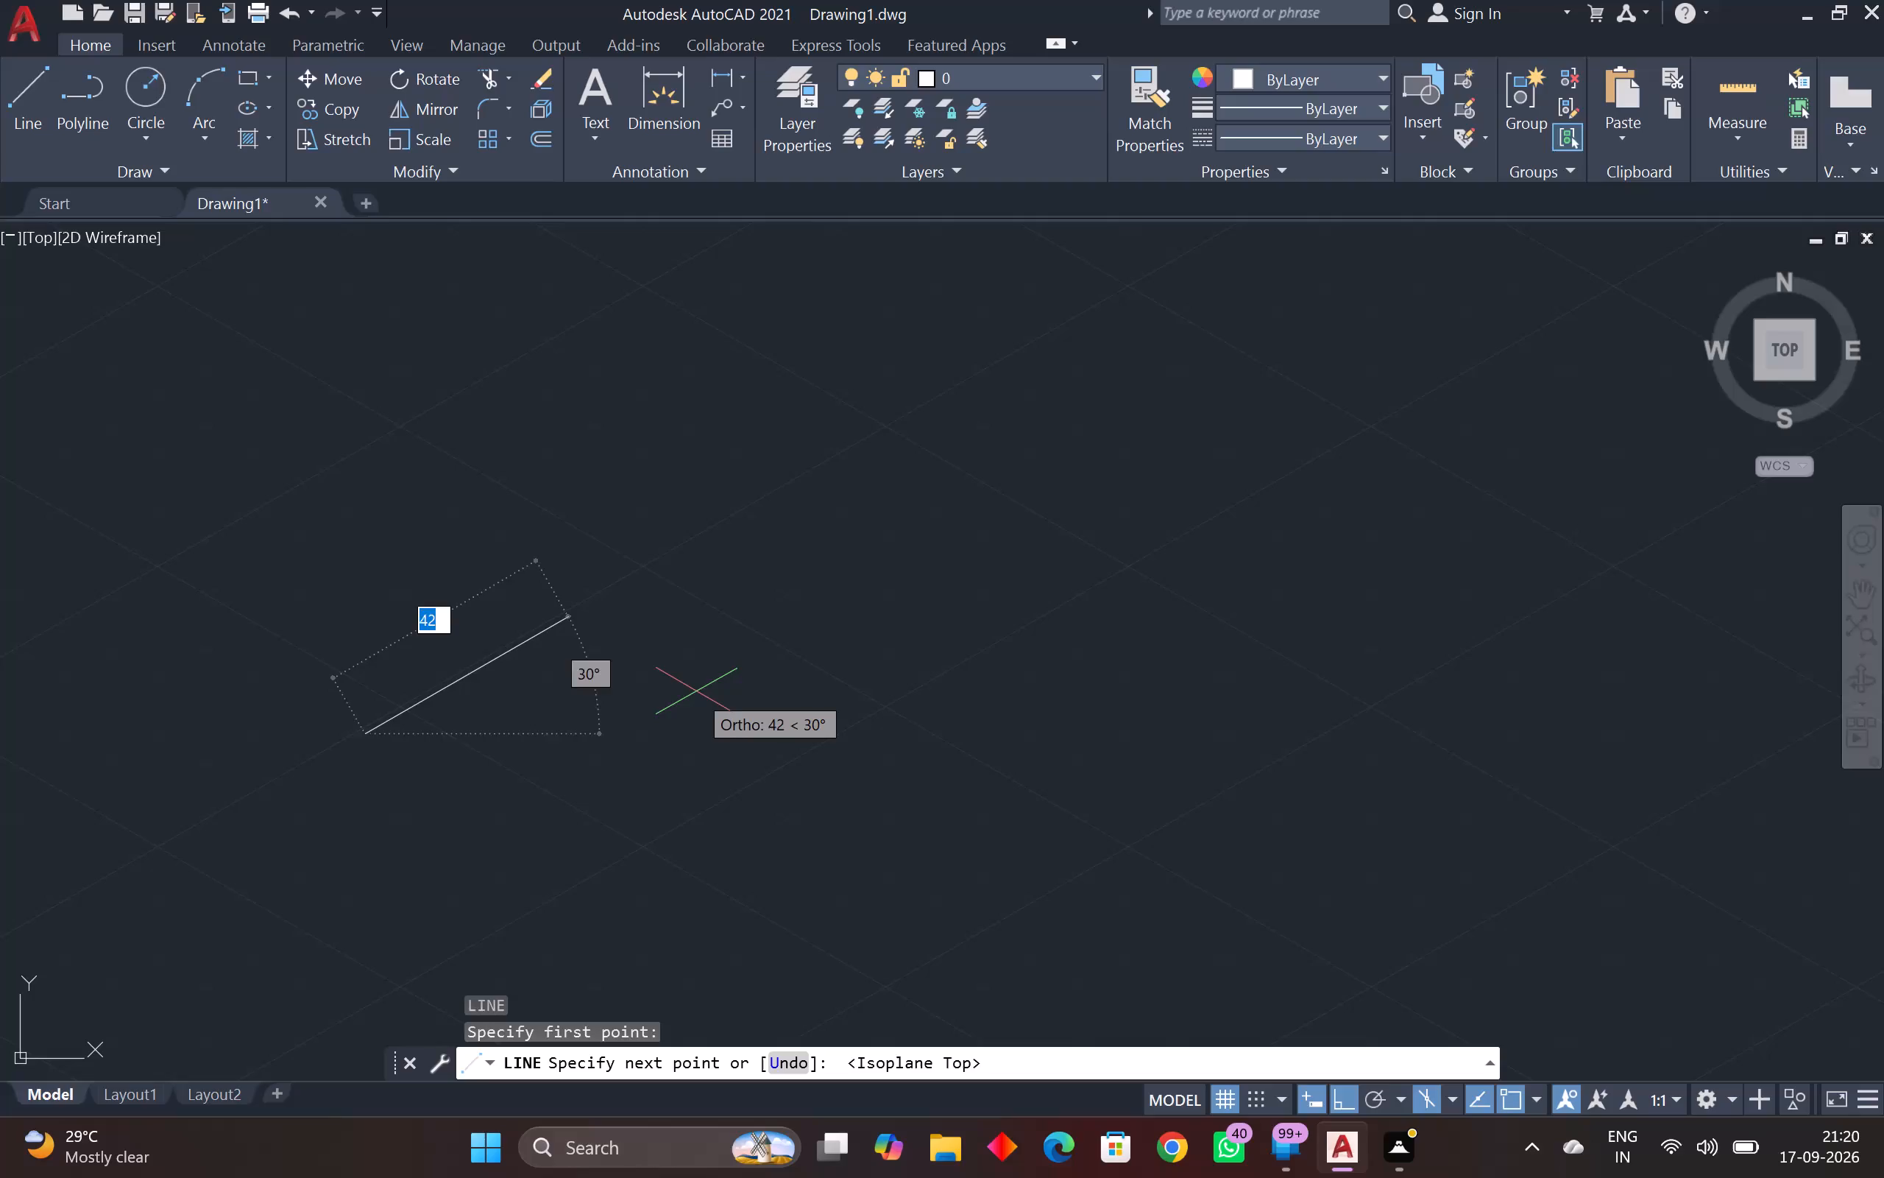
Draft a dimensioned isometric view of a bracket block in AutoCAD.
Draw connected isometric lines from the placed start point: 69 at 30°, 6 straight down, 73 at 30°, and 25 straight up.
click(696, 691)
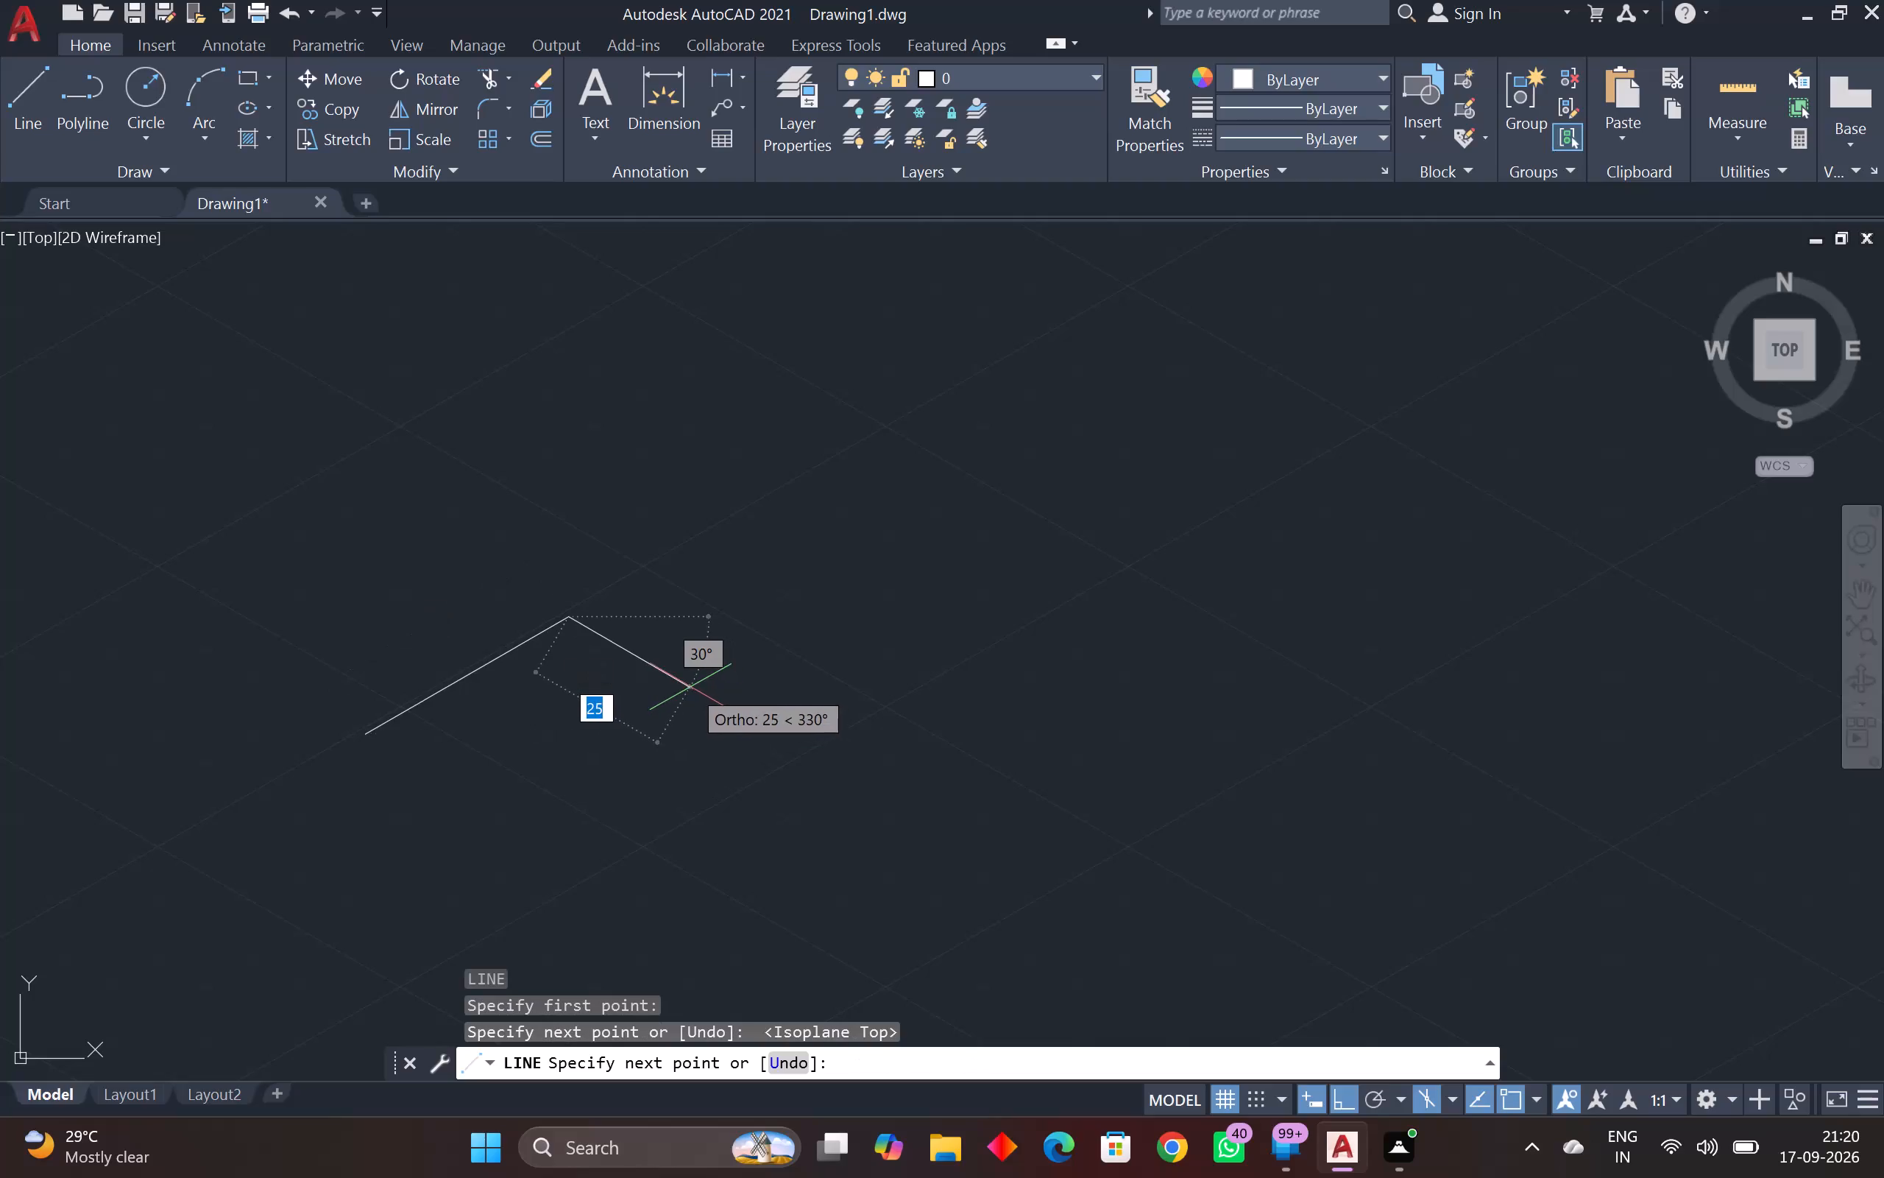
key(ctrl+z)
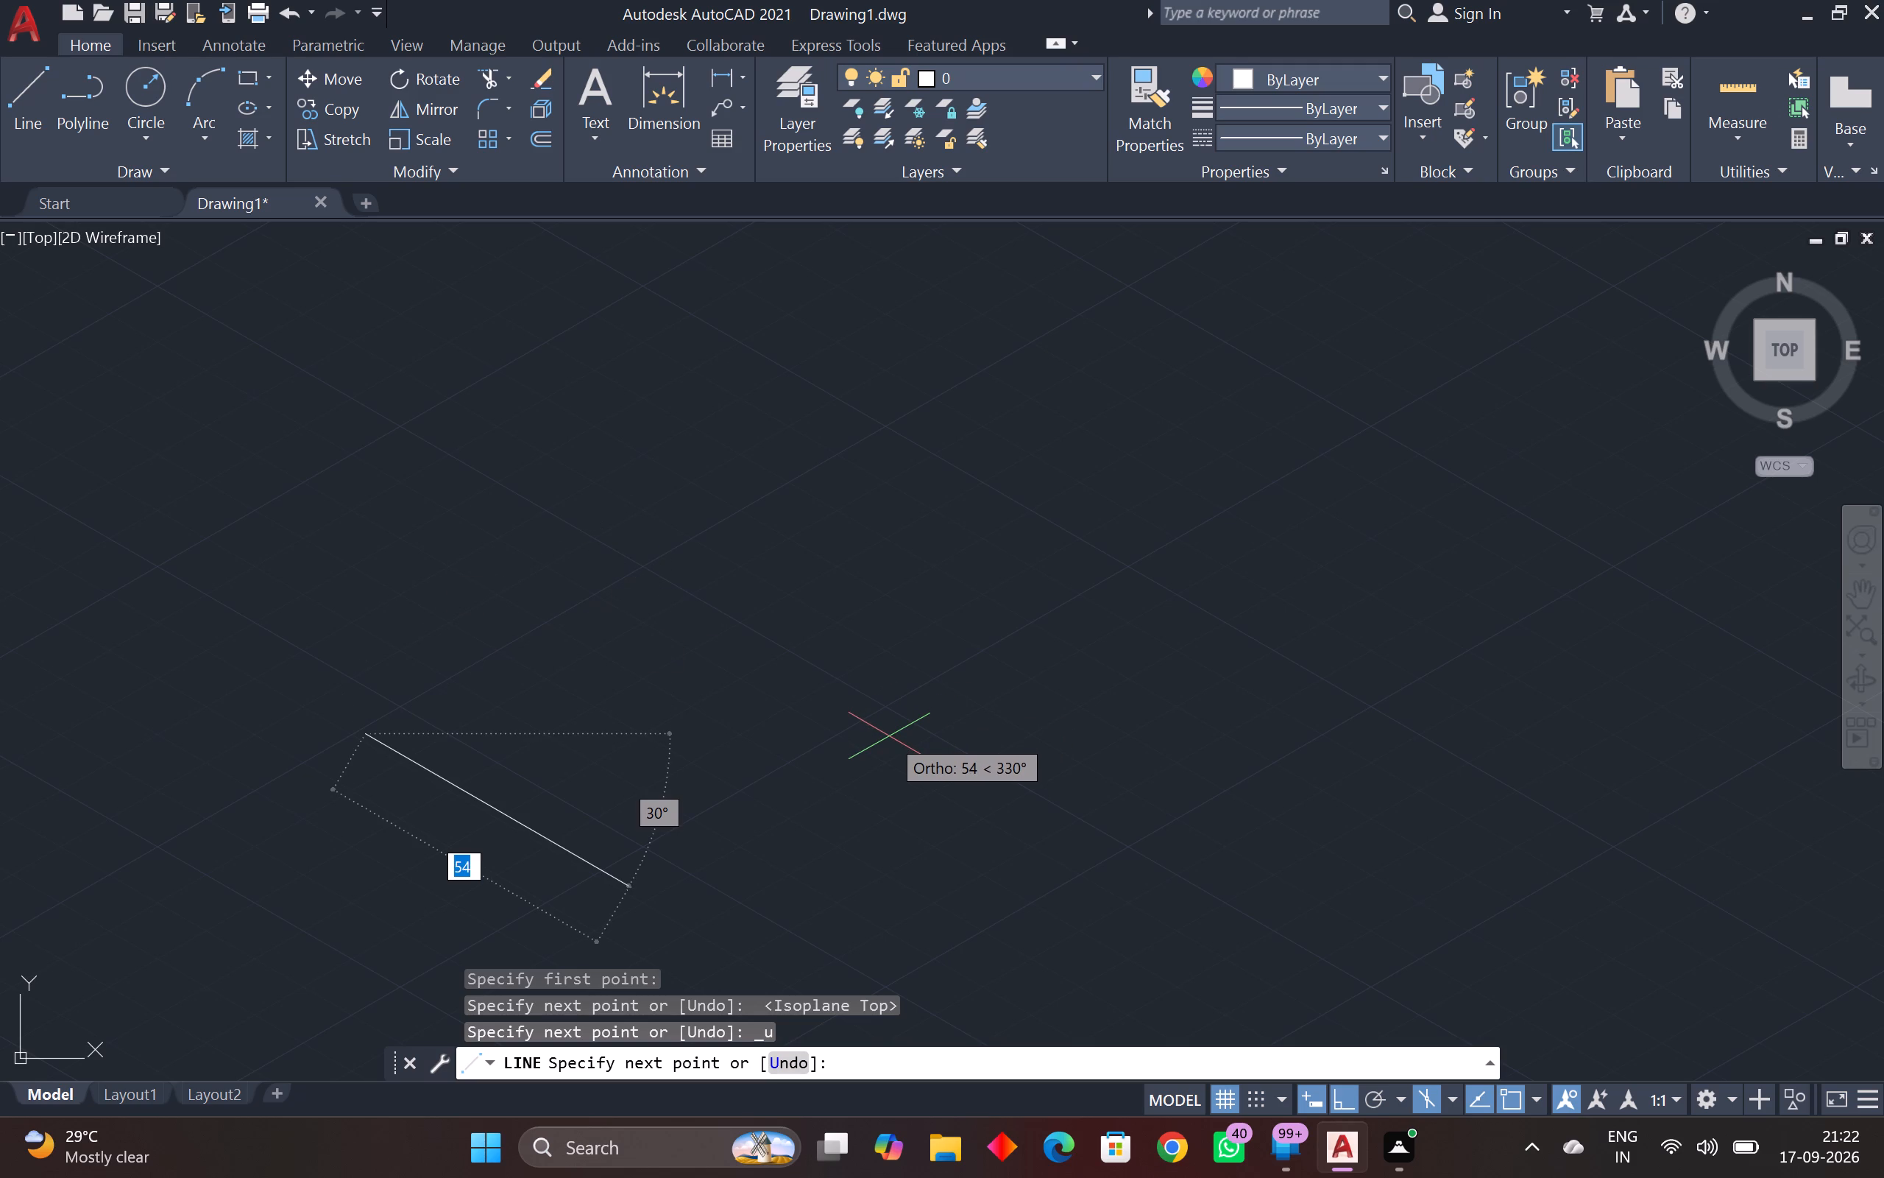
middle_drag(971, 599, 986, 690)
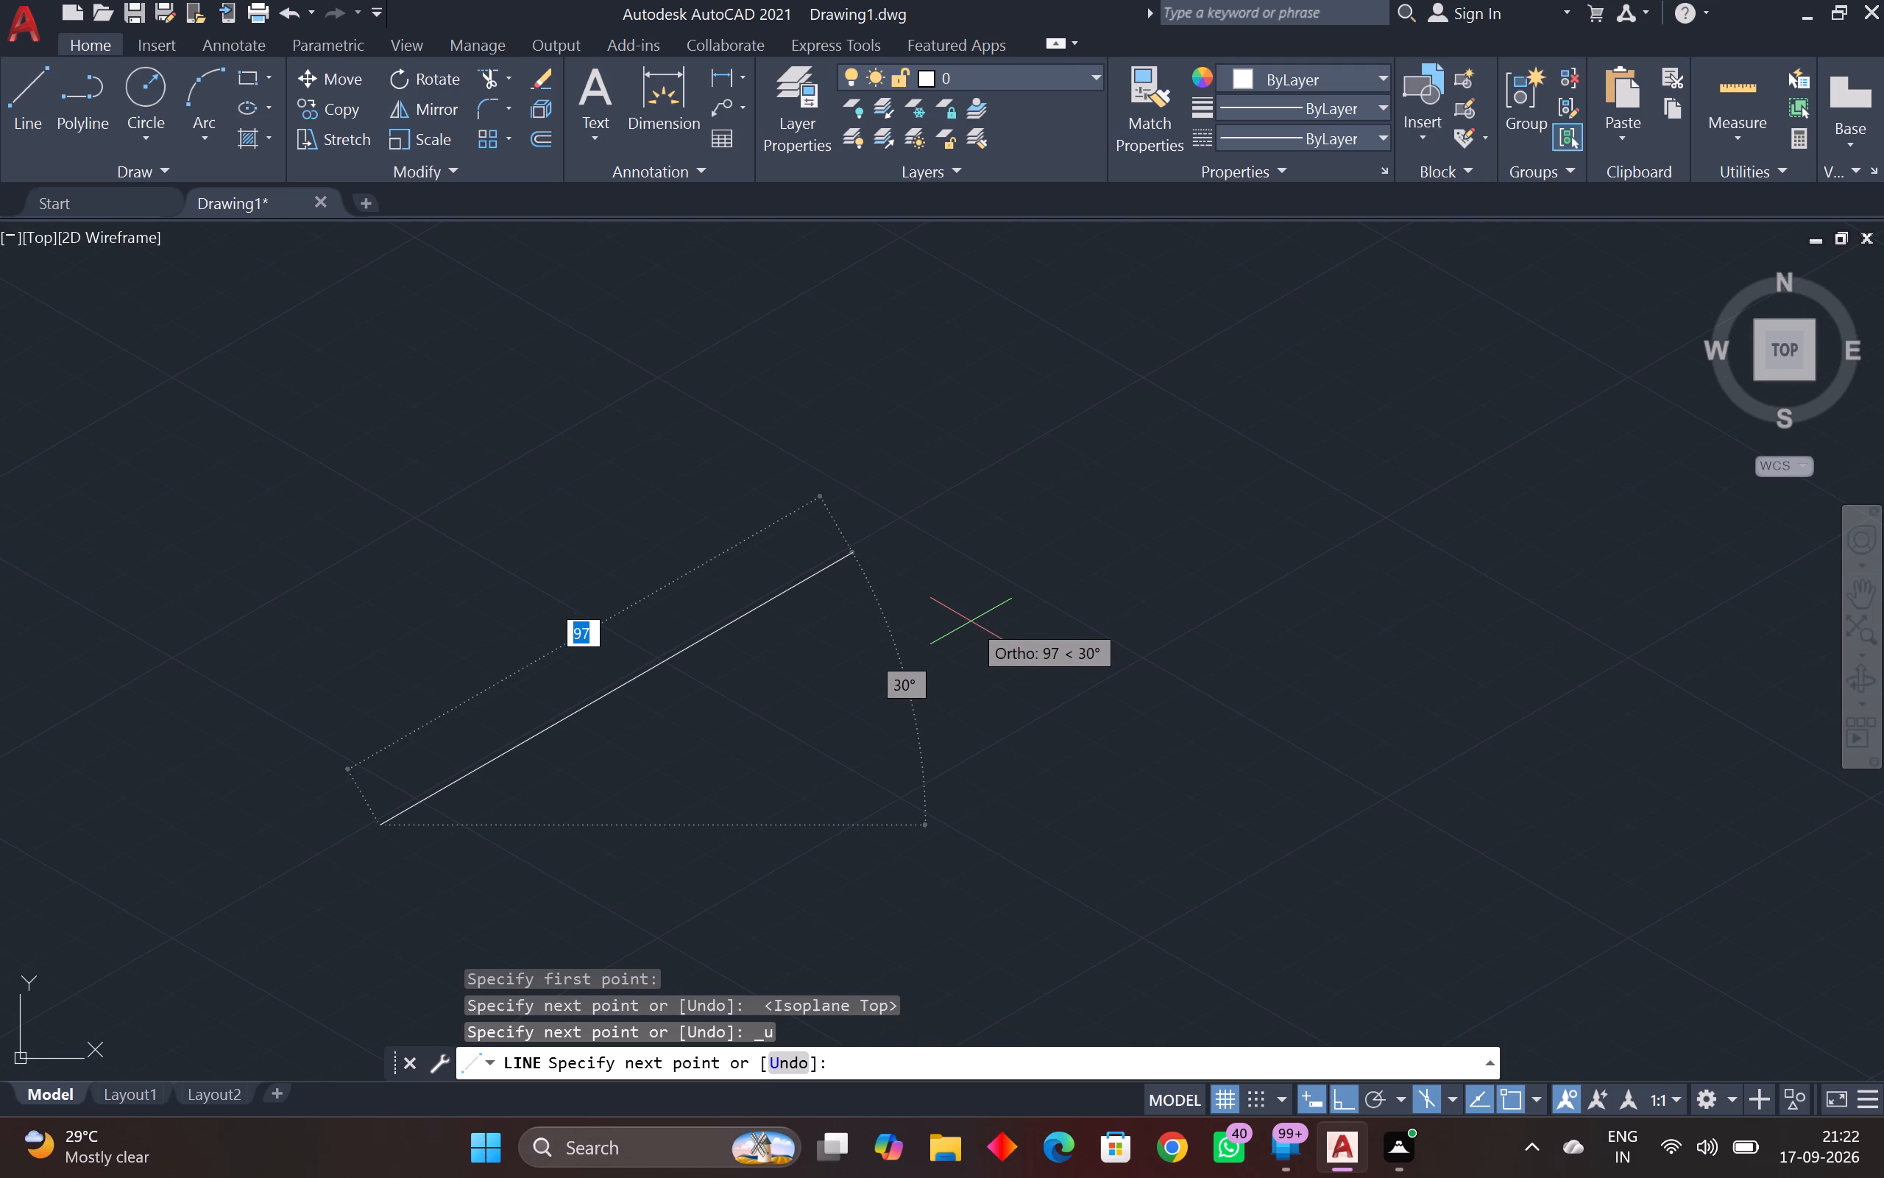
text(69)
key(Return)
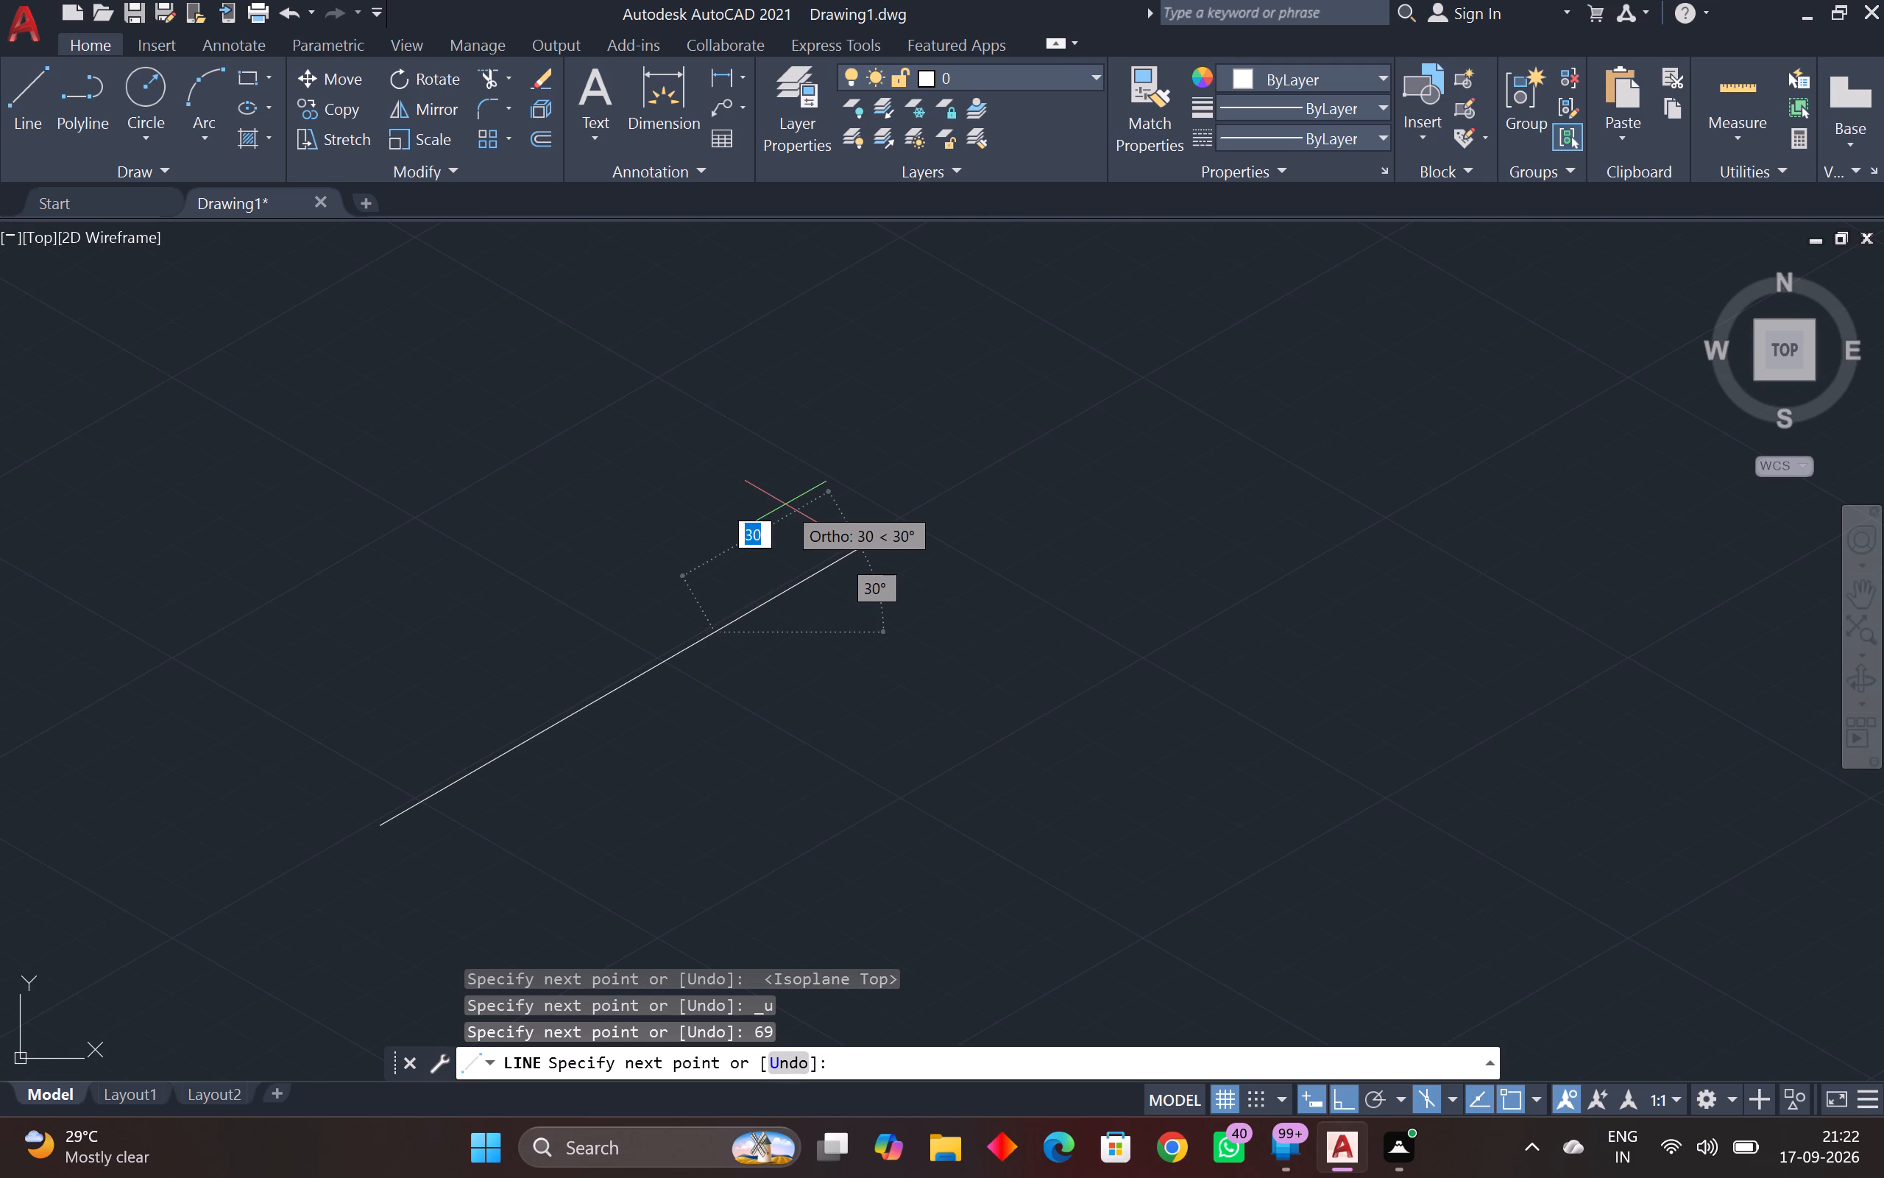
key(F5)
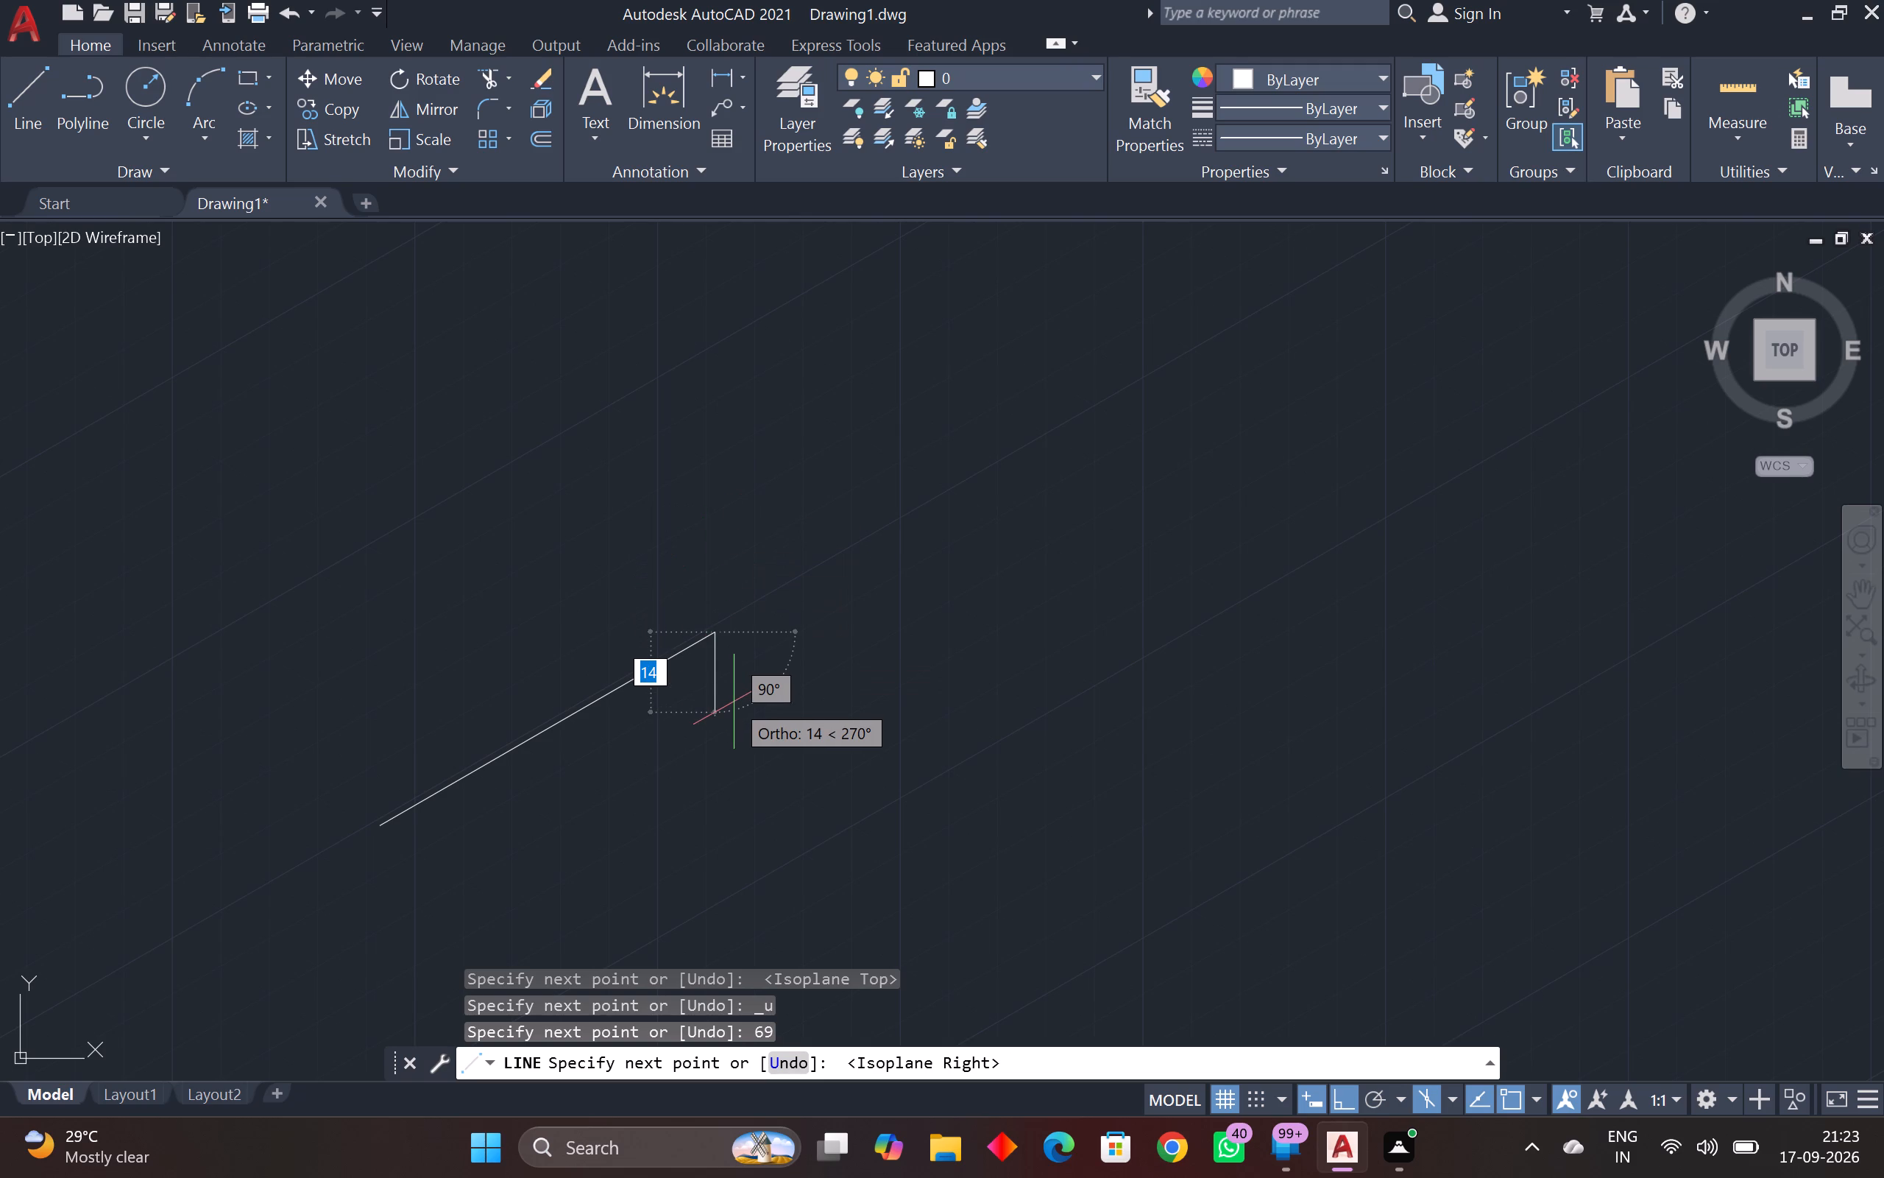
key(6)
key(Return)
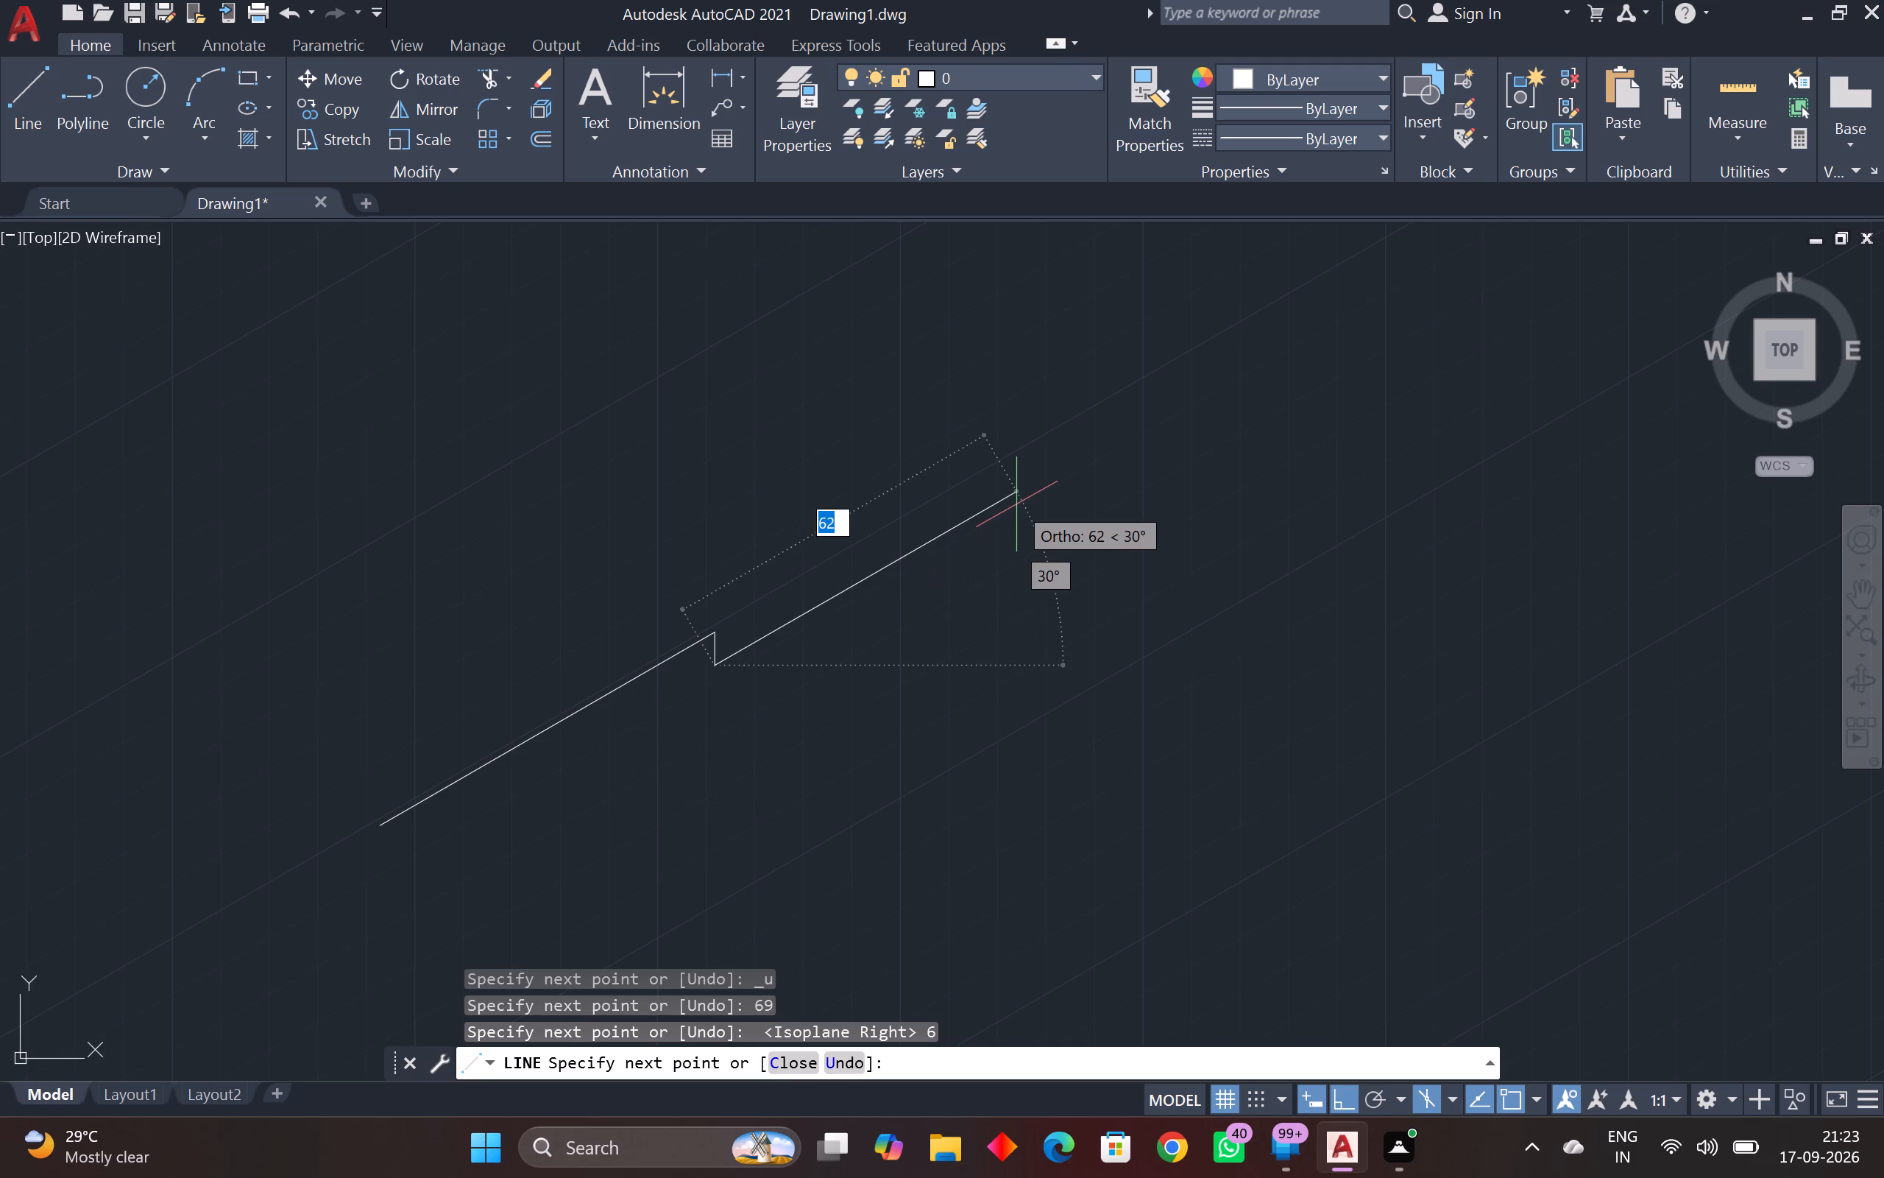
text(73)
key(Return)
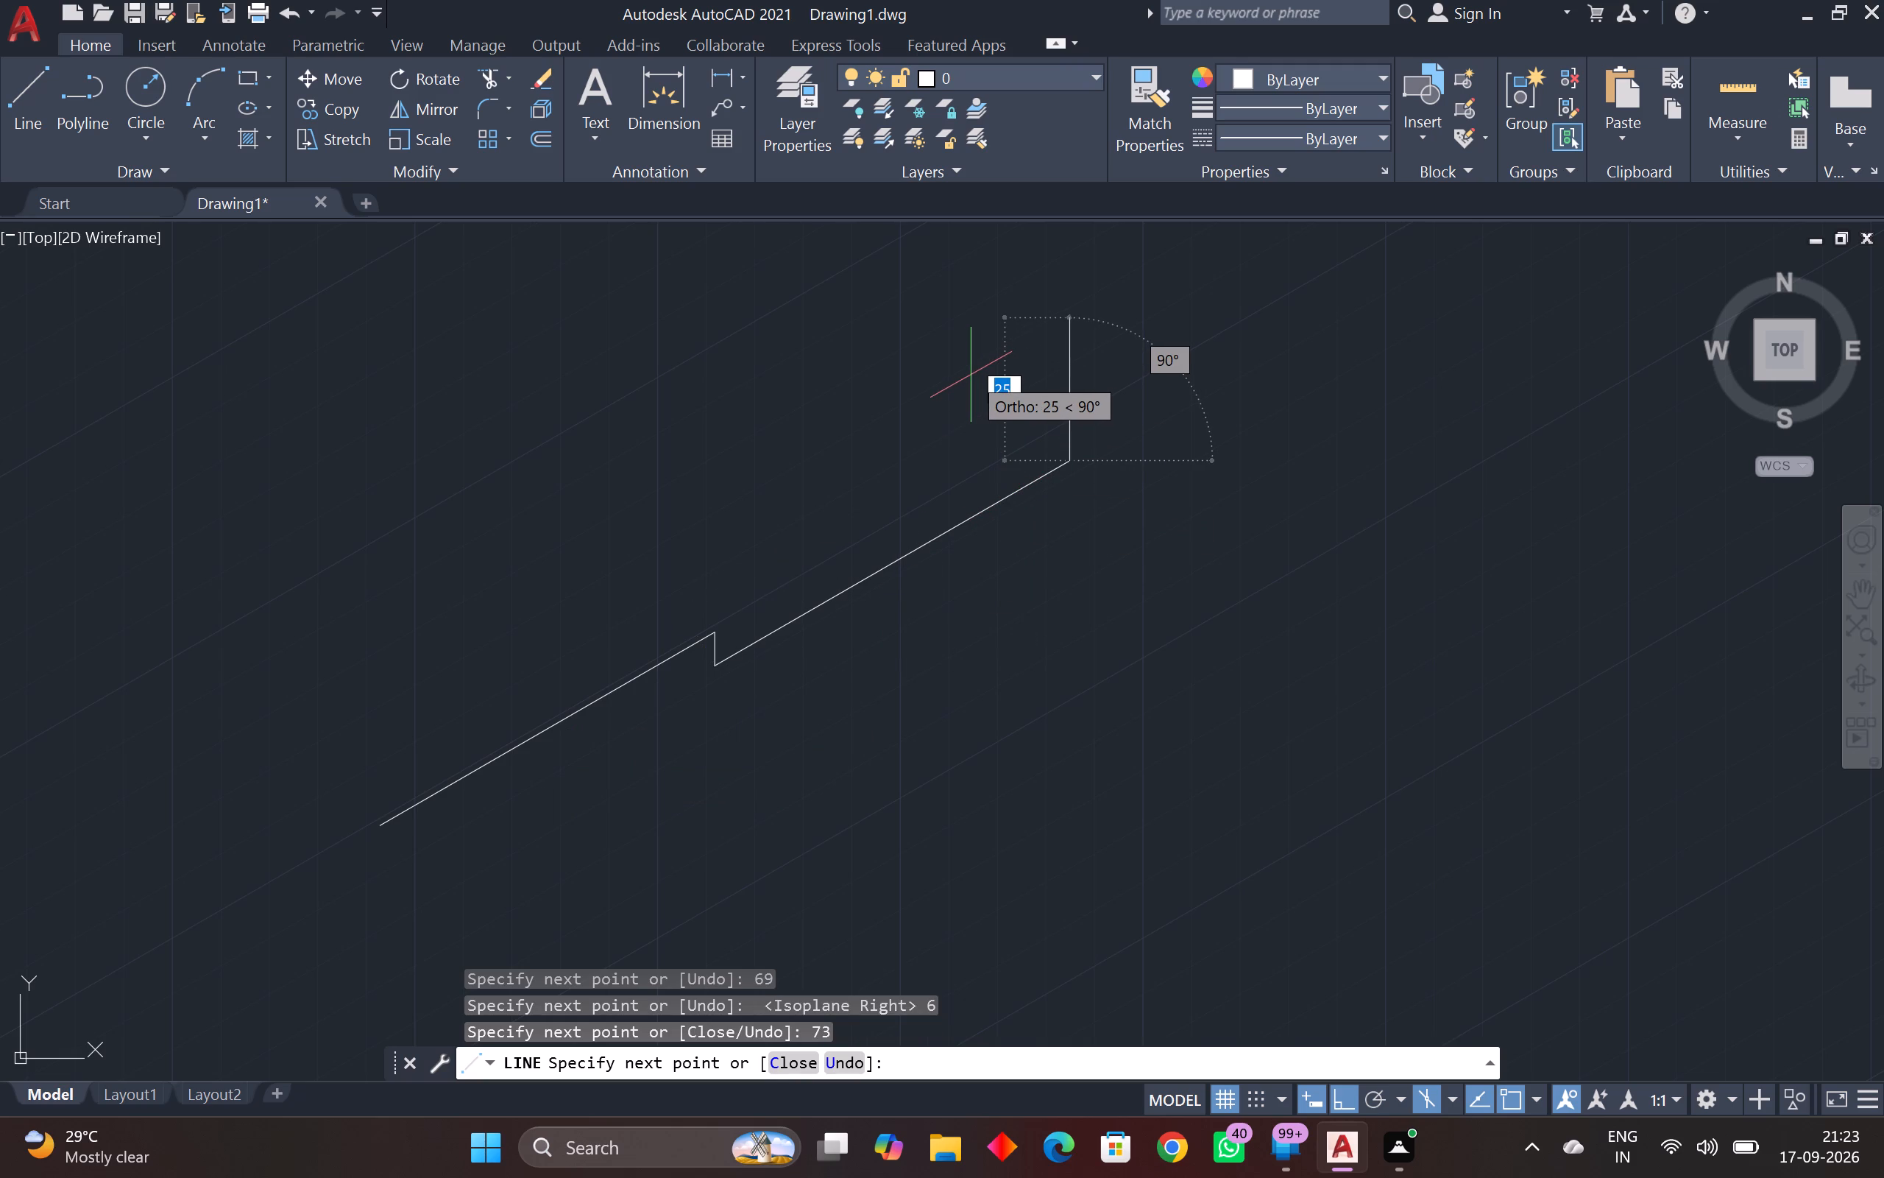
text(25)
key(Return)
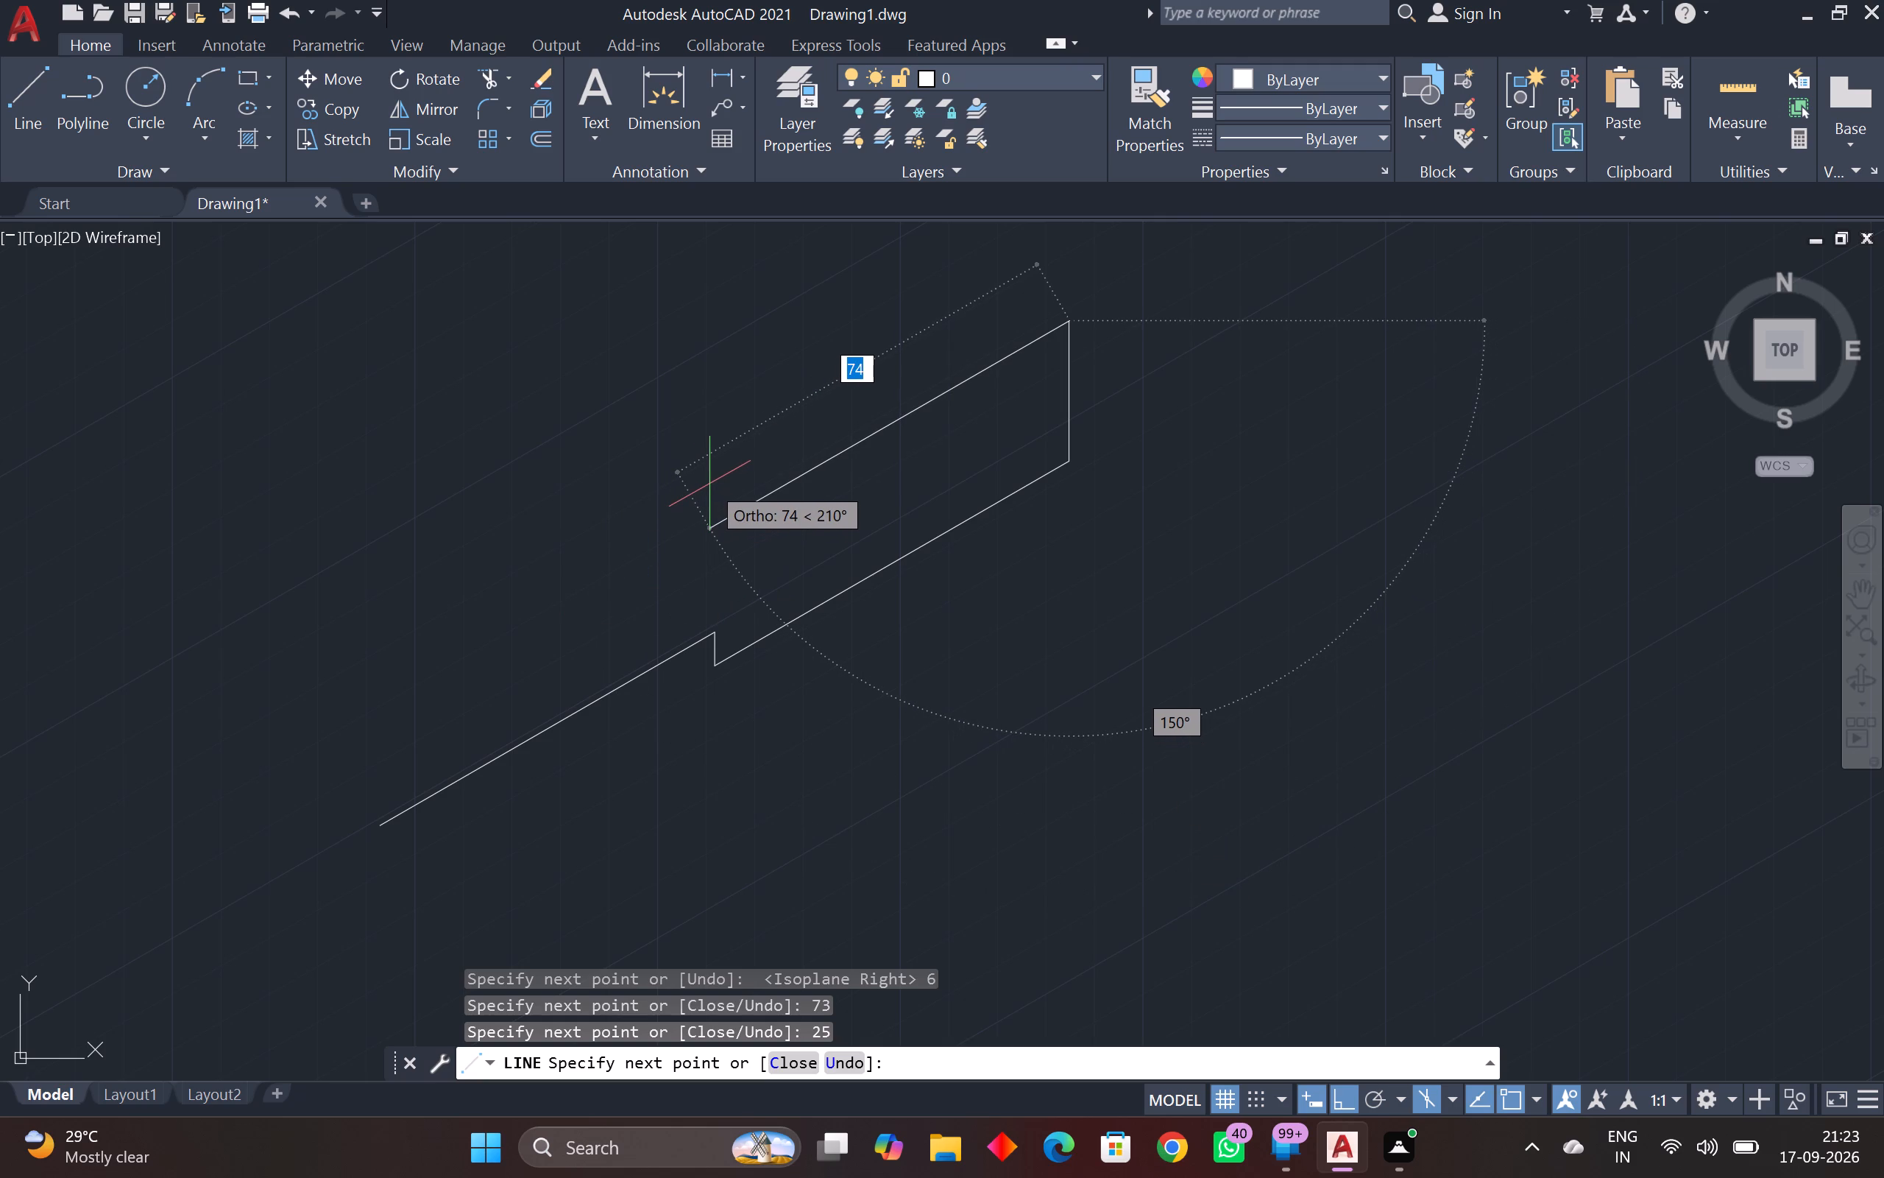
Continue the outline with a 24-unit line at 150° and a 44-unit line at 210°, ending the chain there.
middle_drag(764, 448, 662, 525)
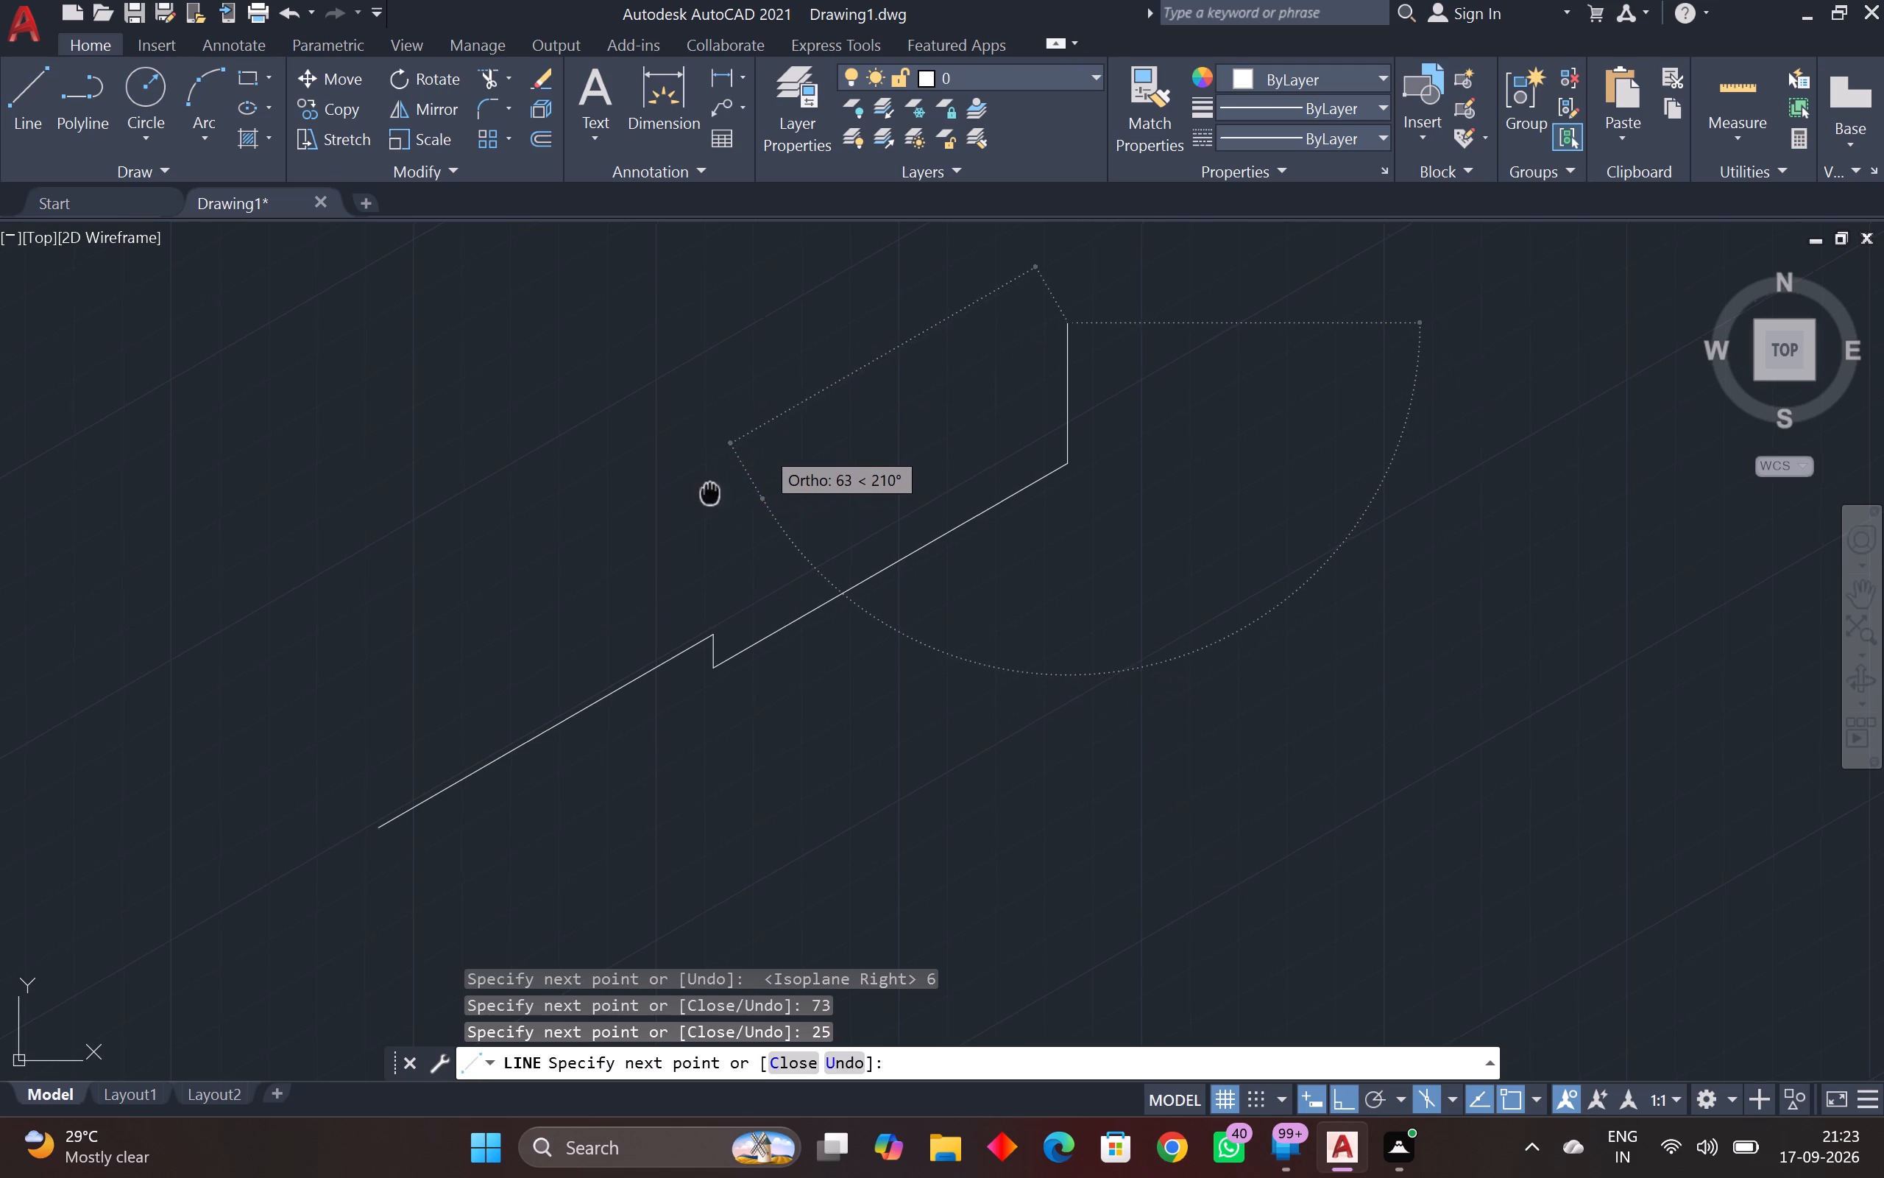
middle_drag(662, 525, 341, 695)
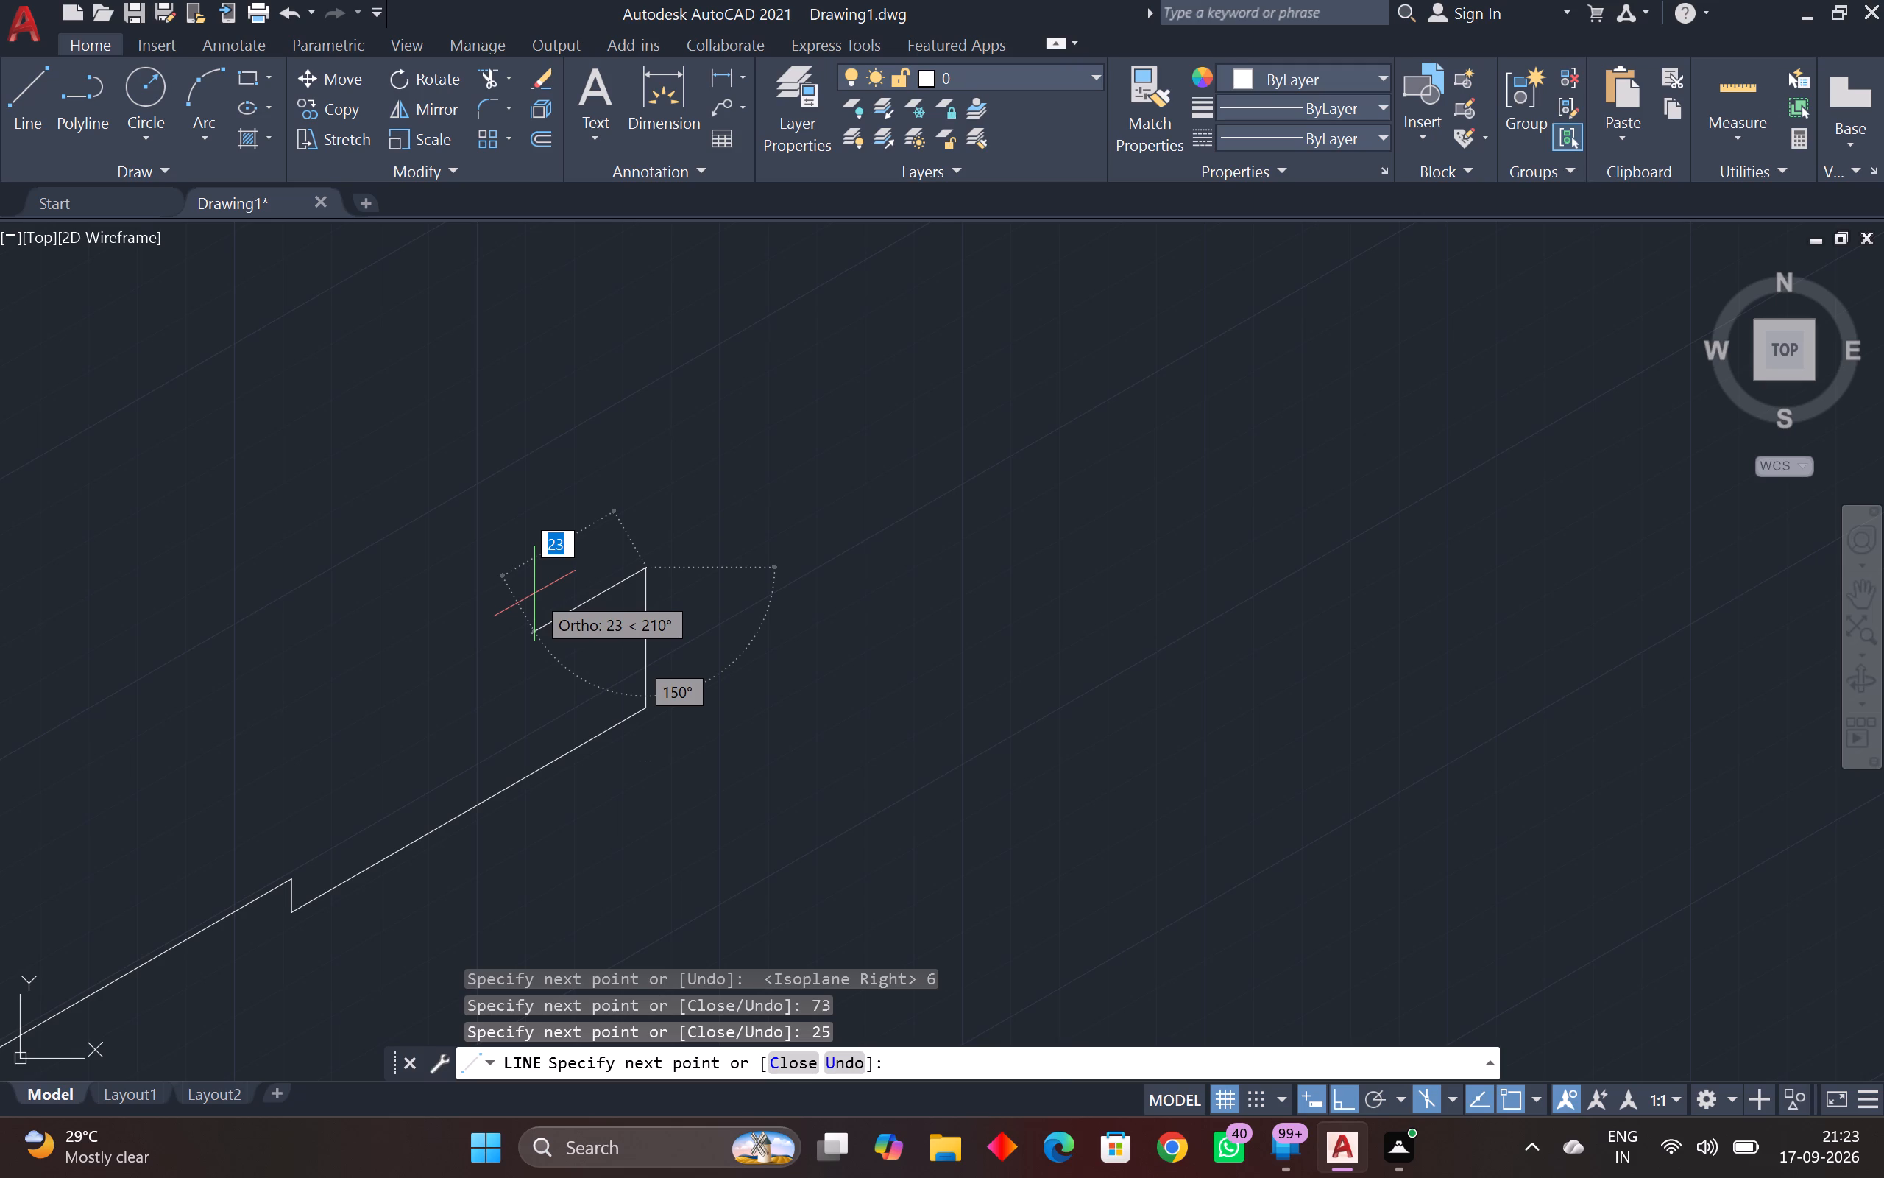
key(F5)
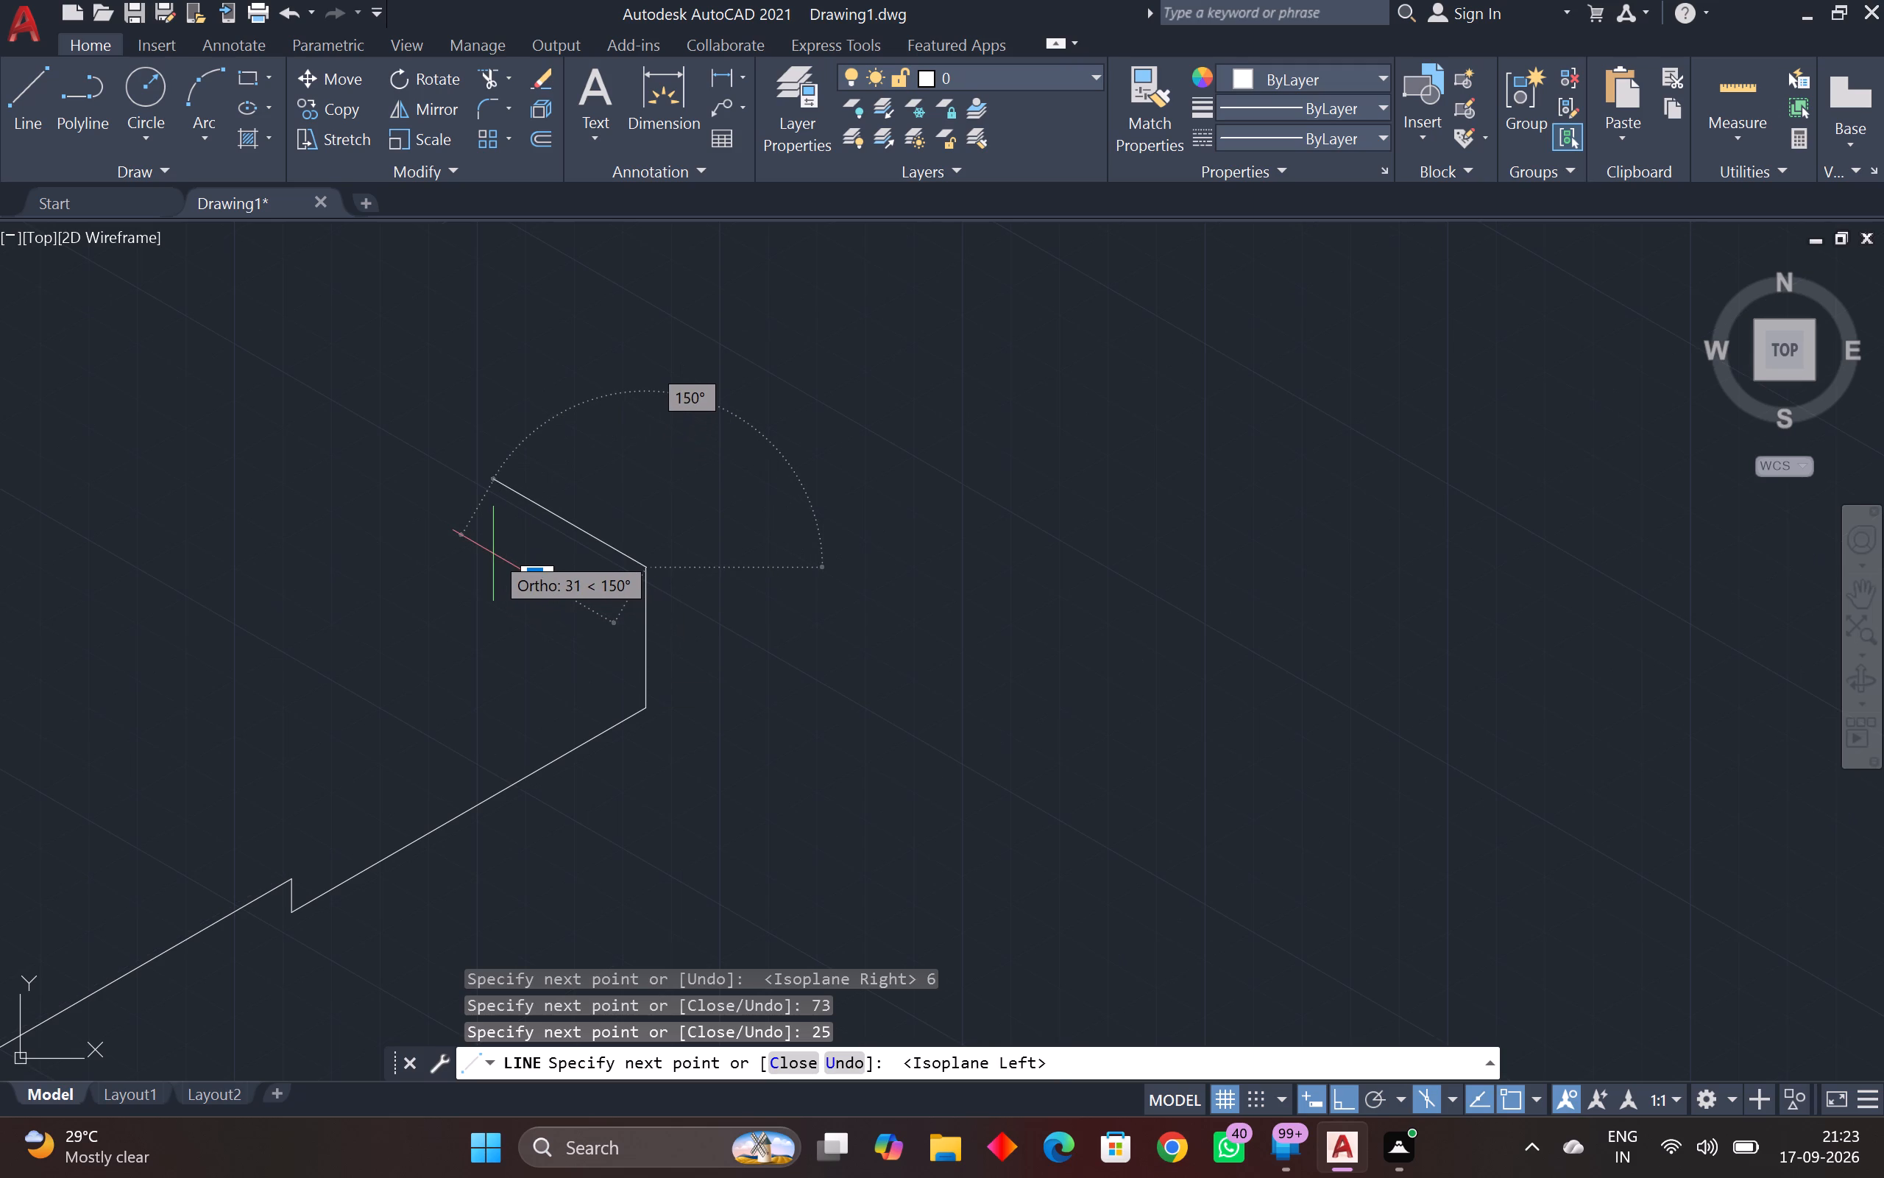
key(2)
key(4)
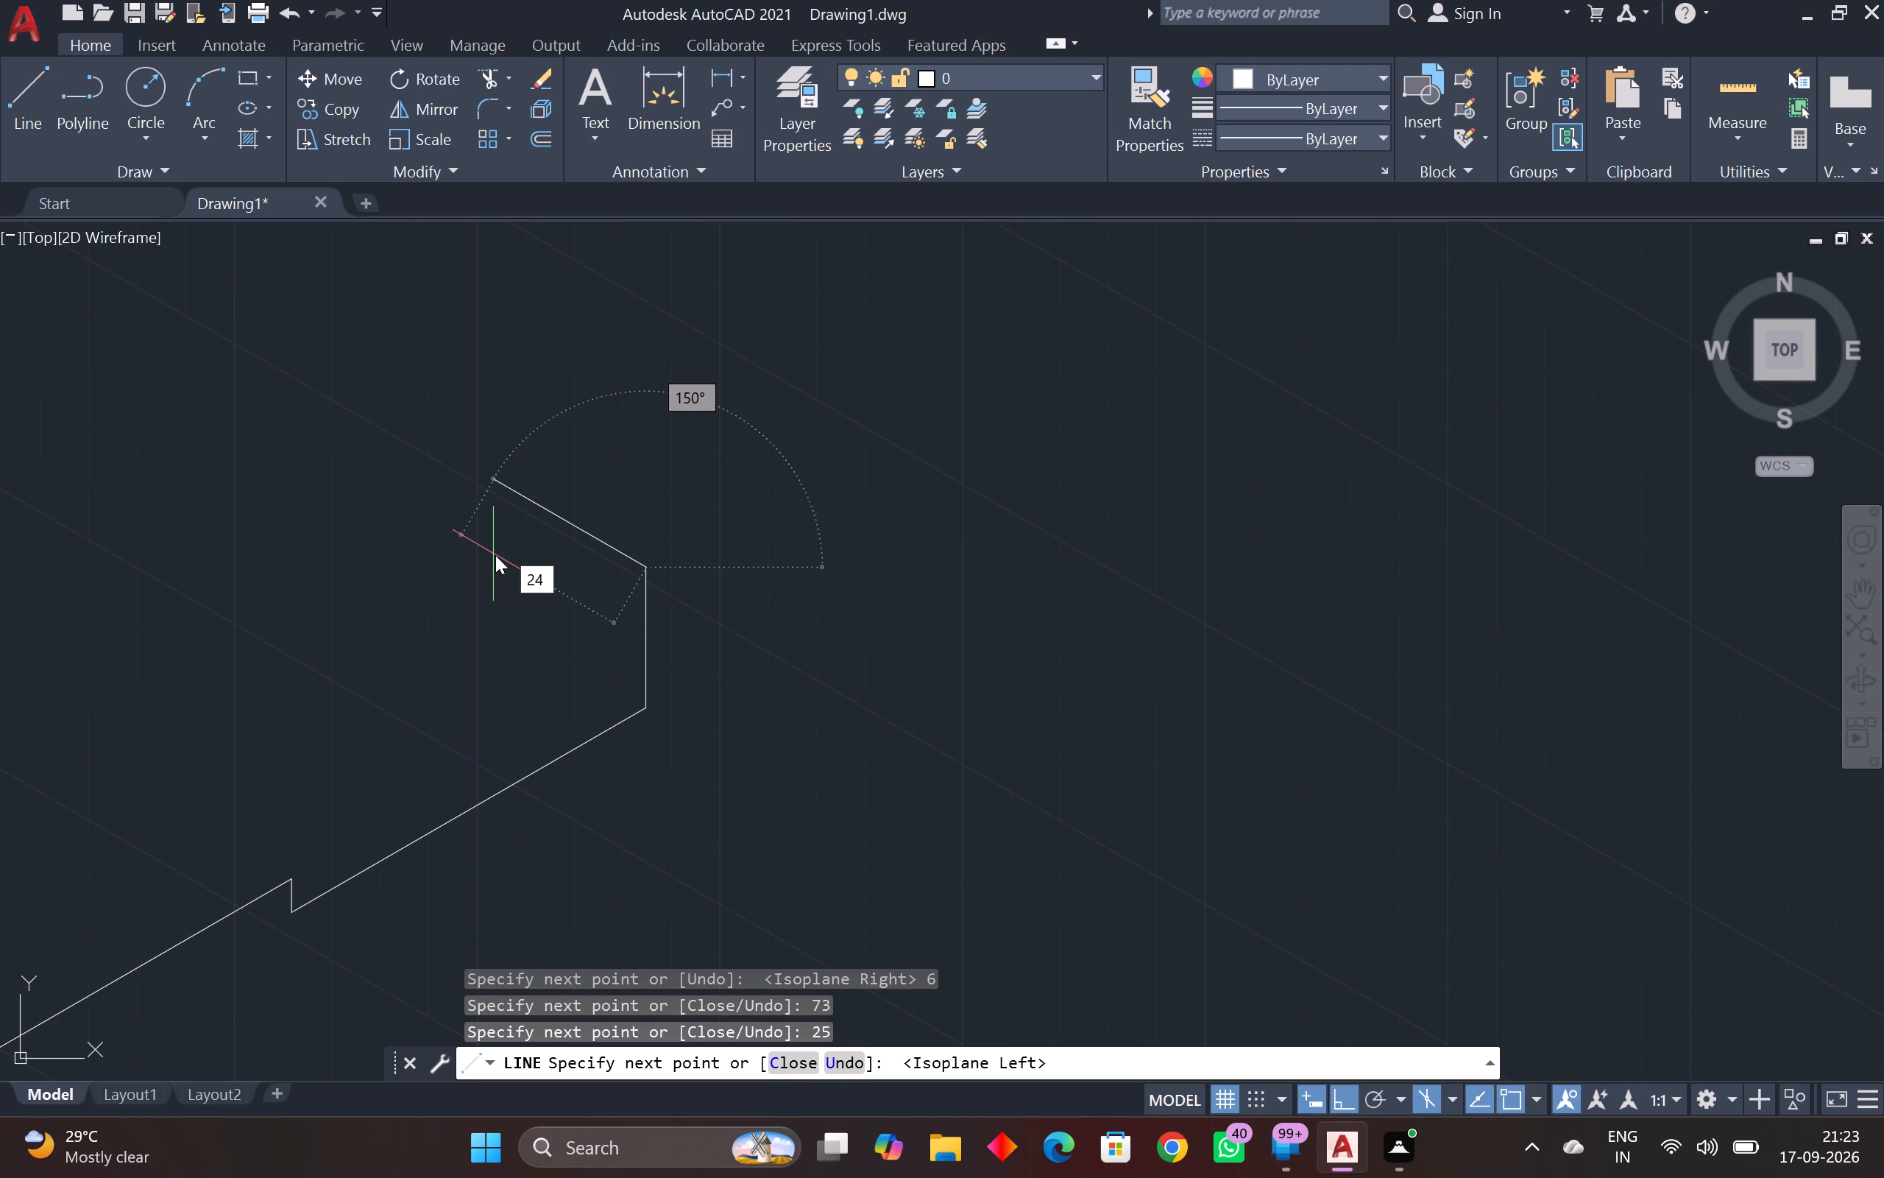
key(Return)
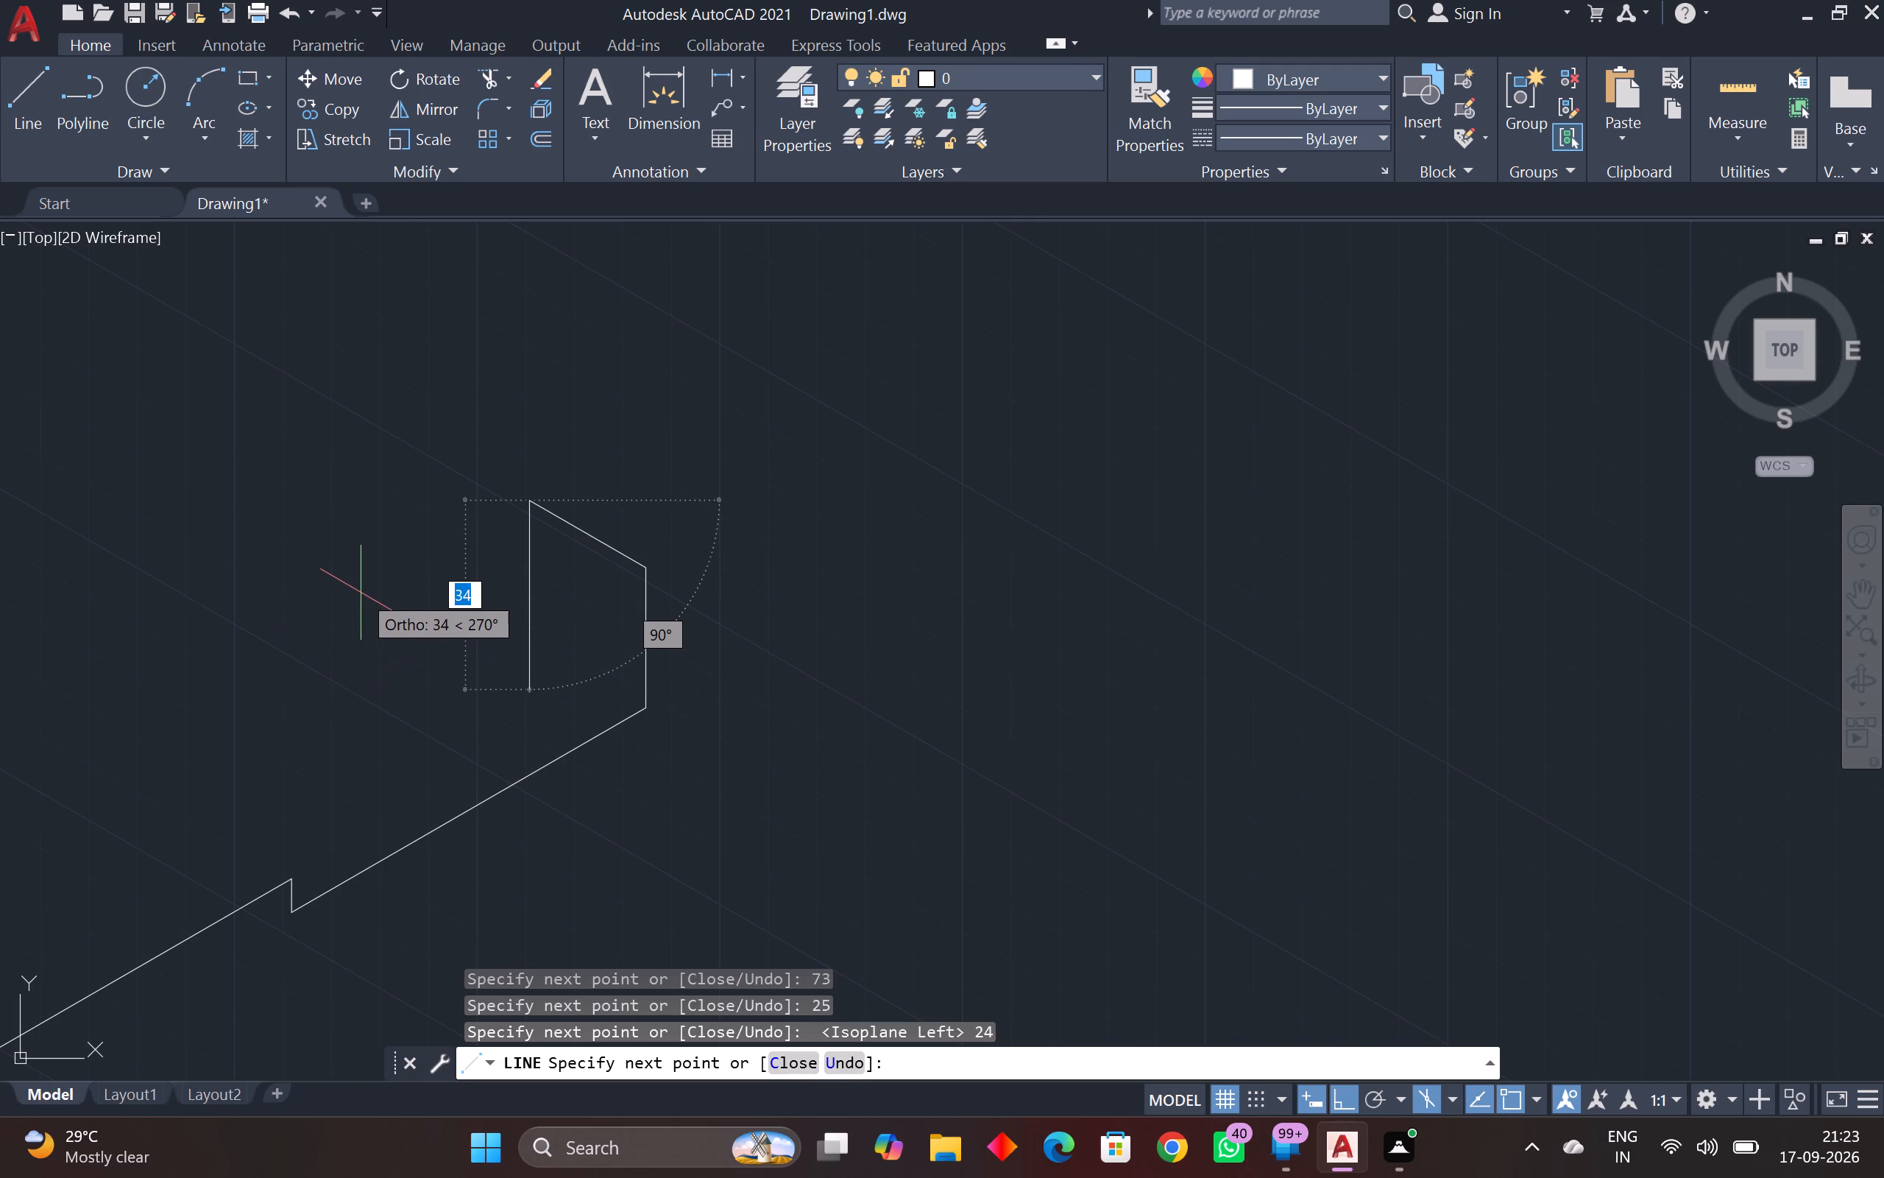
key(F5)
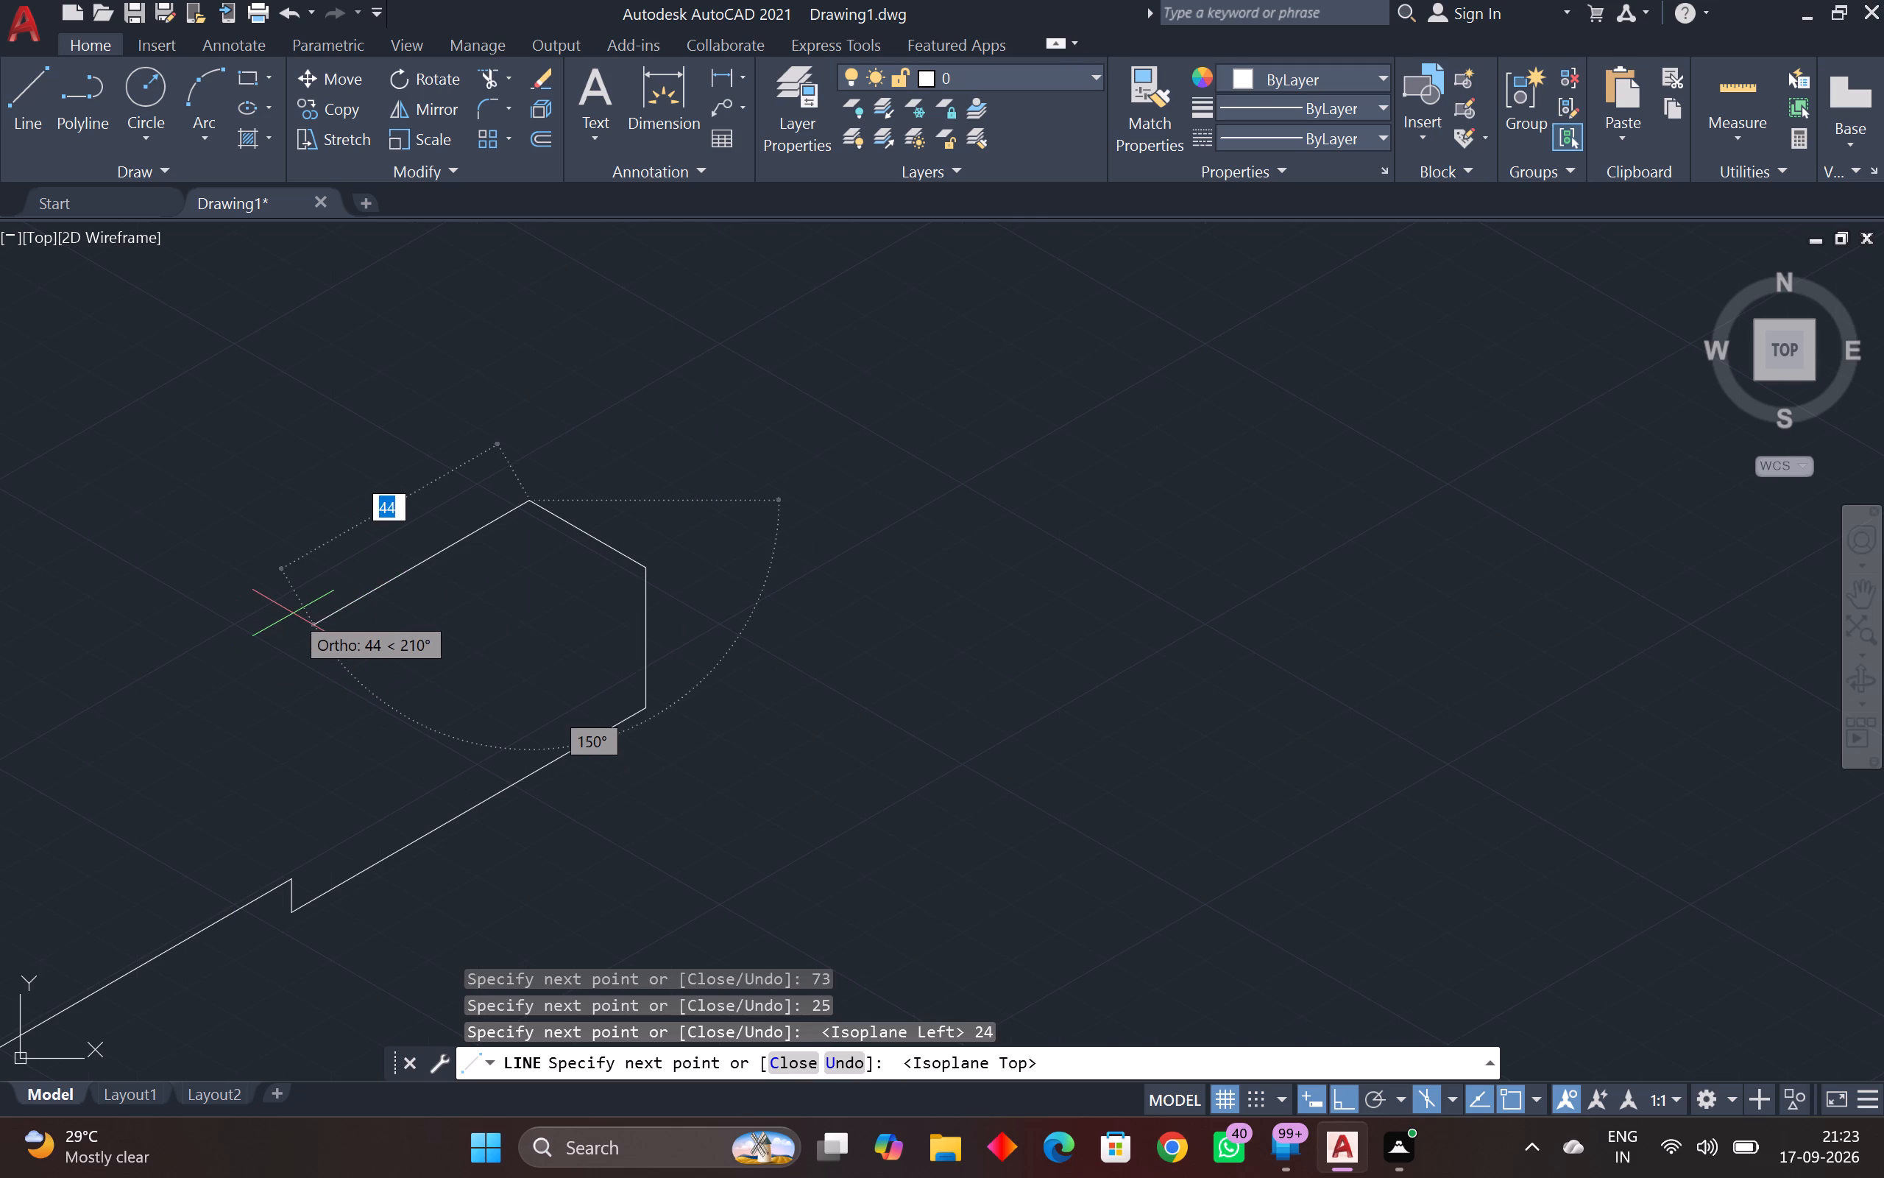
text(44)
key(Return)
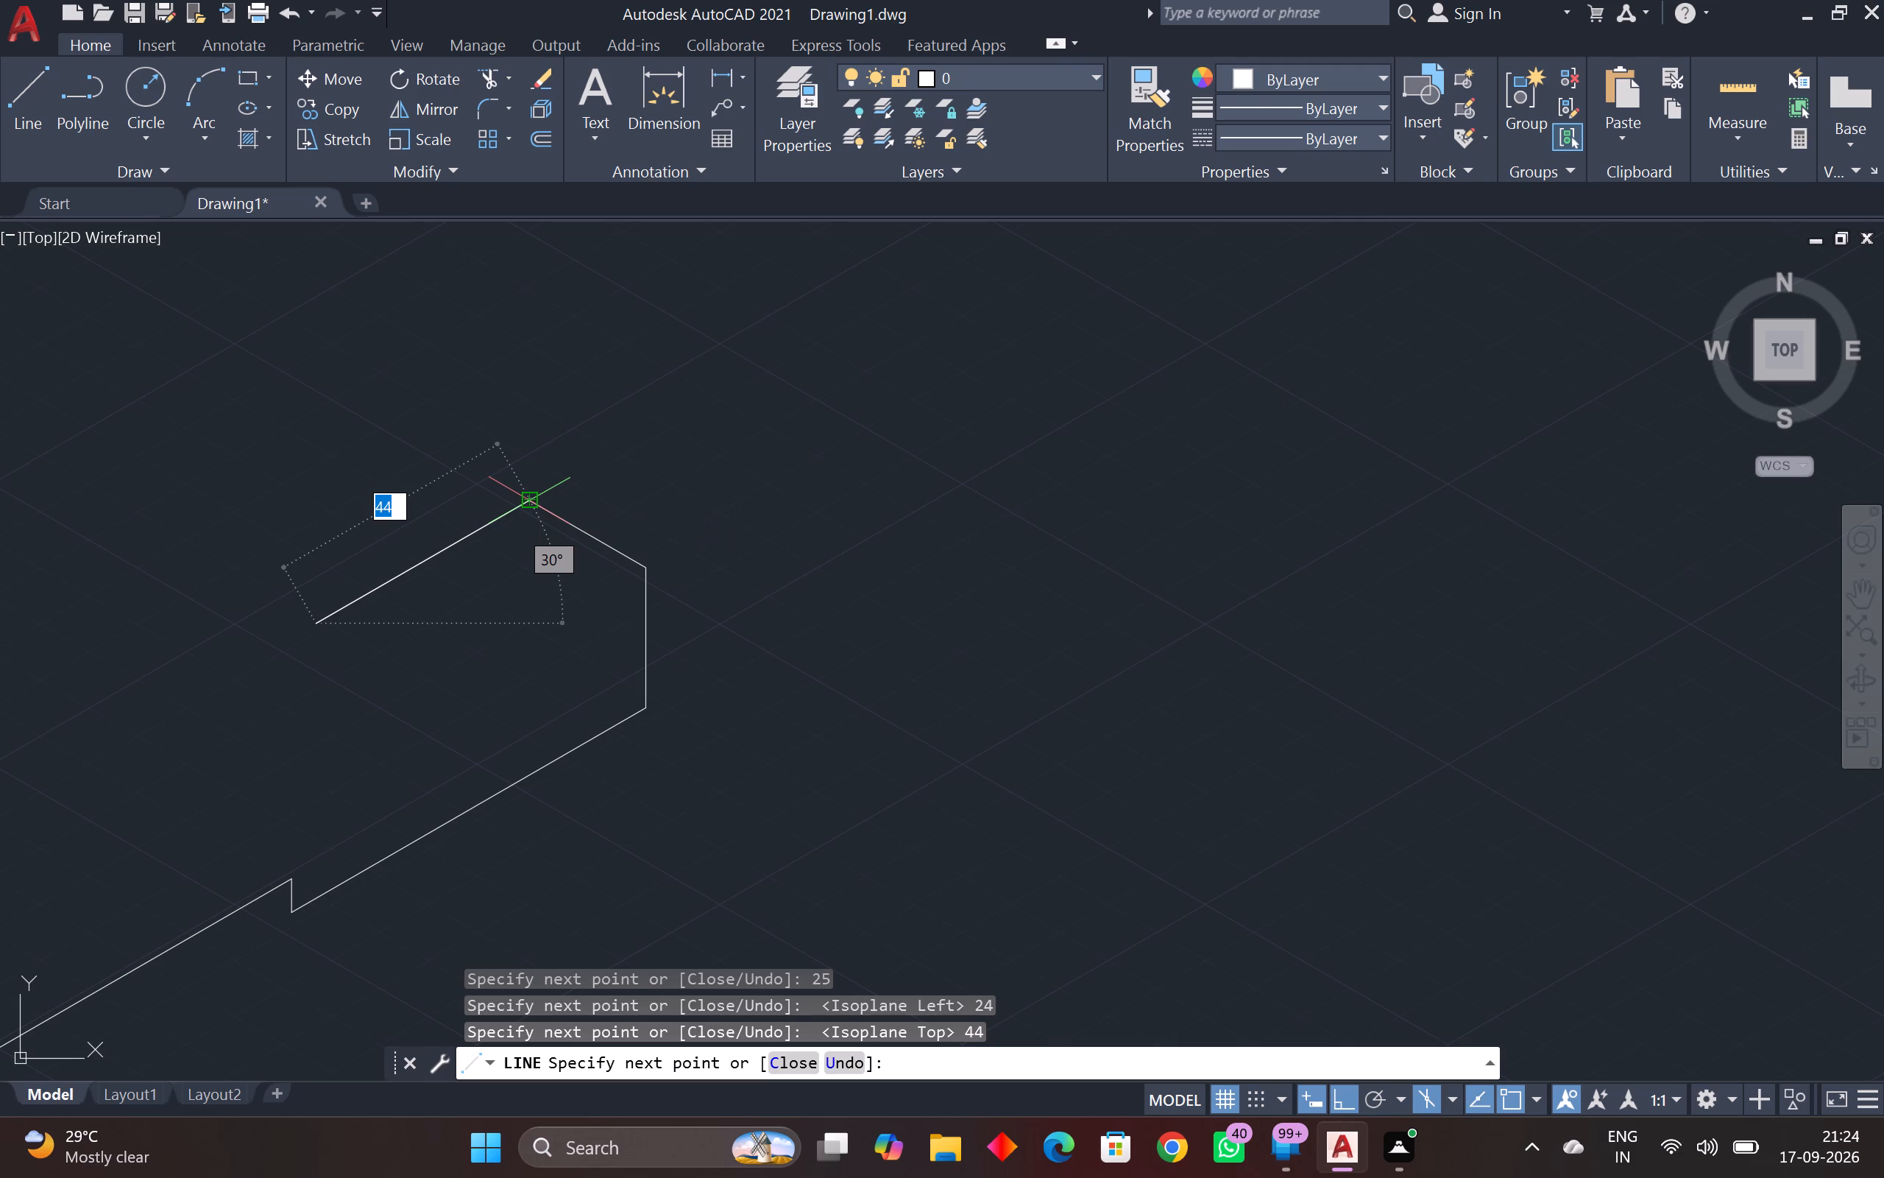
key(Escape)
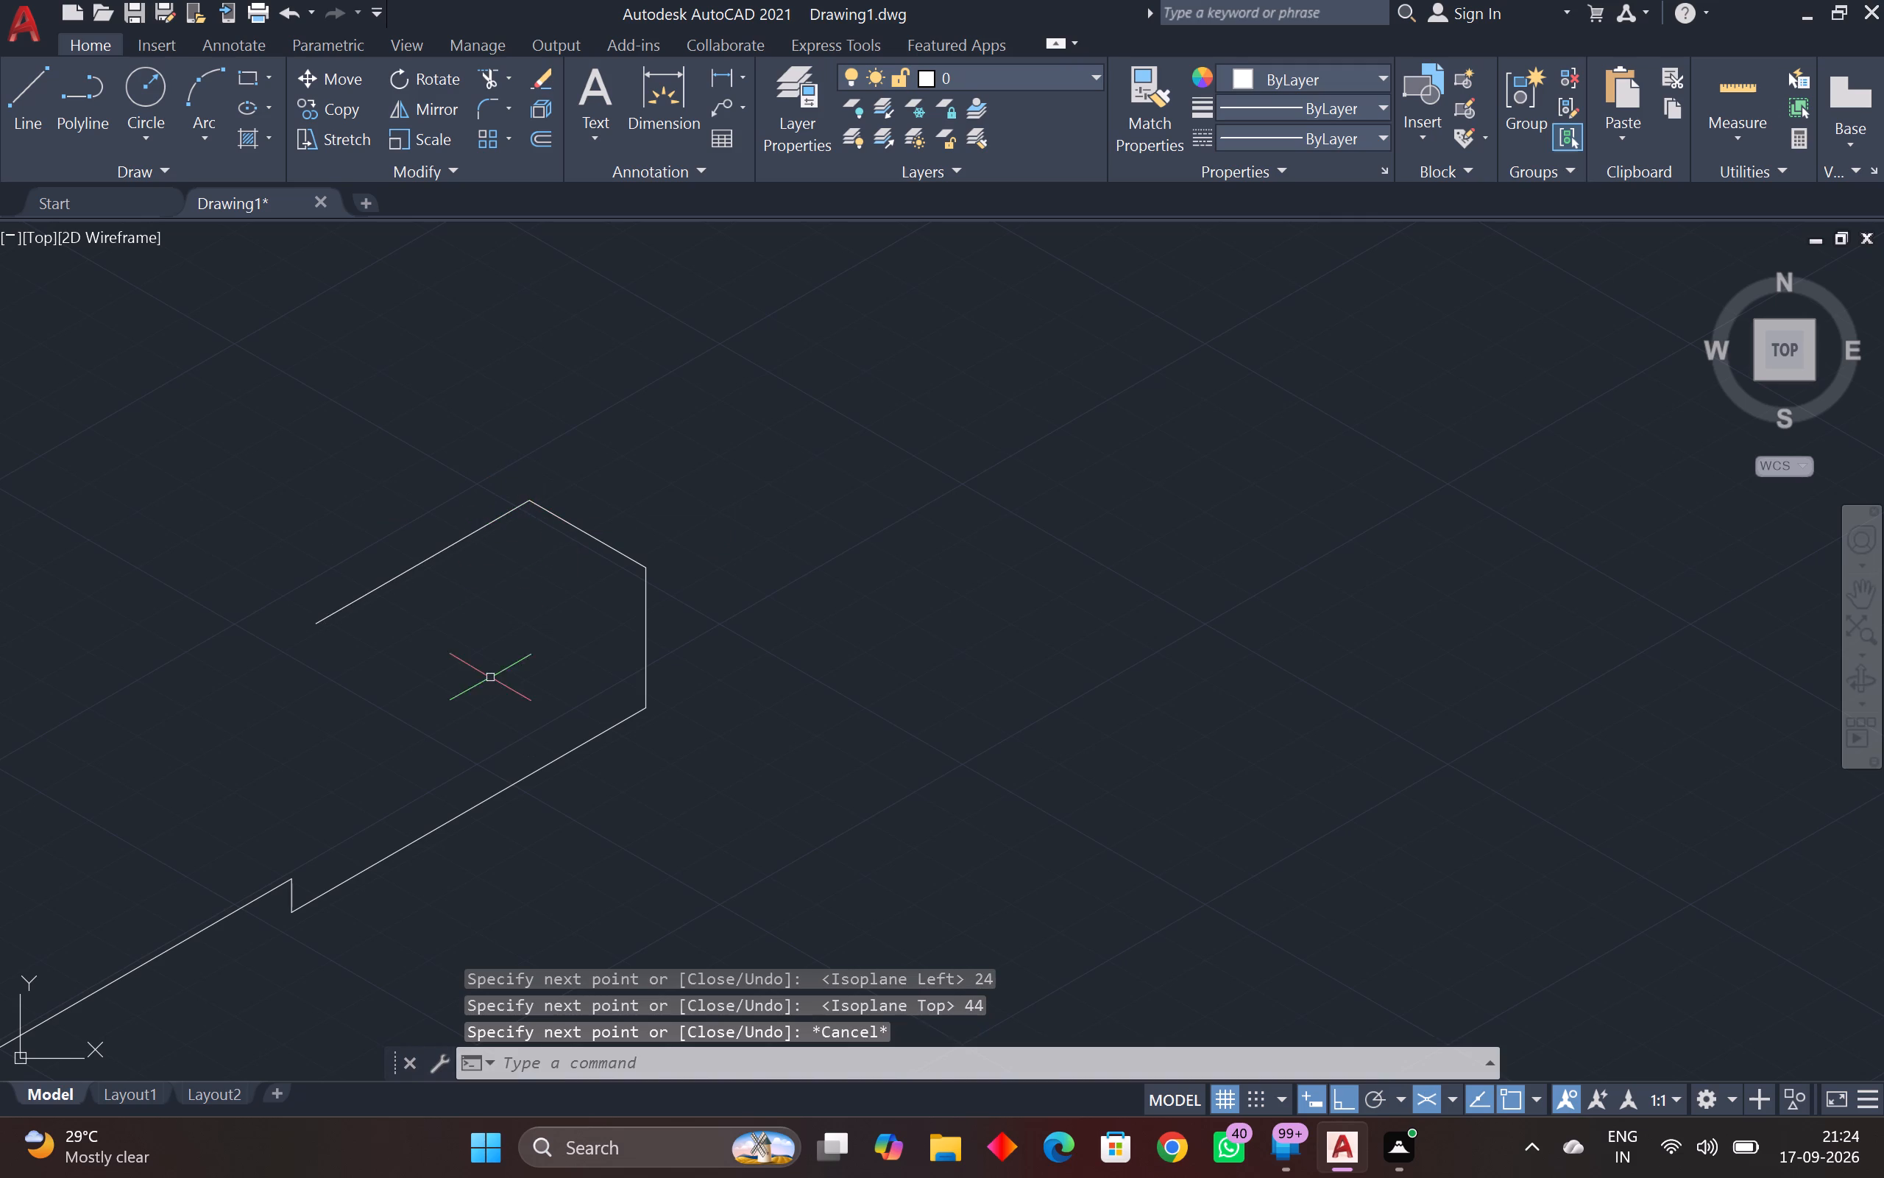
Check the length of the long sloping line between the small 6-unit step and the 25-unit vertical using an aligned dimension.
middle_drag(496, 716, 500, 484)
click(734, 72)
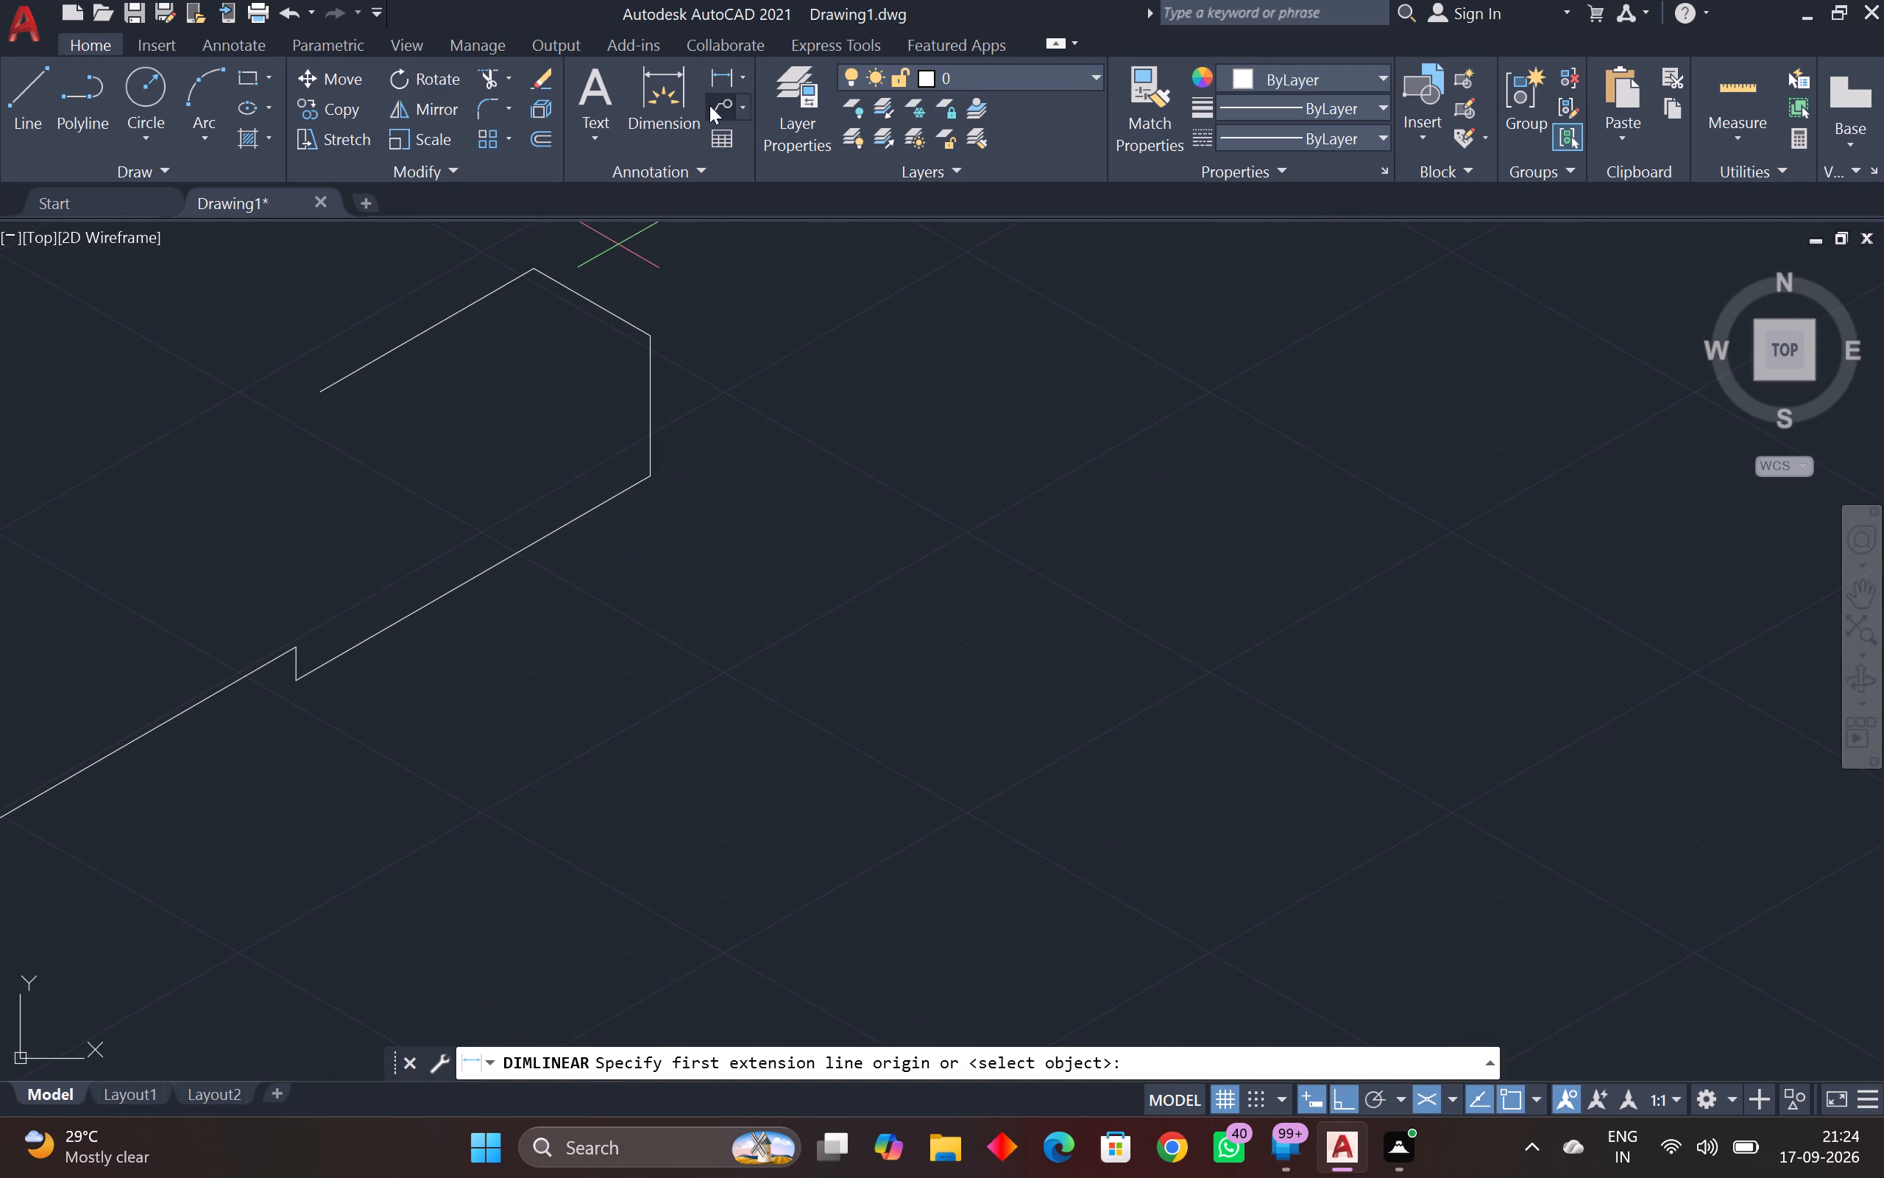
click(744, 74)
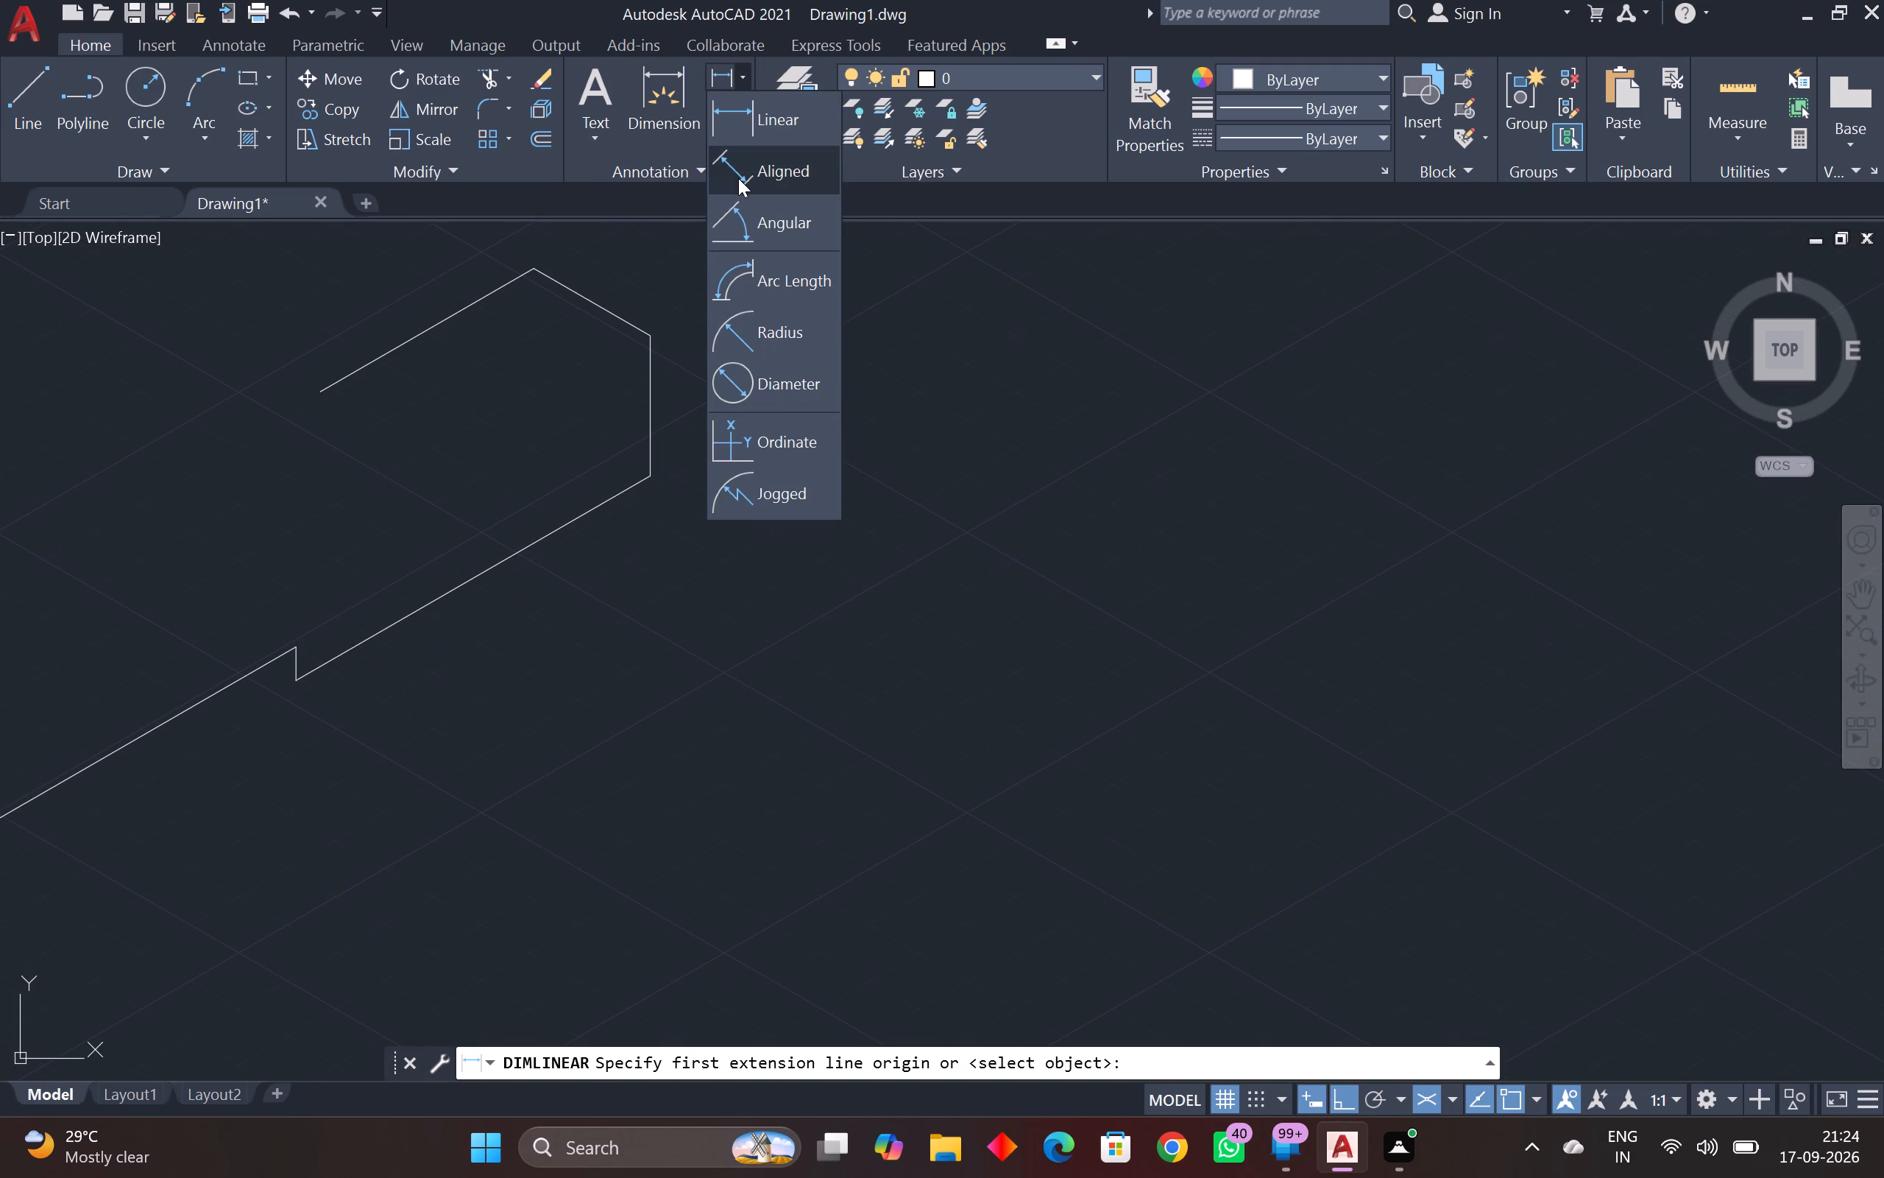
click(760, 176)
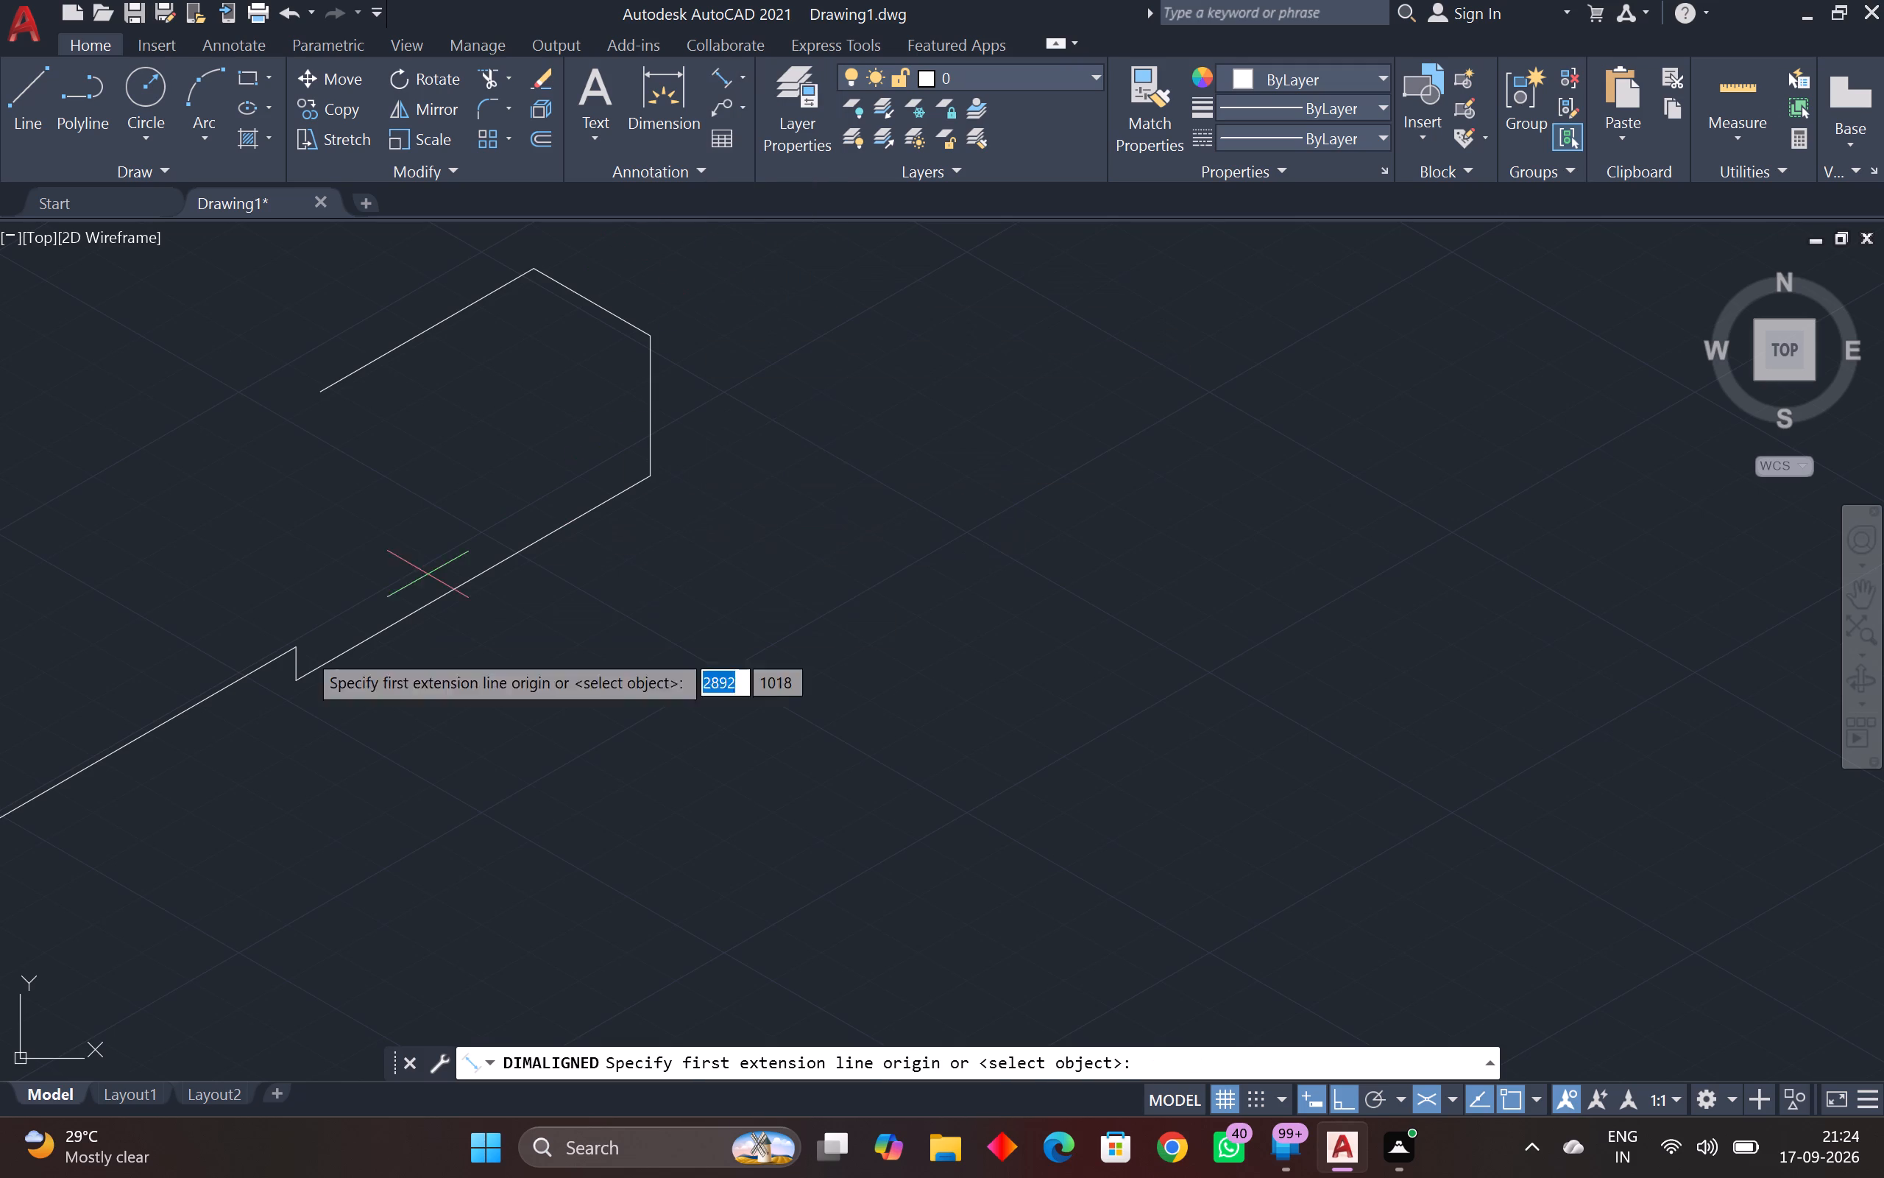
click(302, 680)
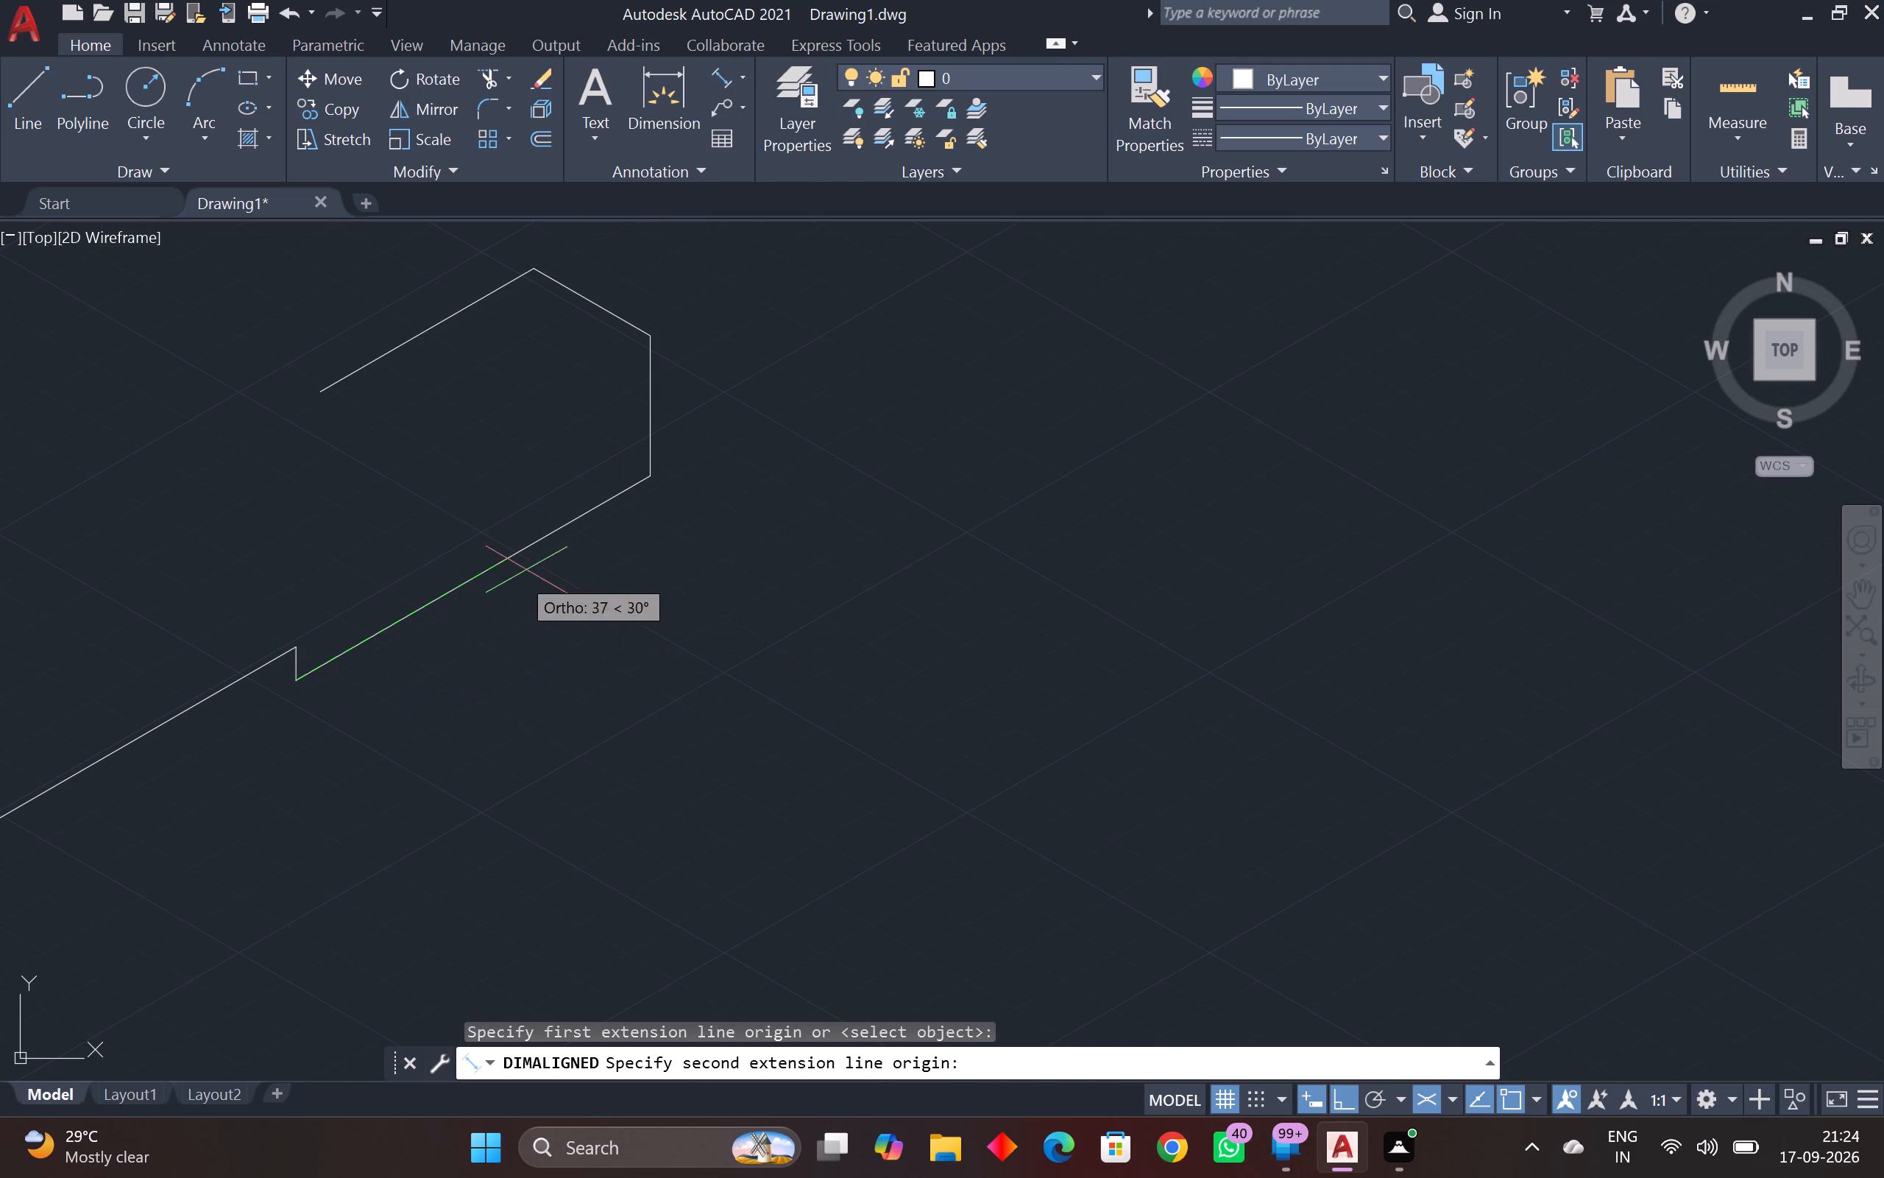
click(653, 481)
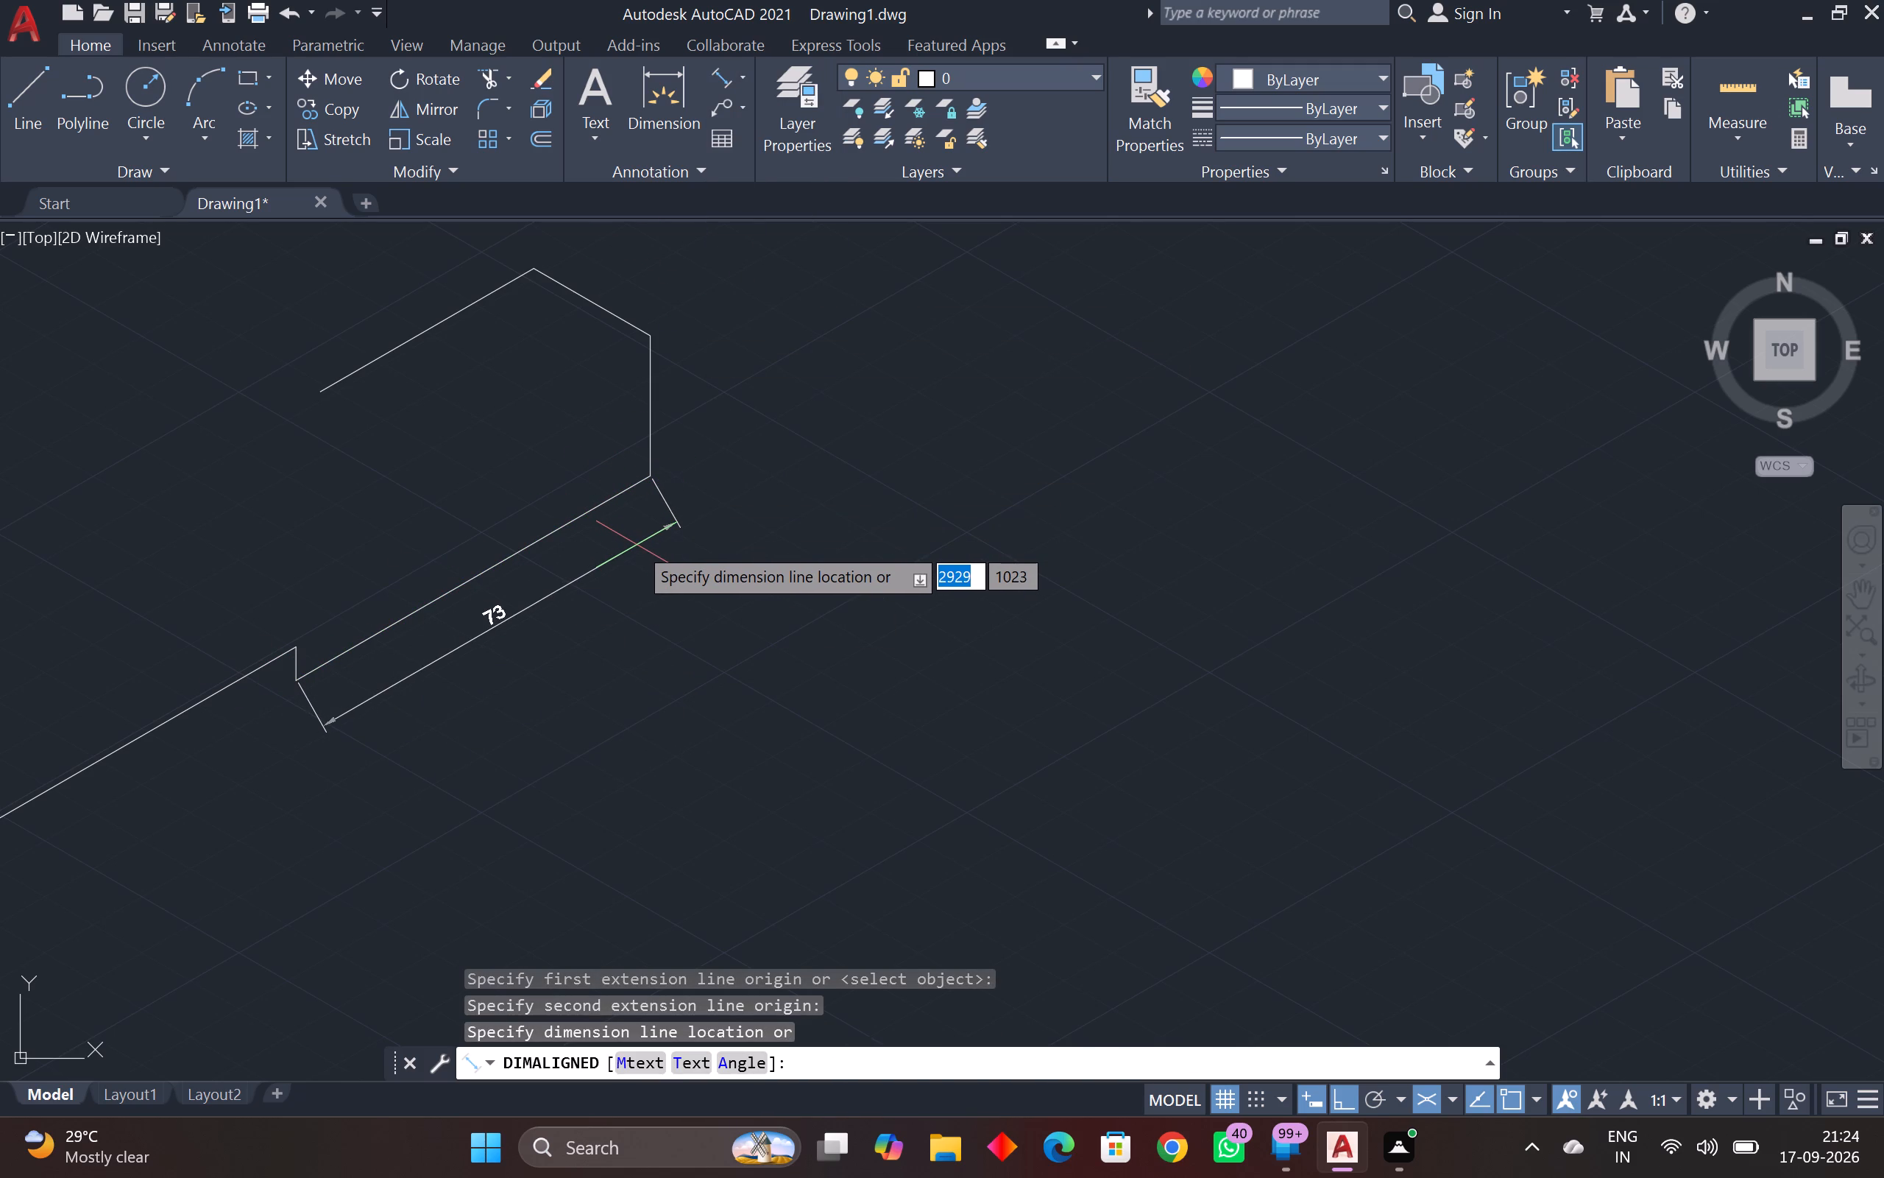
key(Escape)
From the free end of the 44-unit line, draw connected lines of 24 at 150°, 44 at 30°, and 24 at 150°.
middle_drag(583, 525, 662, 626)
key(l)
key(space)
click(397, 489)
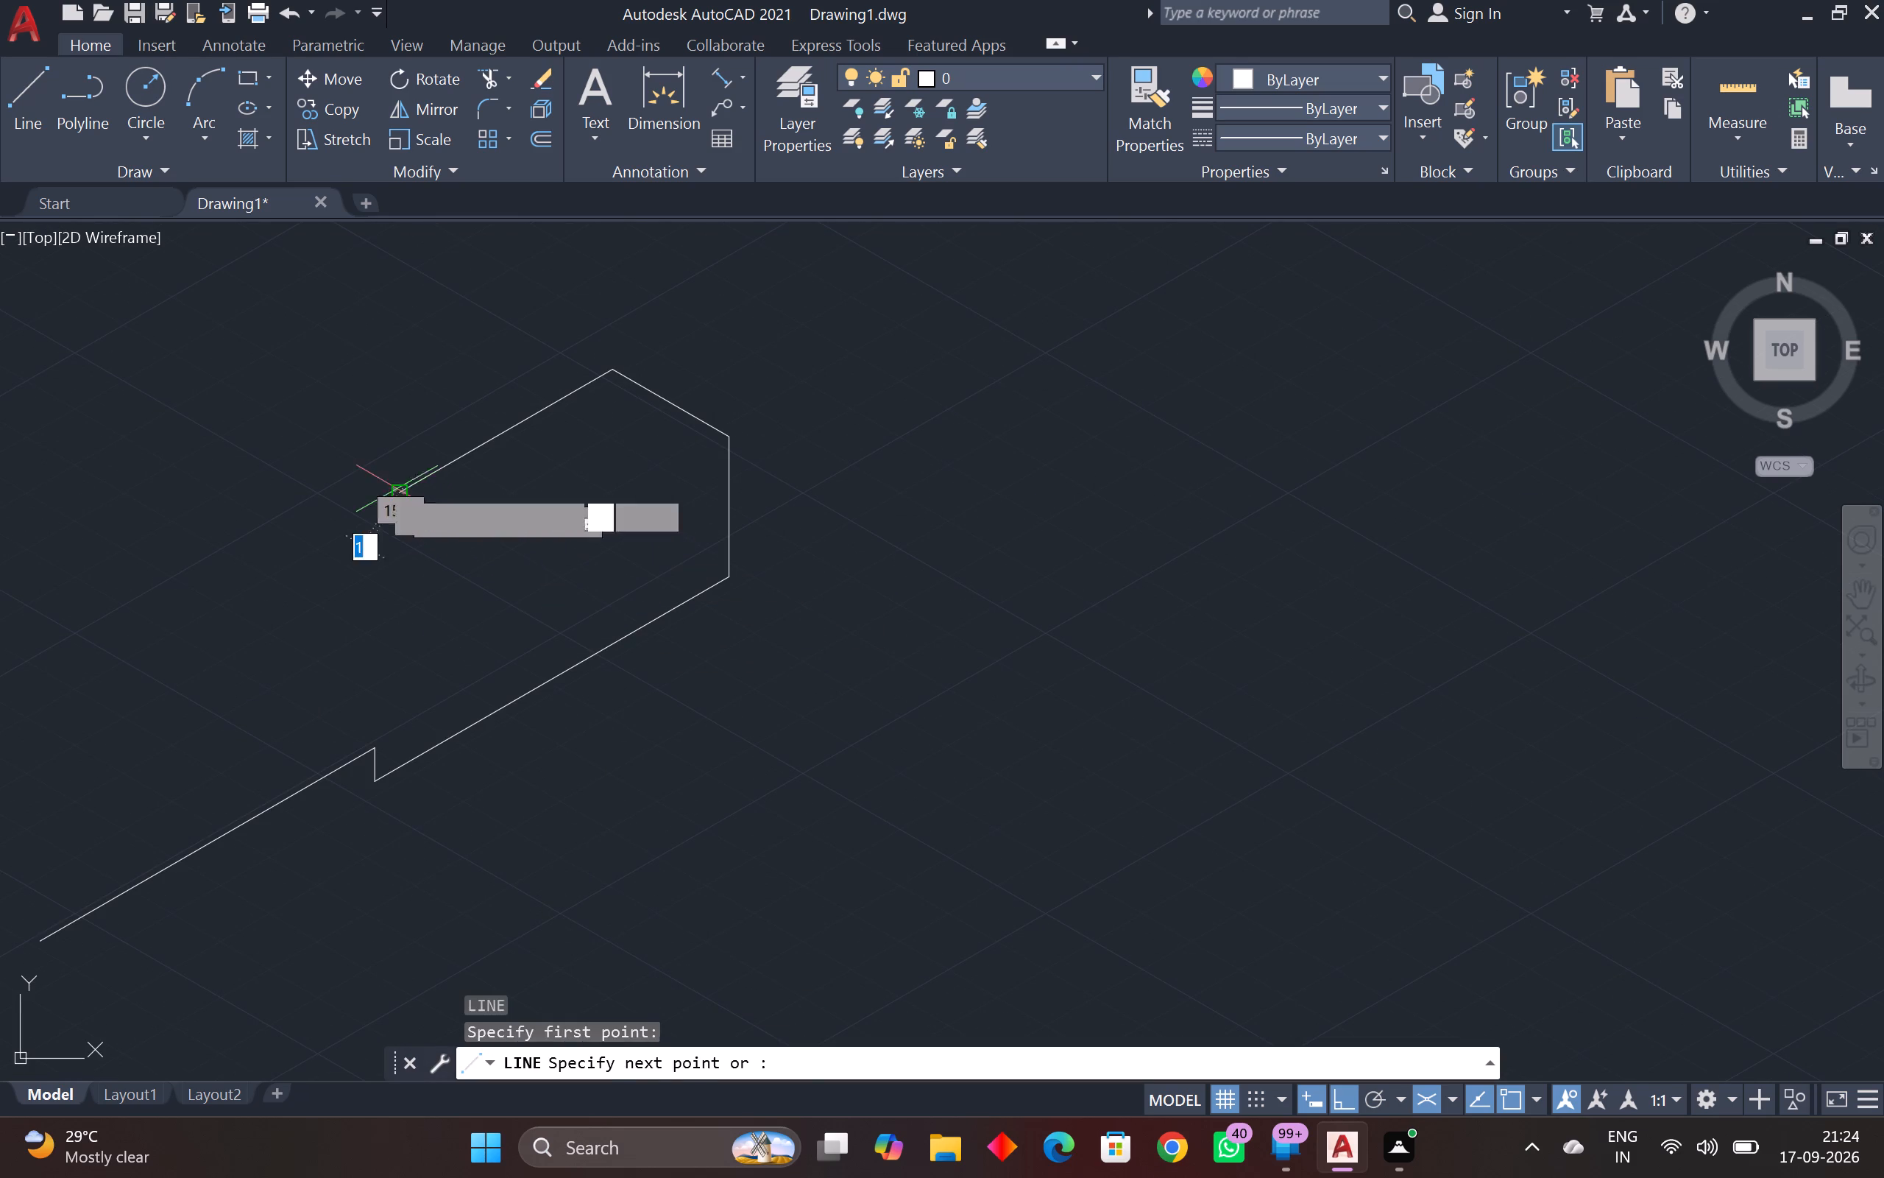
scroll(343, 445, up, 3)
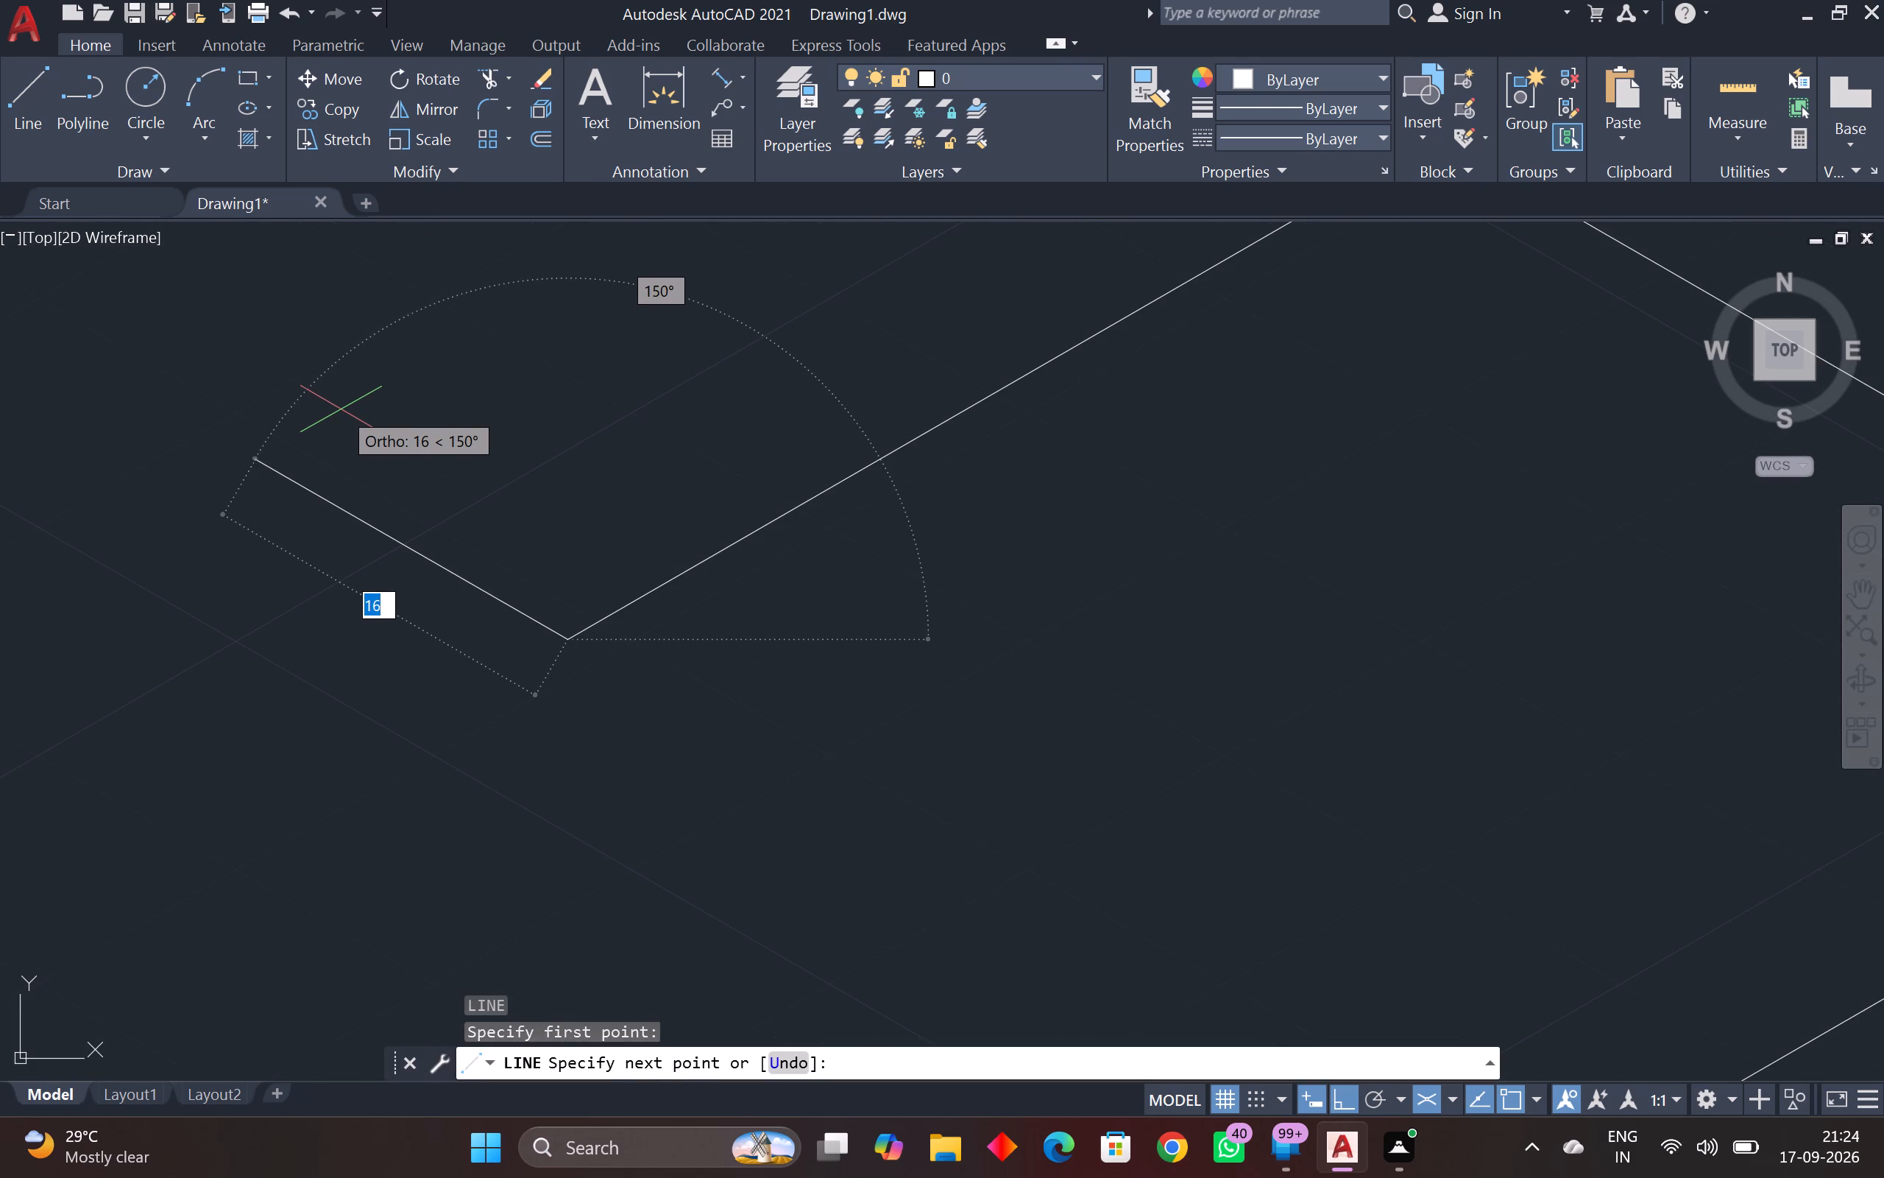
text(24)
key(Return)
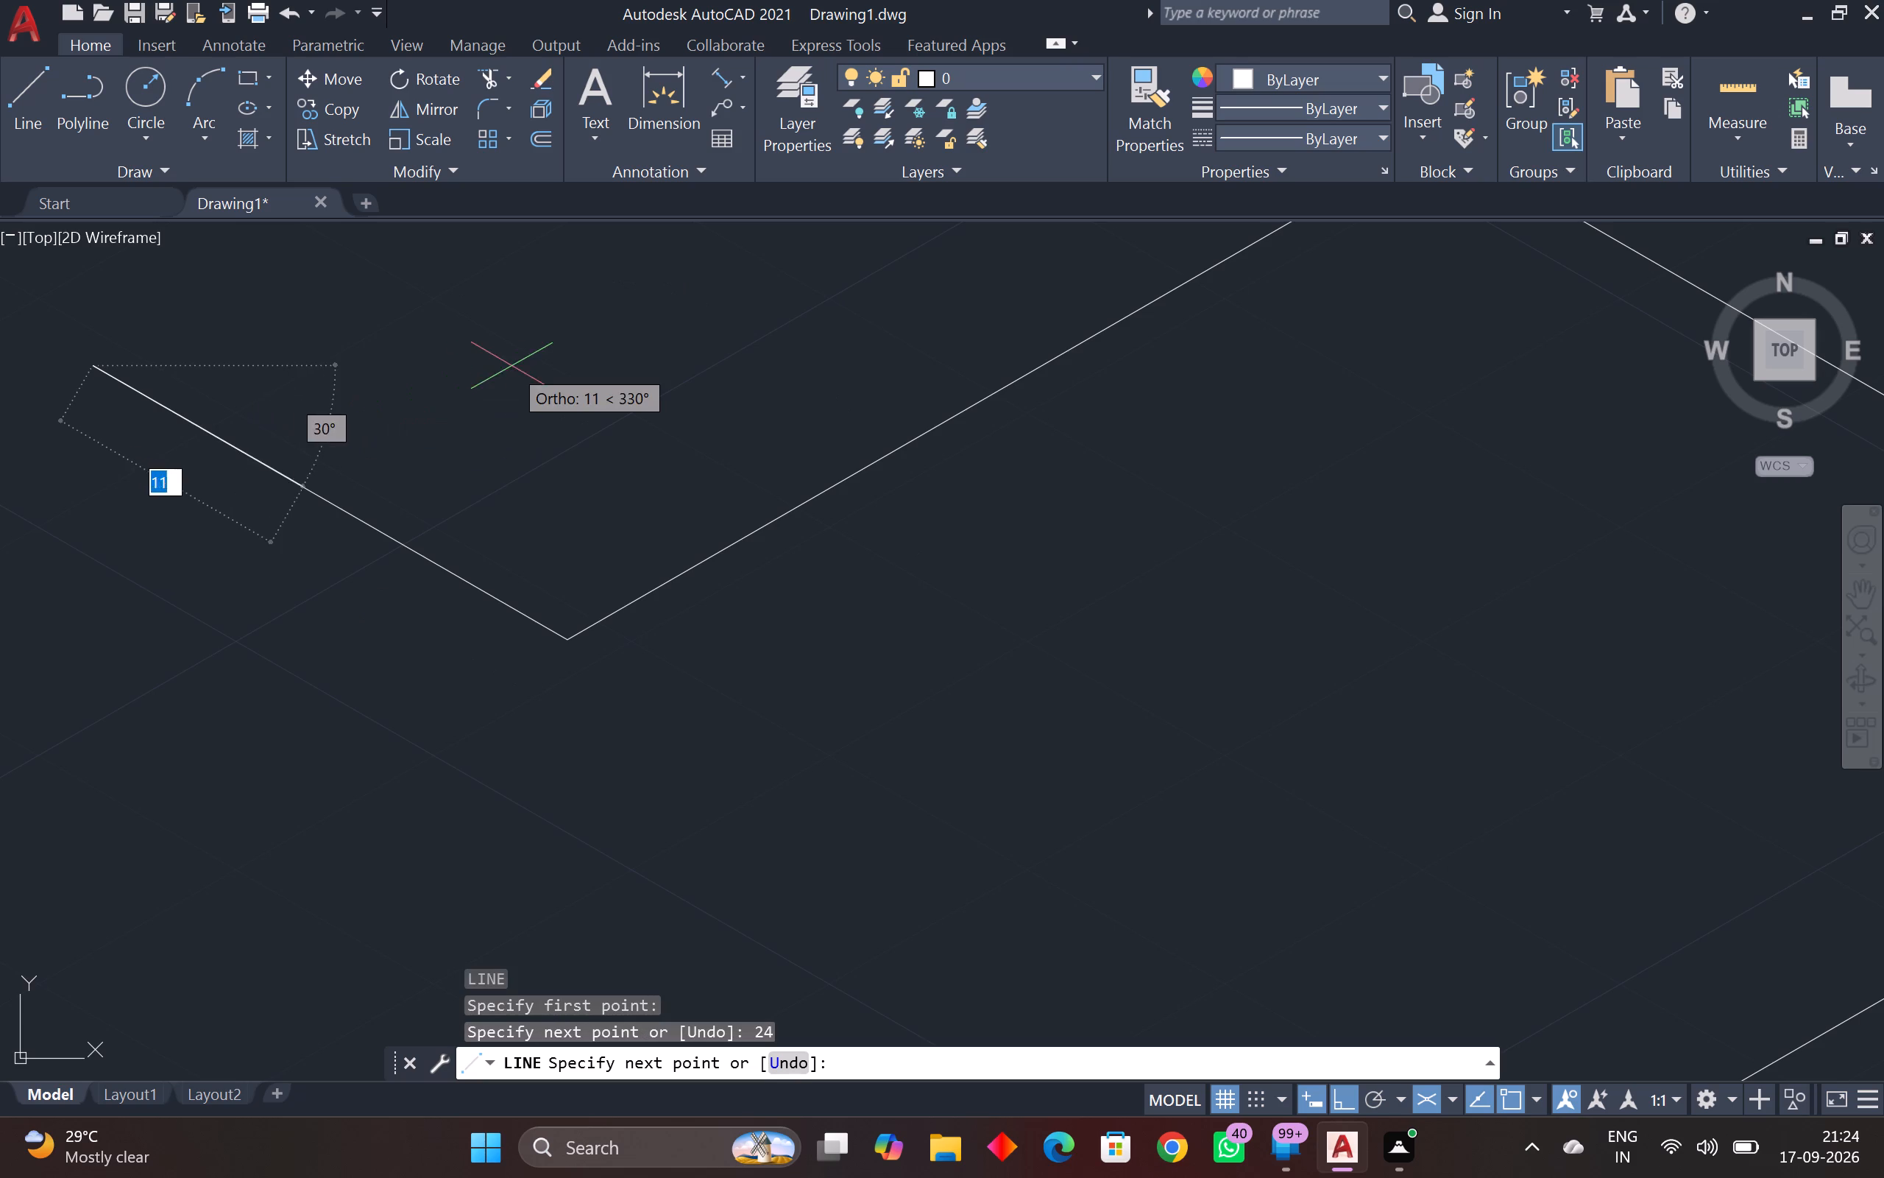
middle_drag(511, 366, 177, 686)
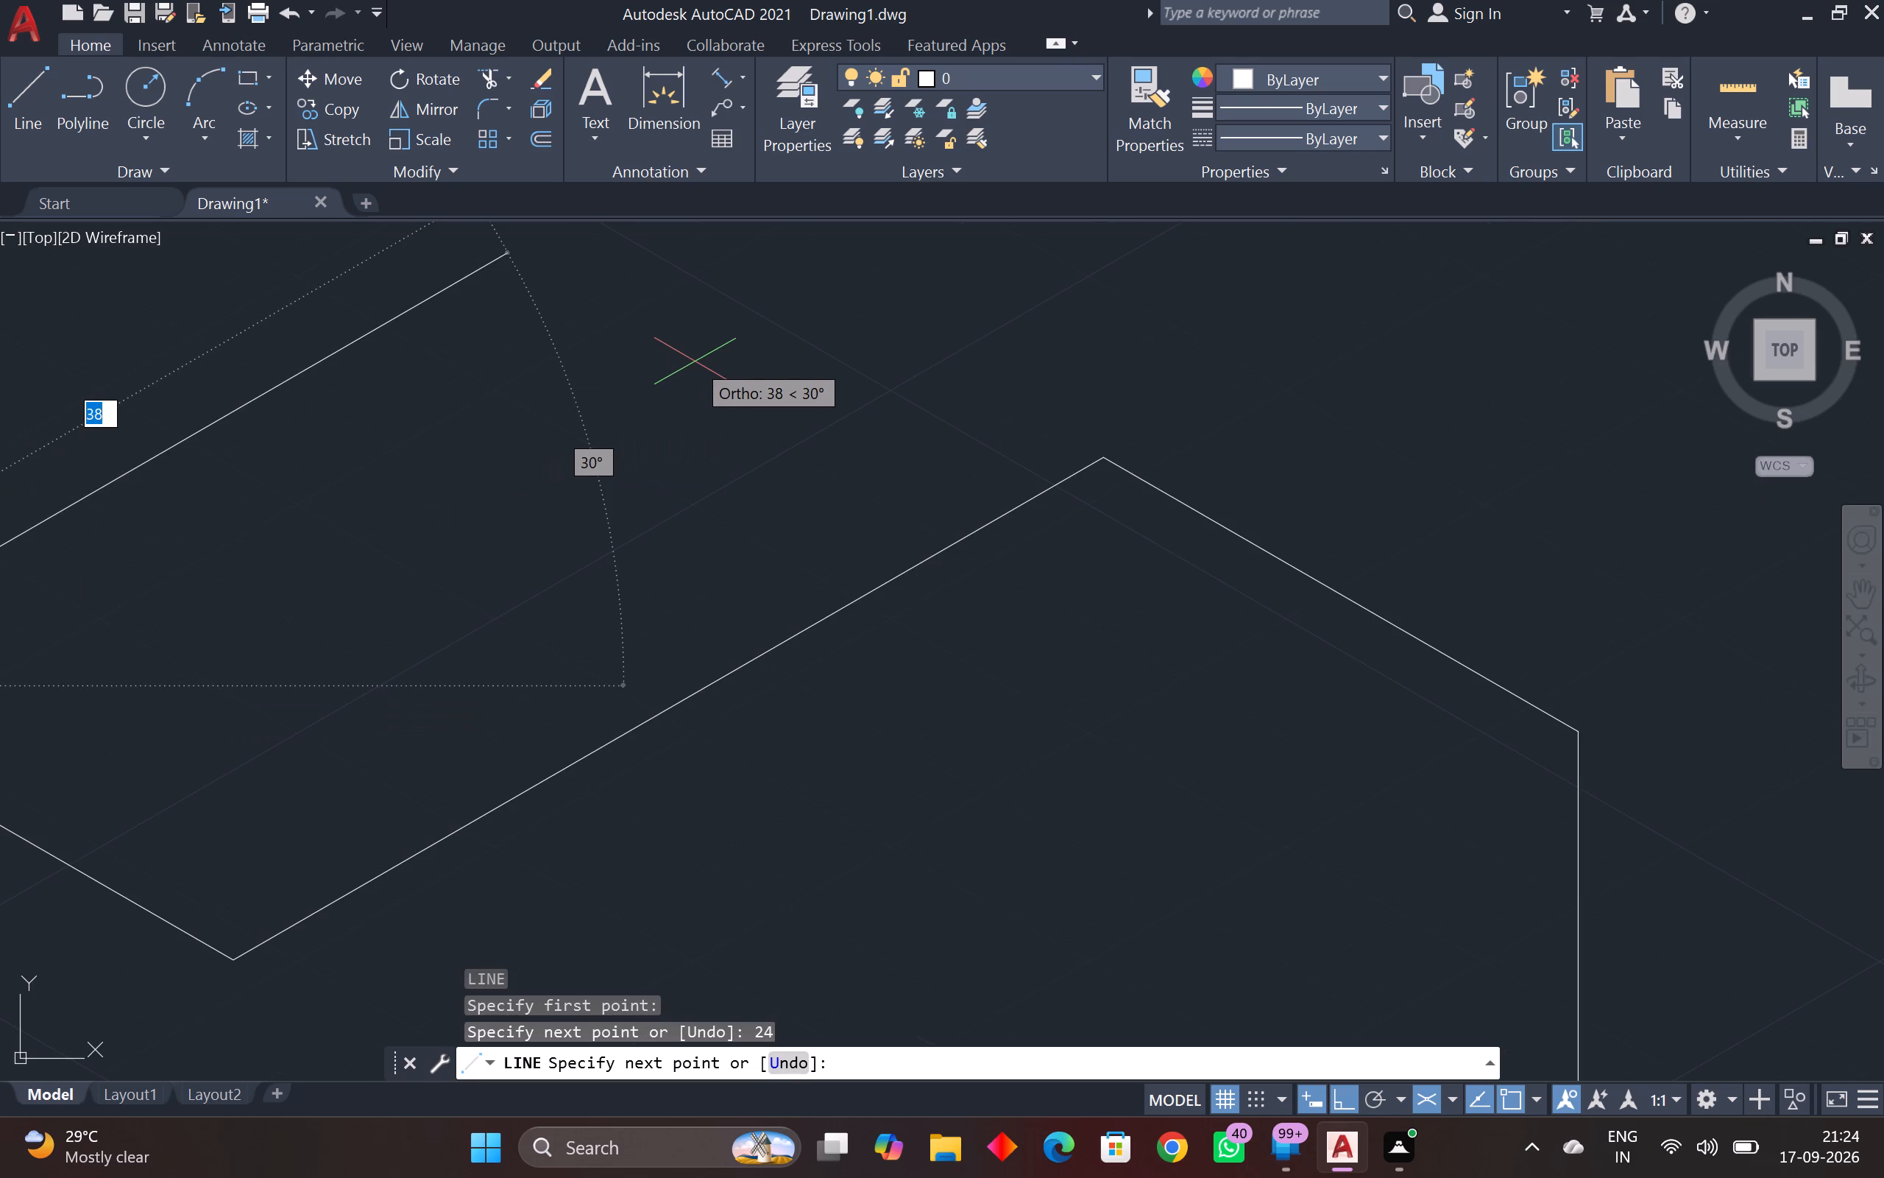
middle_drag(695, 361, 378, 541)
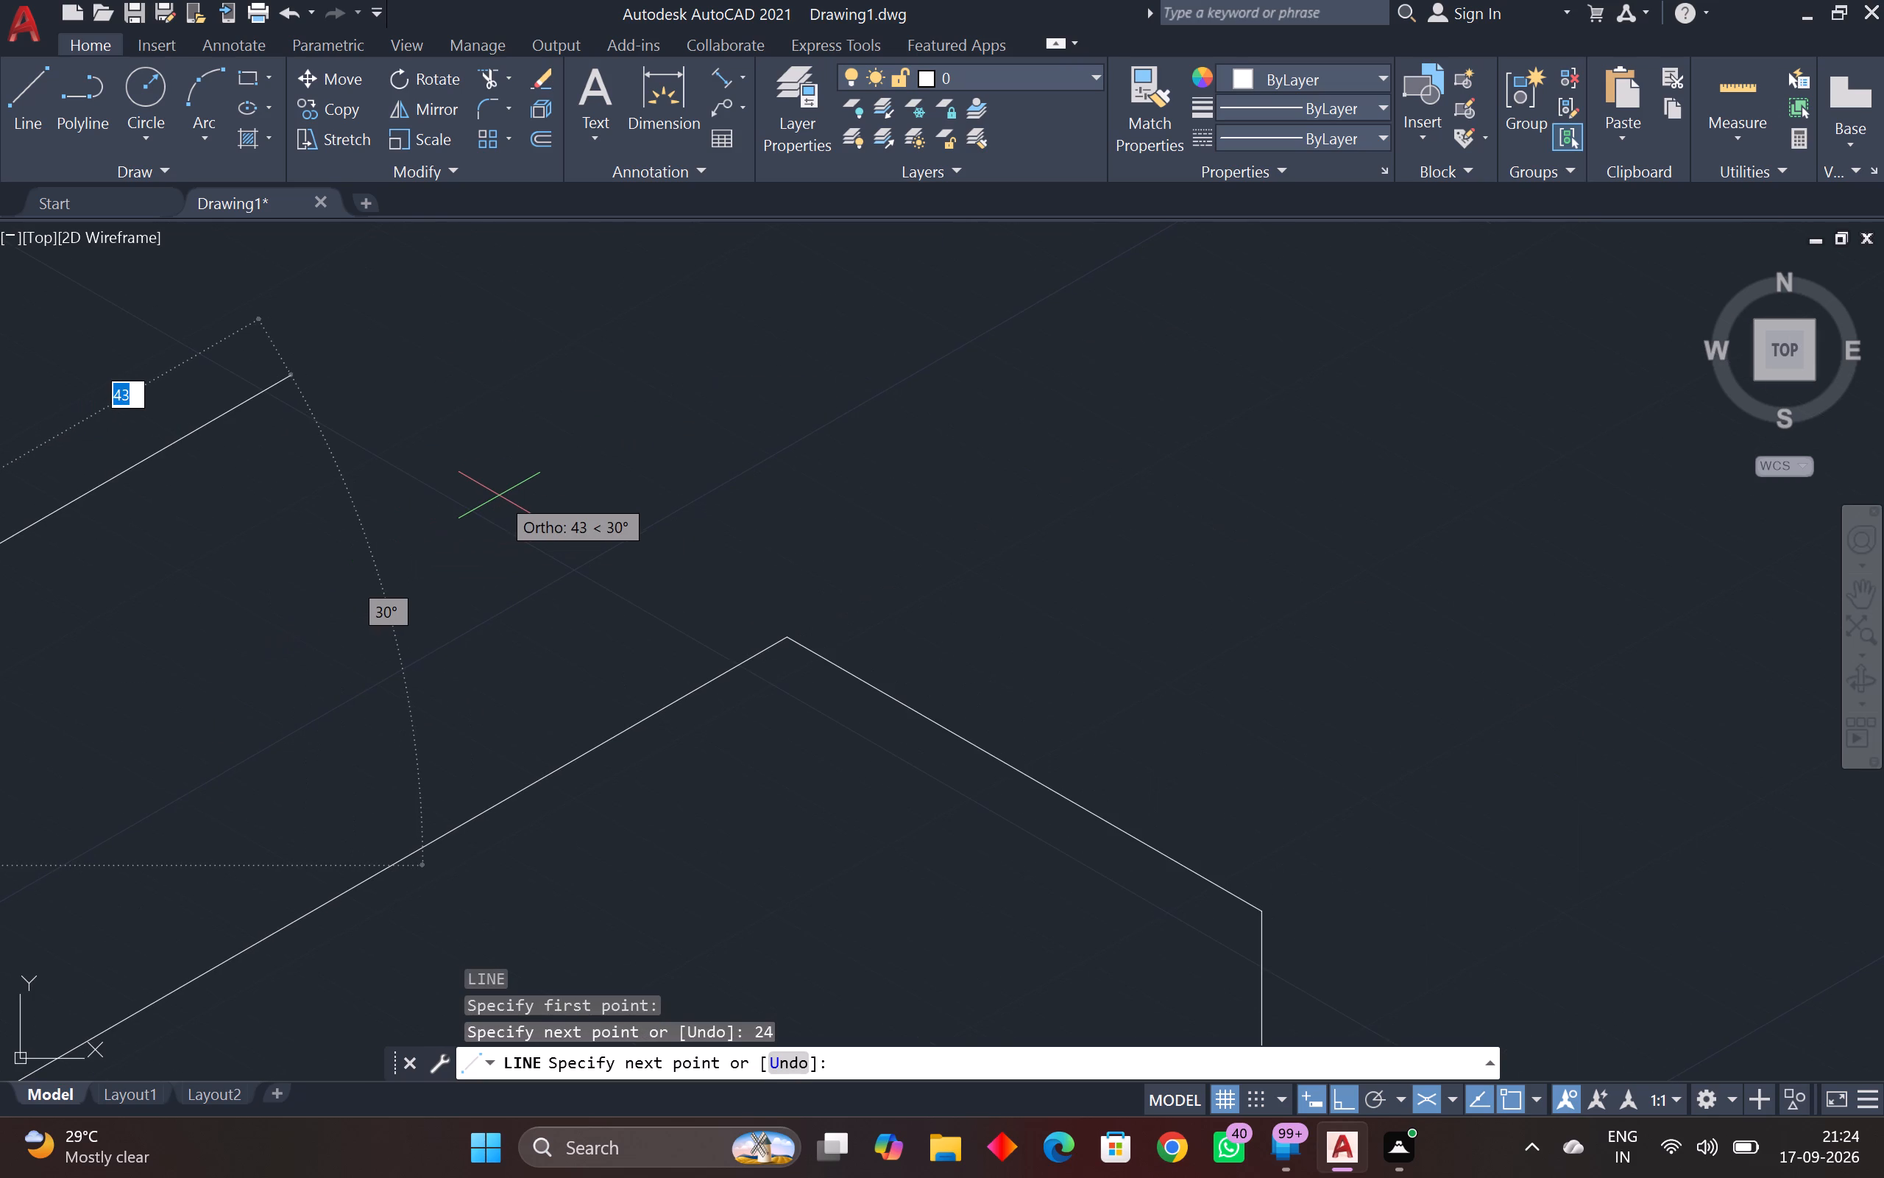
text(44)
key(Return)
middle_drag(419, 450, 813, 739)
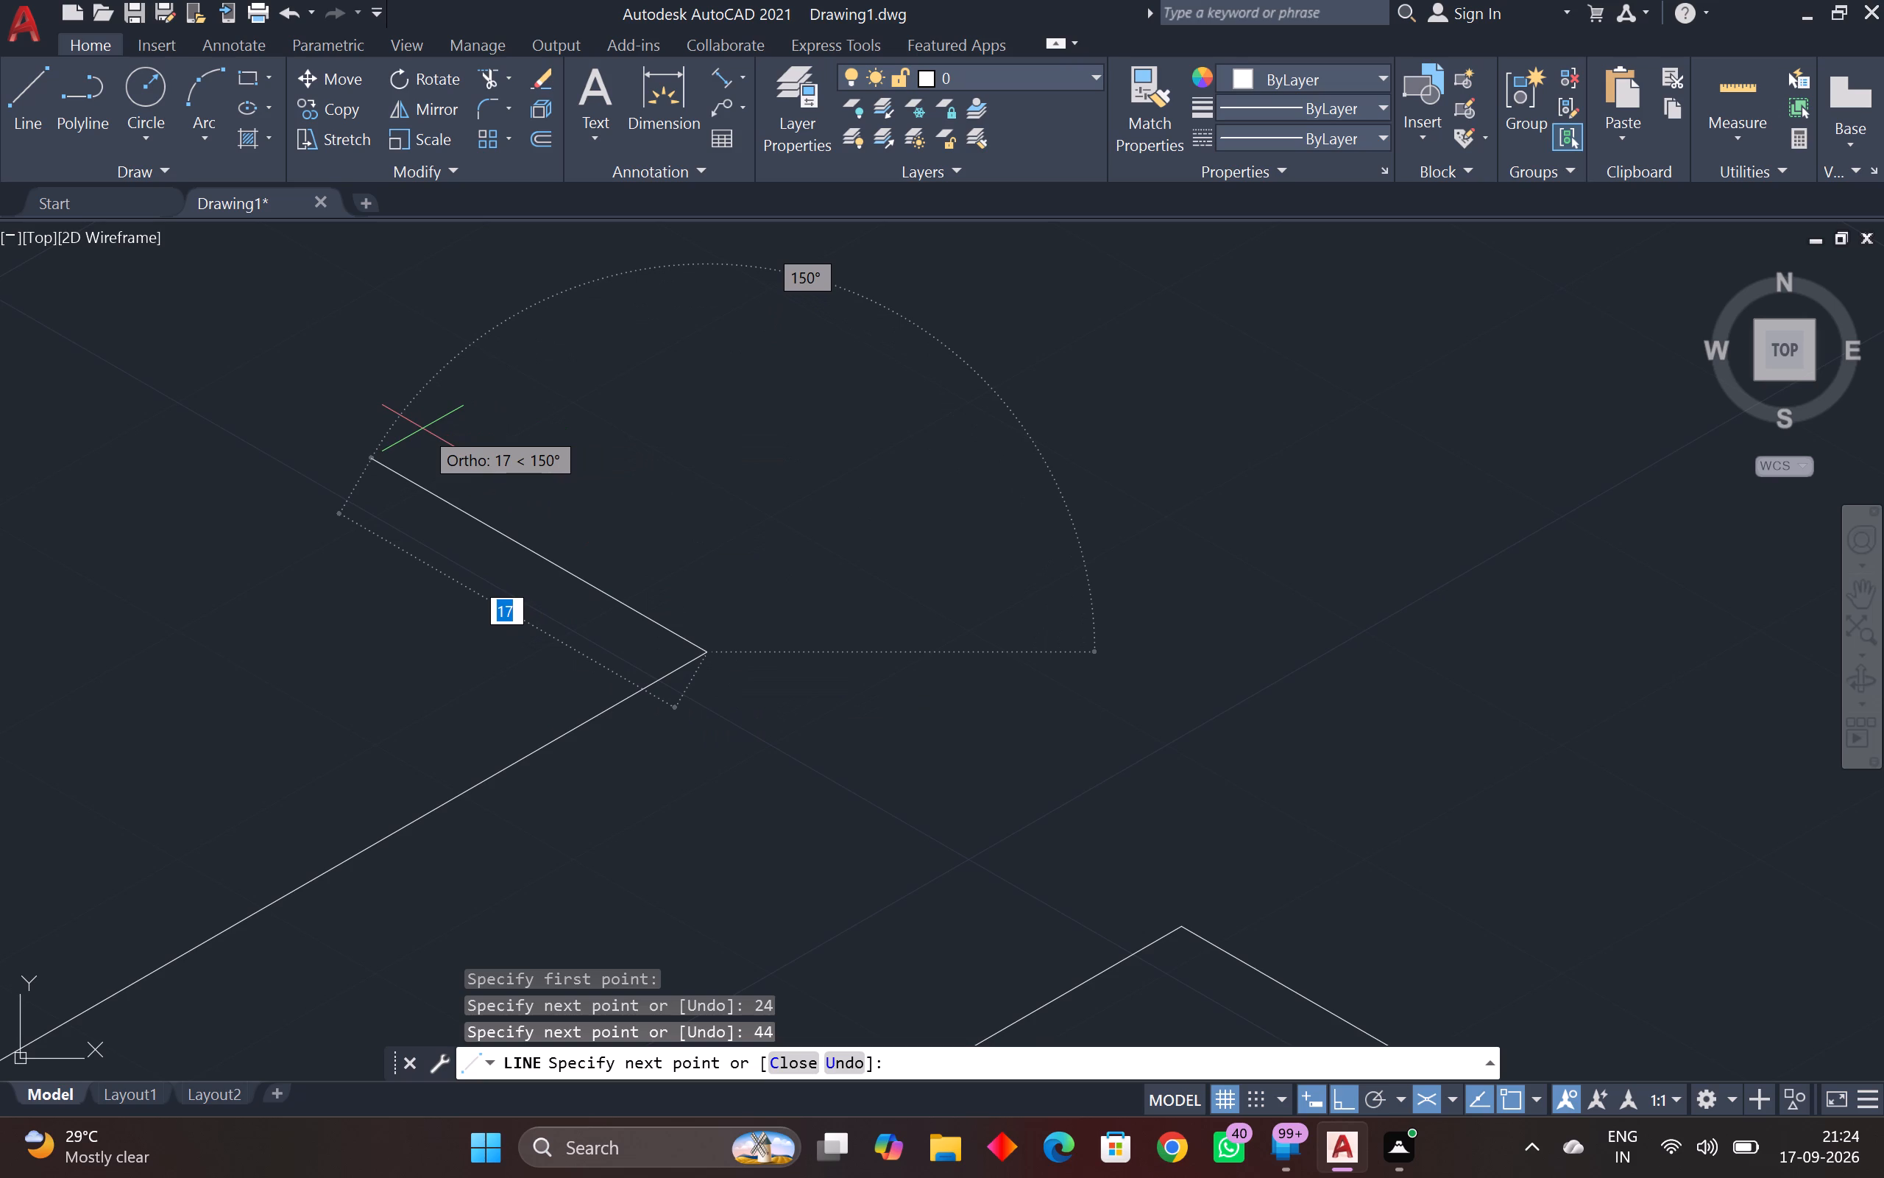
text(24)
key(Return)
scroll(422, 429, down, 2)
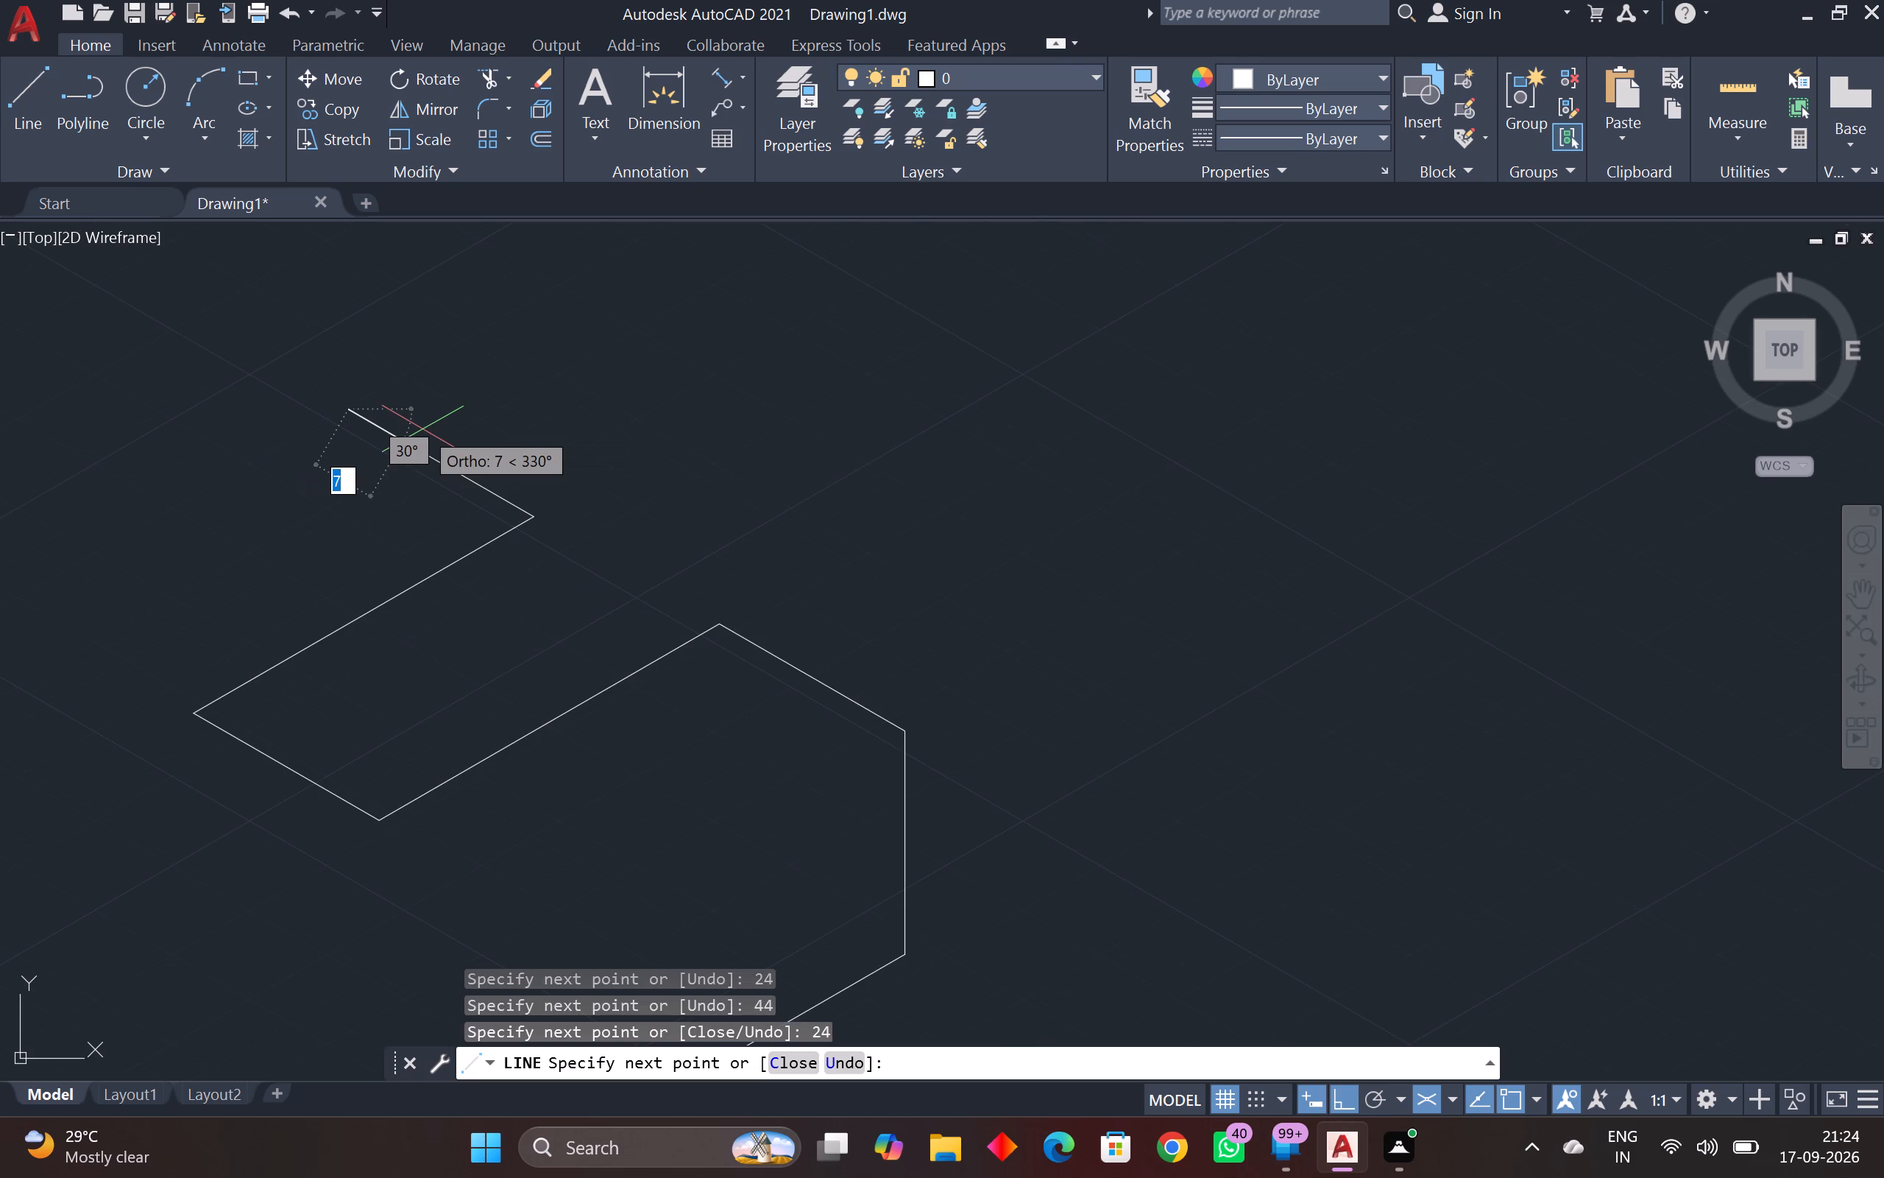
middle_drag(422, 429, 765, 420)
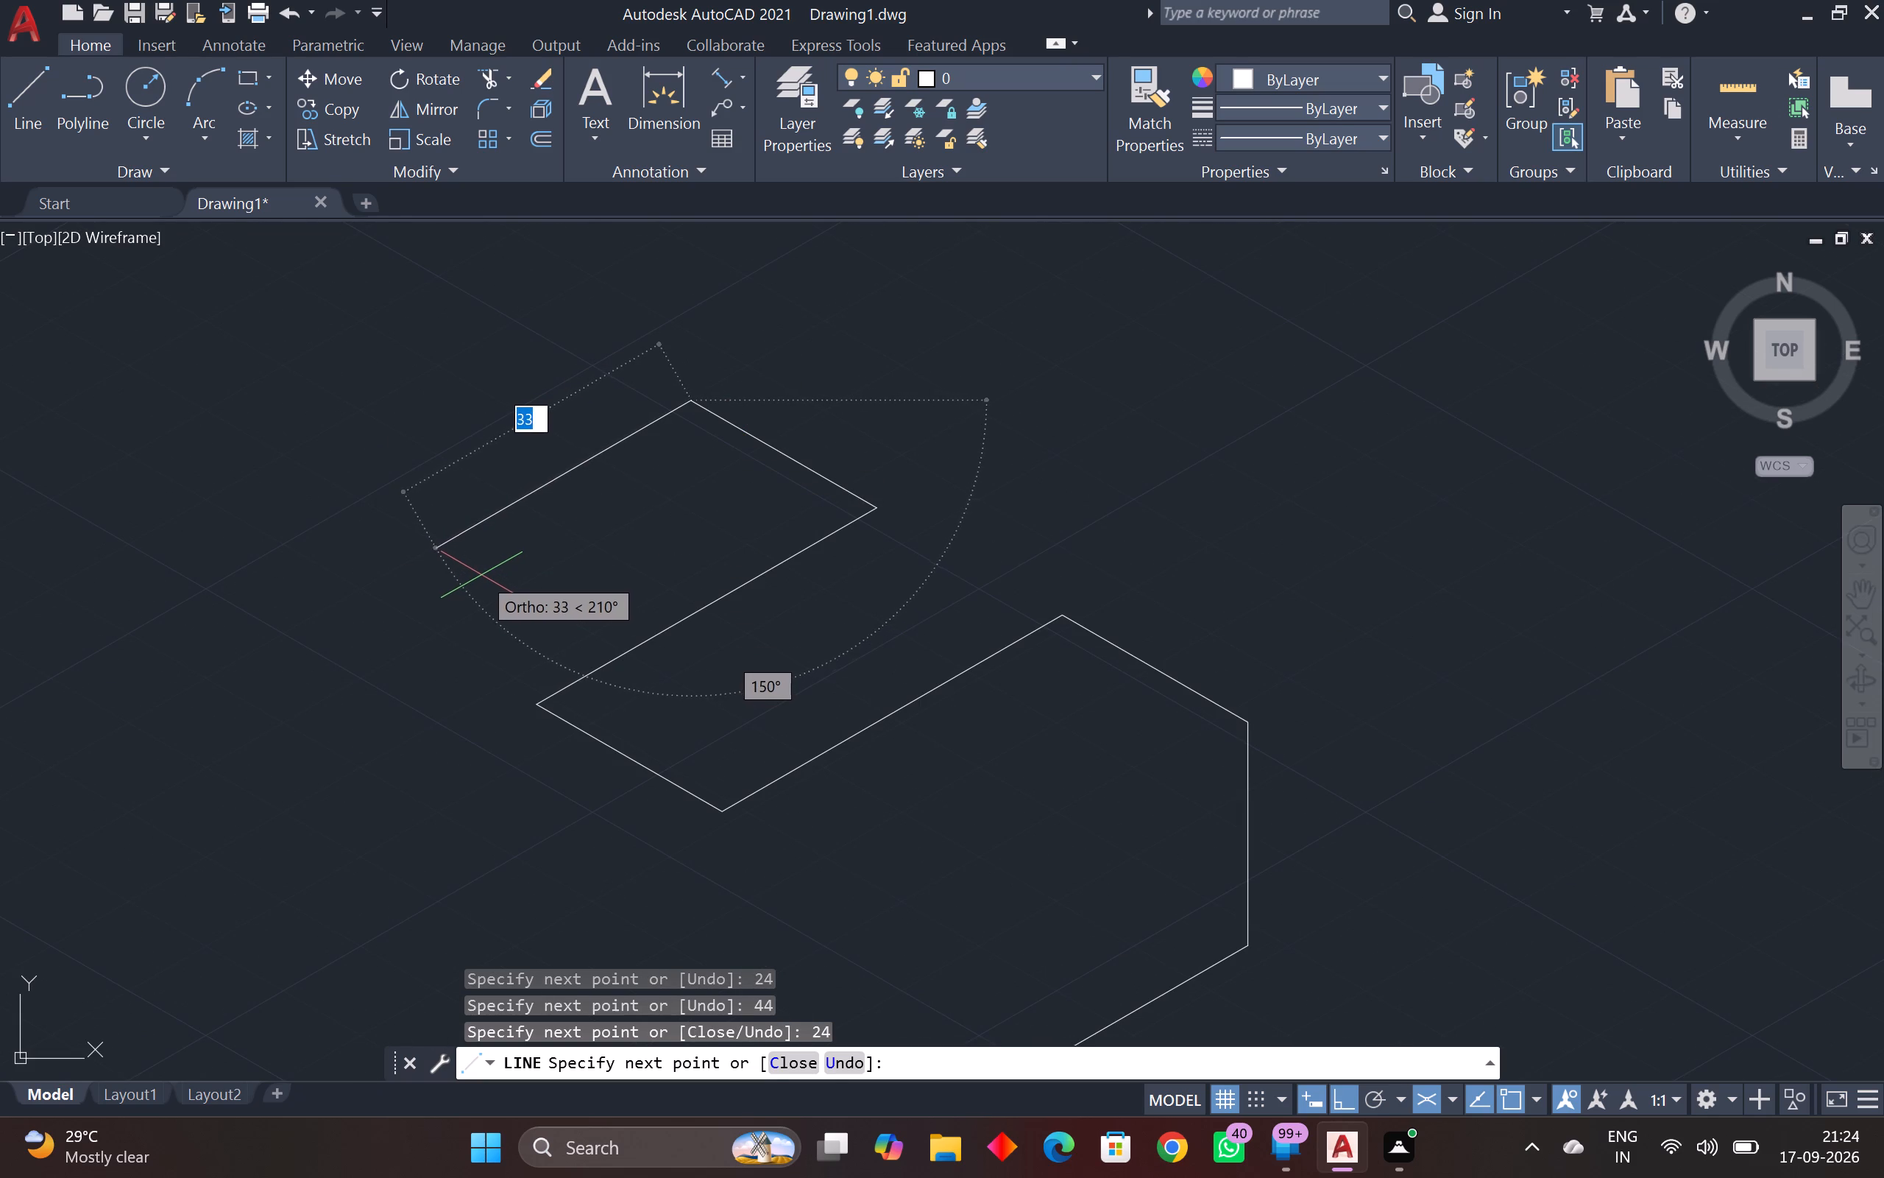
key(Escape)
Draw a 24-unit vertical line upward from the outline's starting point, at the lower end of the 69-unit line, in the right isoplane.
scroll(530, 649, down, 2)
middle_drag(530, 649, 1237, 314)
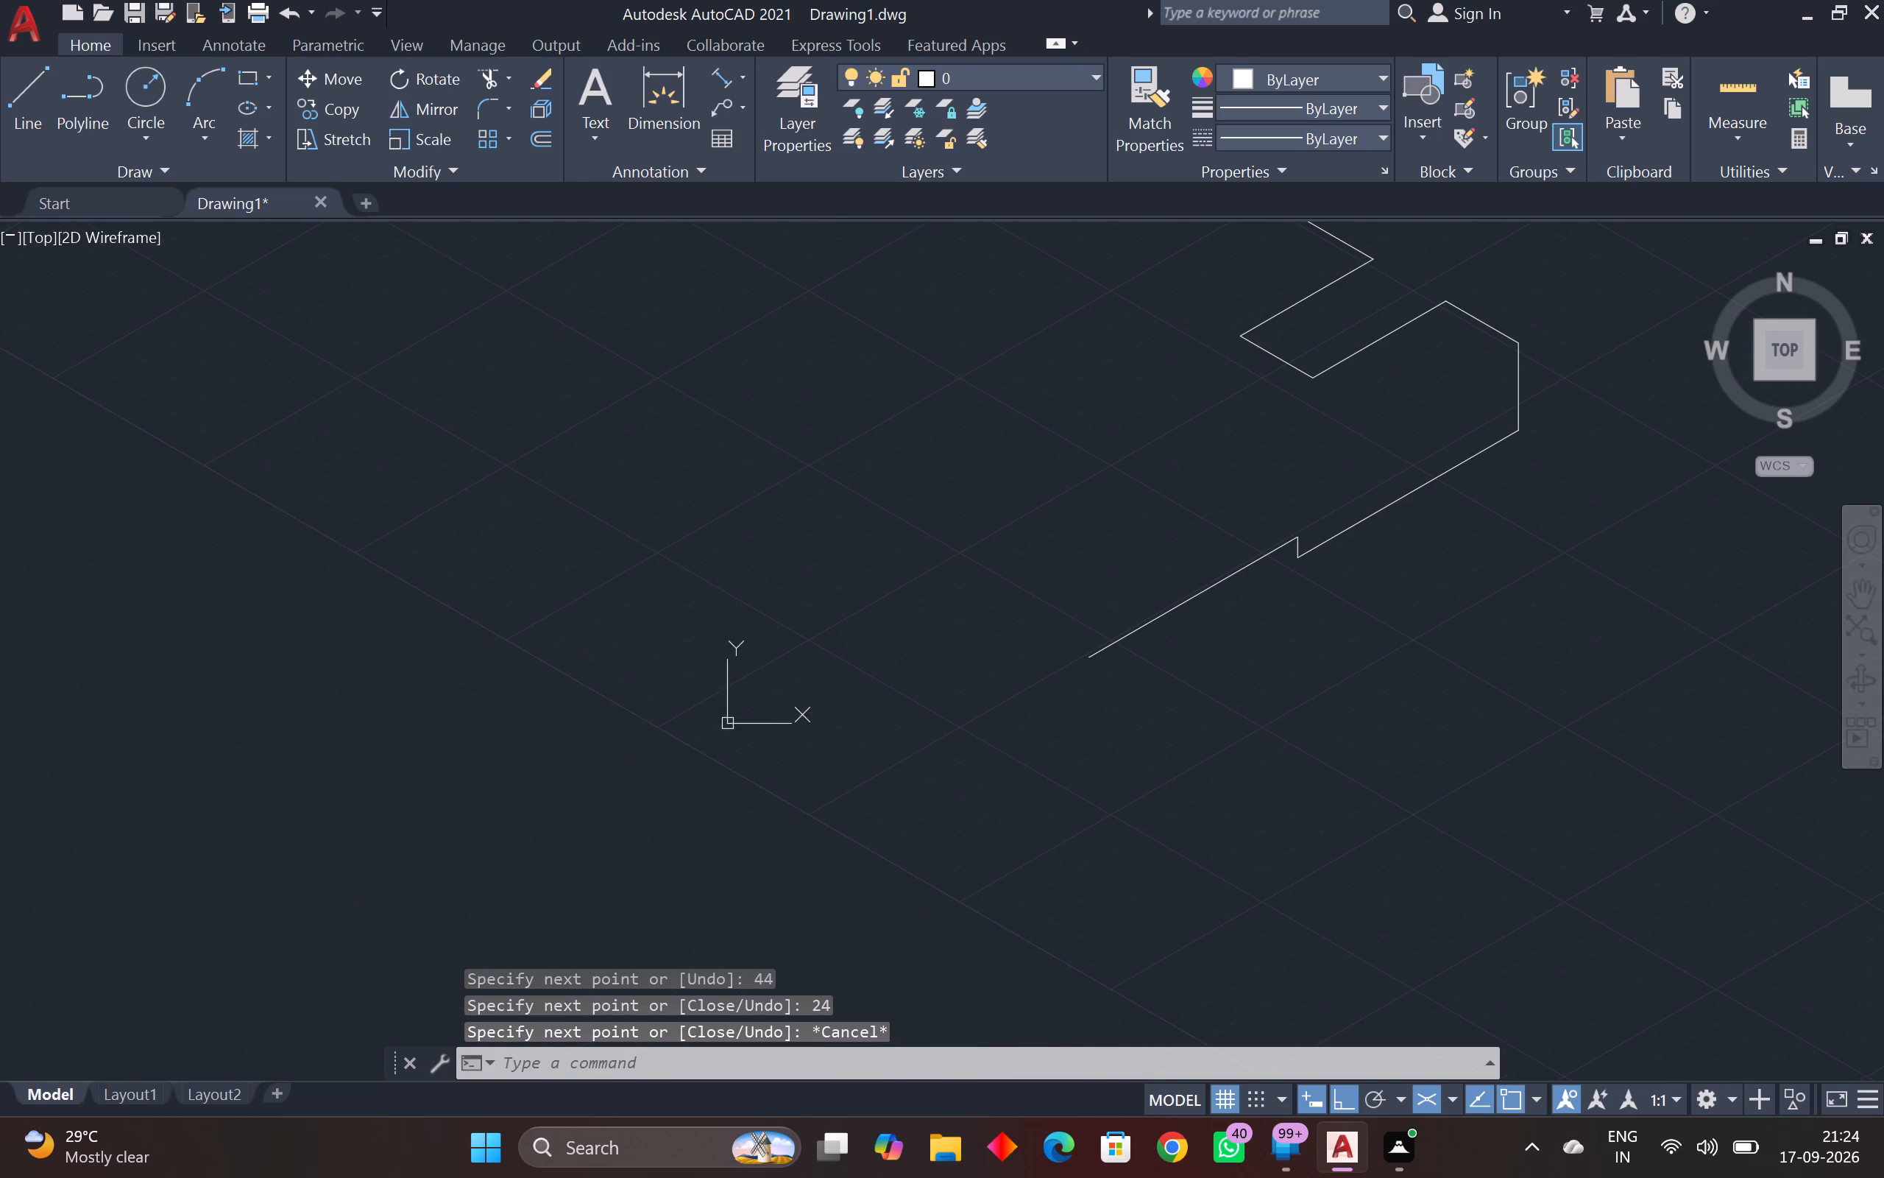
middle_drag(1165, 393, 952, 502)
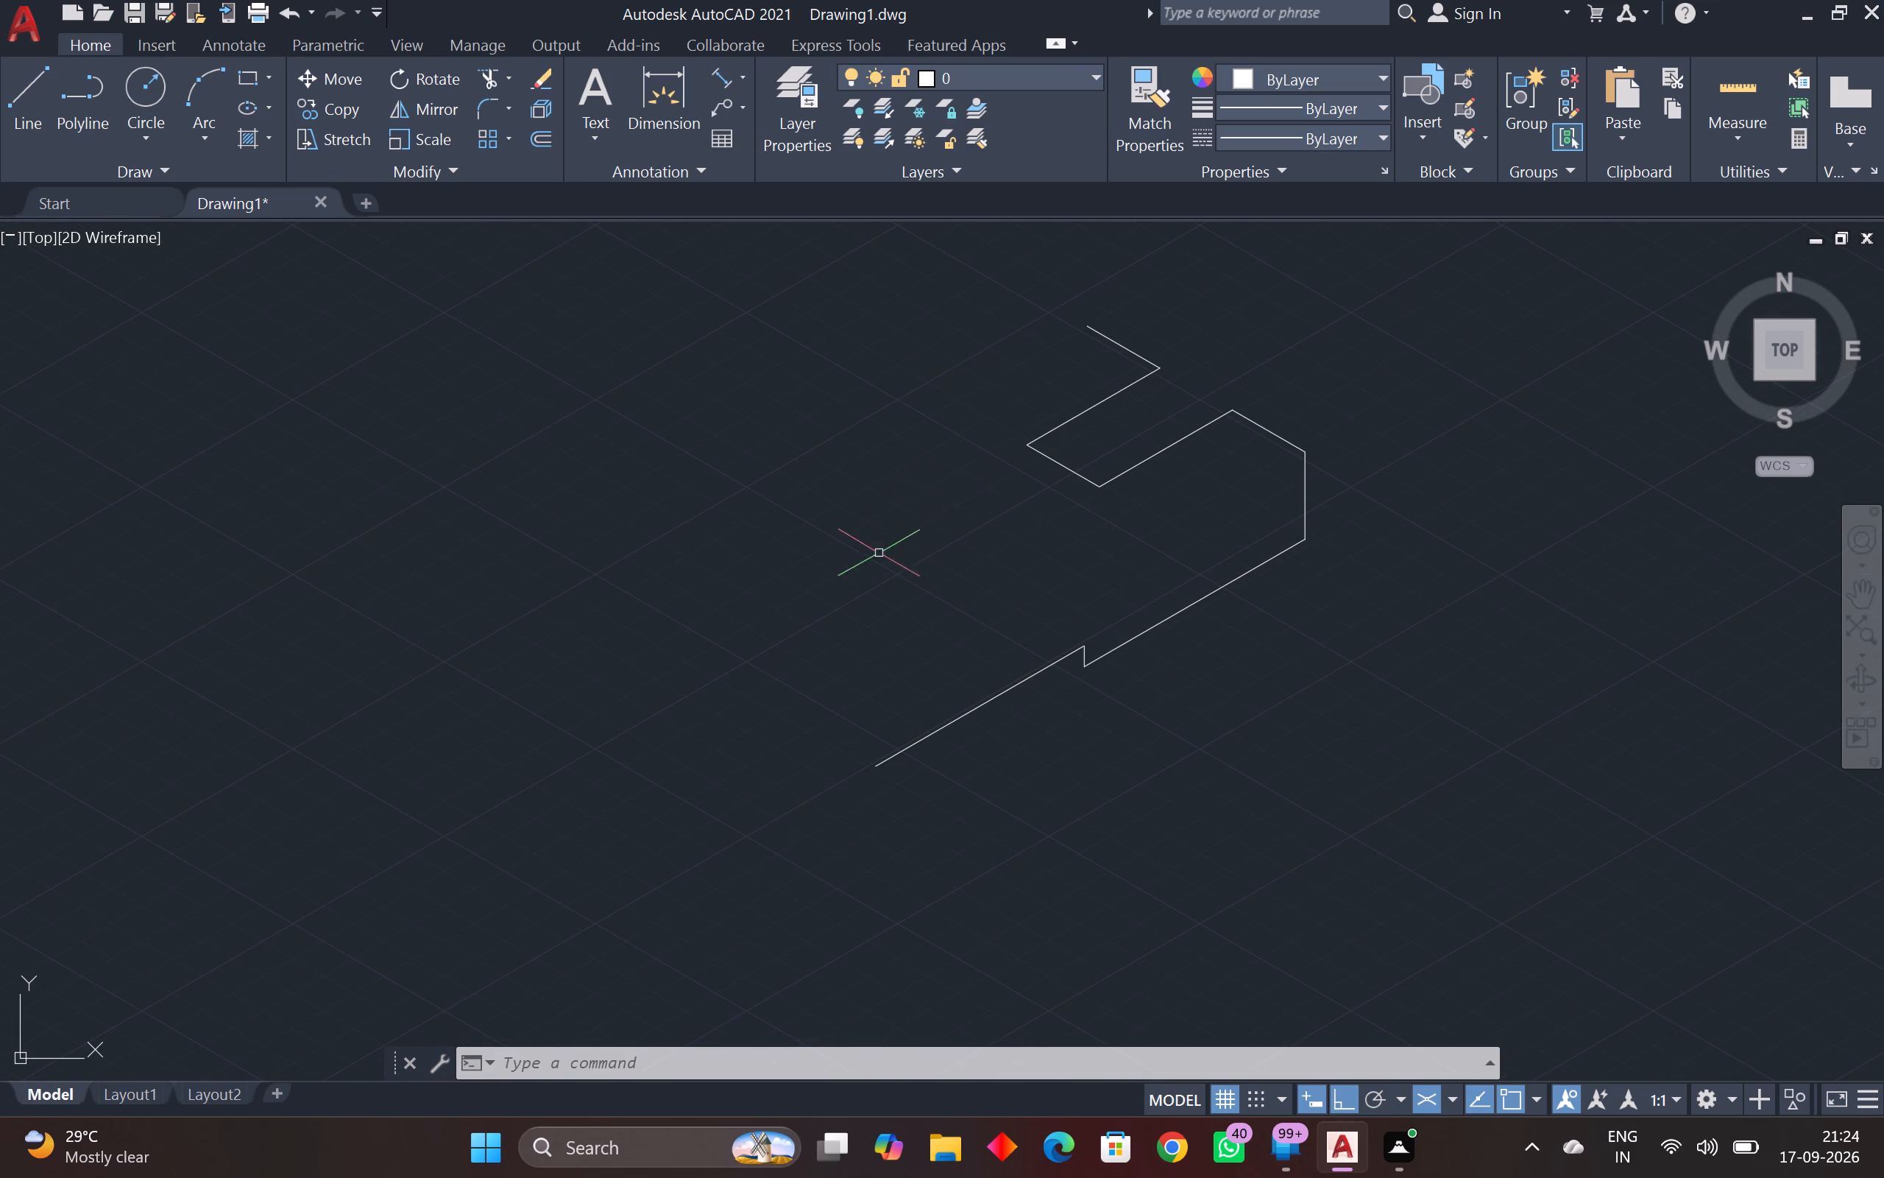
middle_drag(879, 553, 1025, 483)
text(l)
key(space)
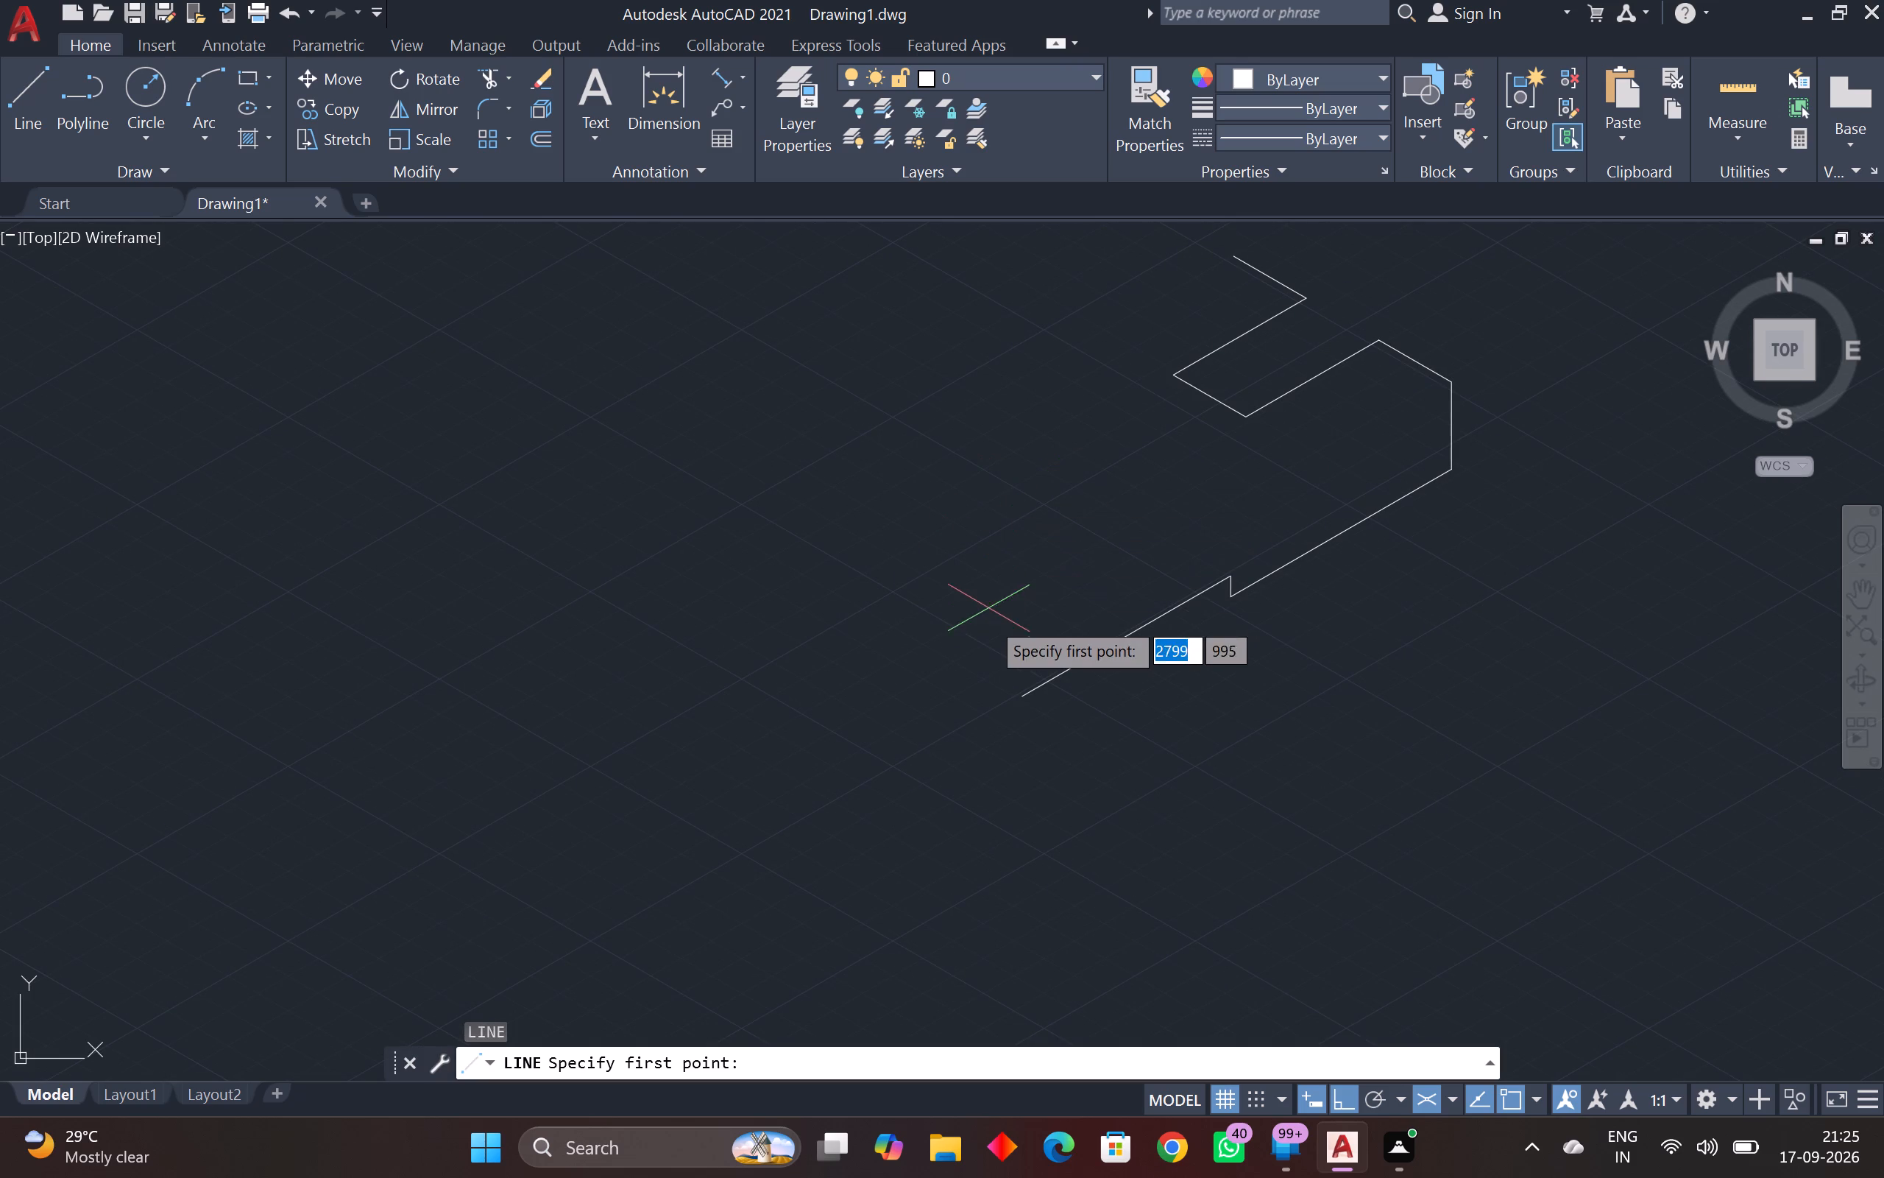
click(1029, 694)
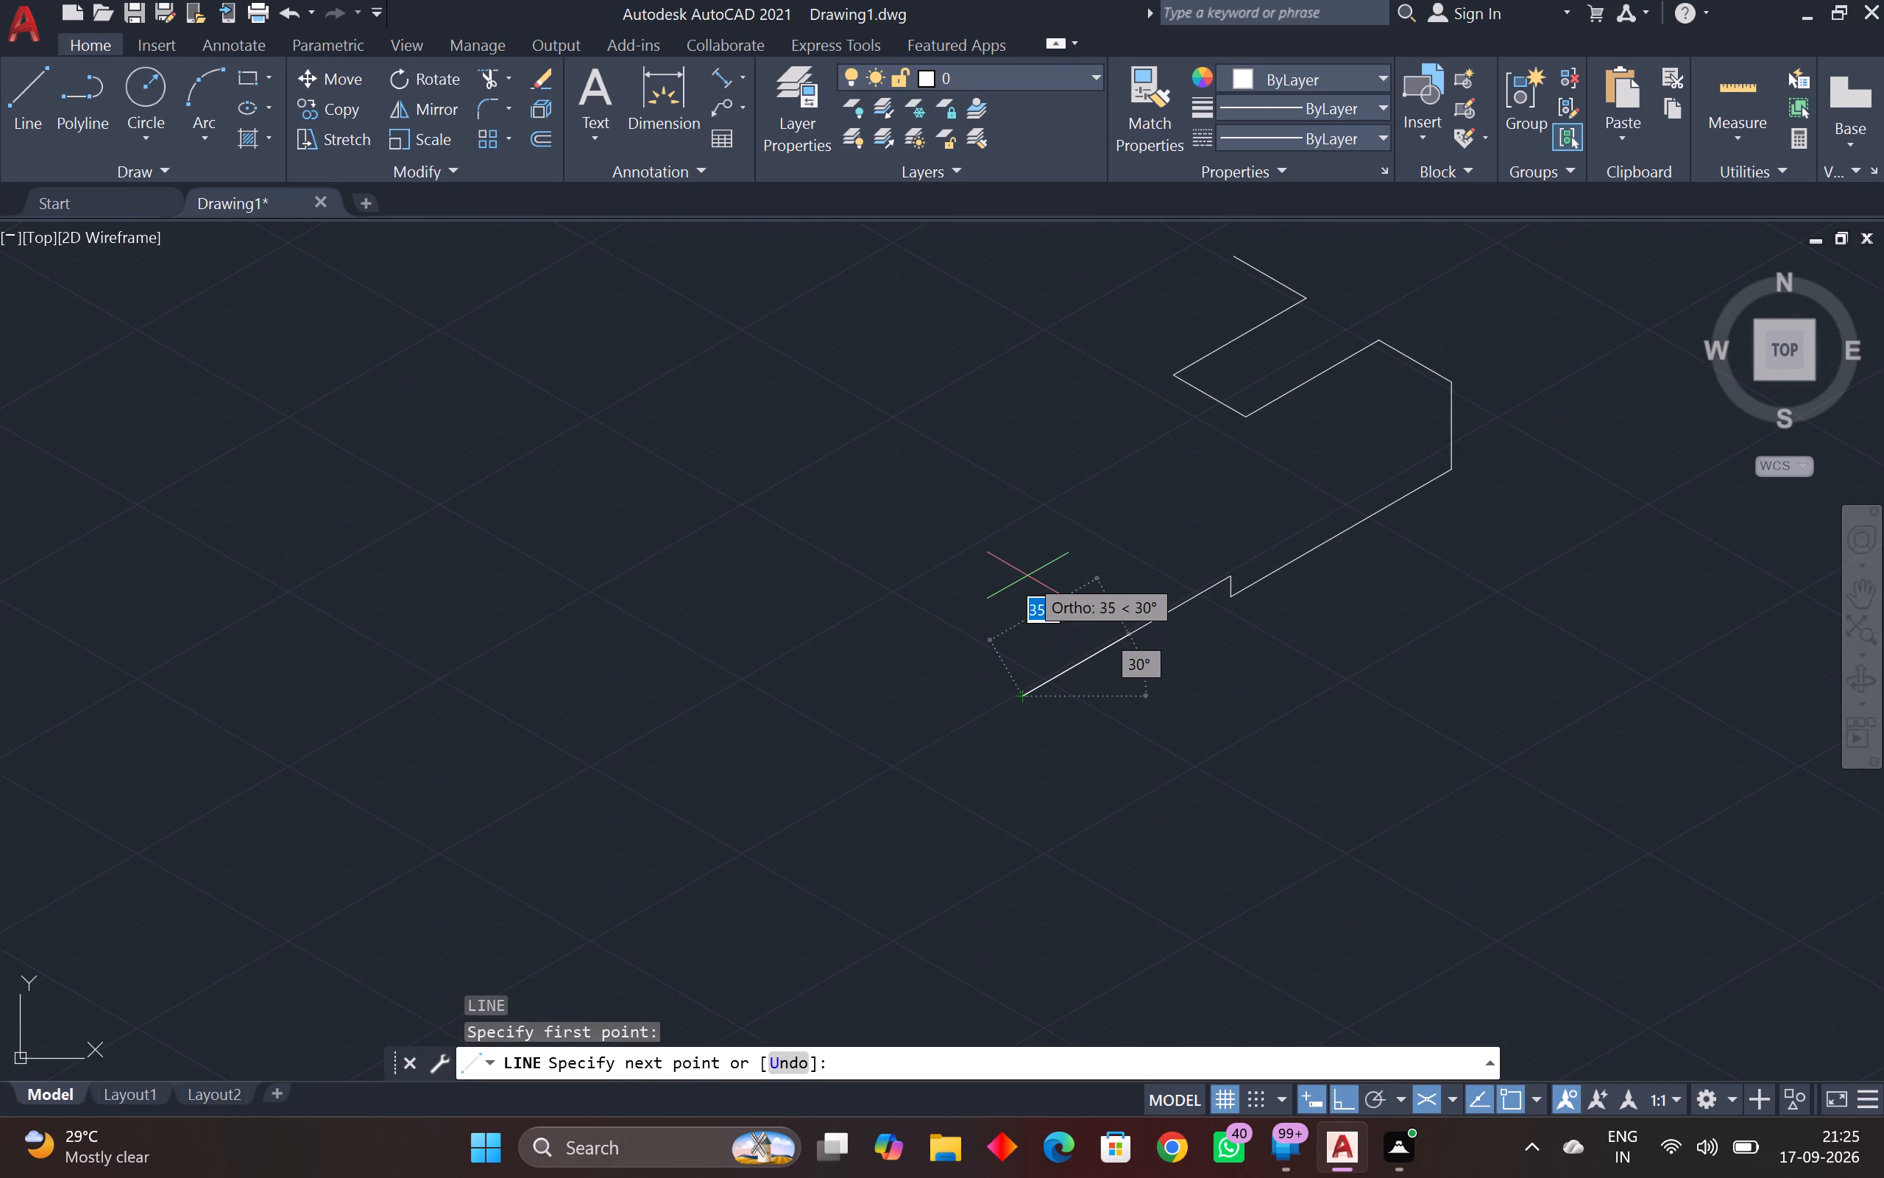
key(F5)
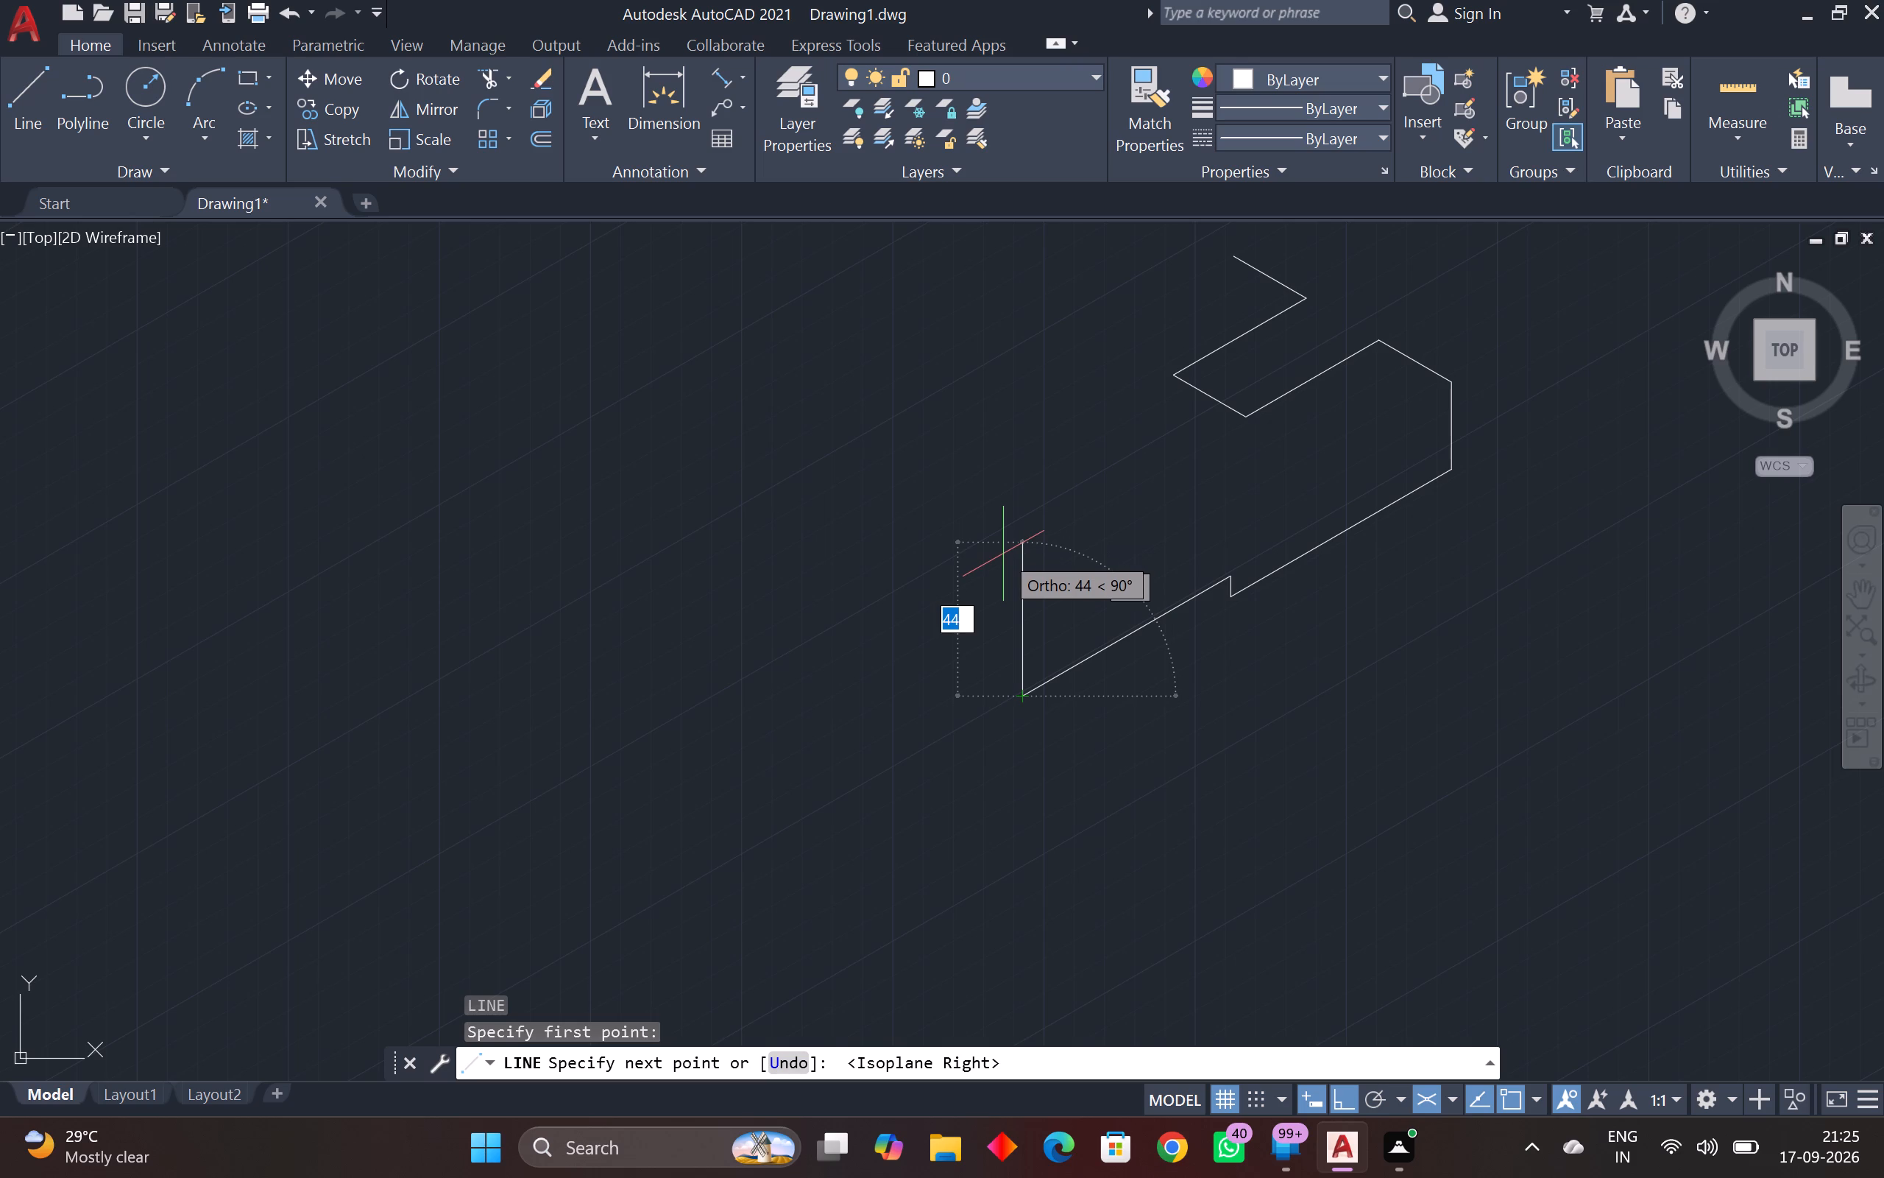
text(24)
key(Return)
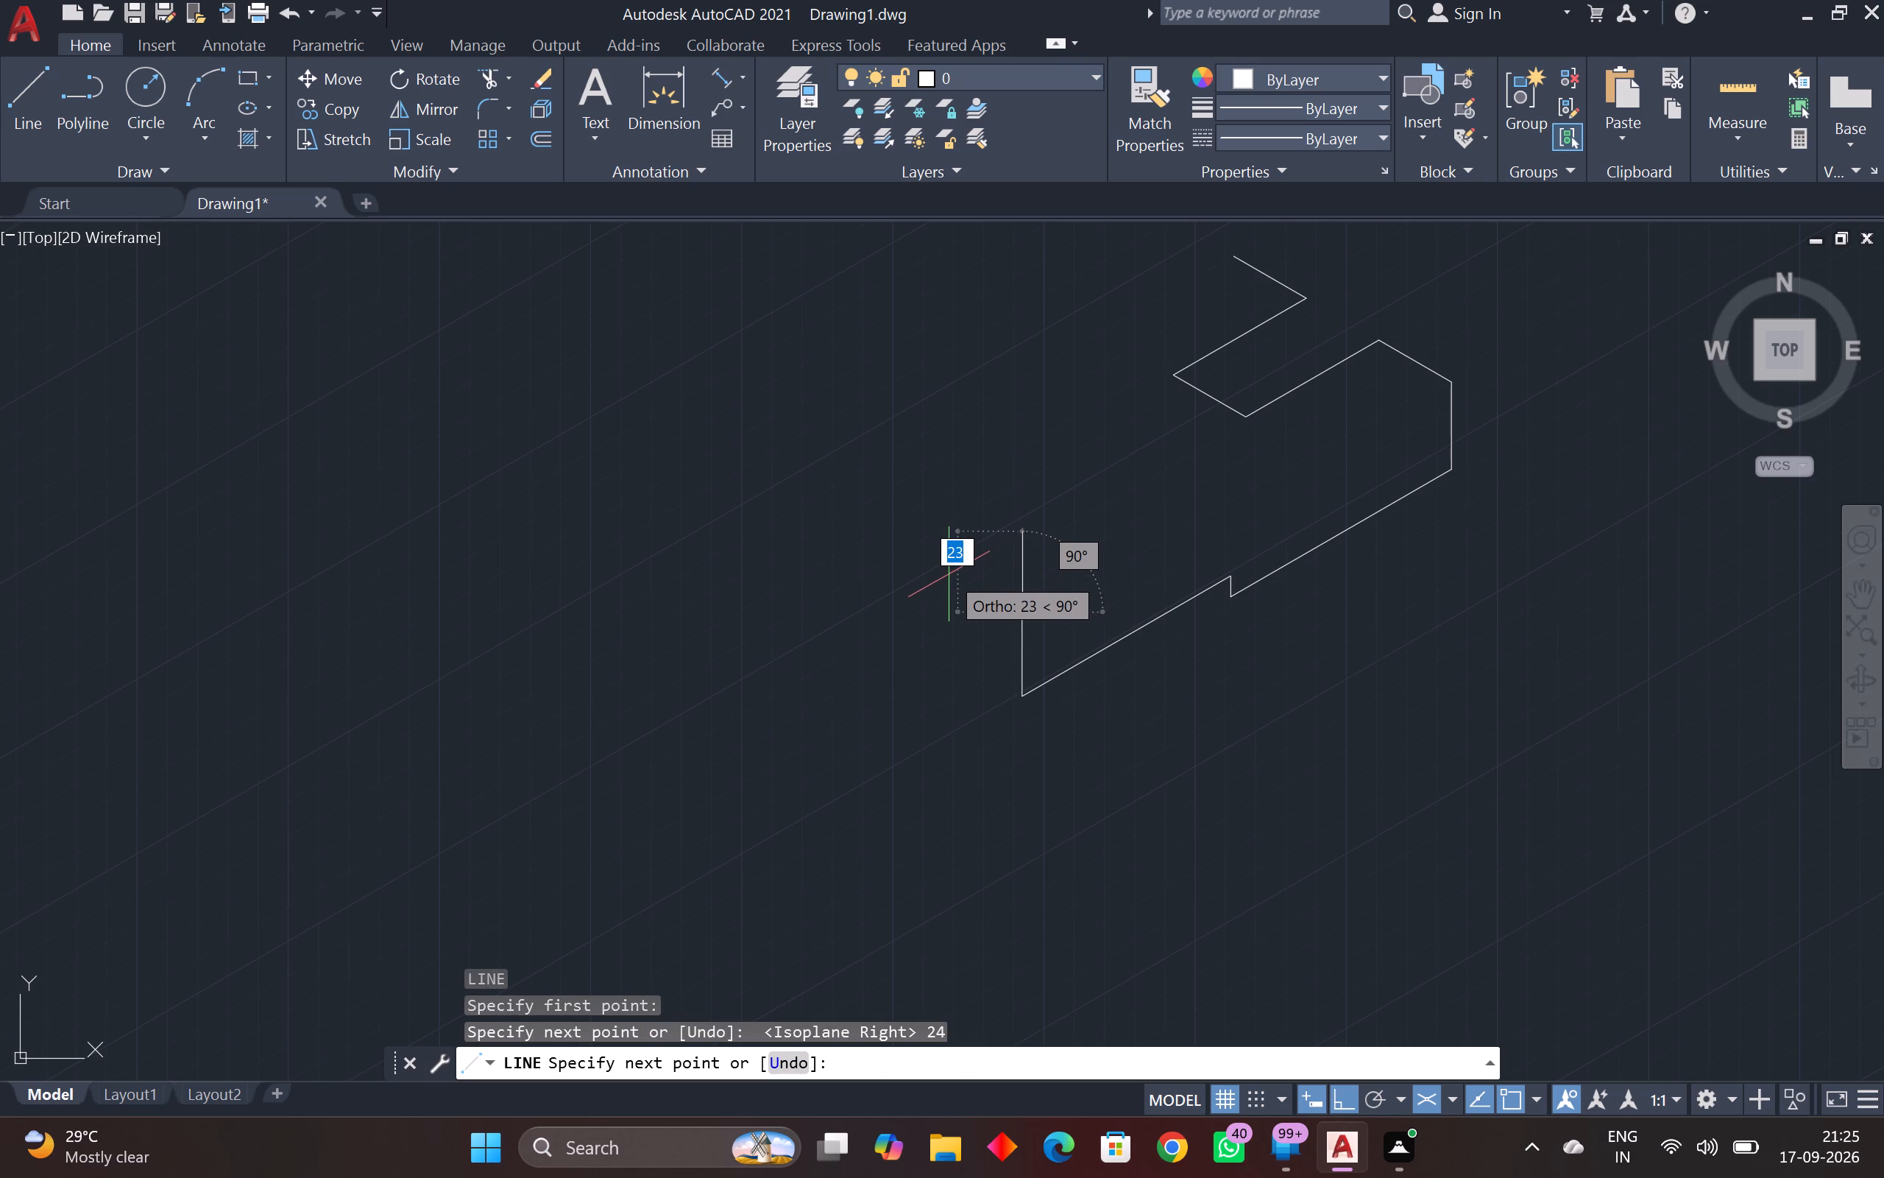
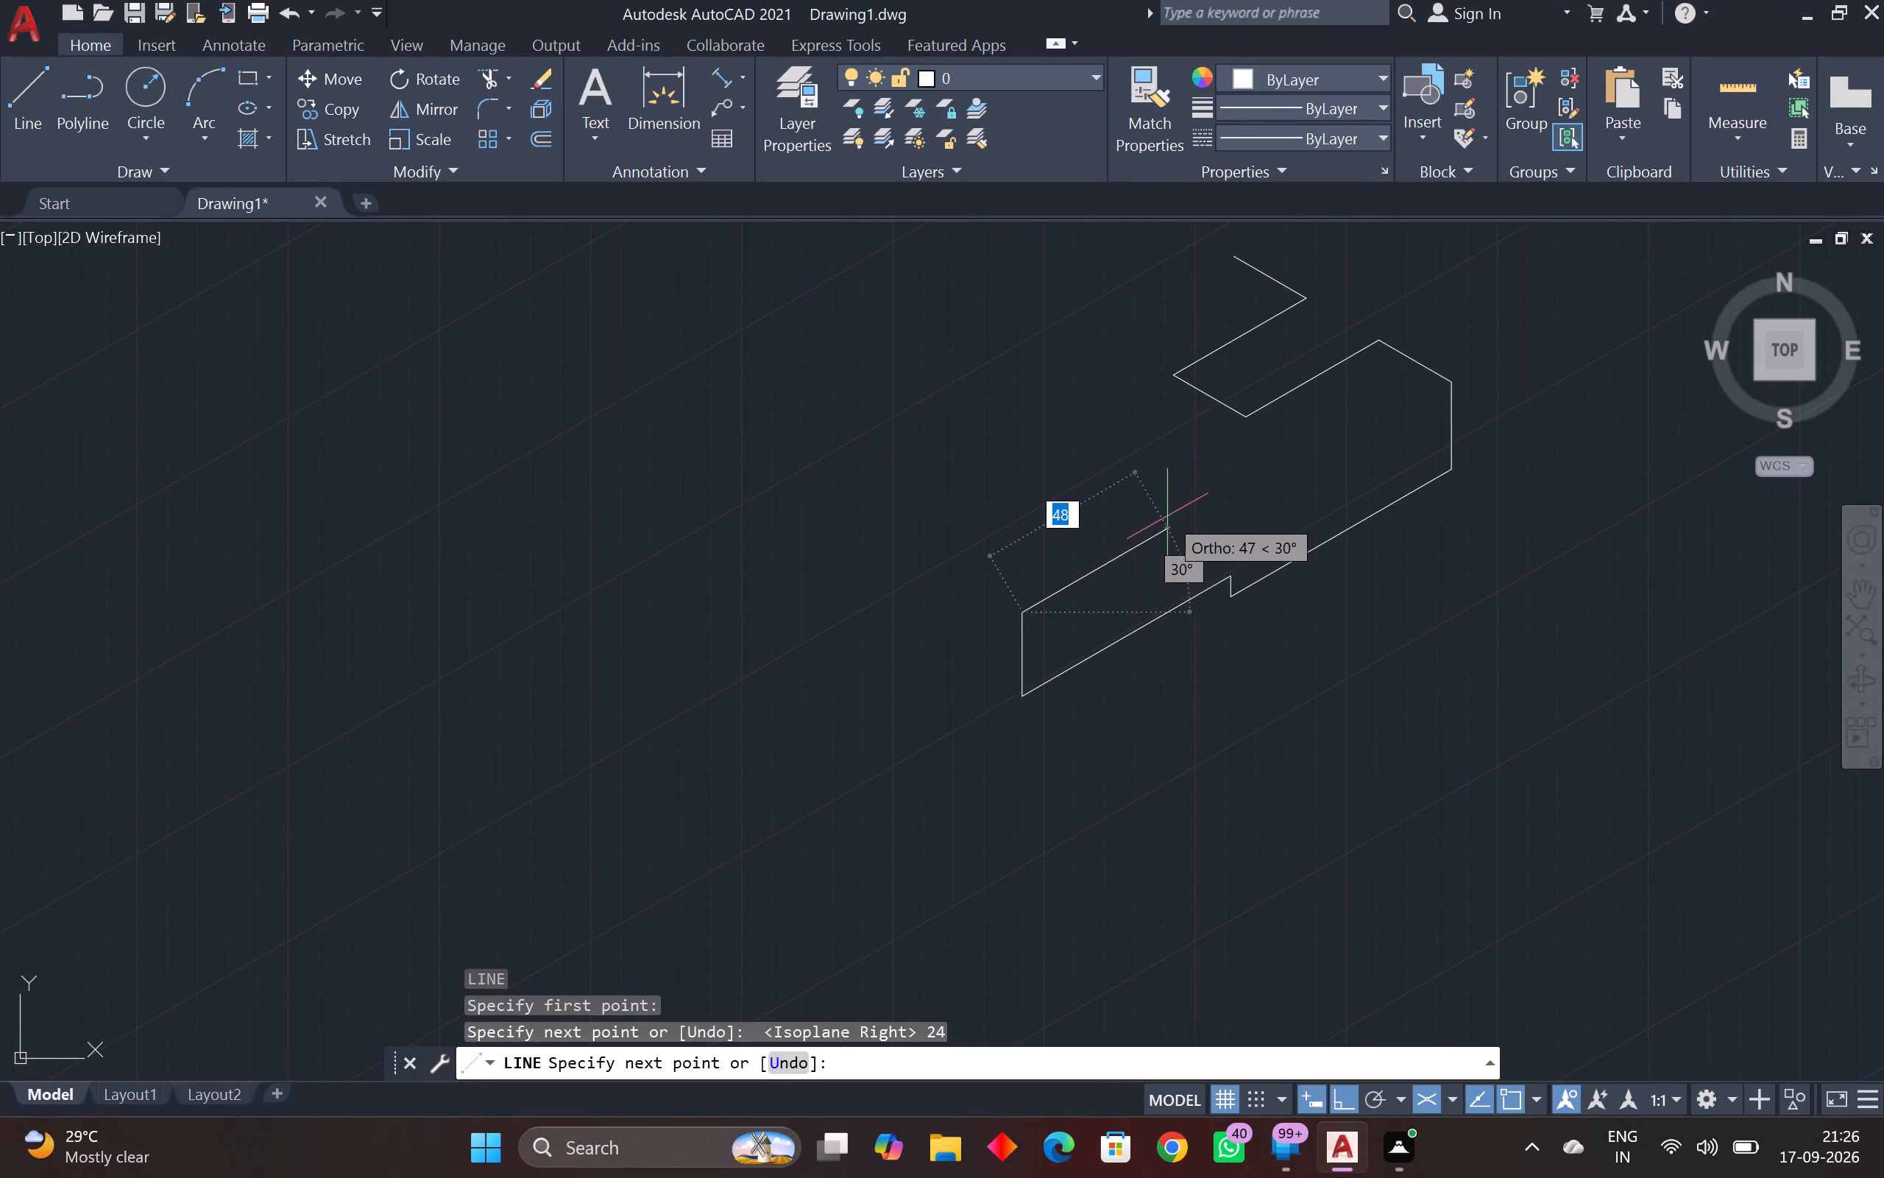
From the top of the 24-unit vertical, draw a closed rhombus with 12-unit sides running at 30°, 150° and 210° and back to the start.
text(12)
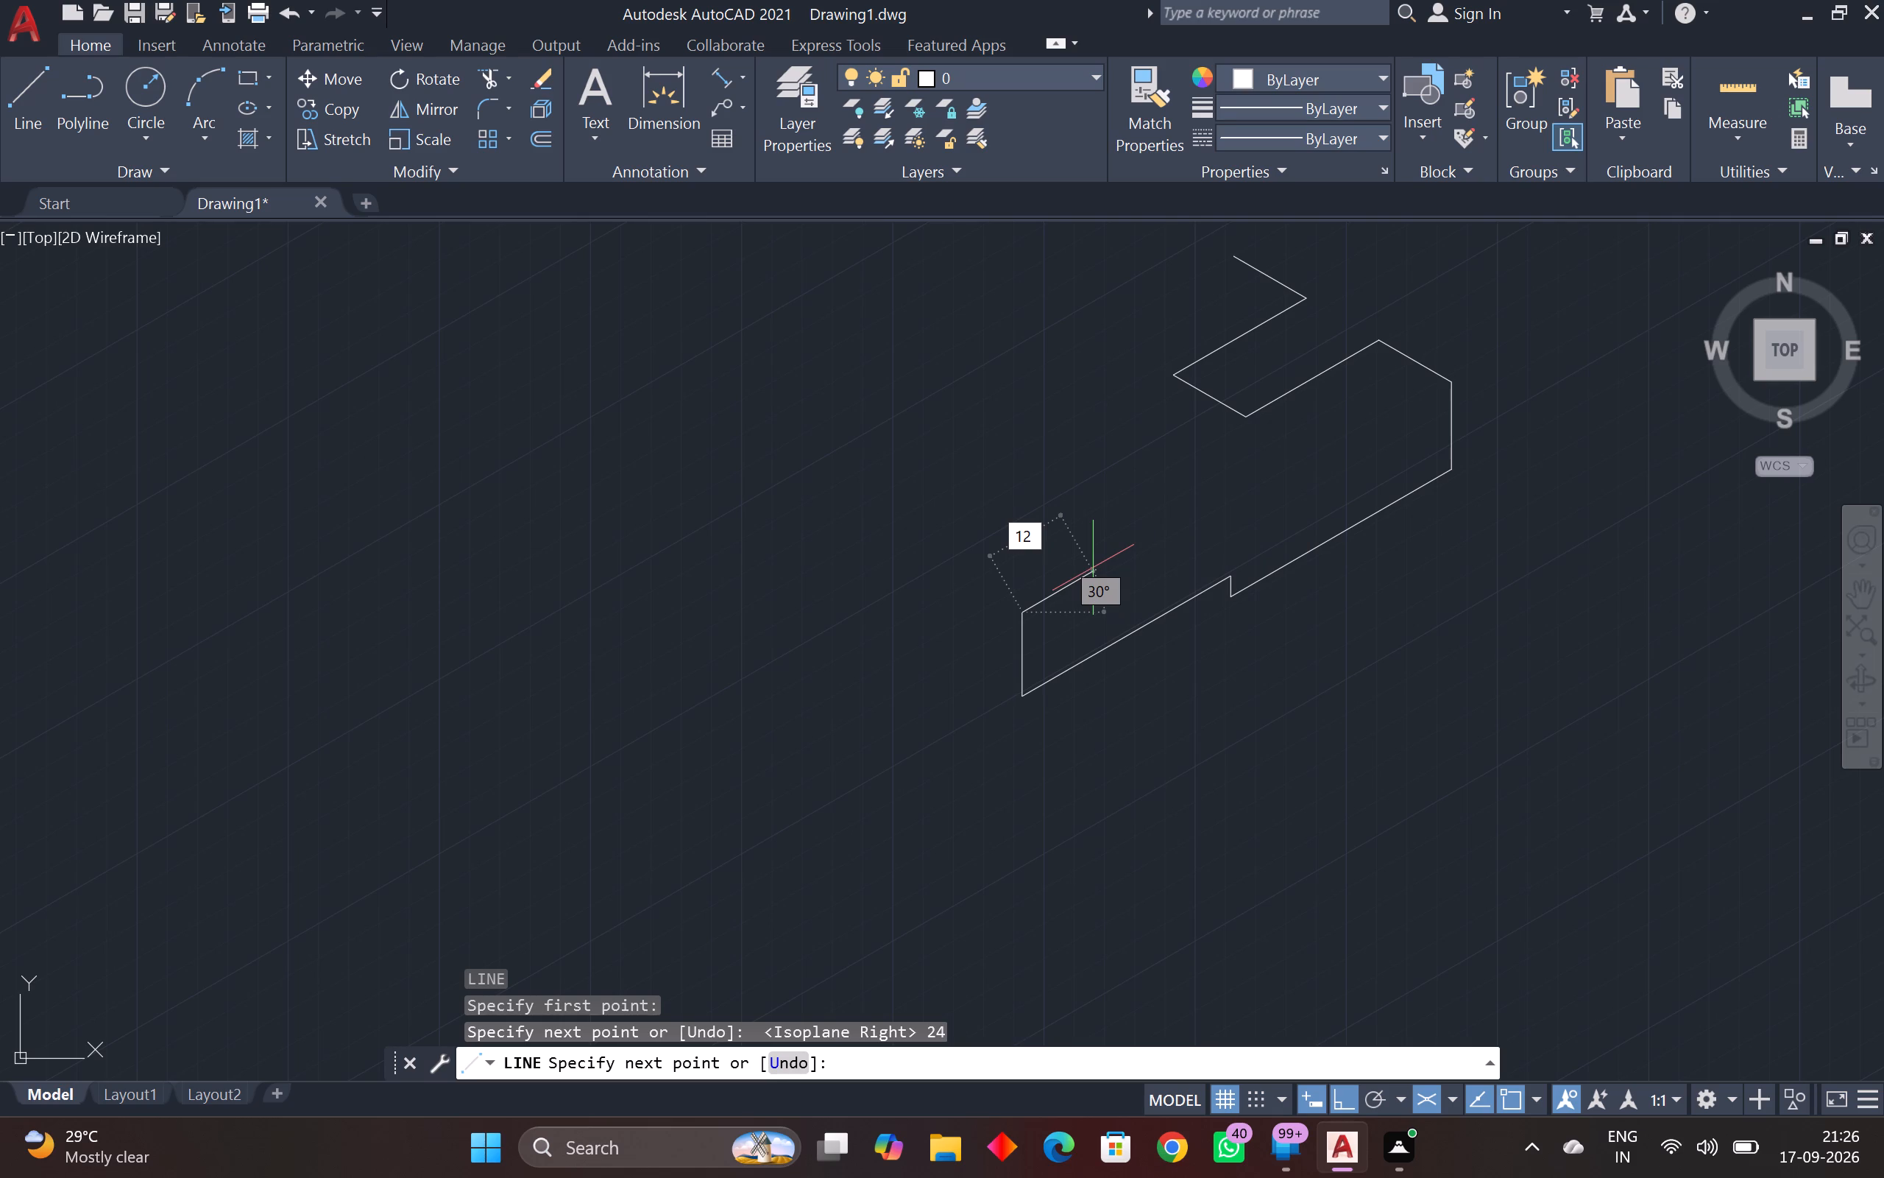
key(Return)
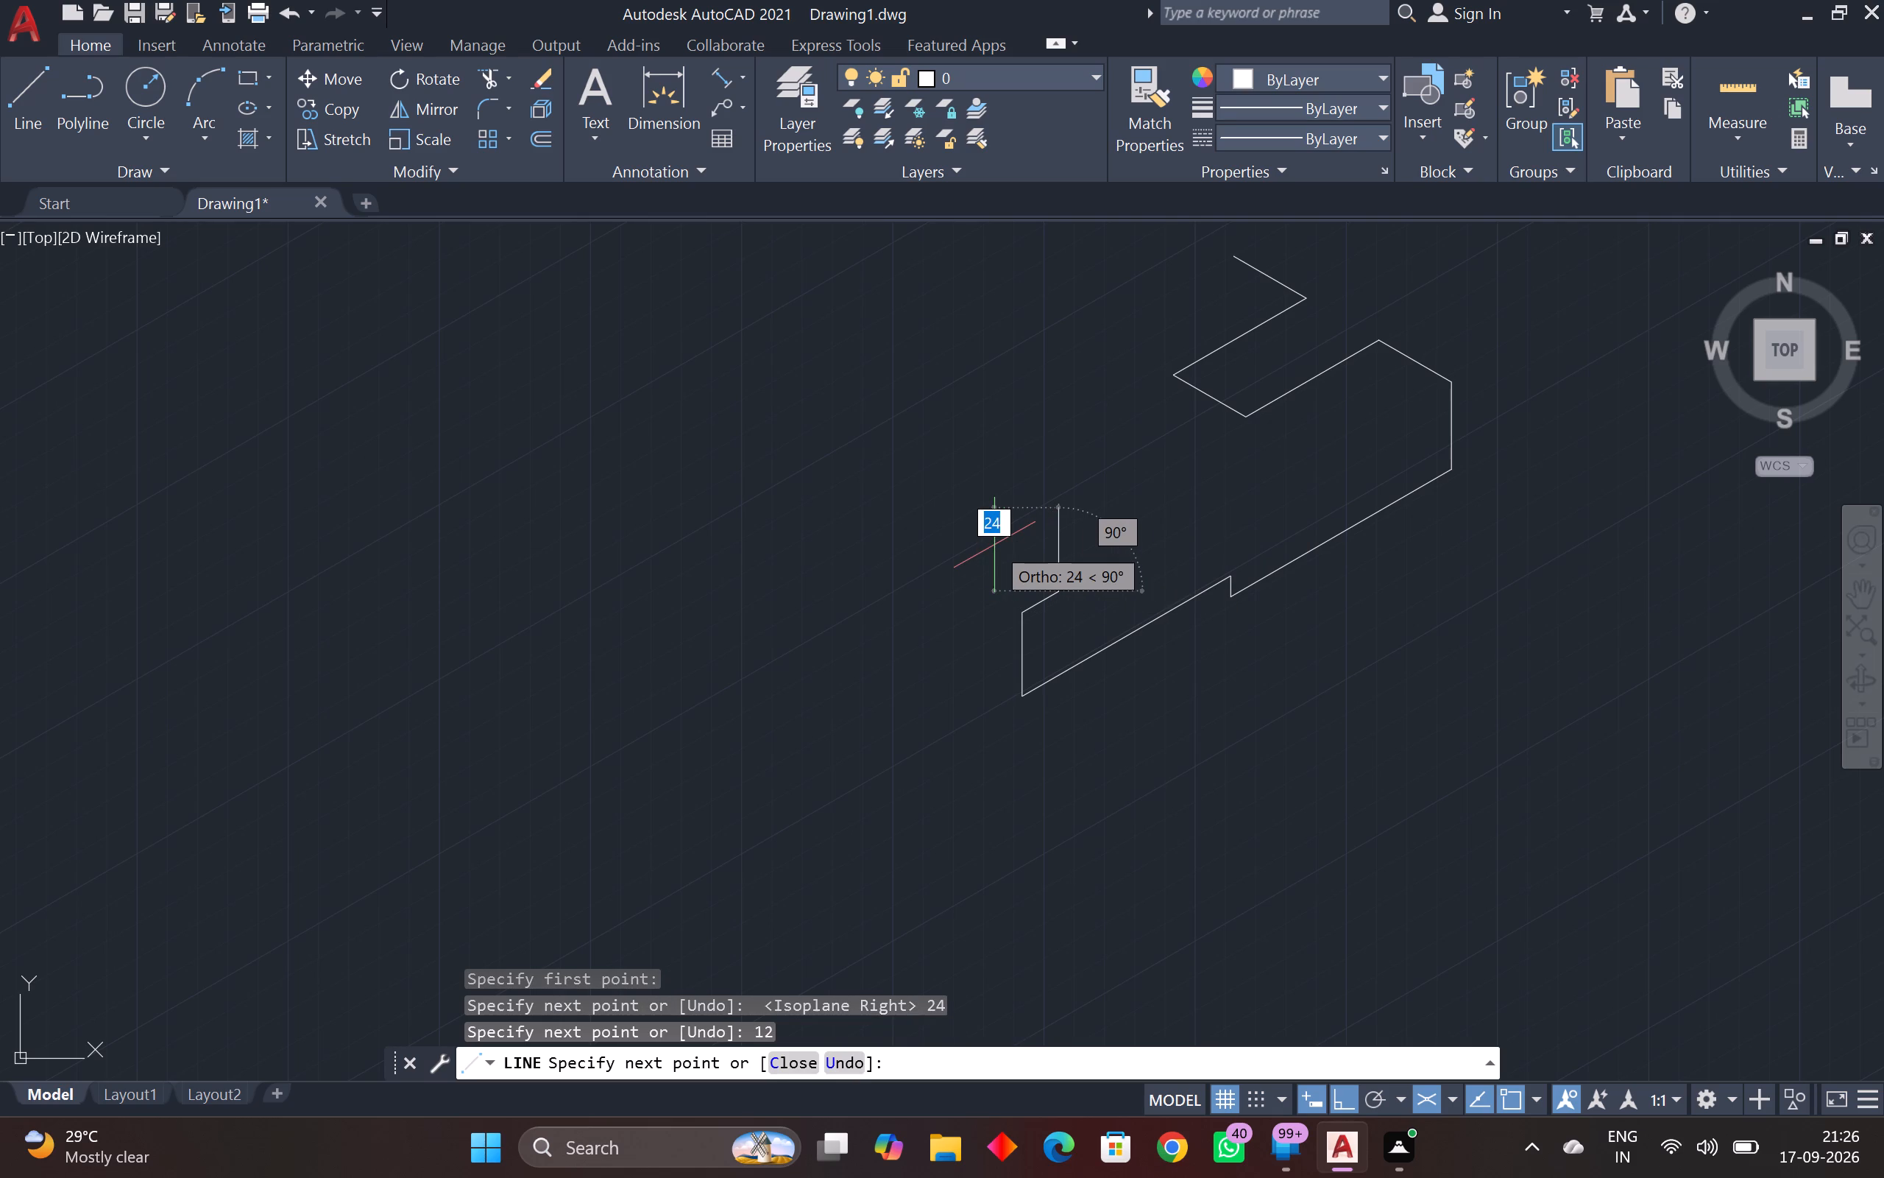
key(F5)
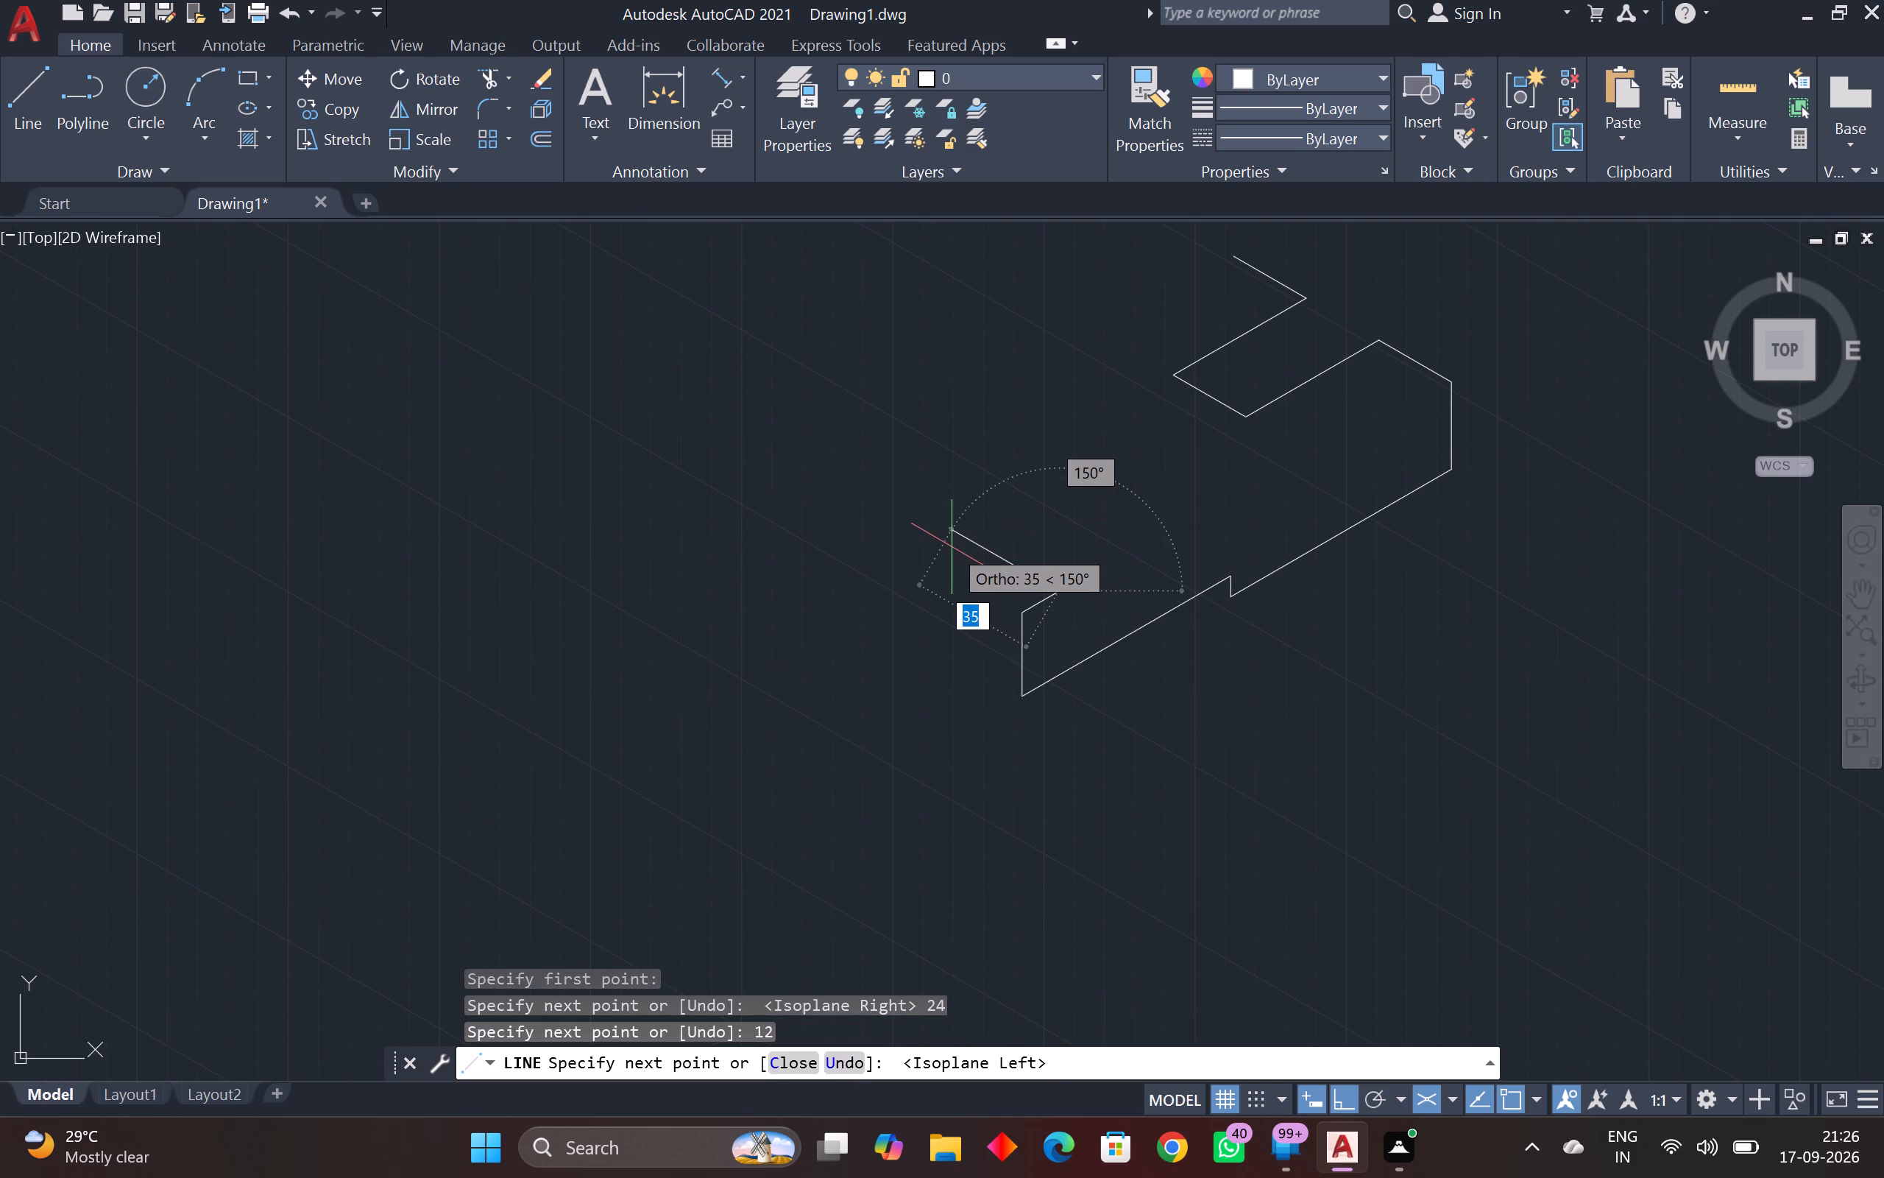
text(12)
key(Return)
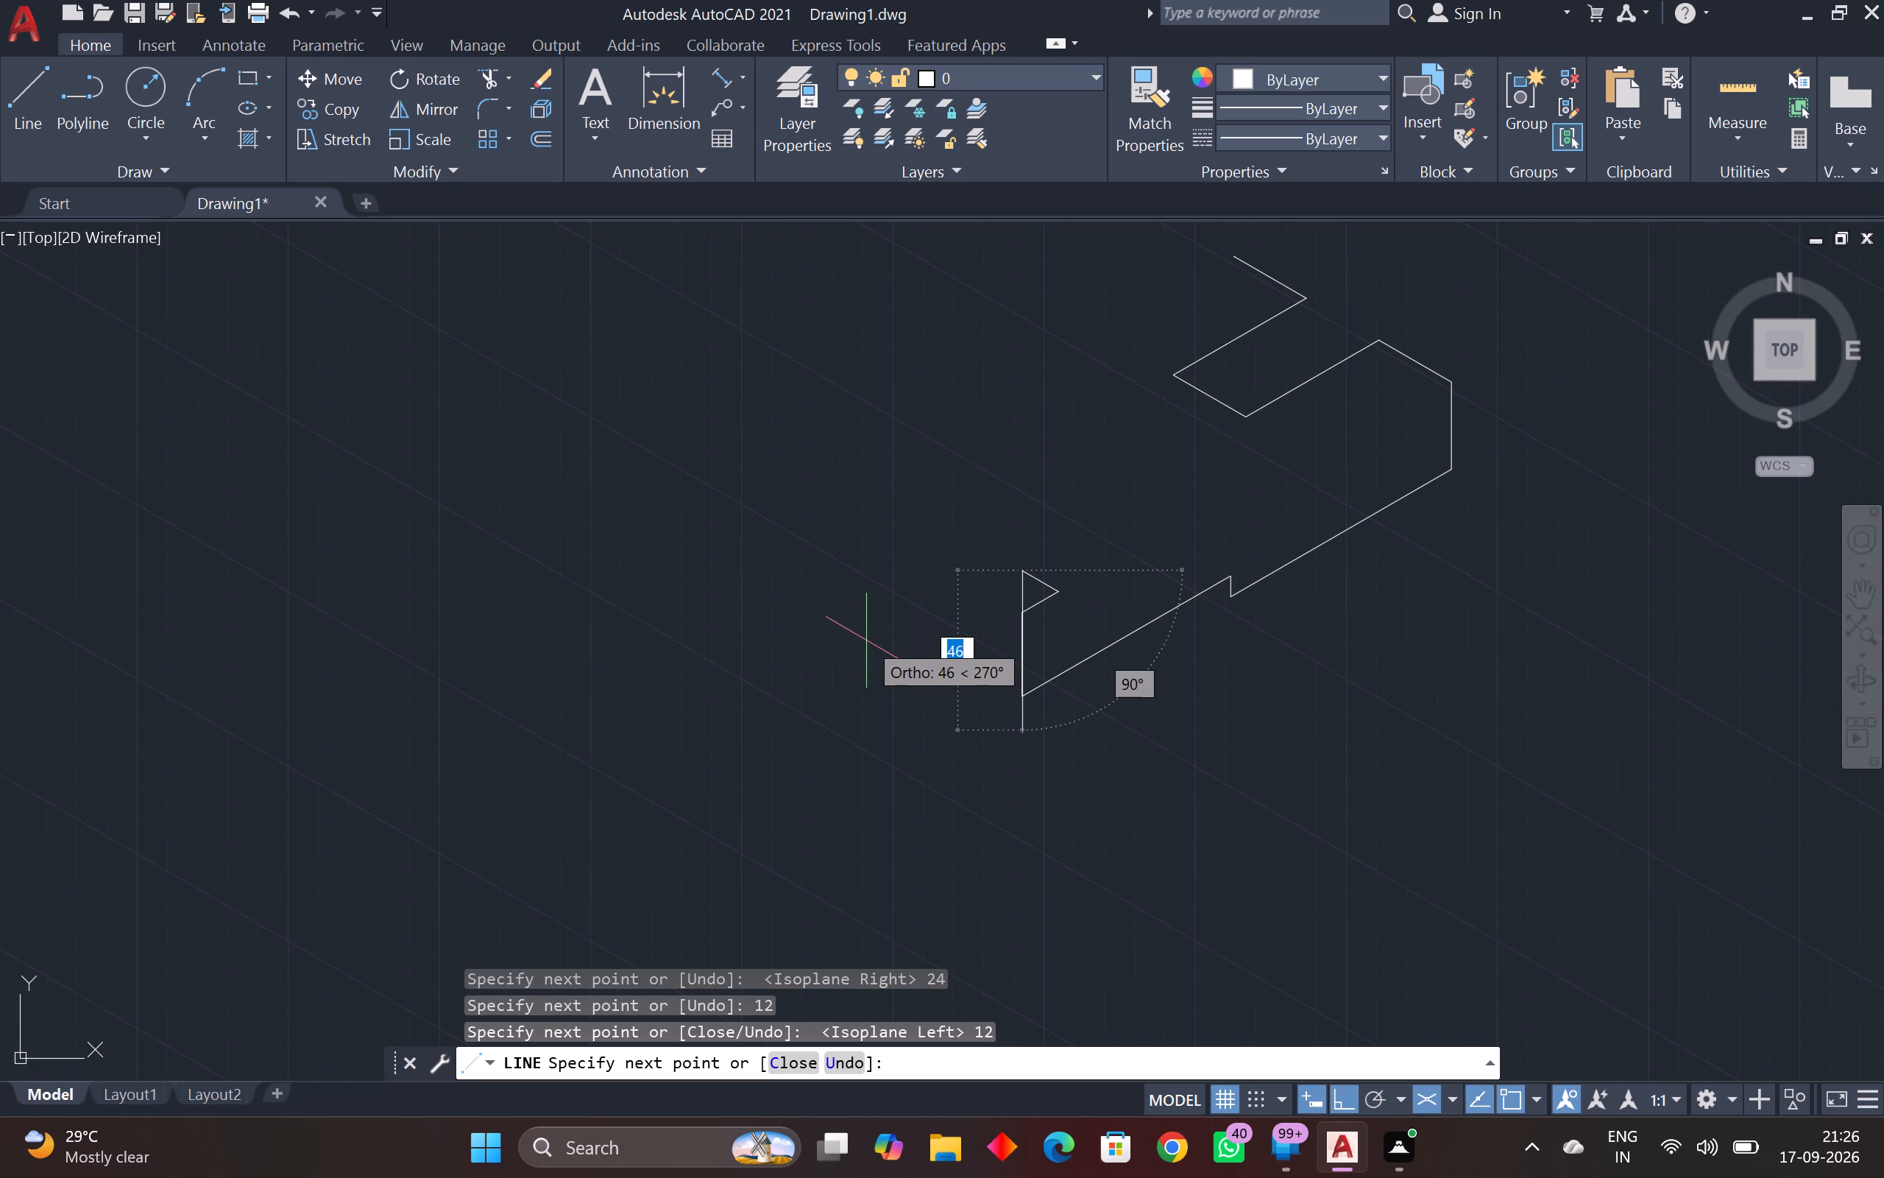
key(F5)
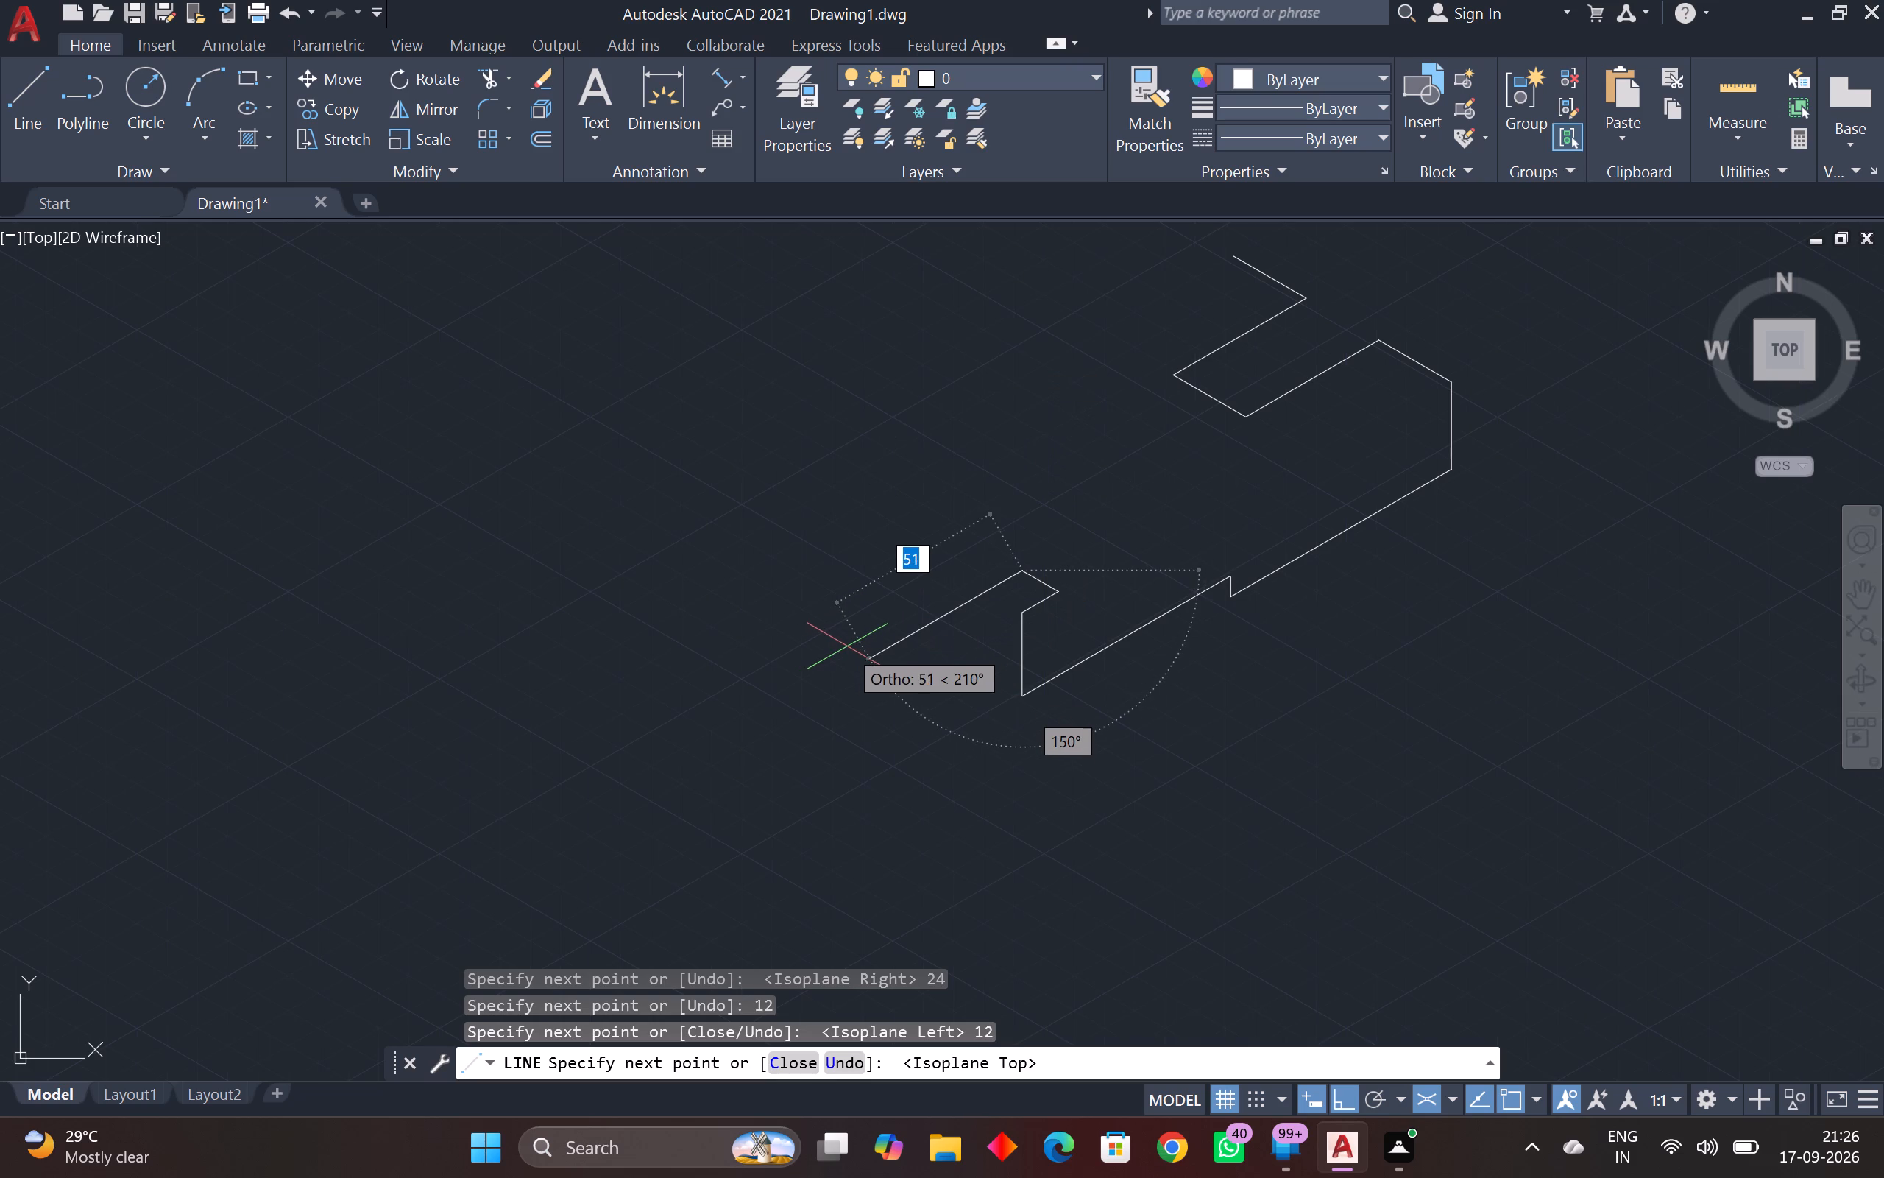
text(12)
key(Return)
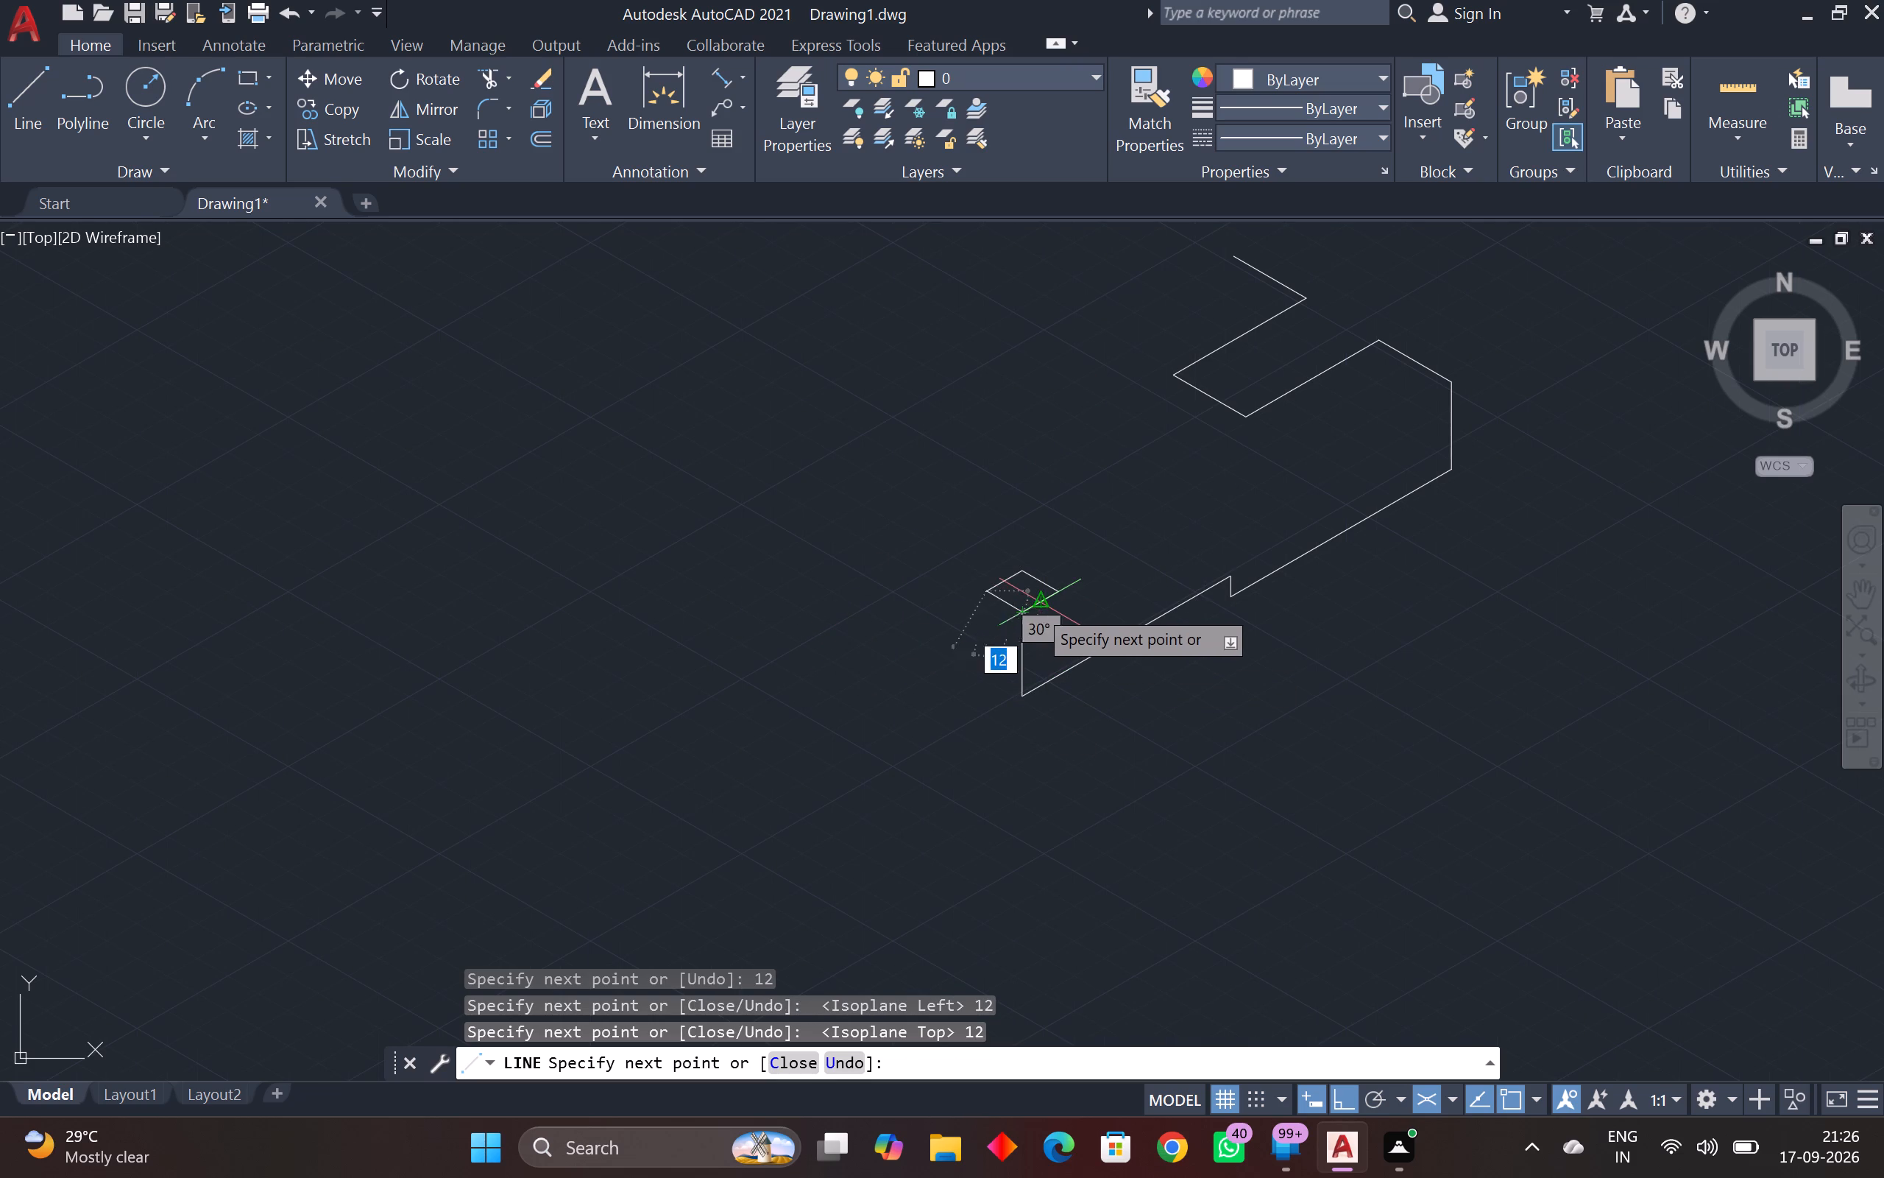
scroll(1033, 618, up, 3)
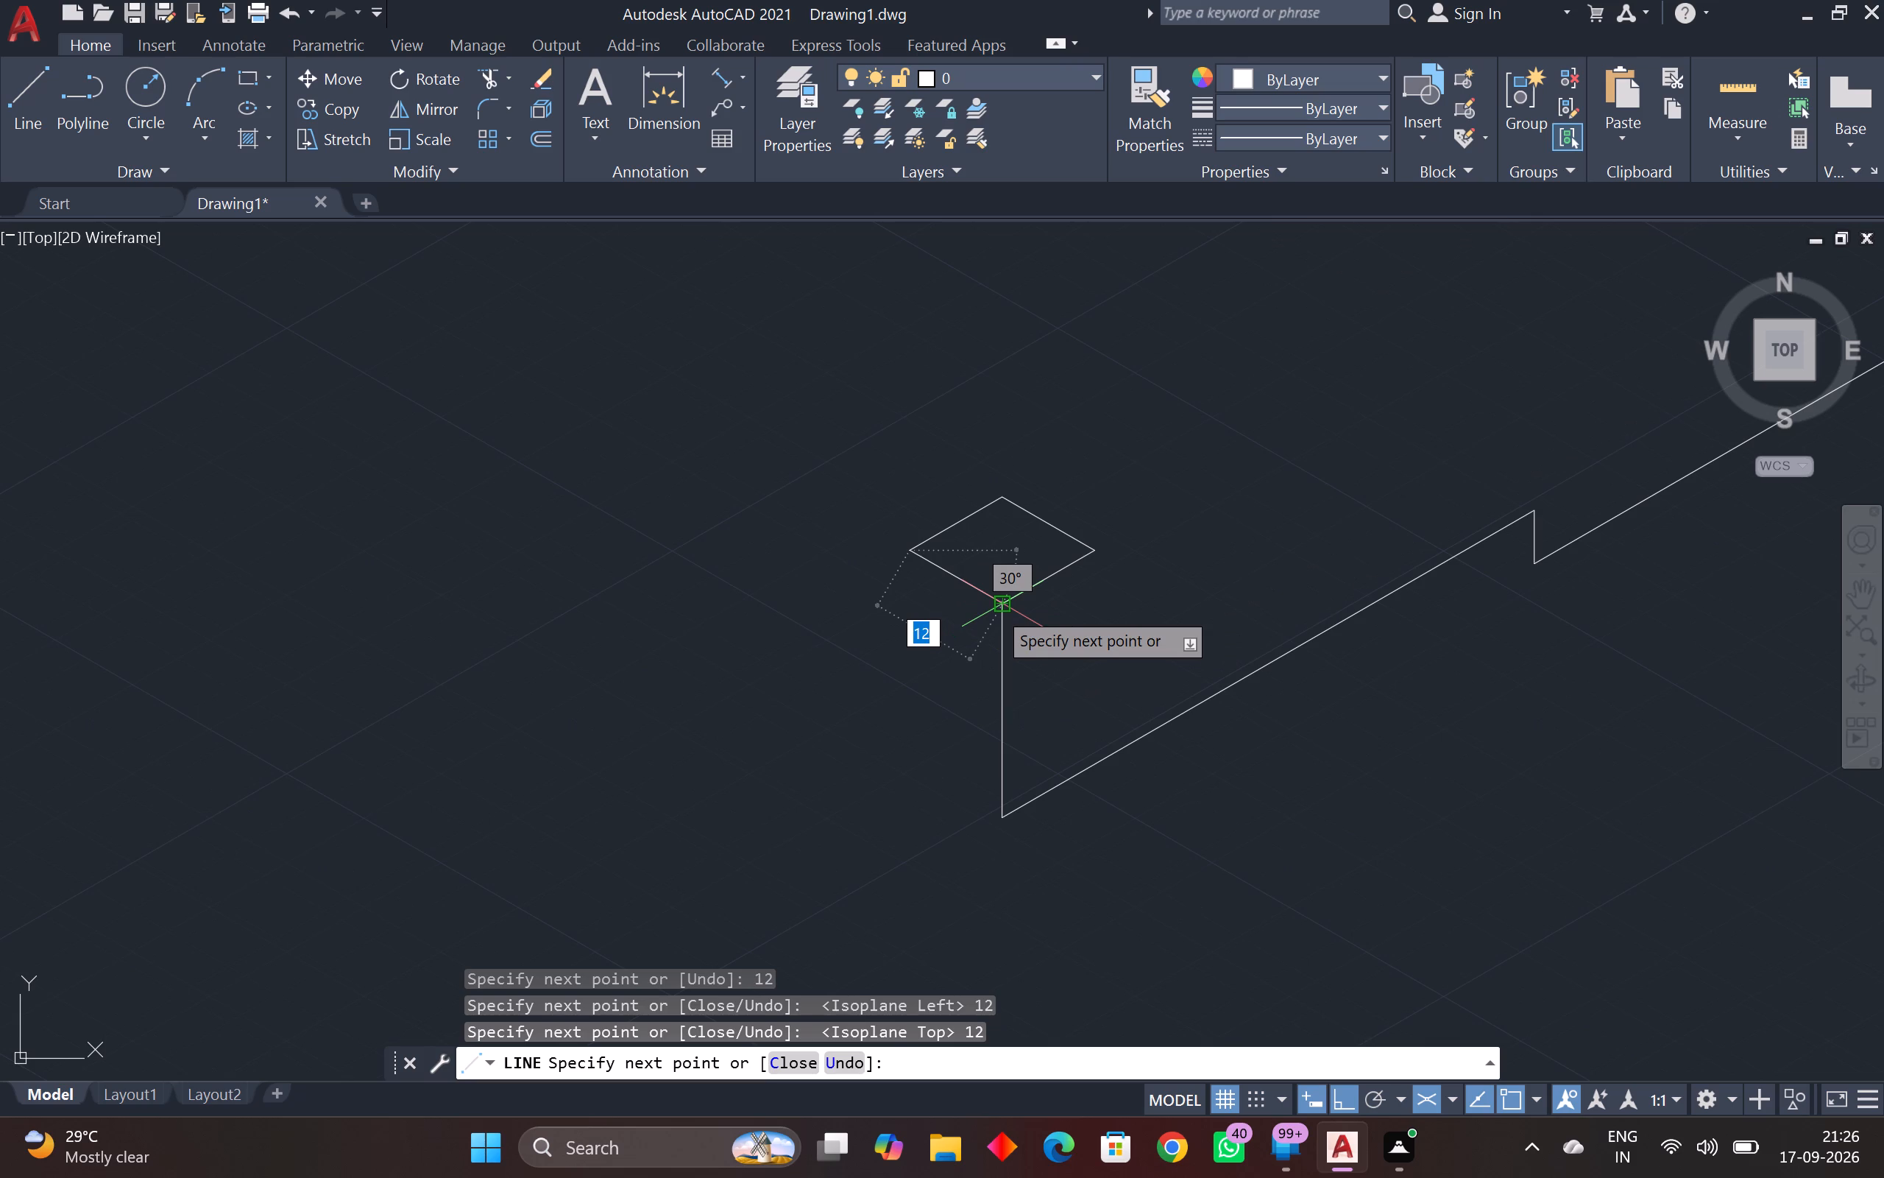
click(996, 609)
key(Escape)
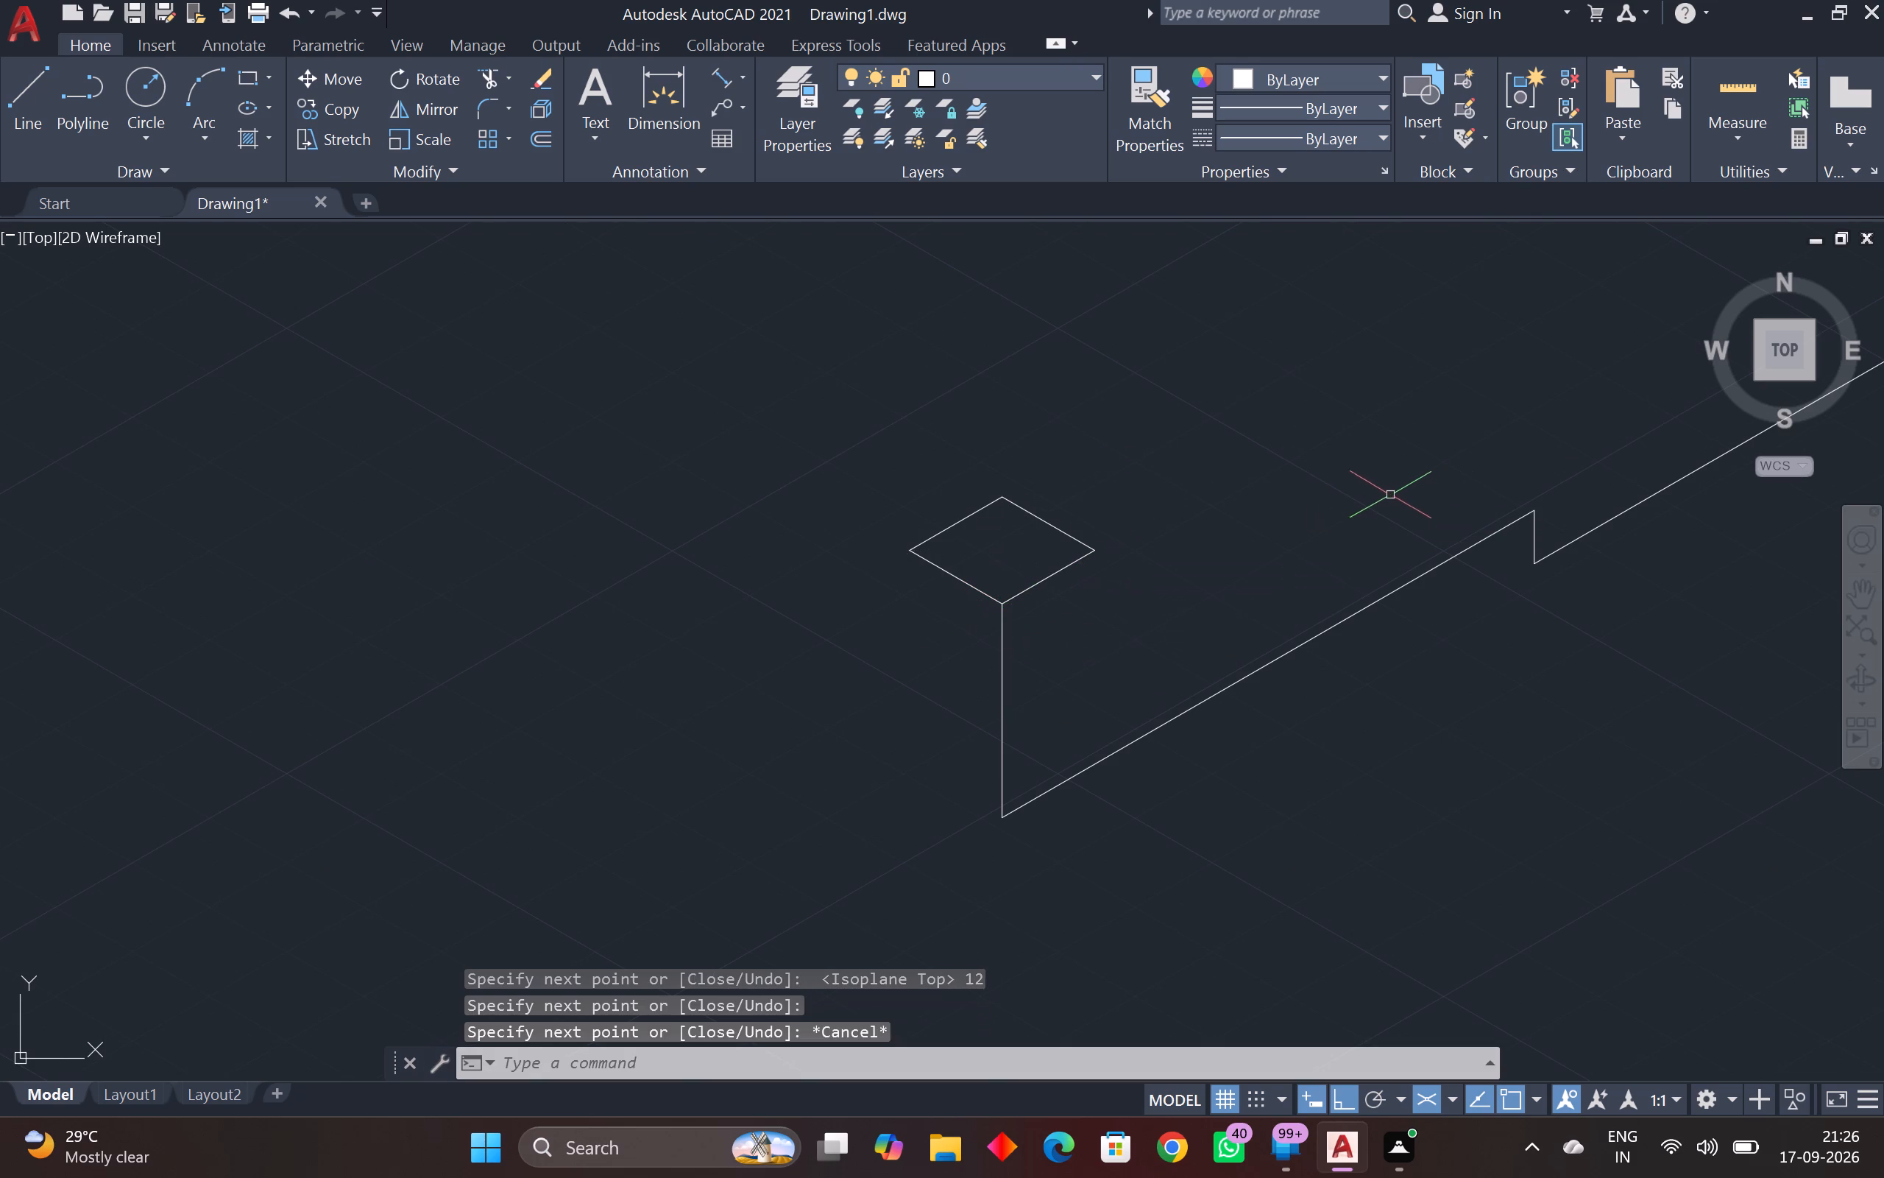
Draw a 36-unit vertical line upward from the right-hand corner of the small rhombus, in the right isoplane.
key(space)
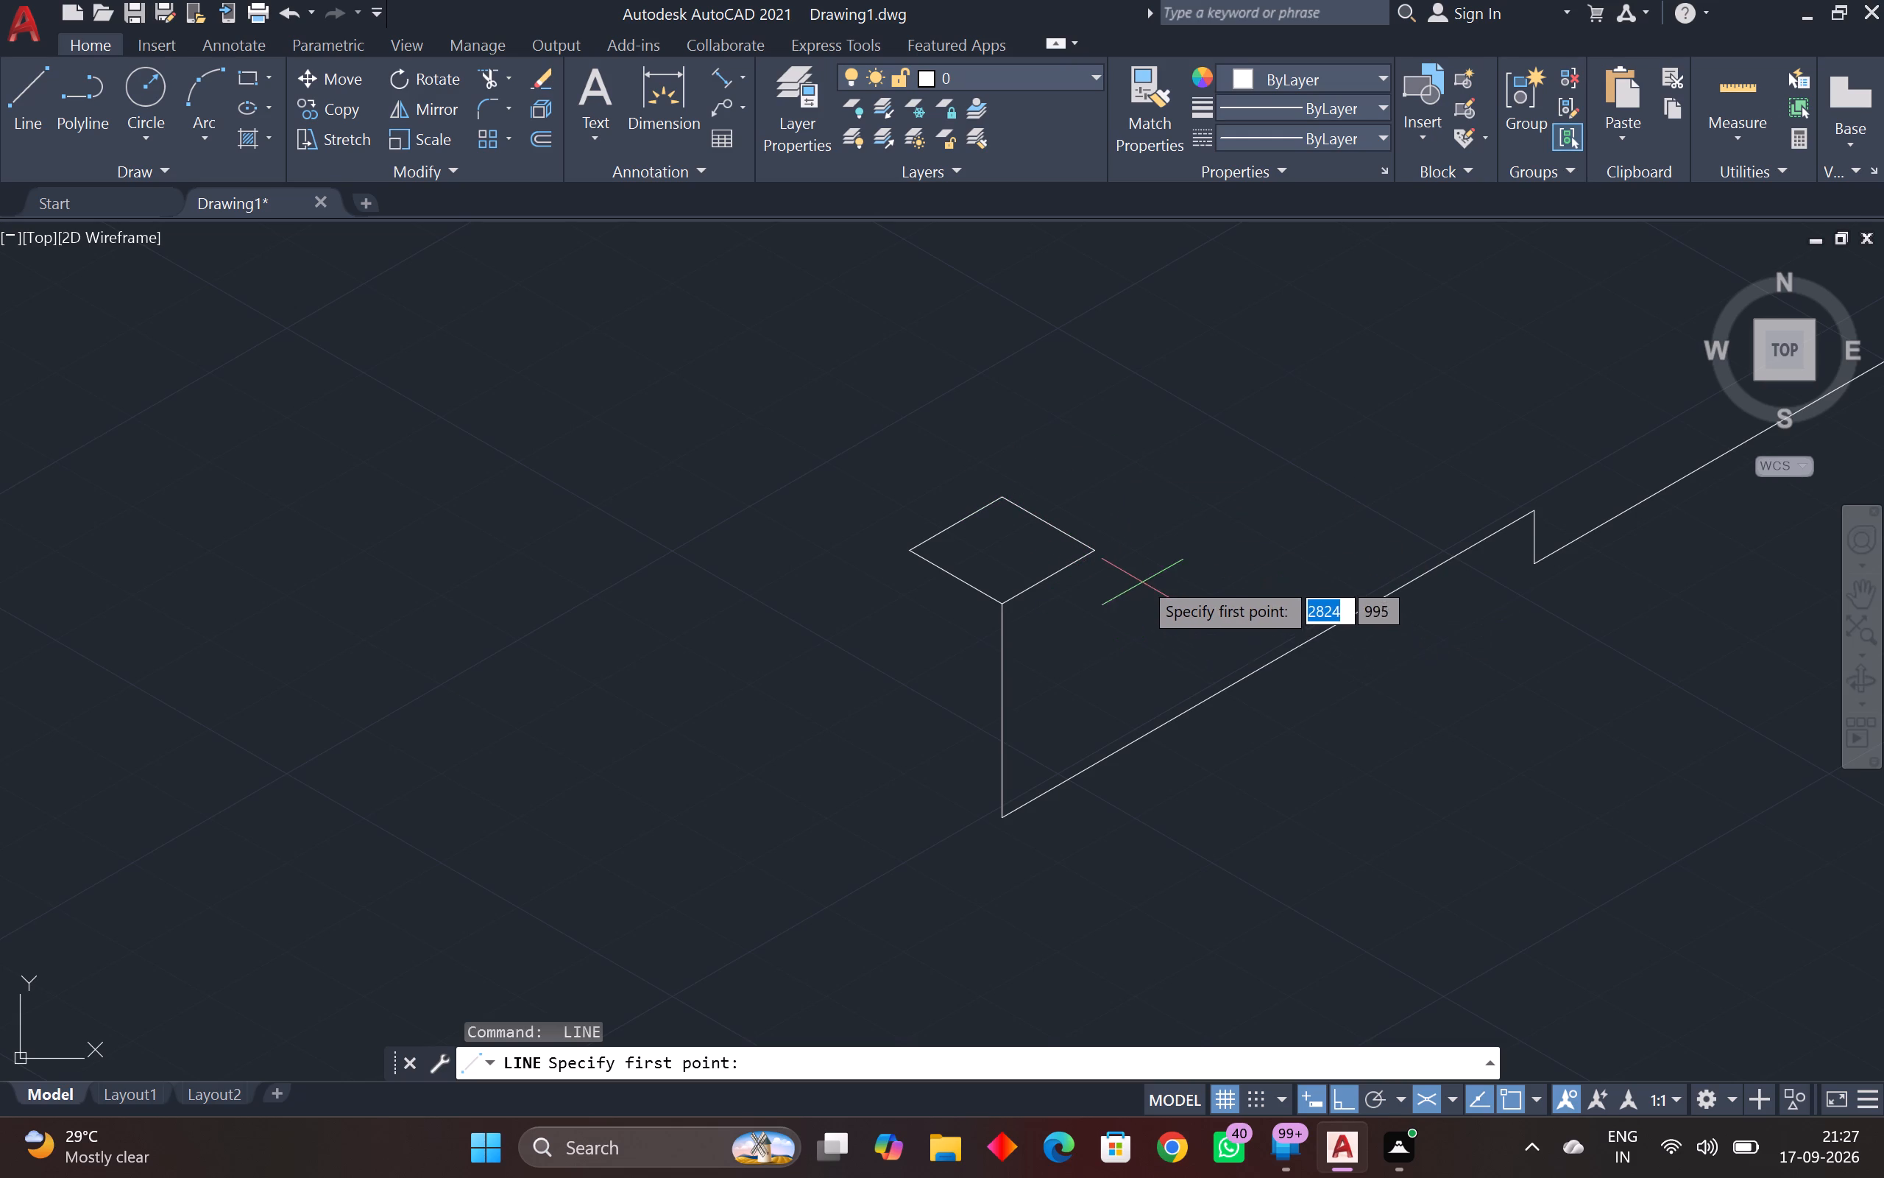
click(1085, 551)
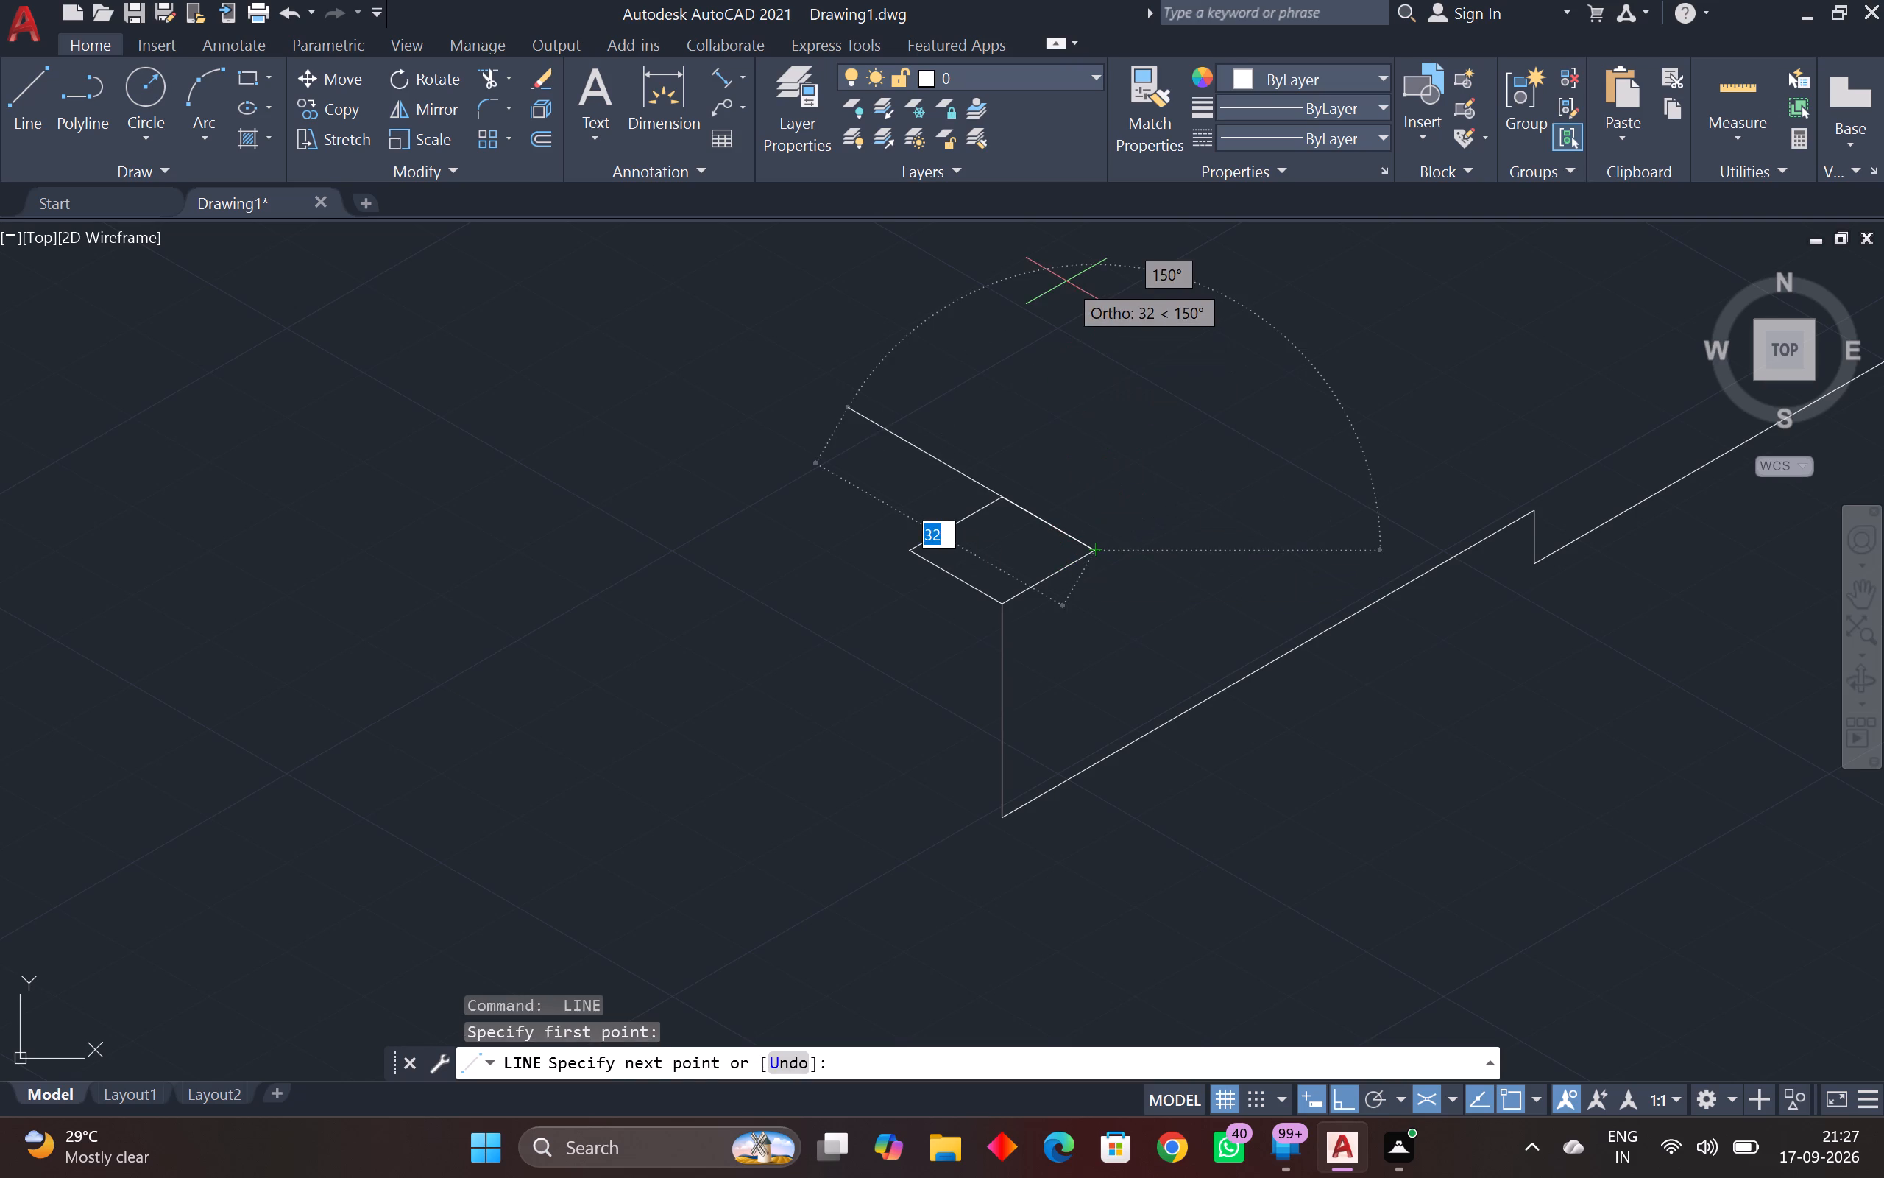
scroll(1069, 286, down, 2)
middle_drag(1076, 336, 1077, 716)
key(F5)
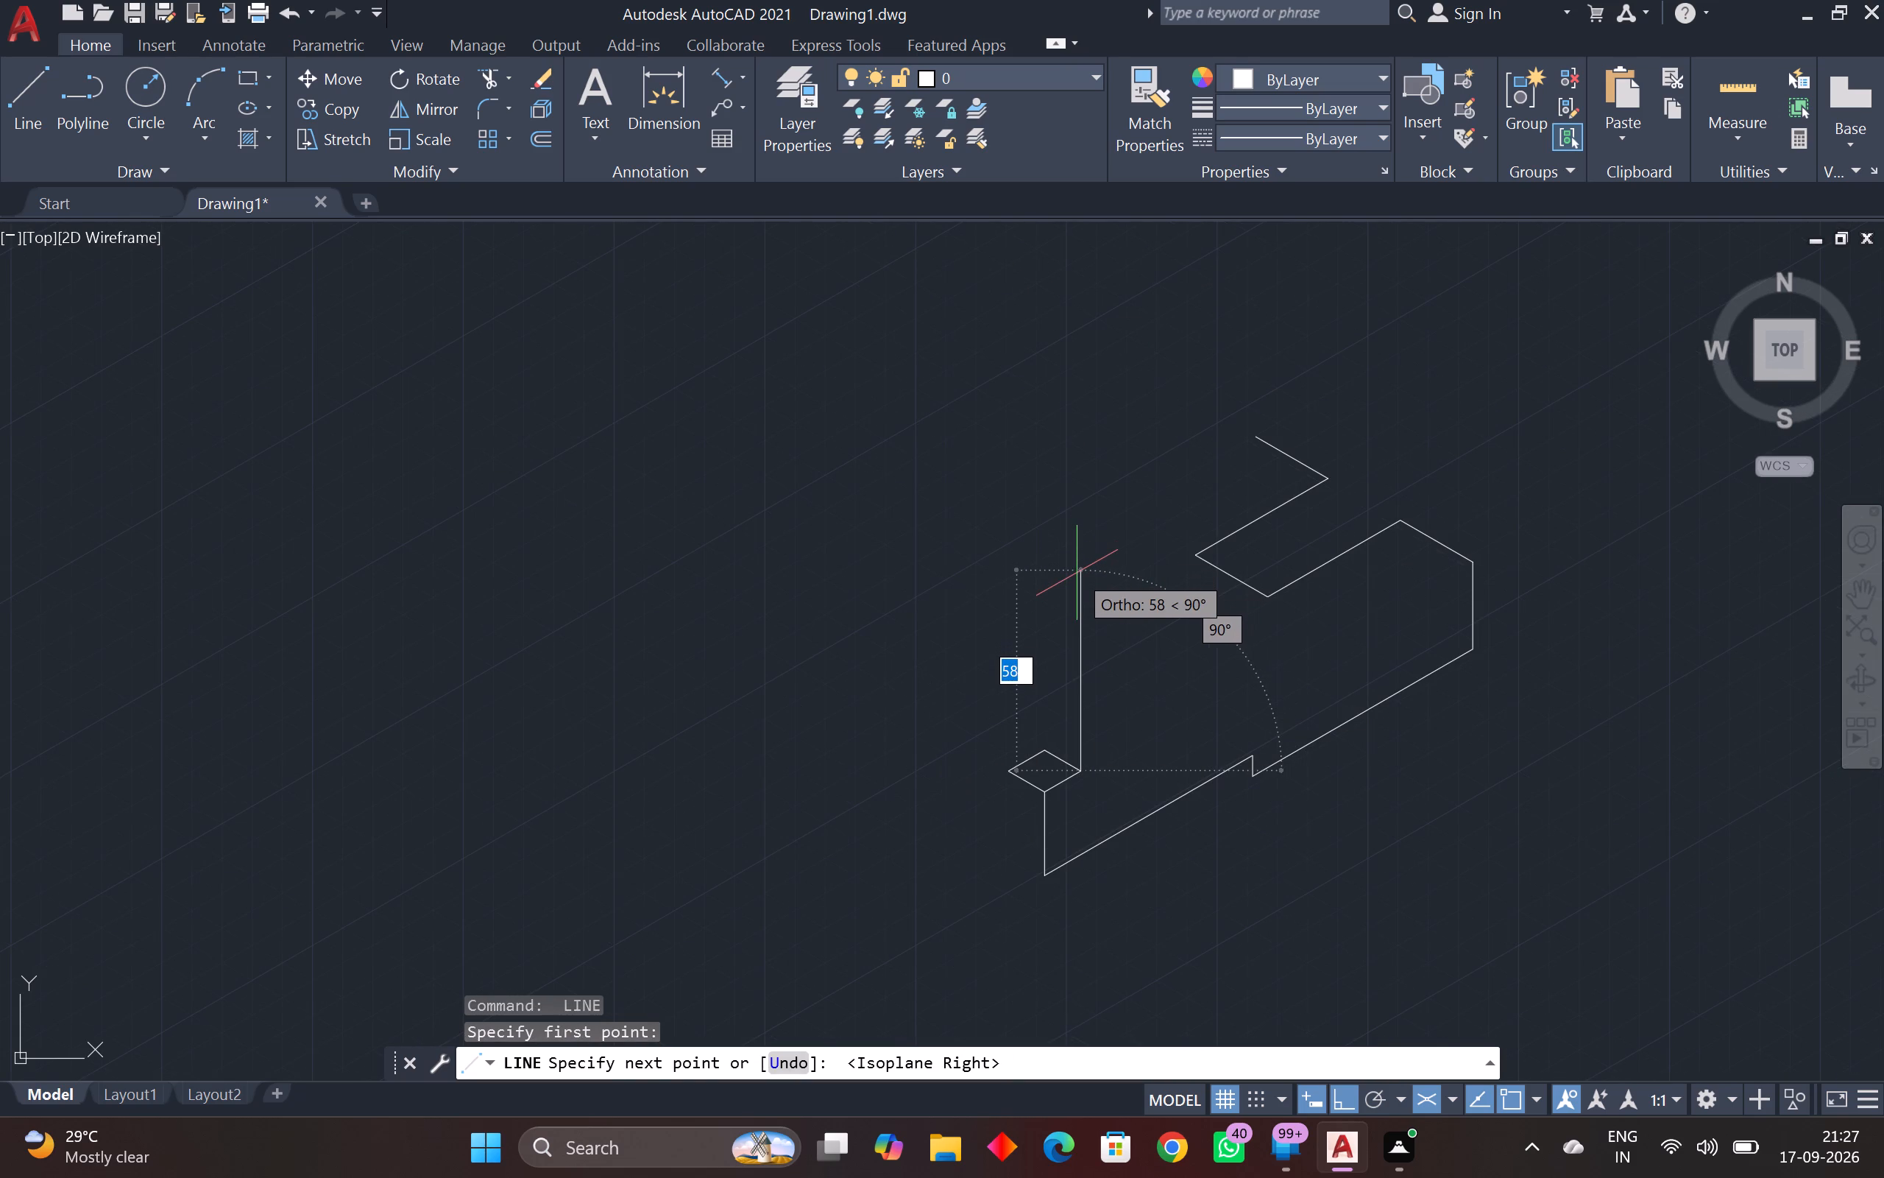
text(36)
key(Return)
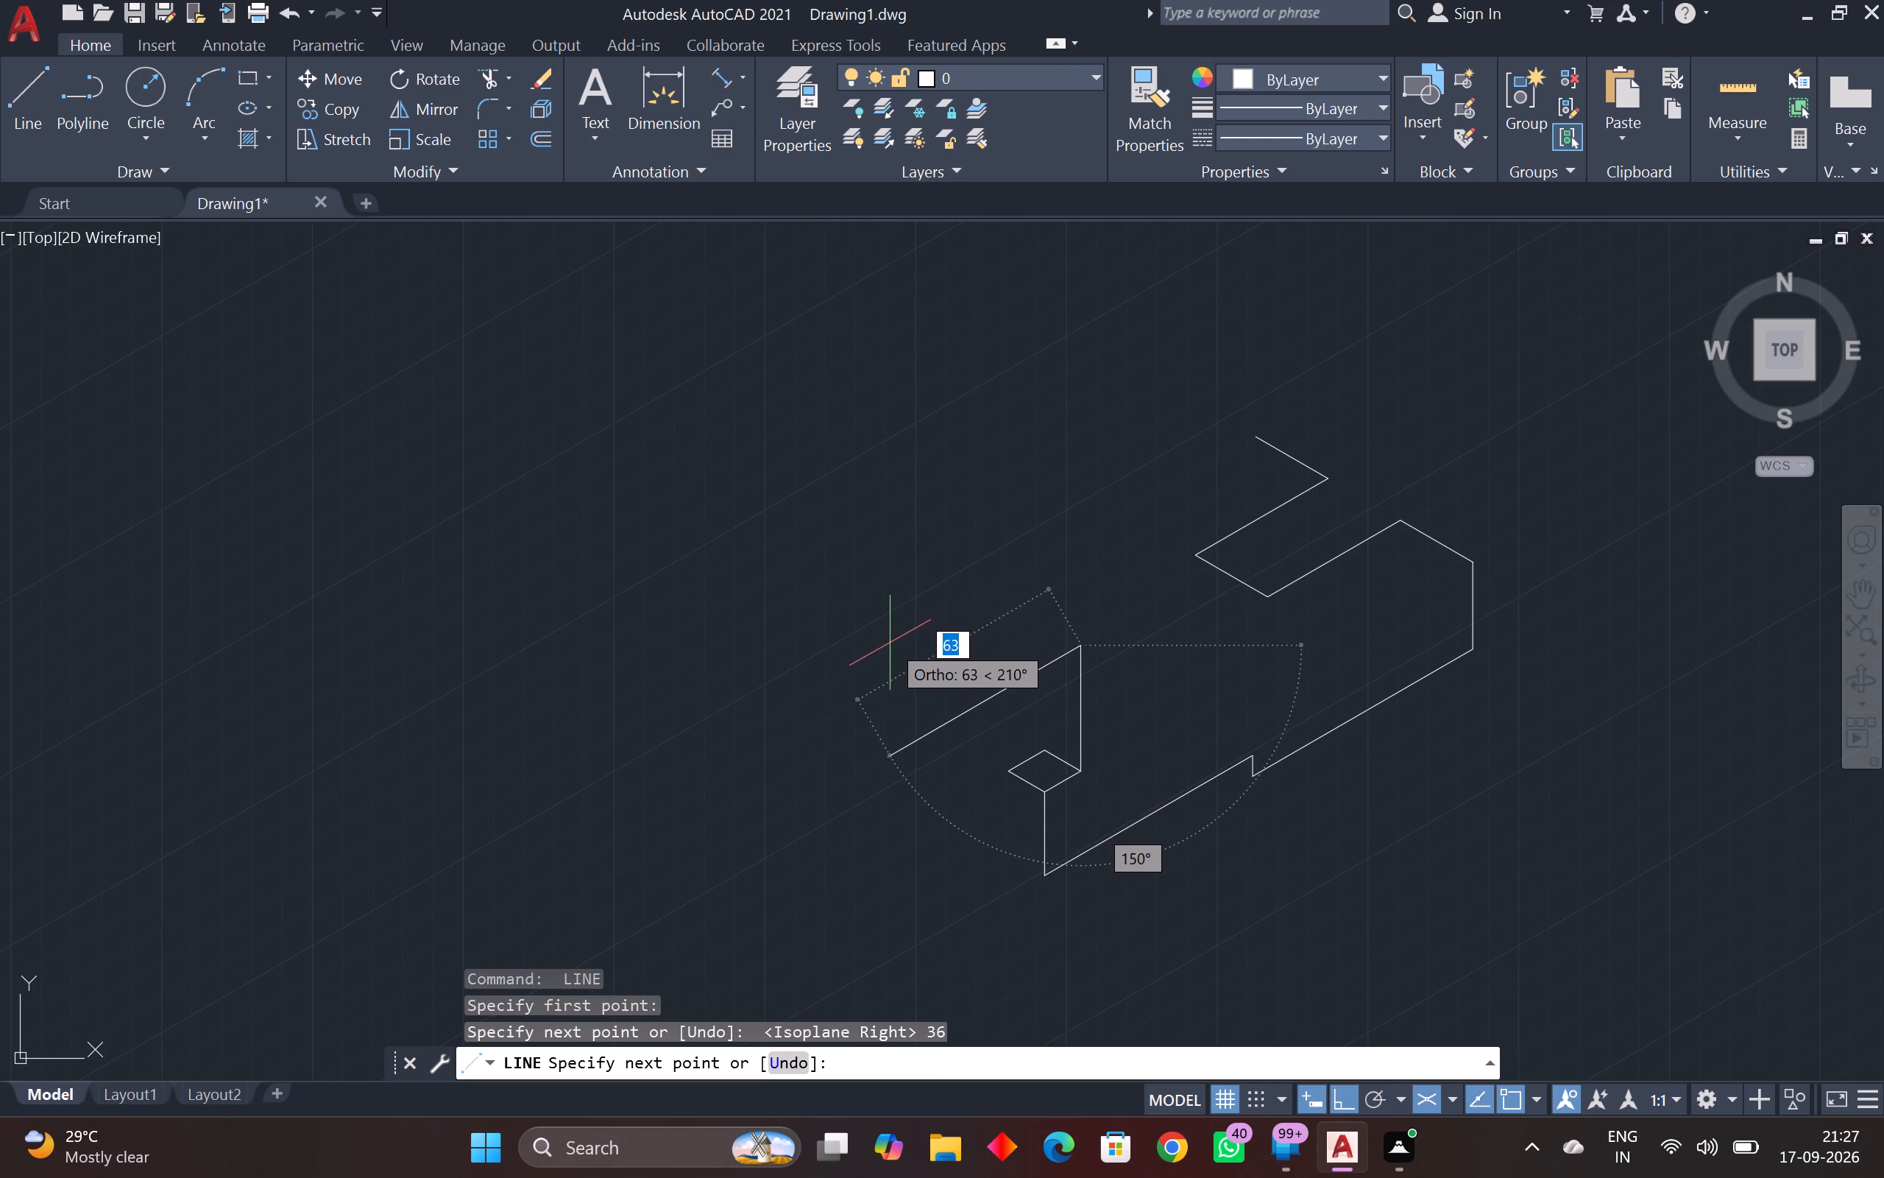
From the top of the 36-unit vertical, draw a closed rhombus with 12-unit sides at 210°, 150° and 30°, then end the chain.
text(12)
key(Return)
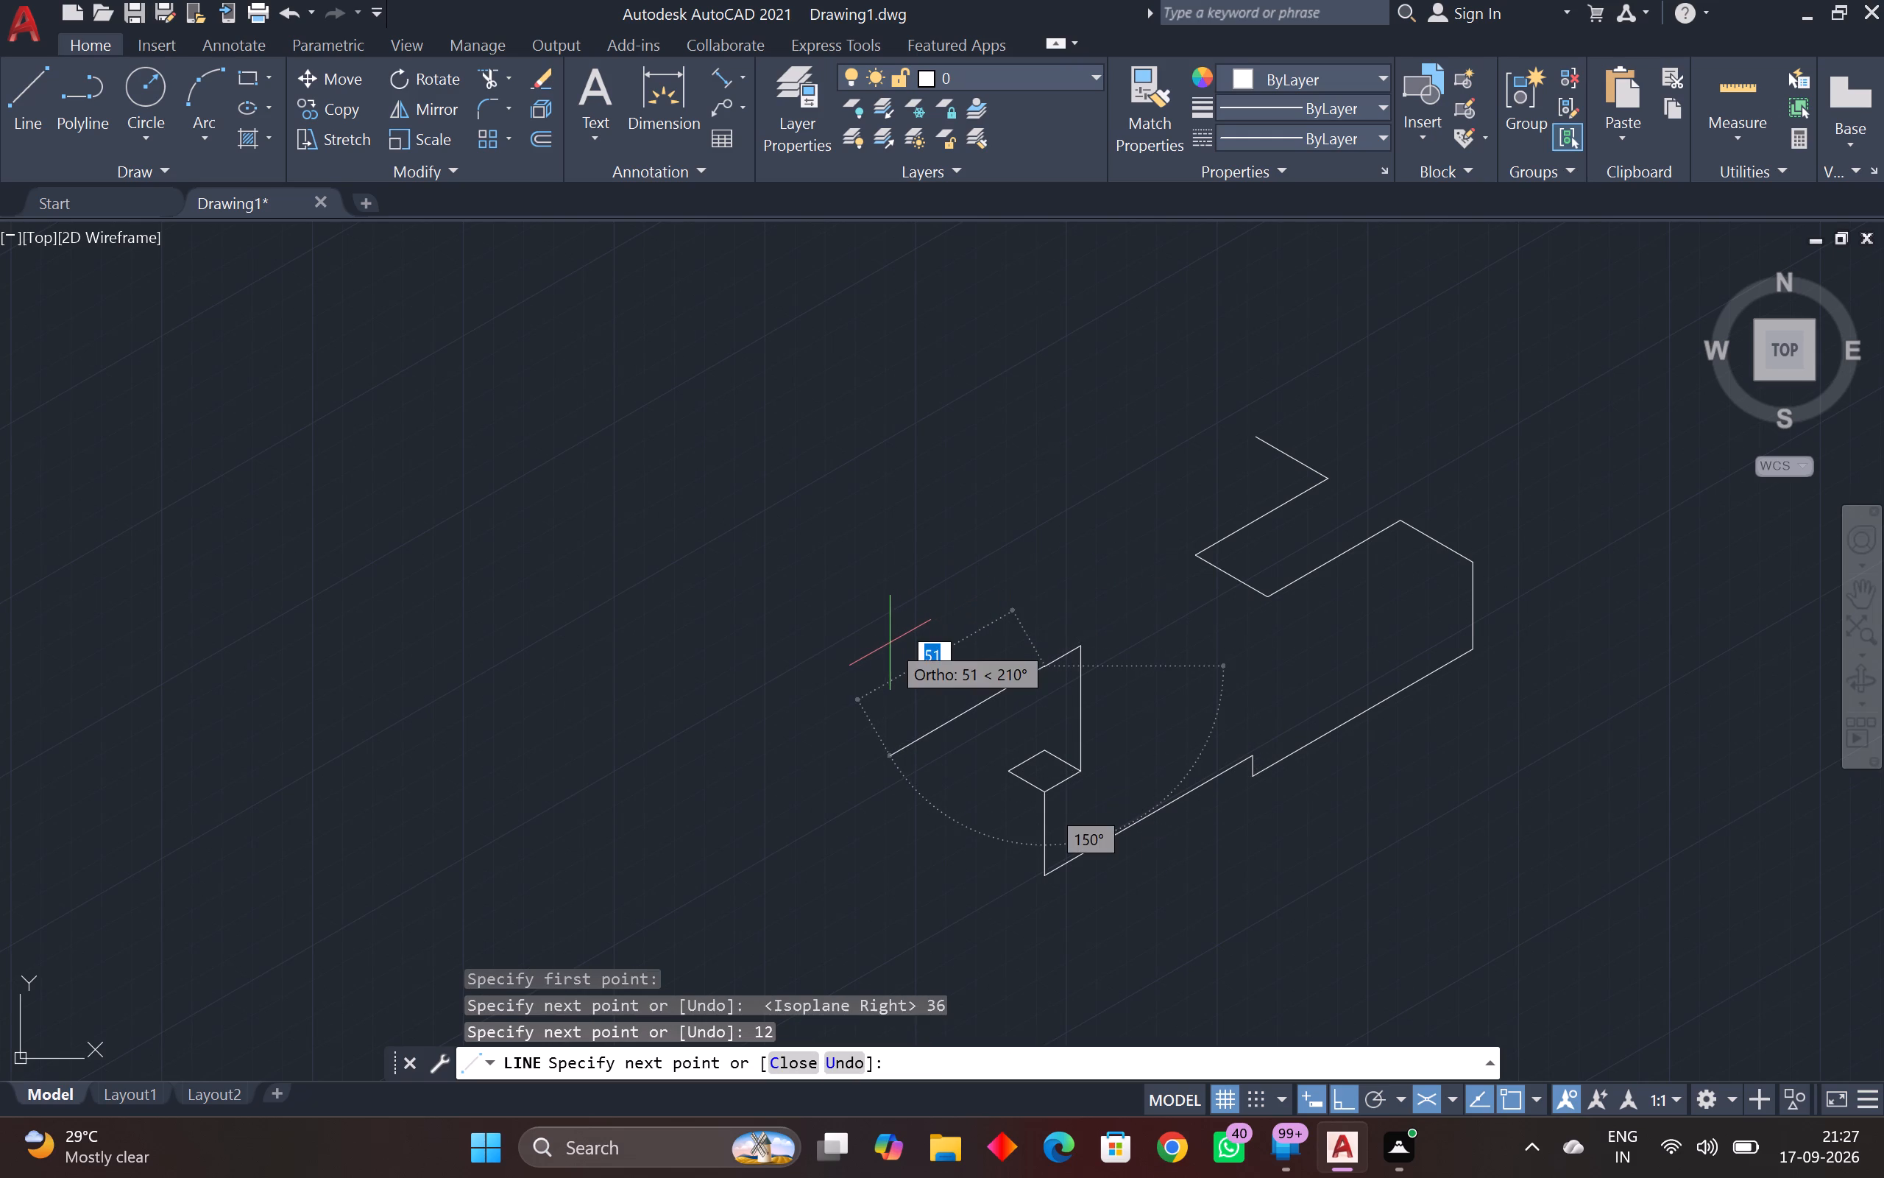
key(F5)
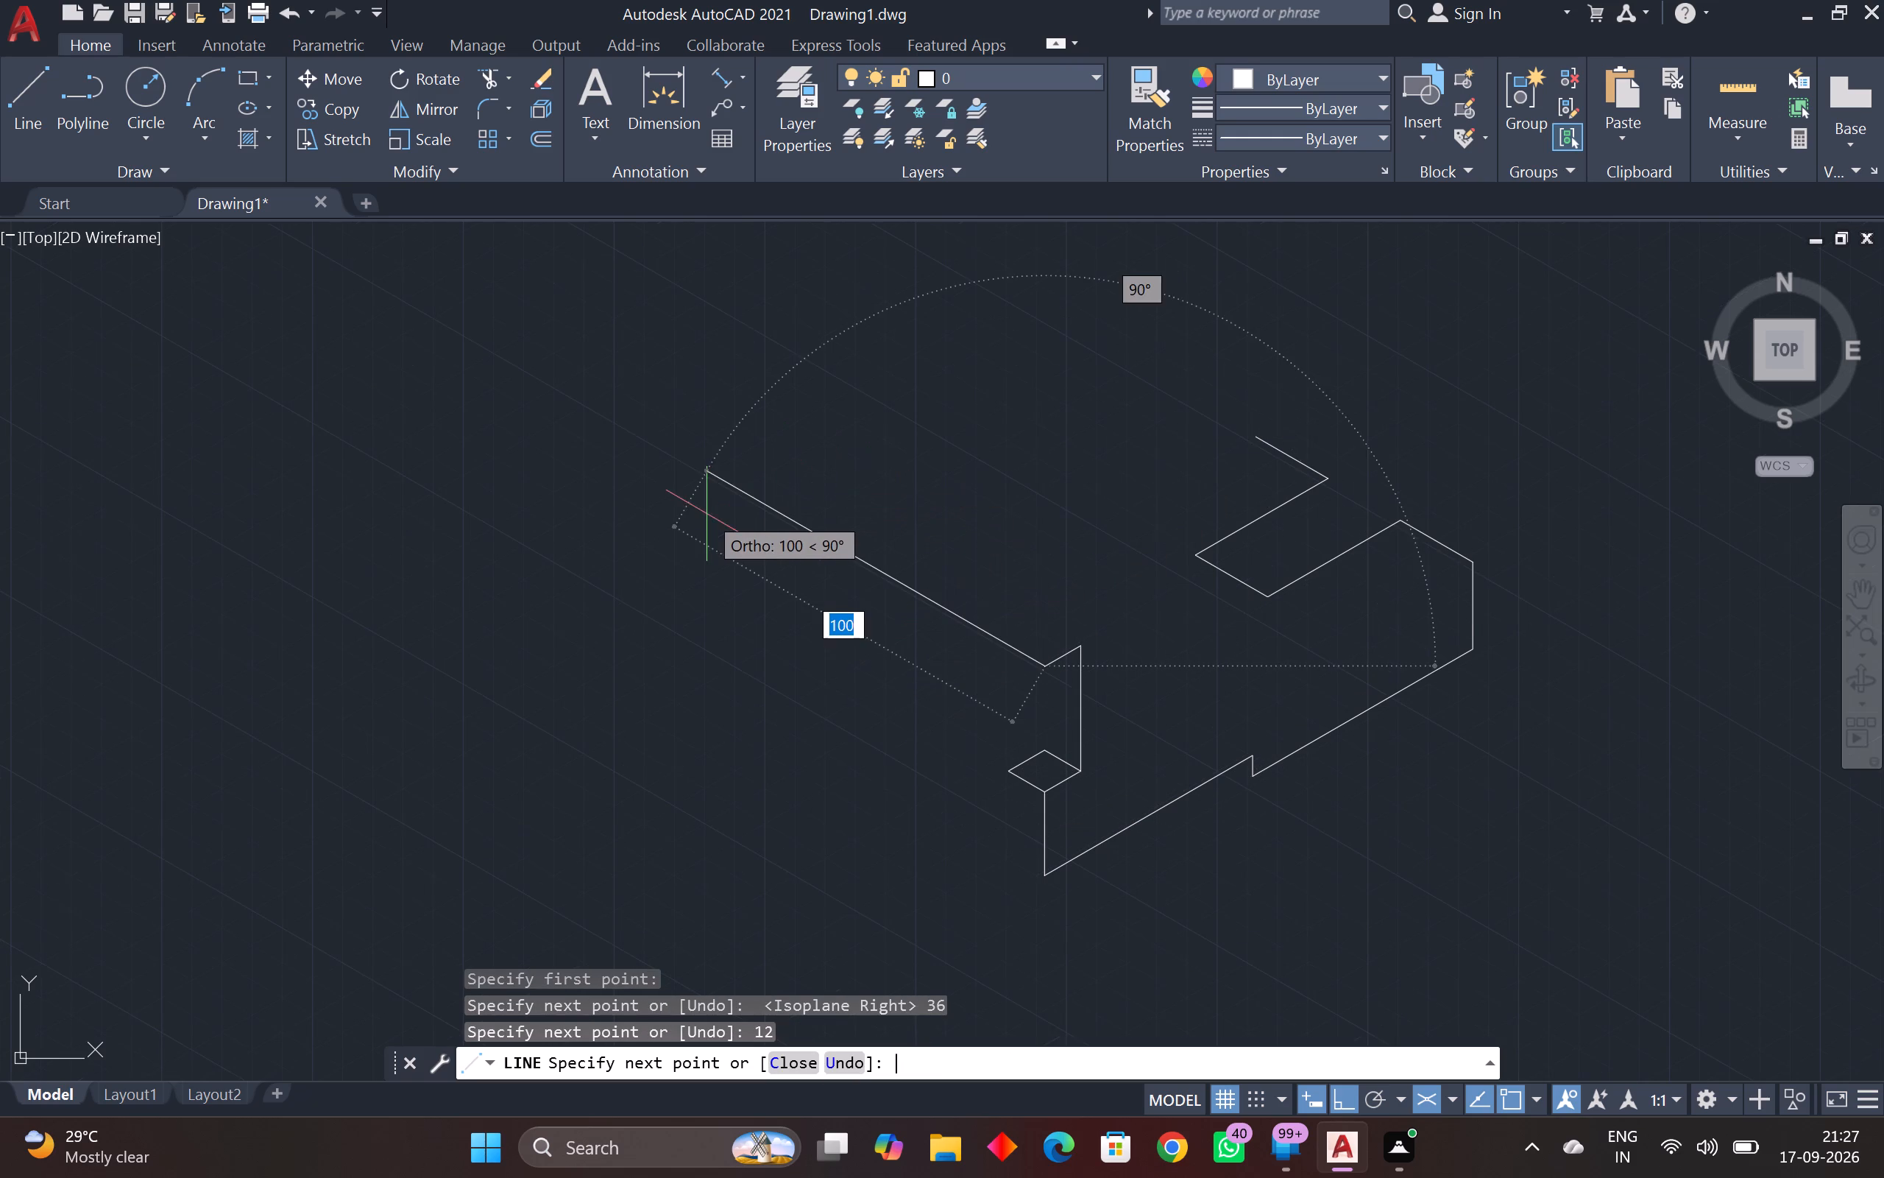
text(12)
key(Return)
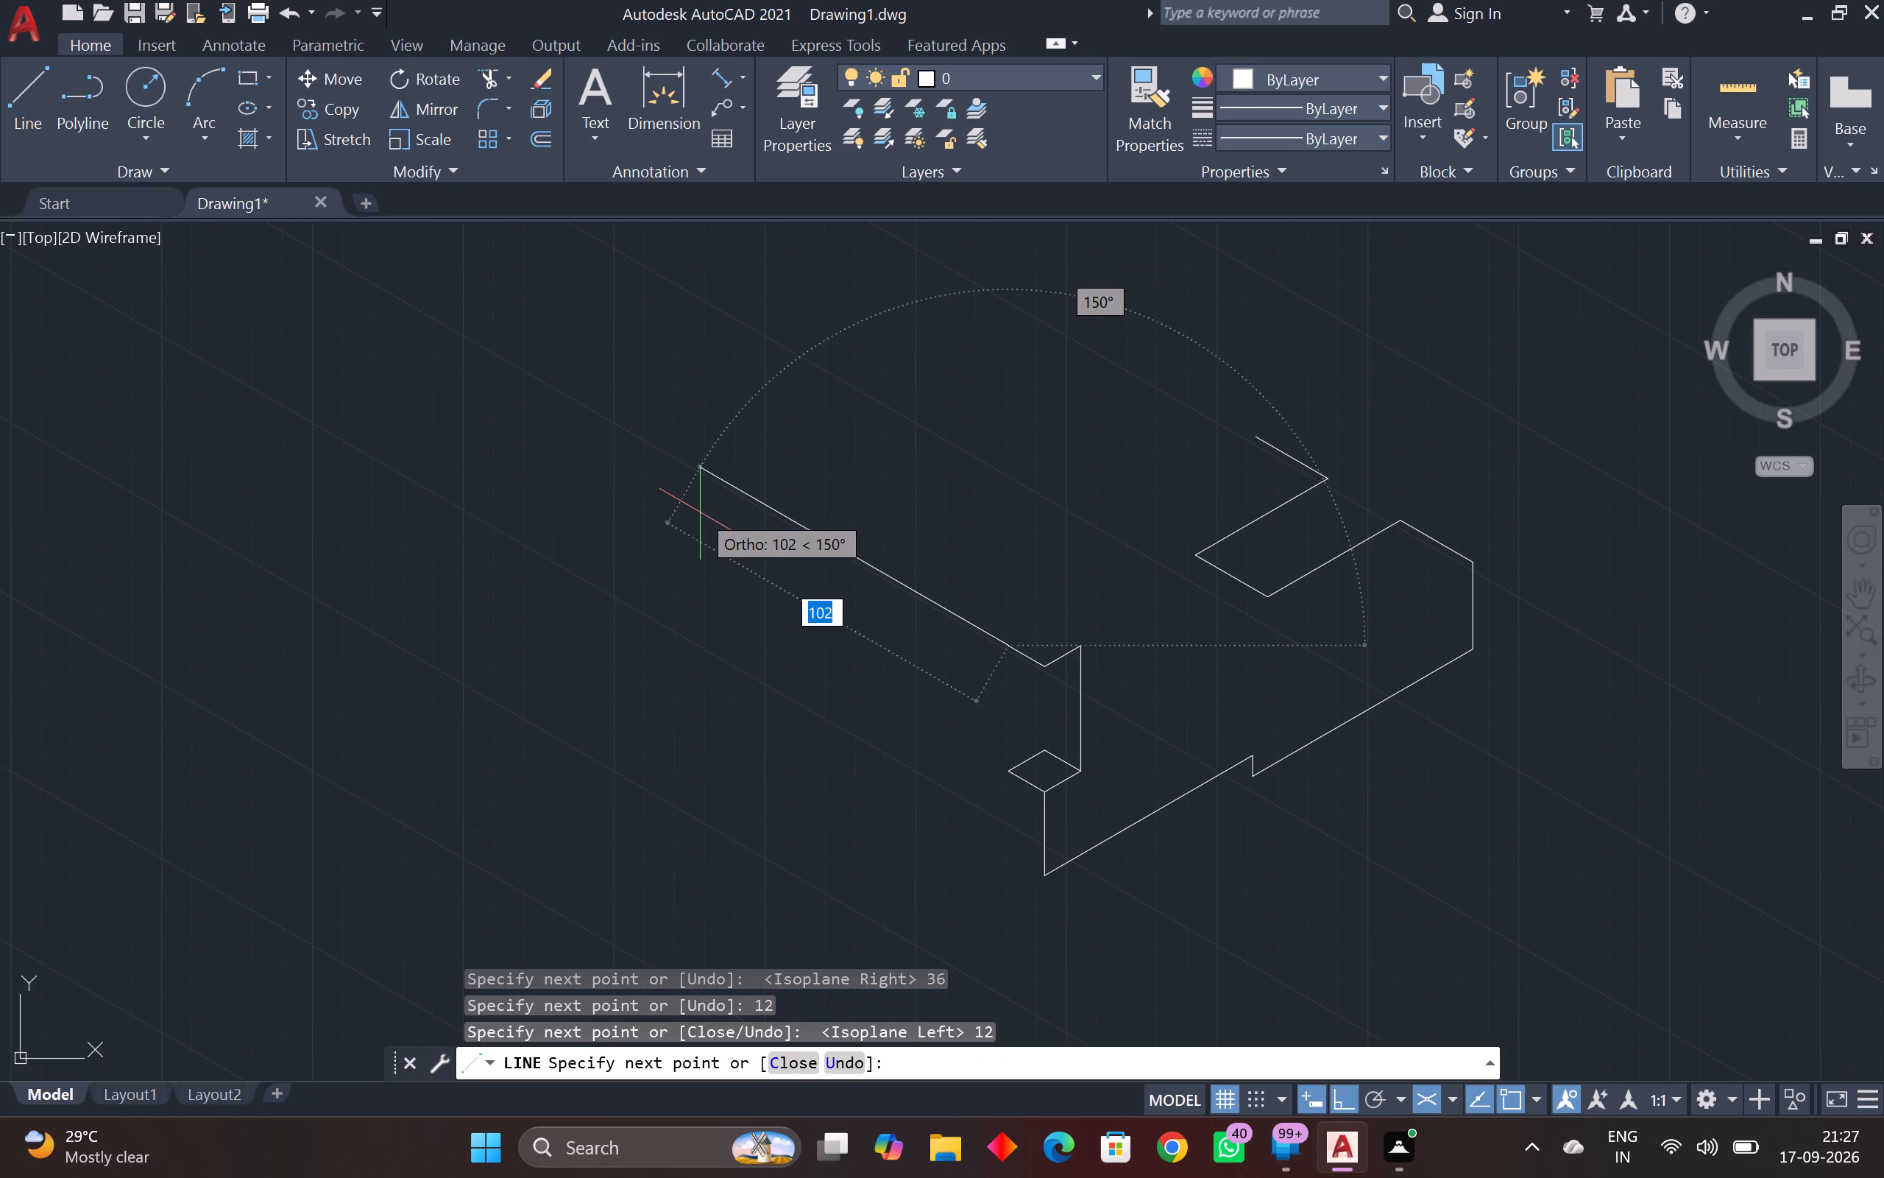
key(F5)
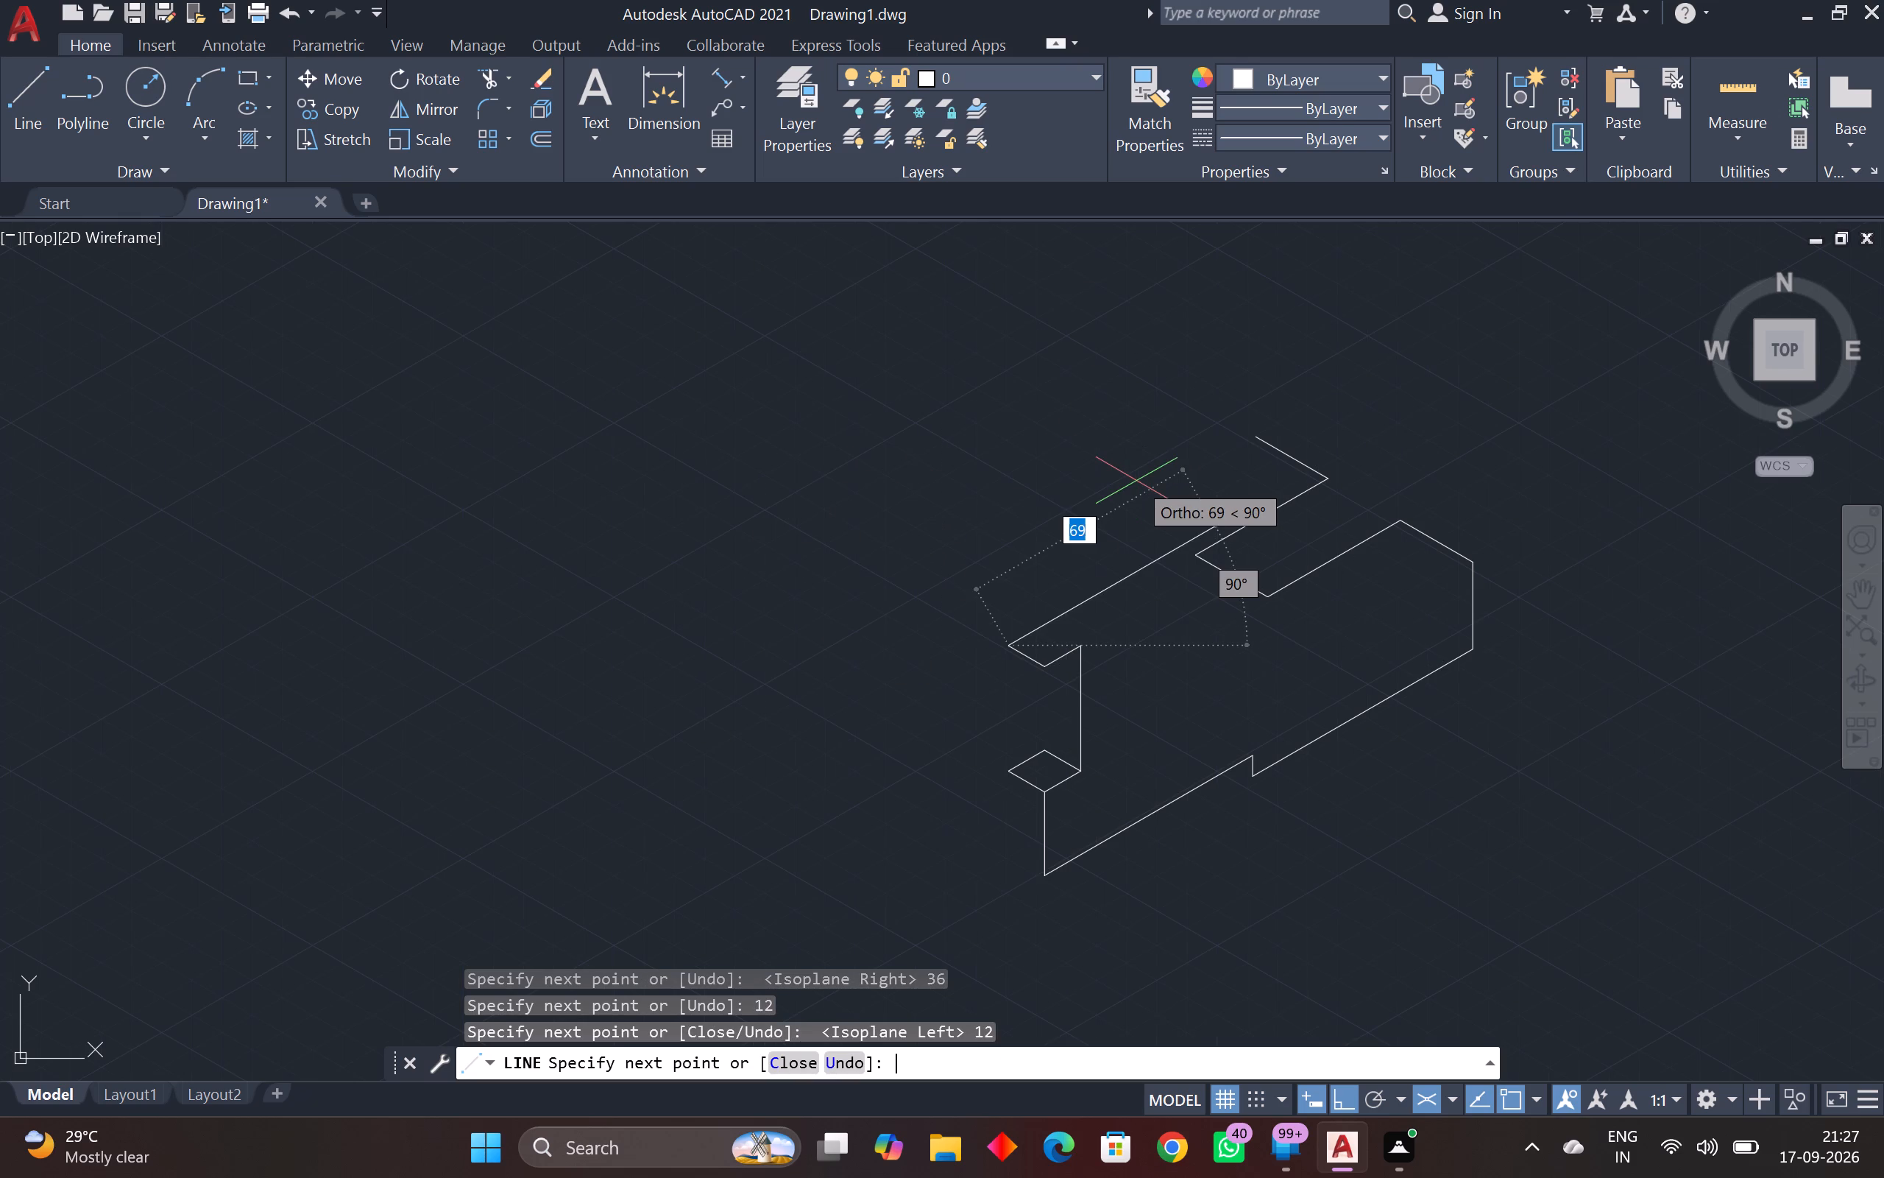
text(12)
key(Return)
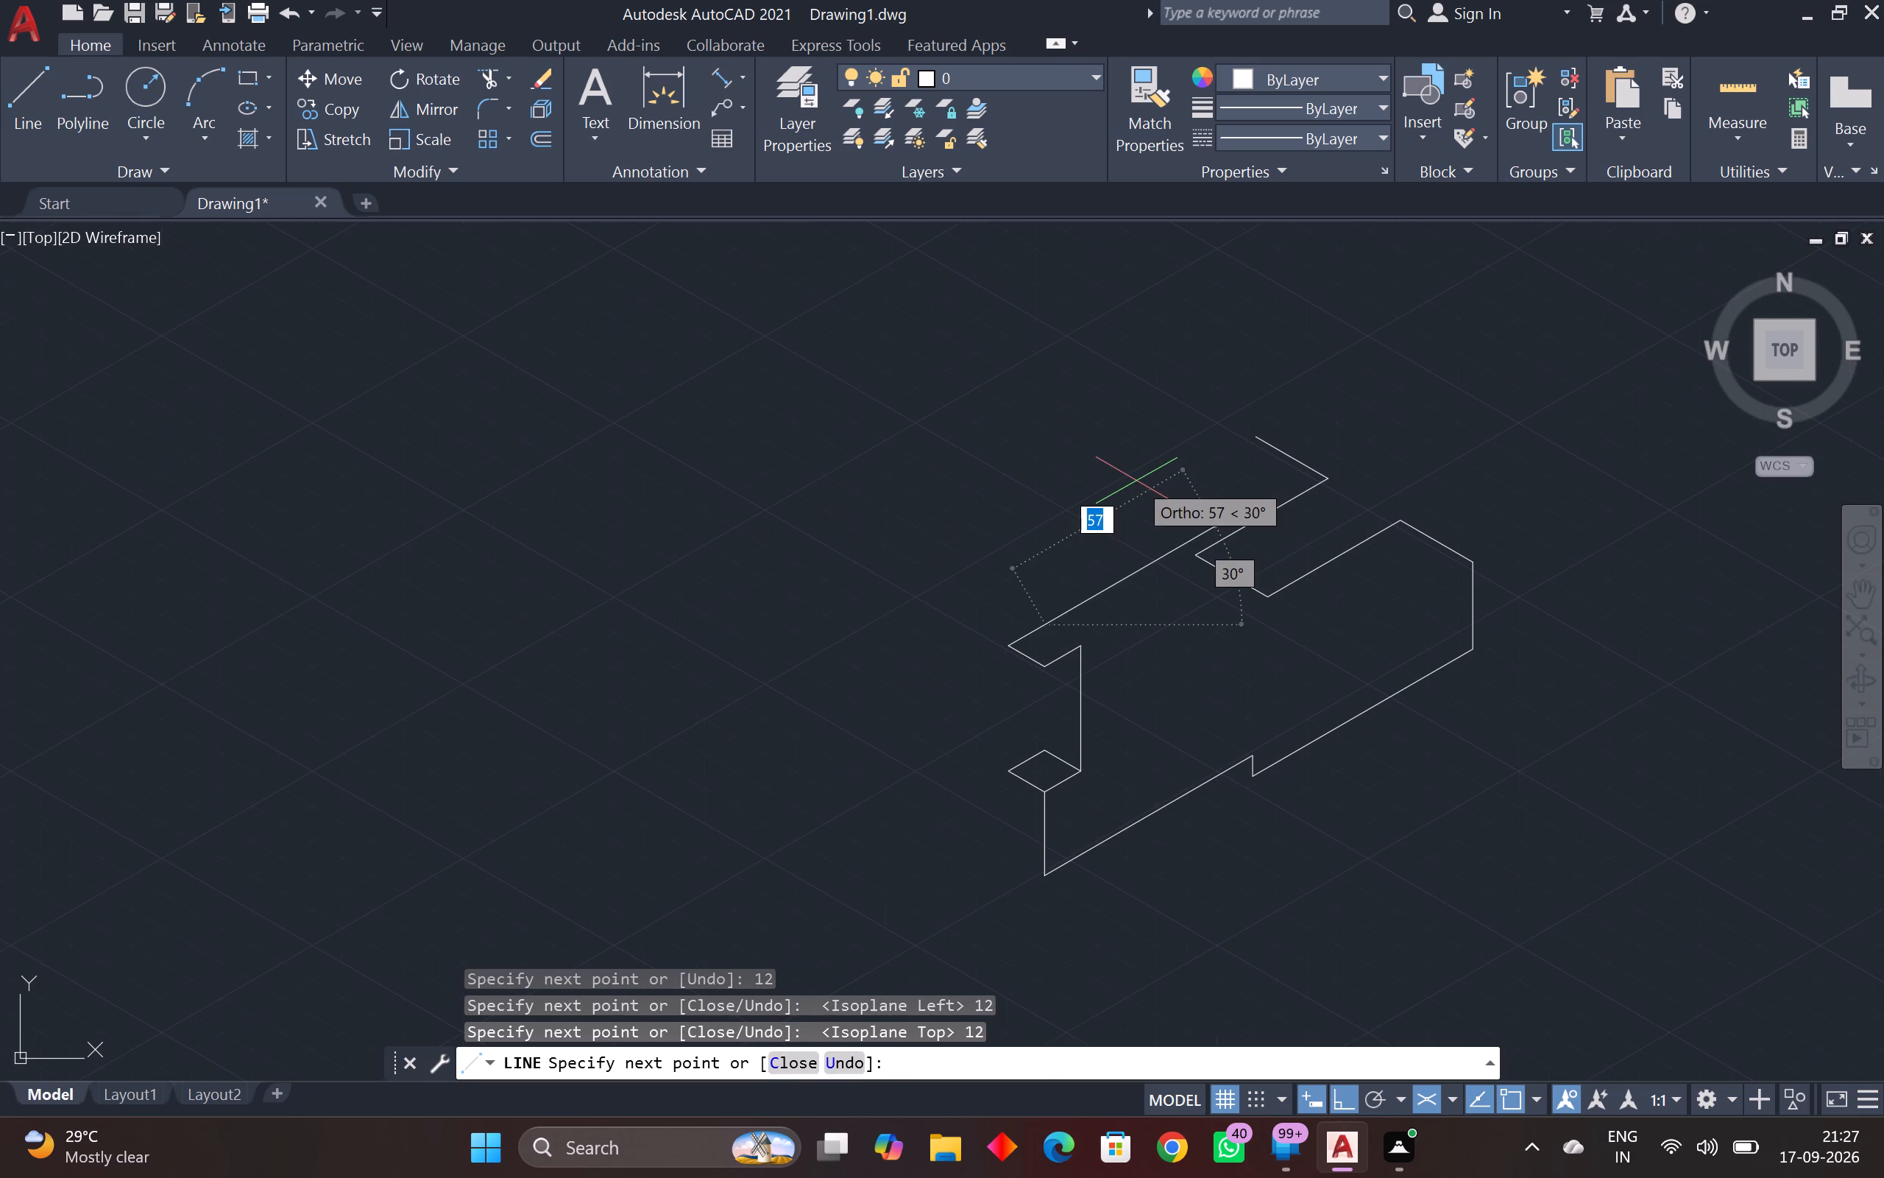
click(1086, 646)
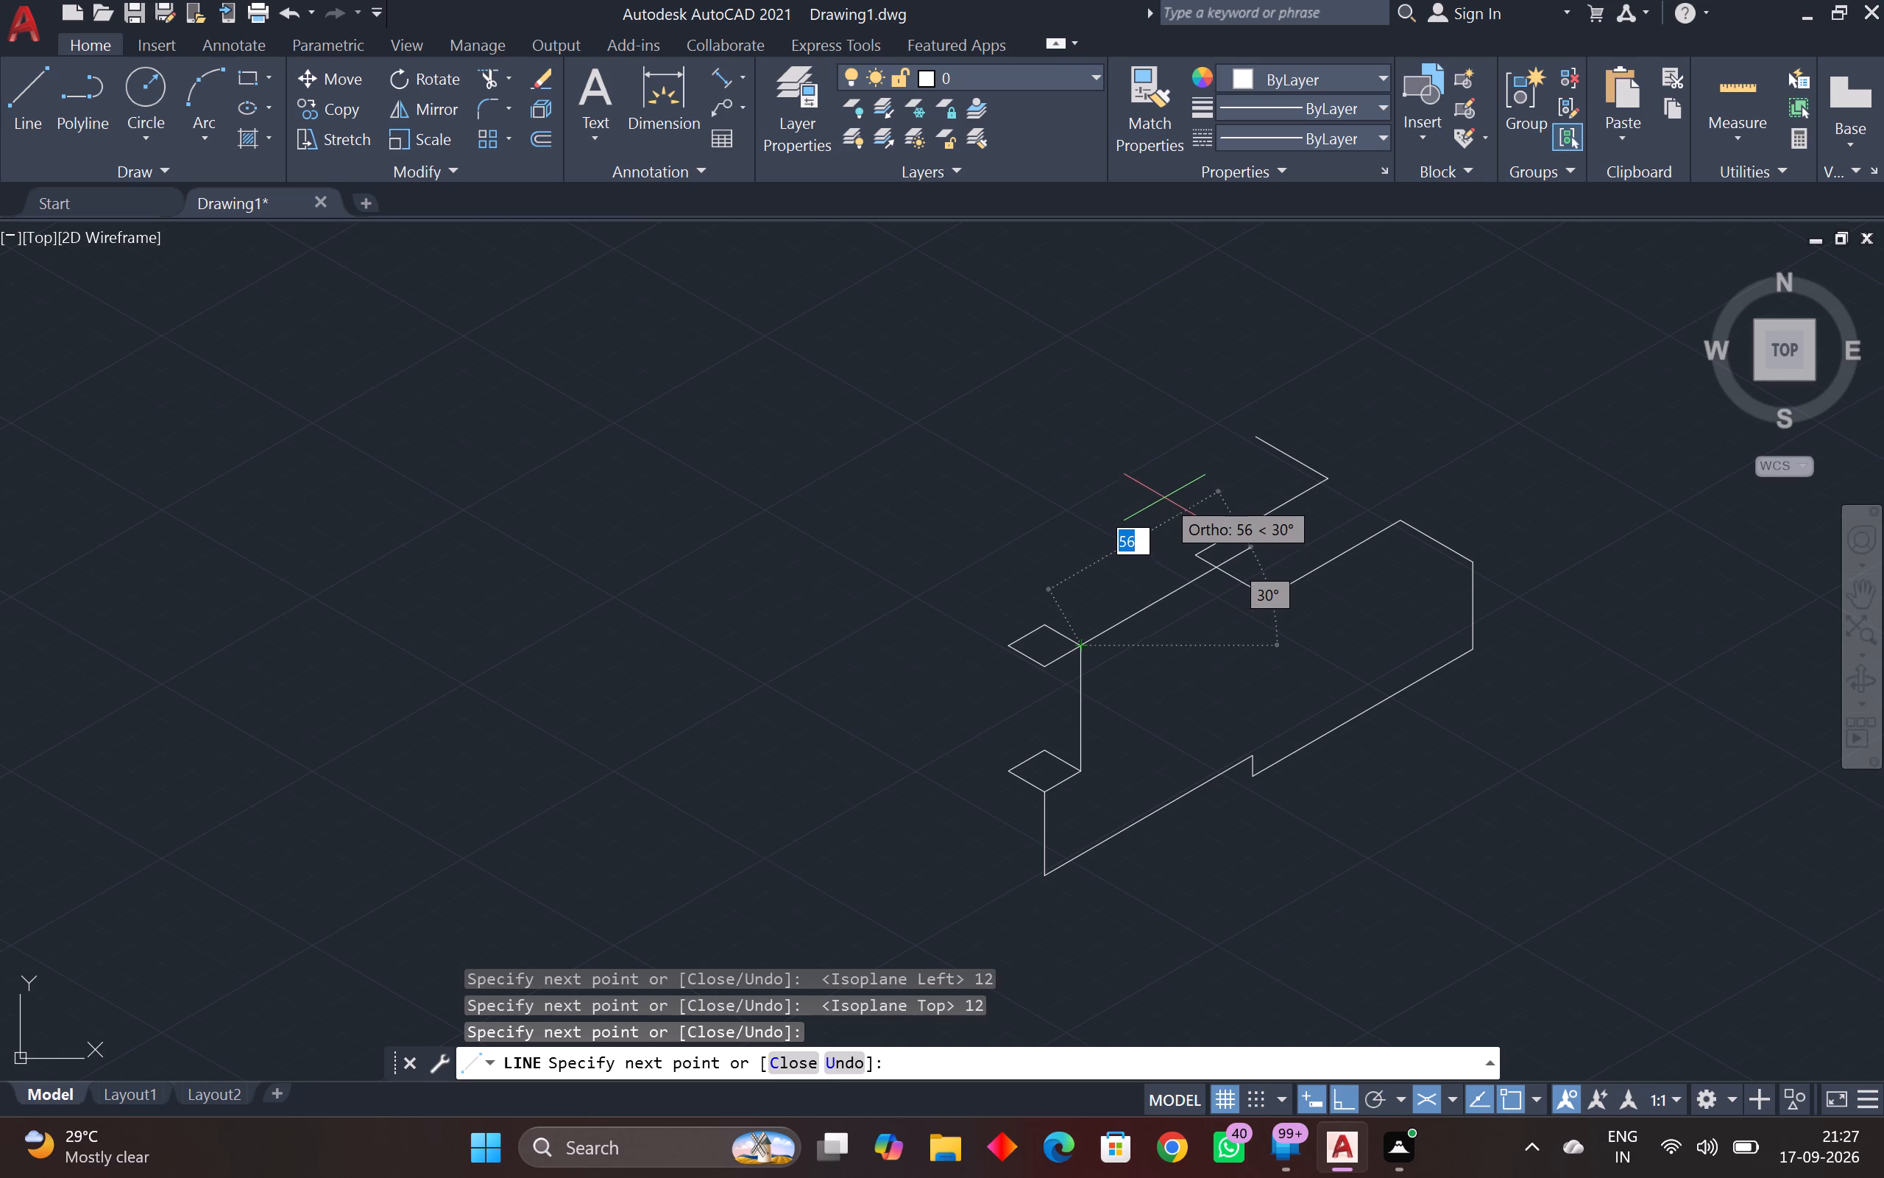
key(F5)
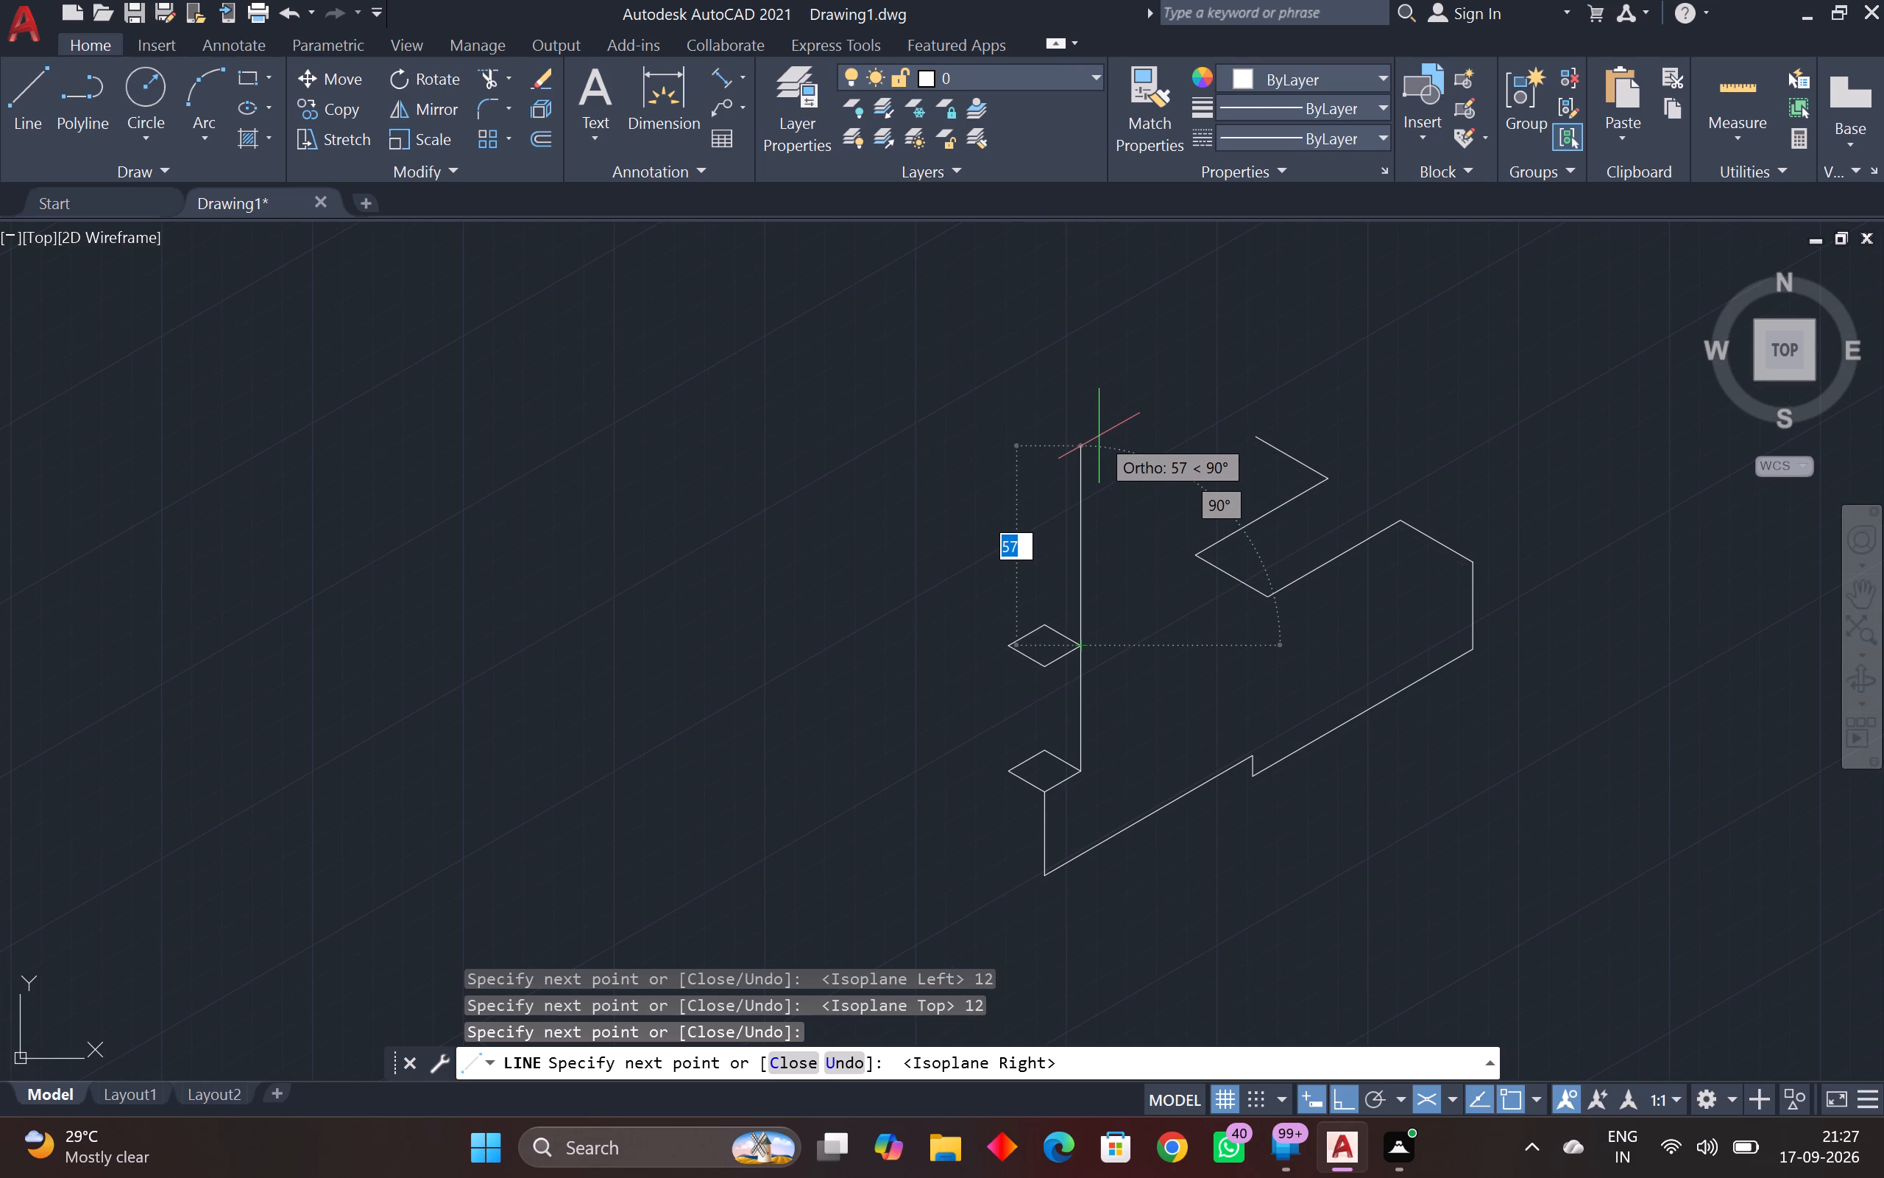
key(Escape)
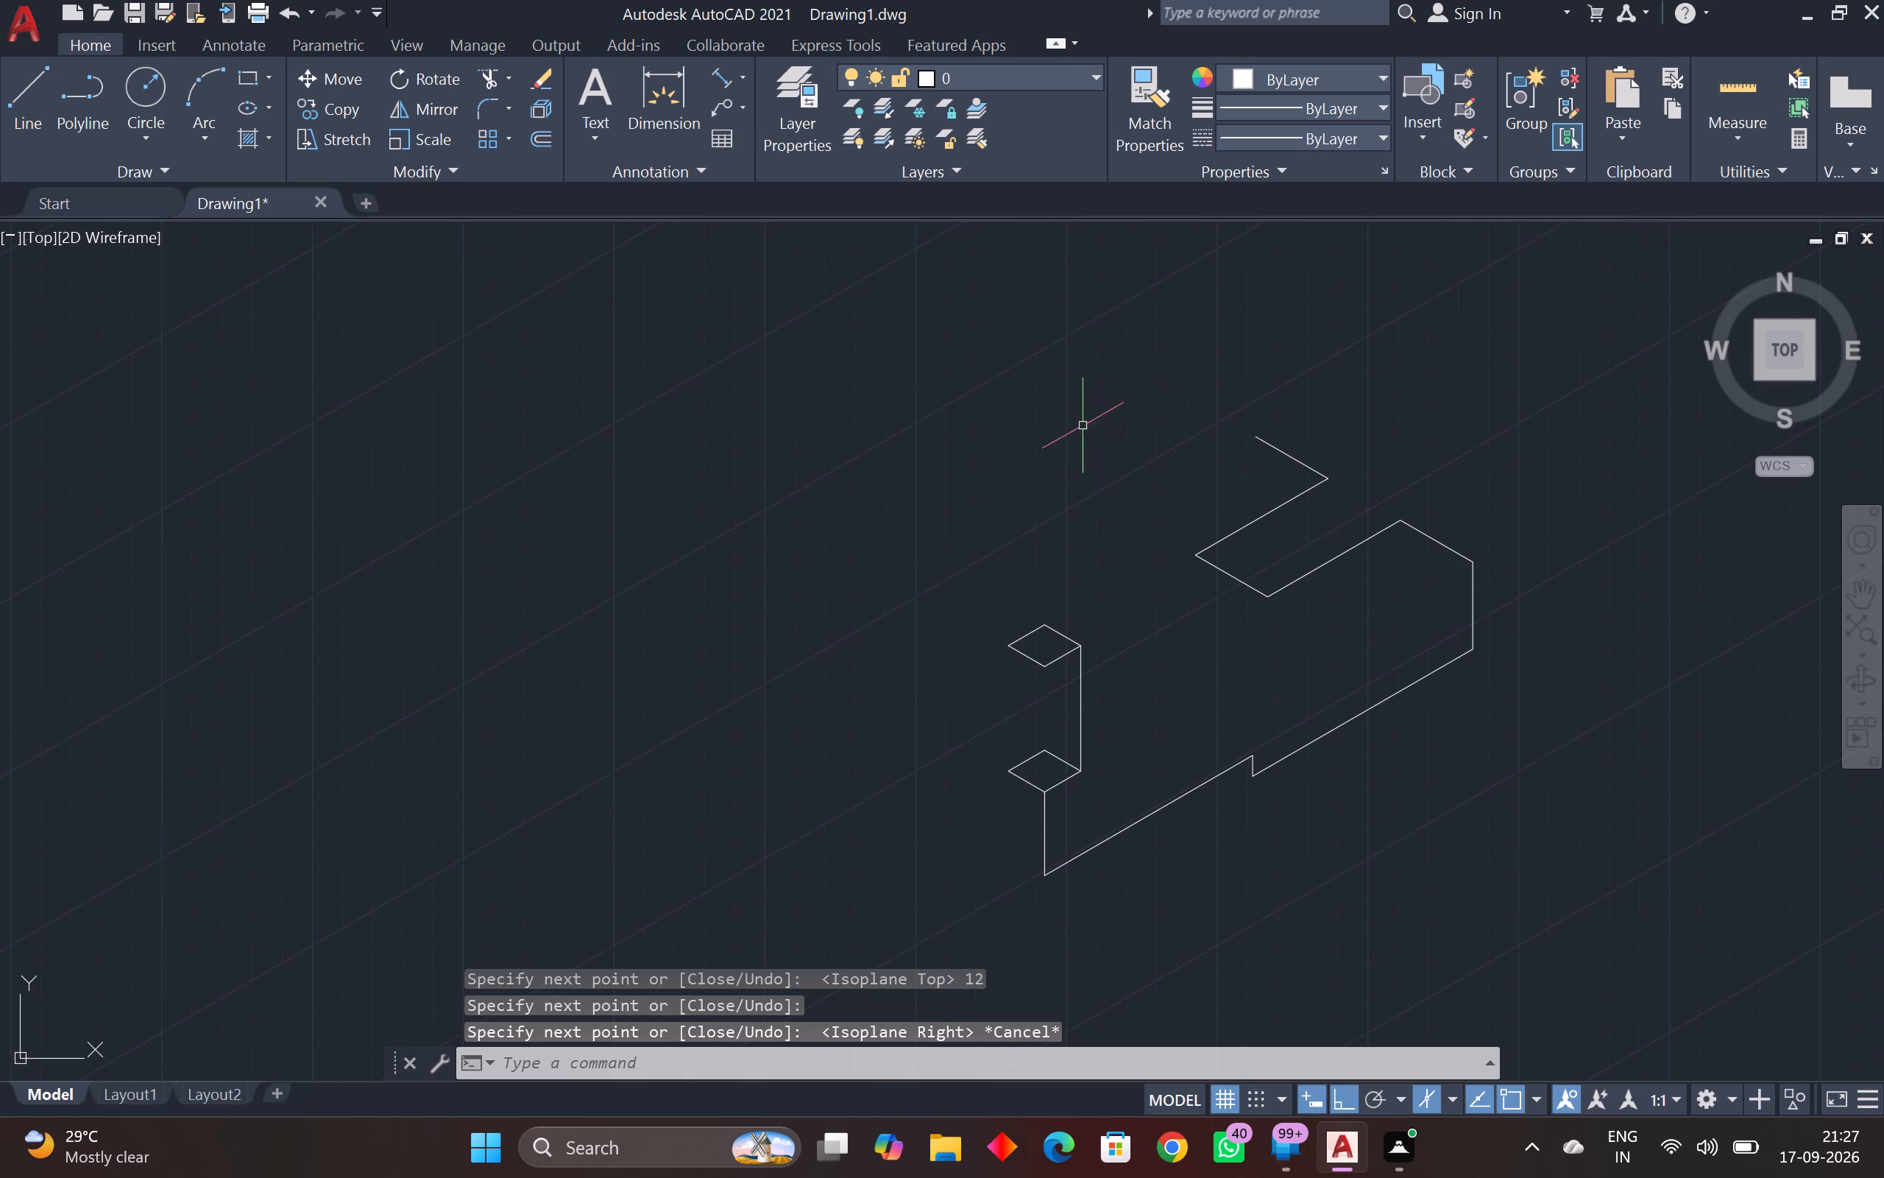
Trim away the two rear edges of the upper rhombus, leaving only its two front edges.
click(473, 74)
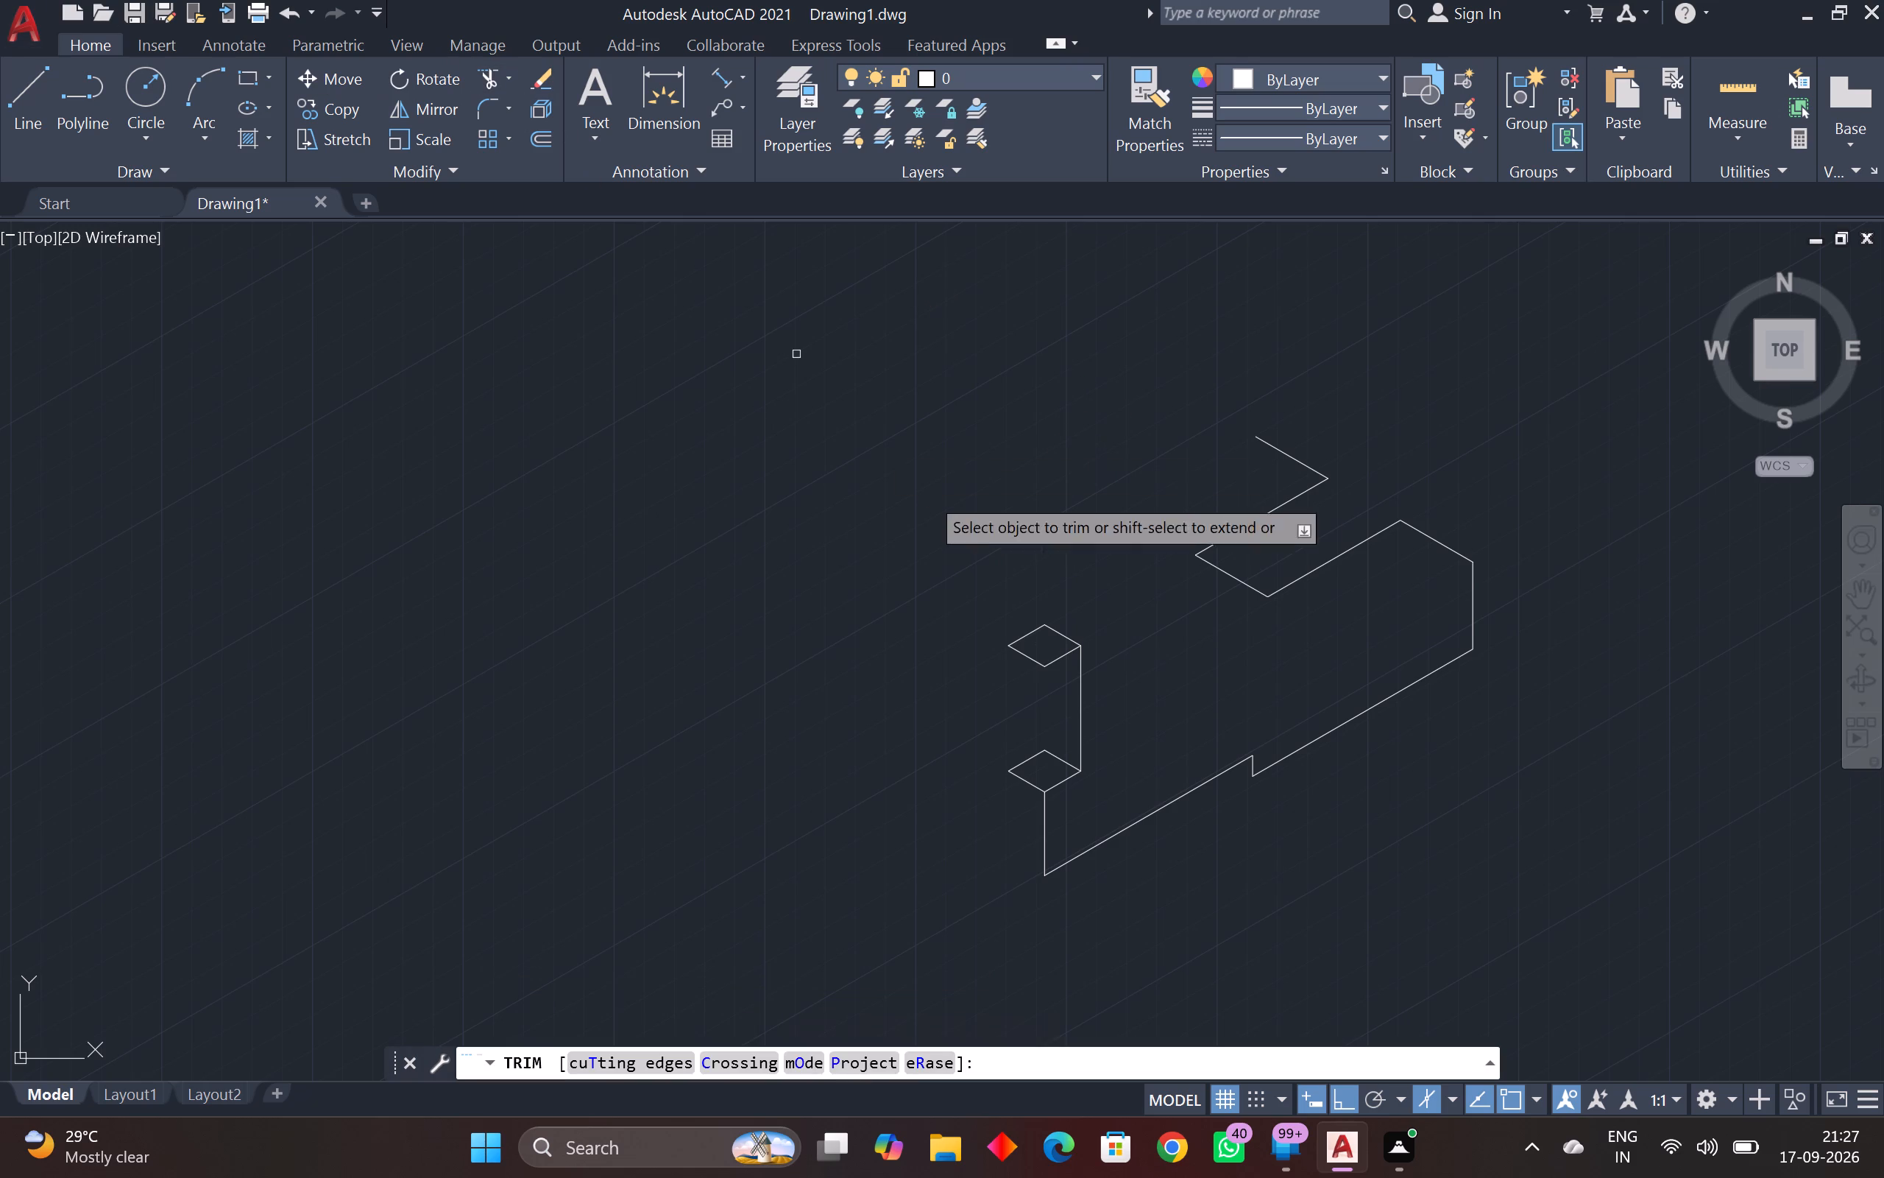
click(1033, 633)
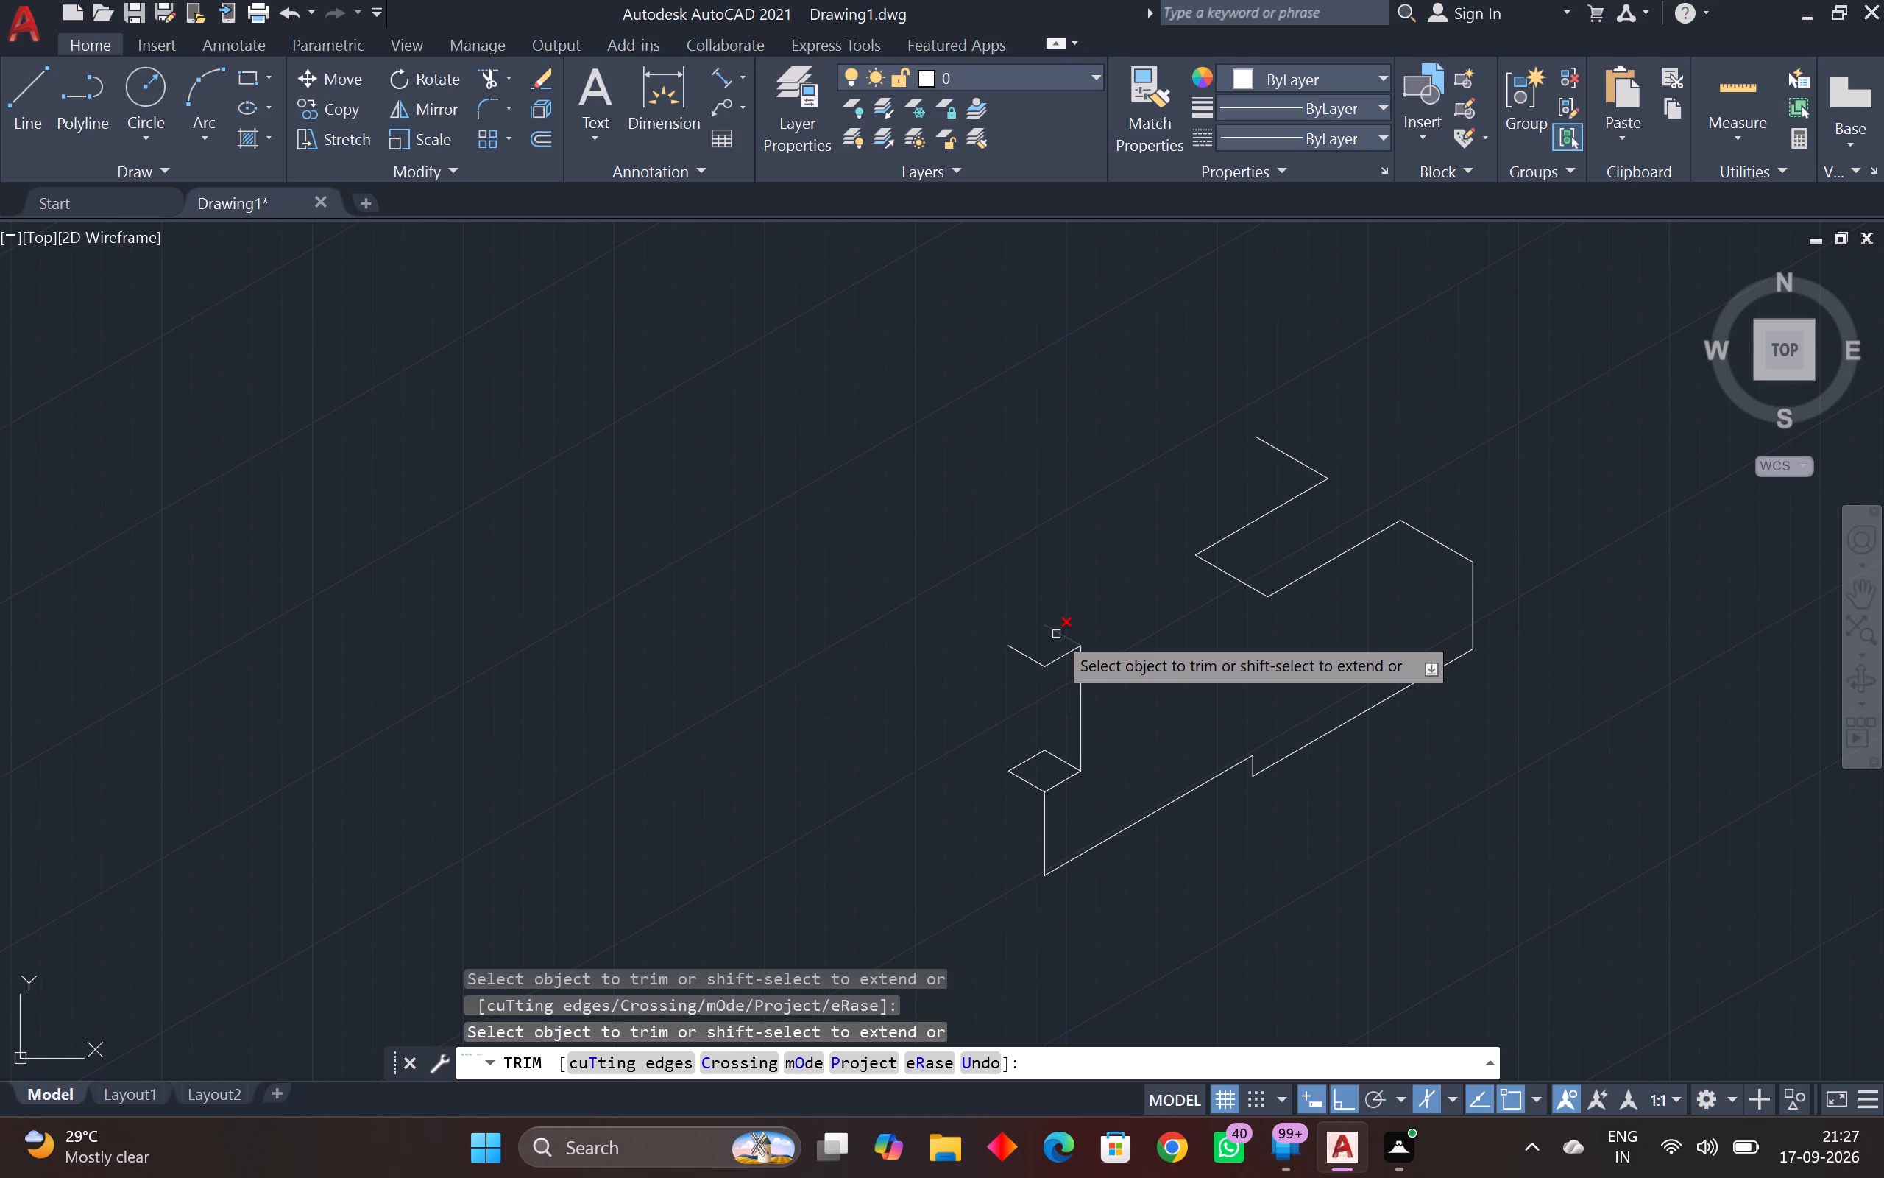
click(1066, 635)
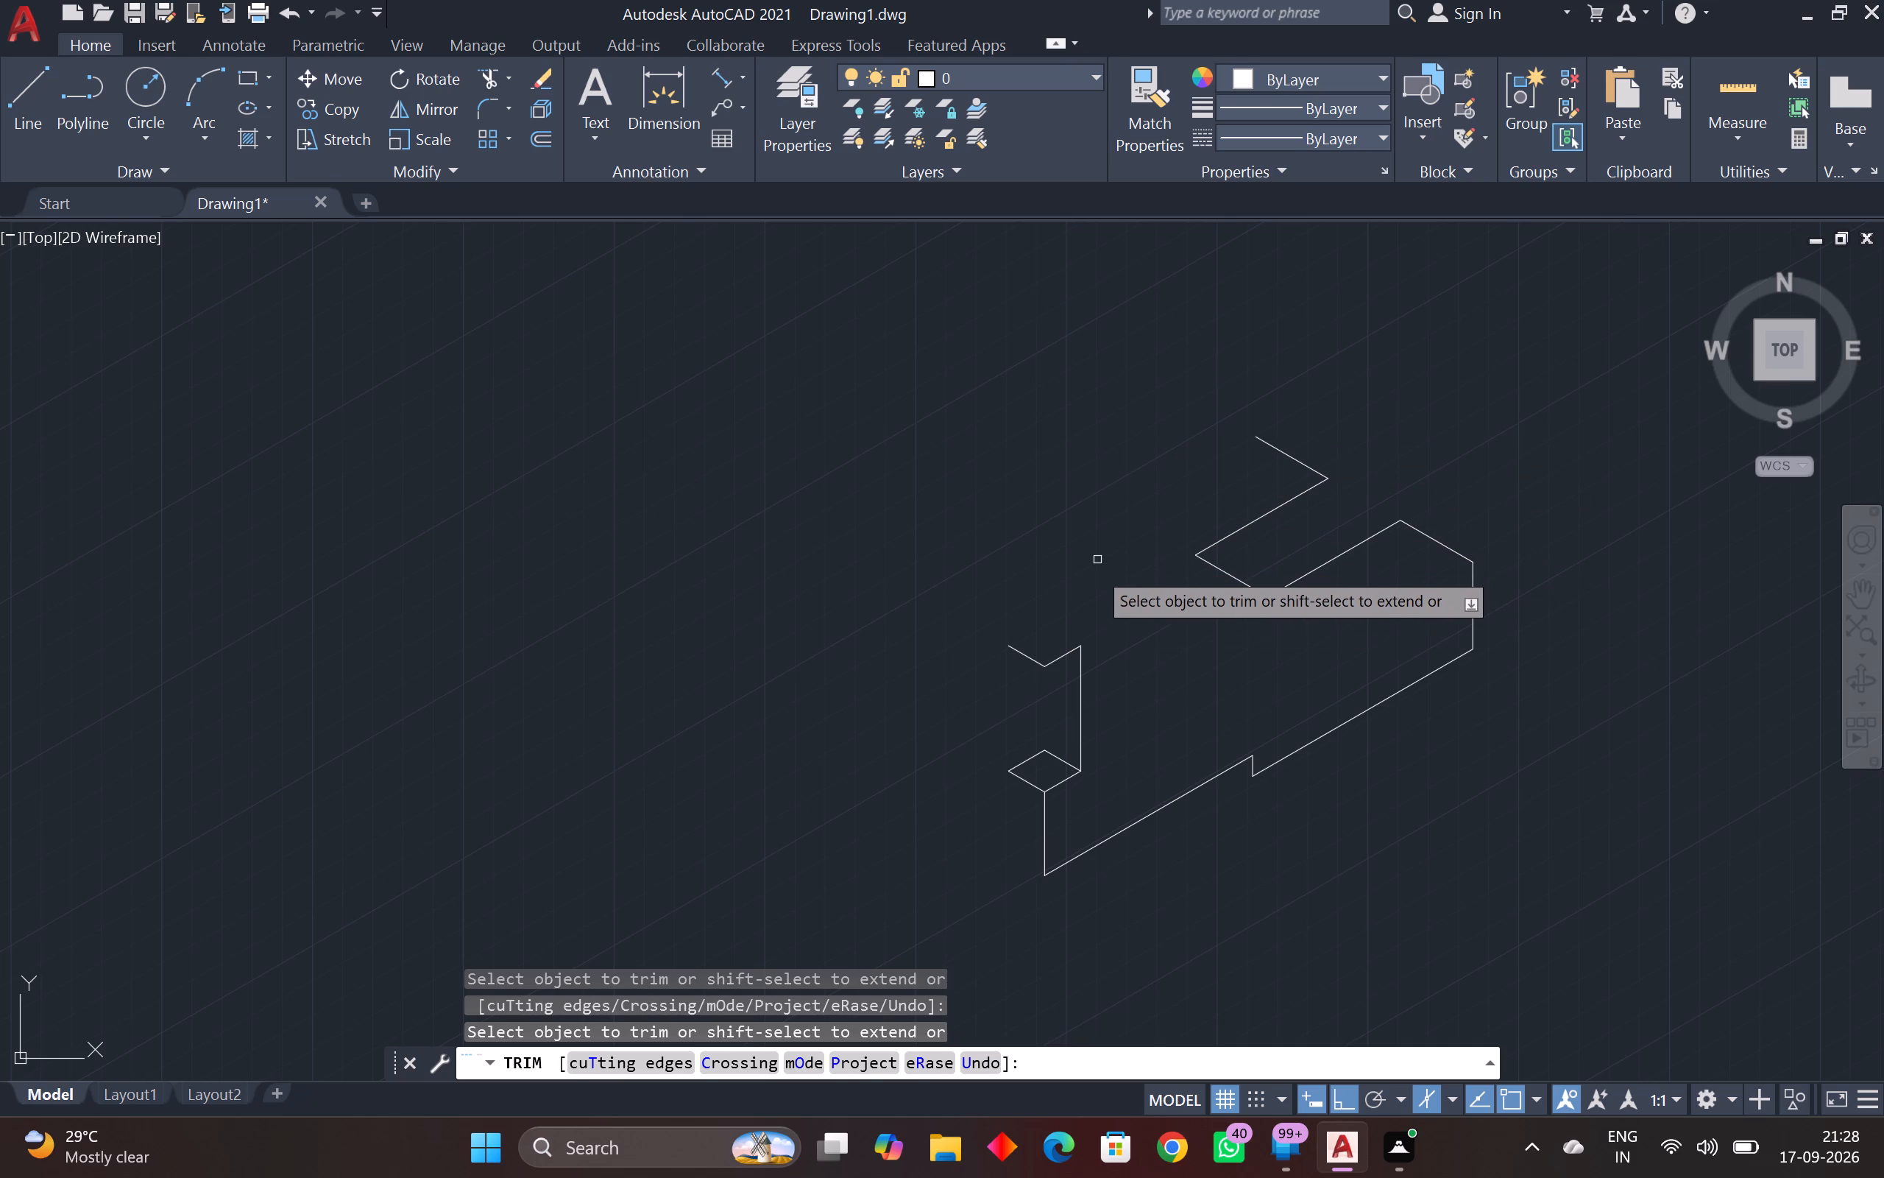
text(l)
key(space)
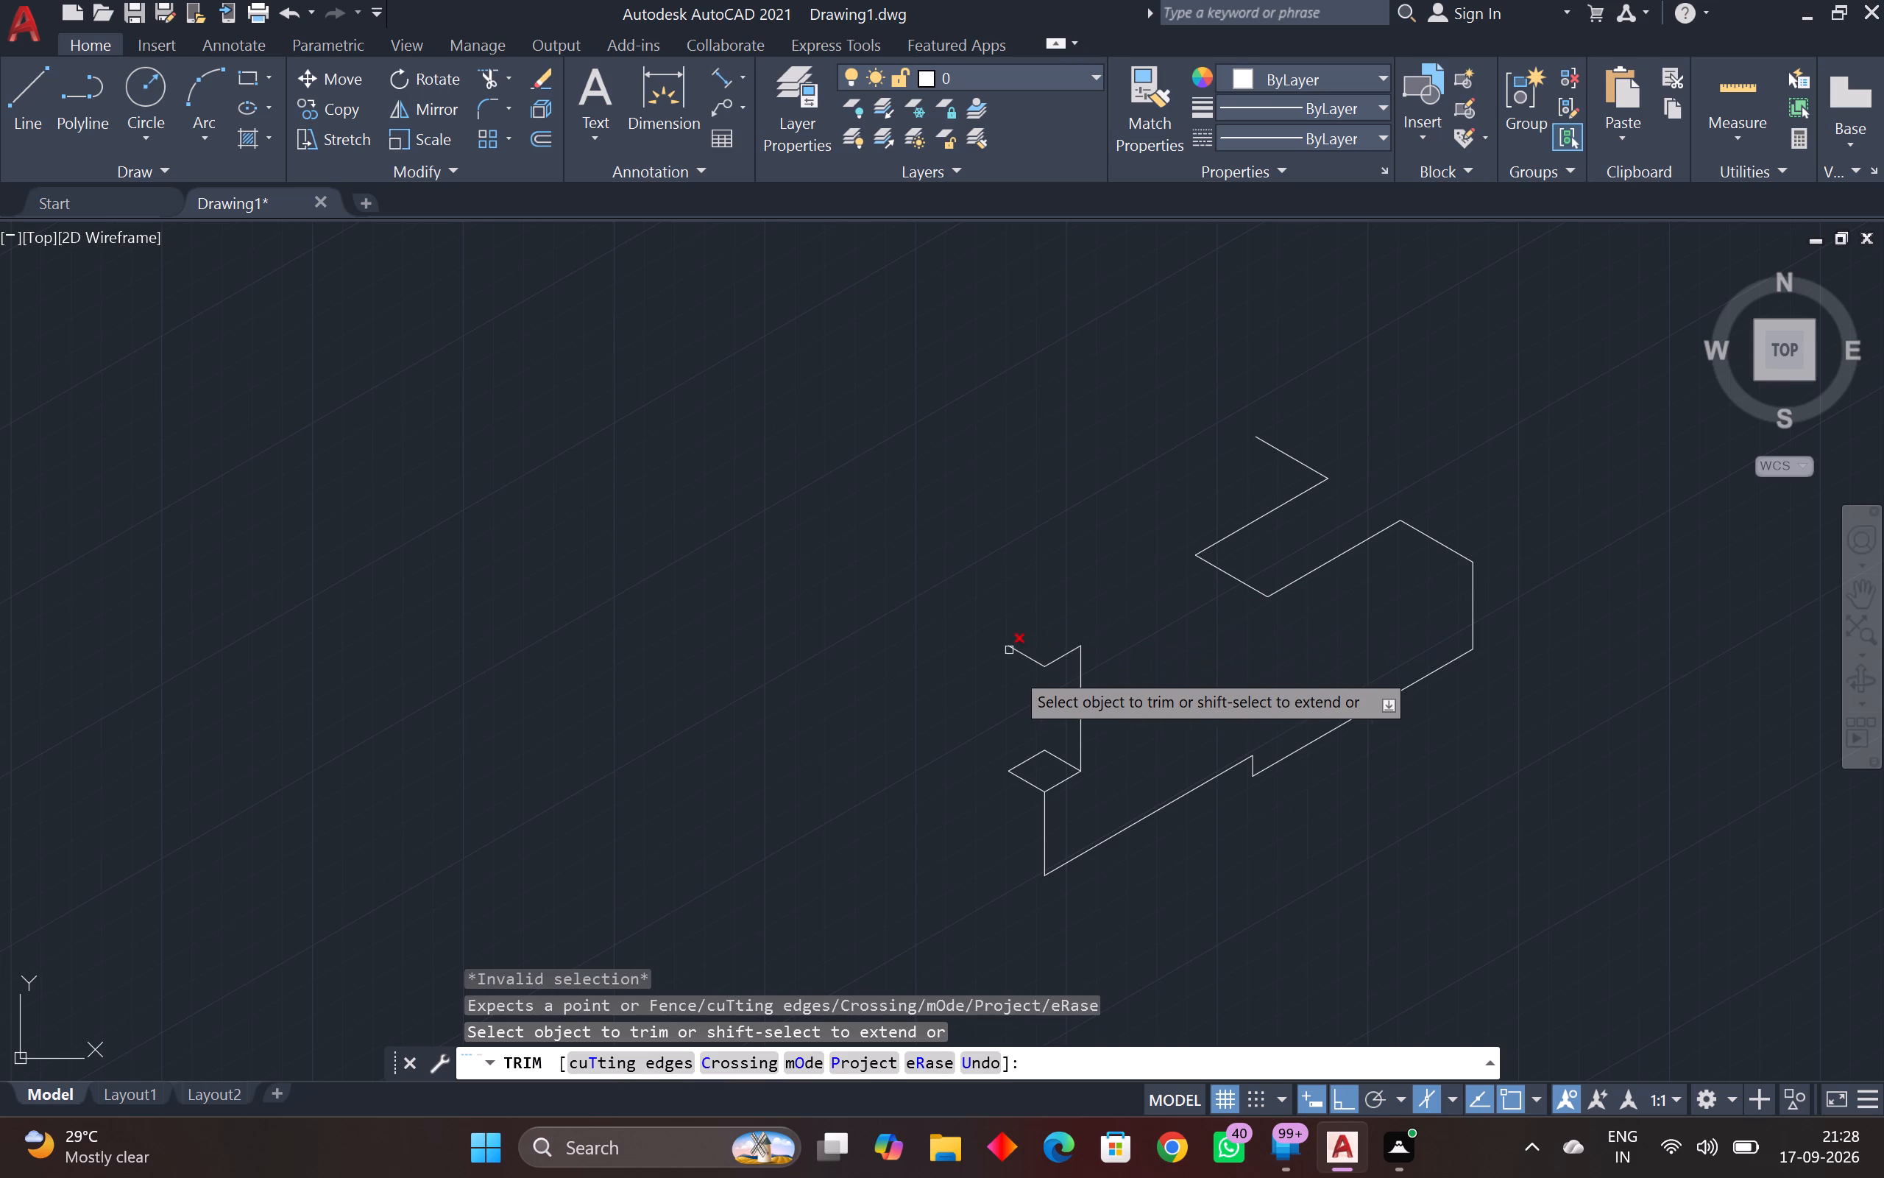
key(Escape)
key(Escape)
From the front corner between the two remaining 12-unit edges, draw connected lines of 24 upward, 72 at 150° and 36 at 30°.
key(l)
key(space)
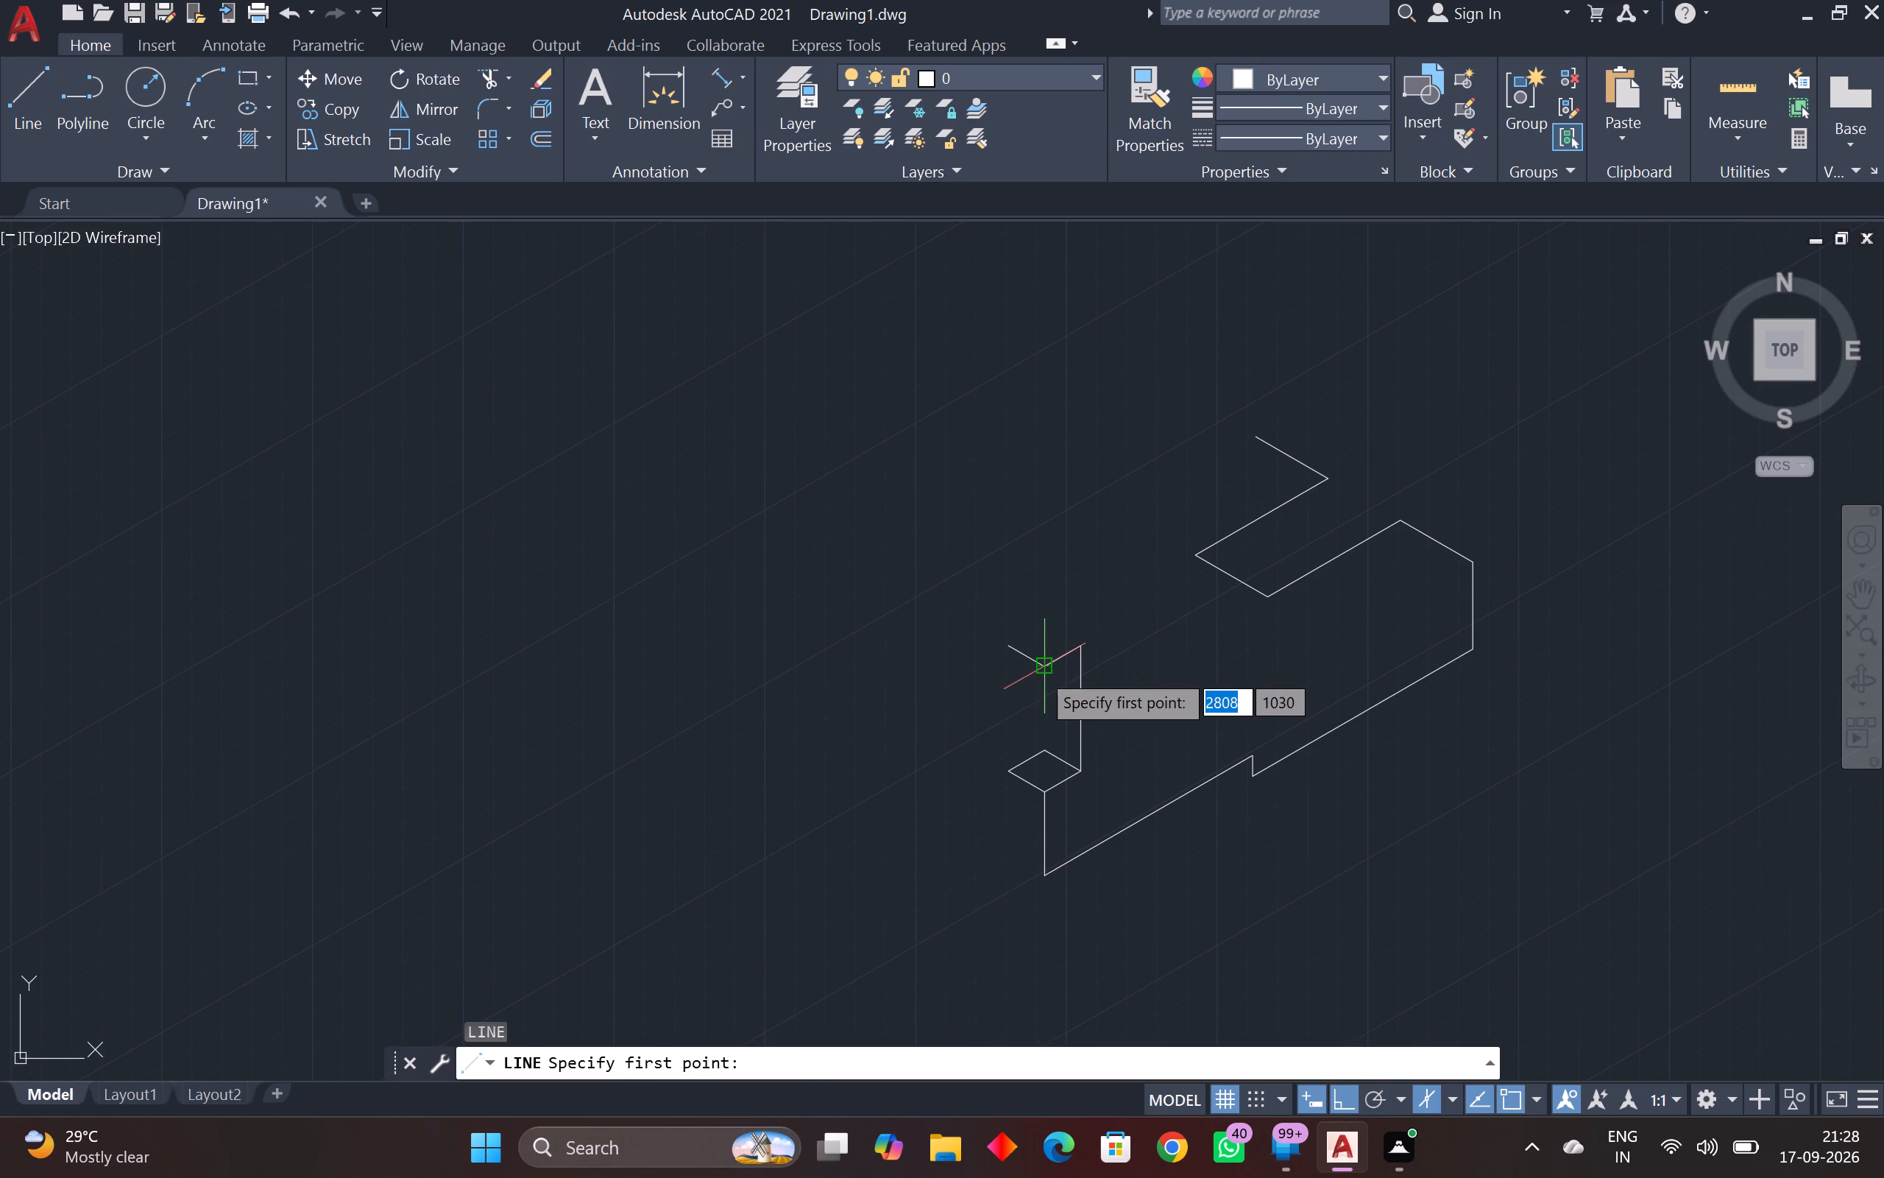
click(1039, 671)
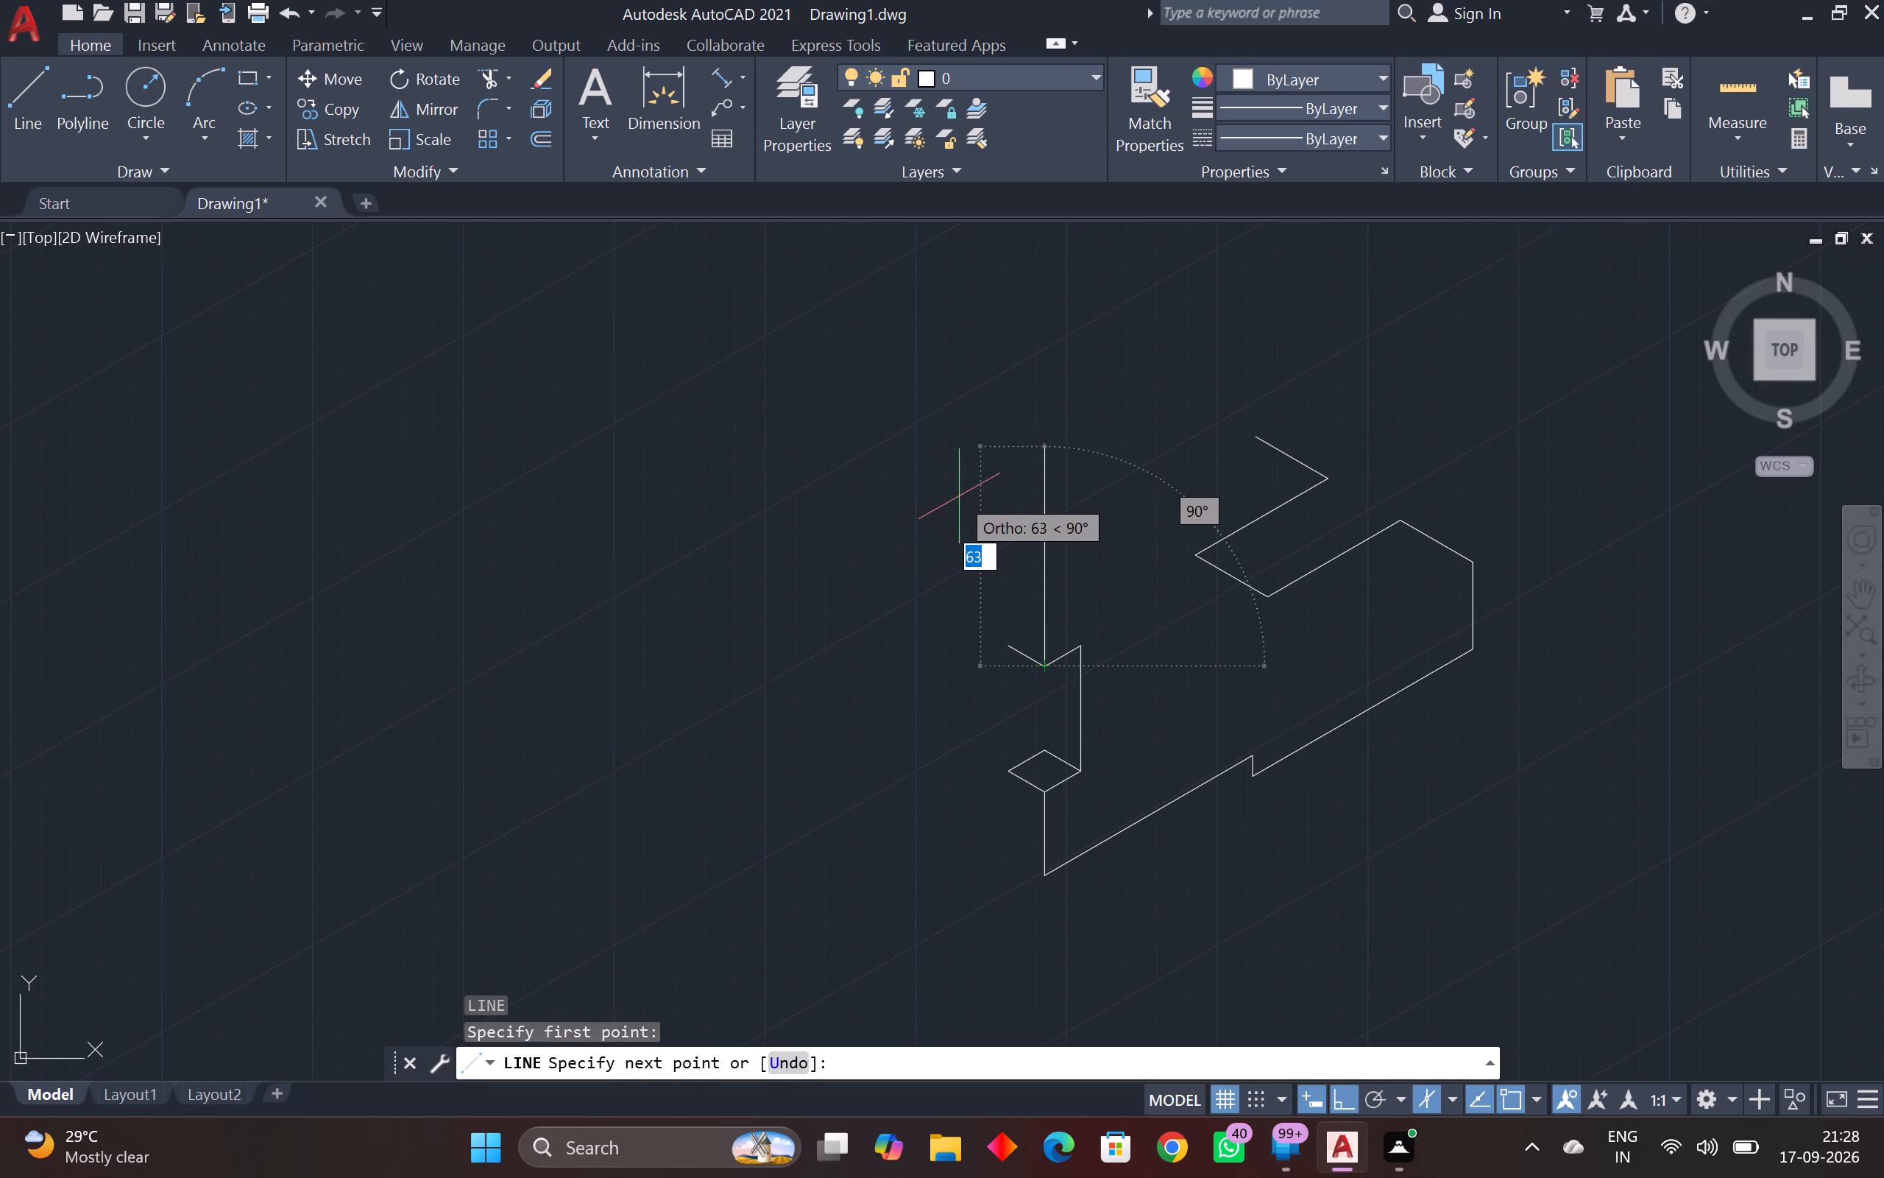
text(24)
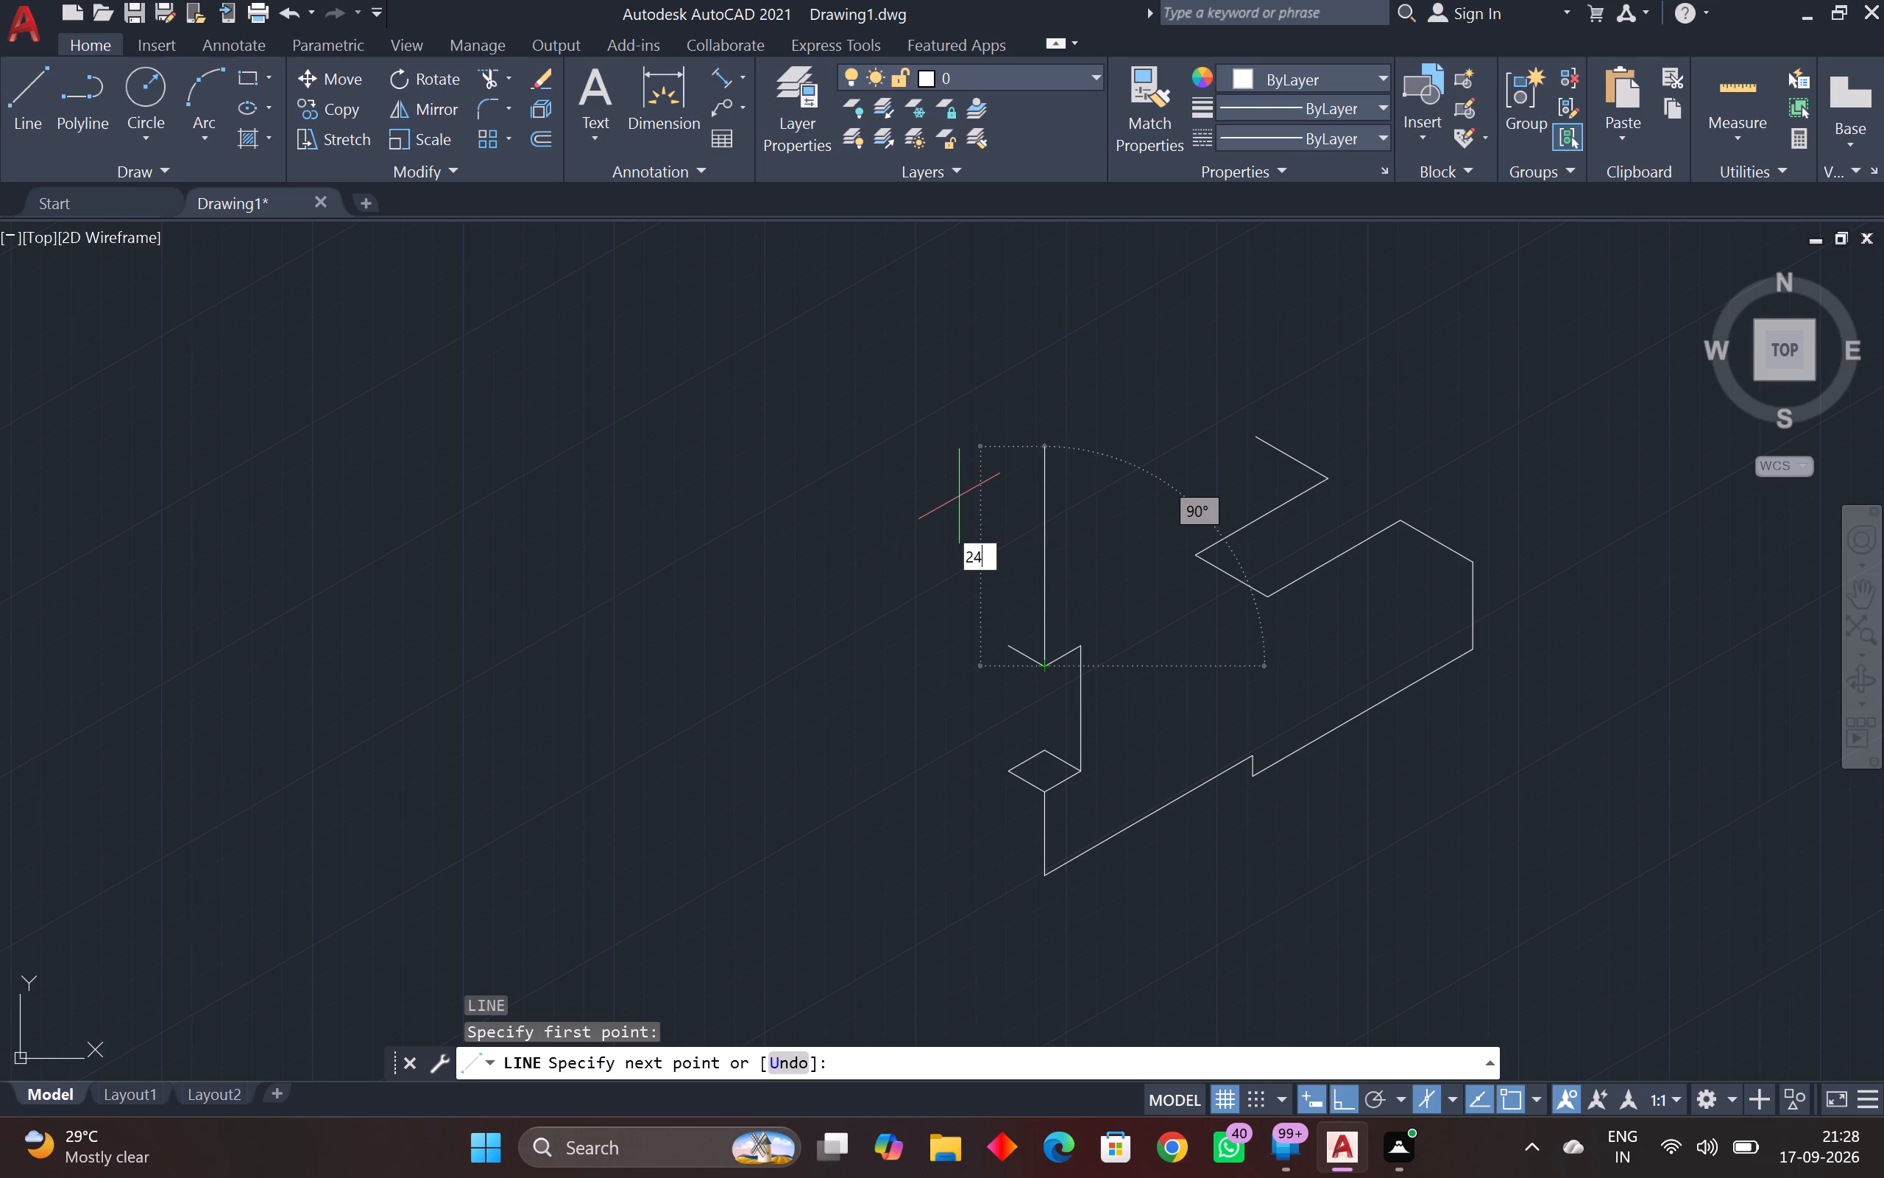
key(Return)
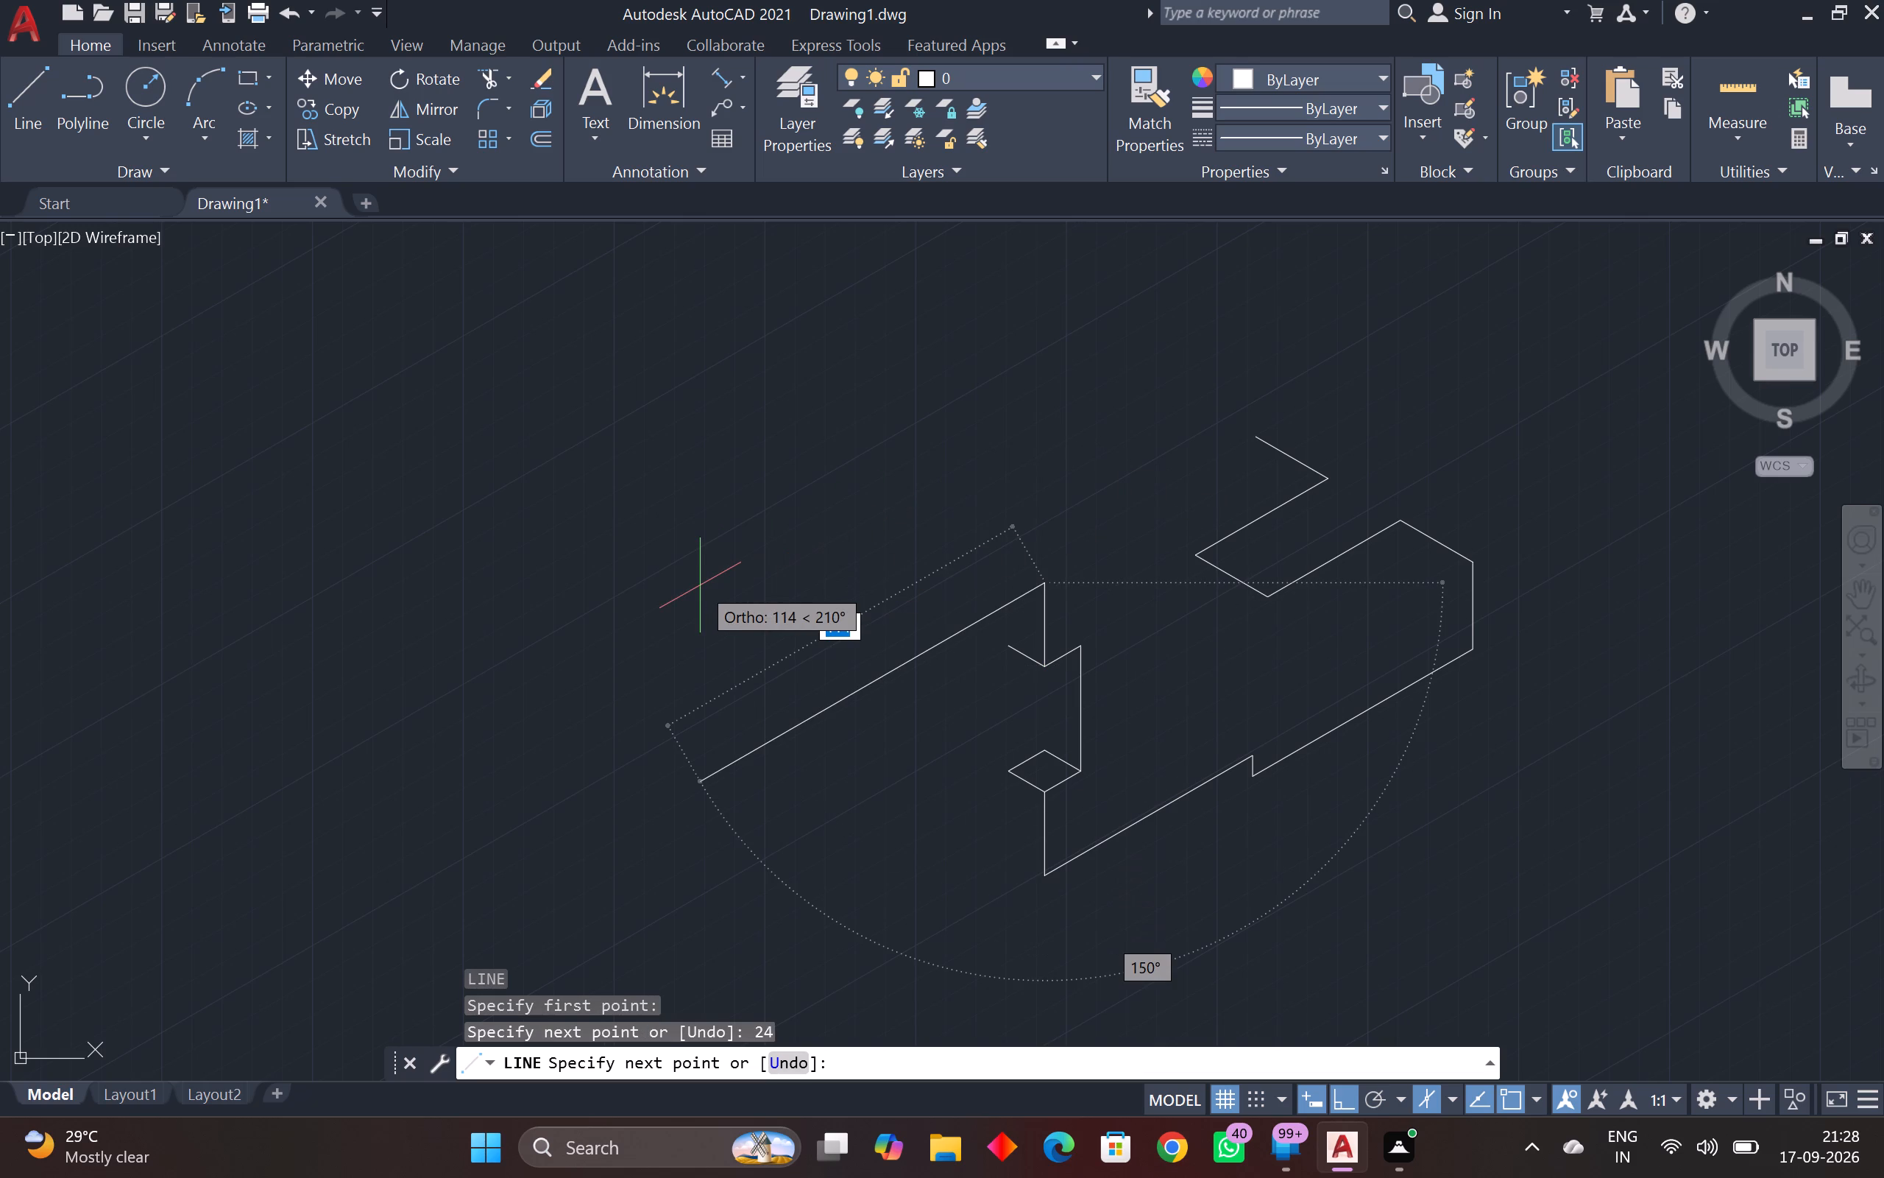
key(F5)
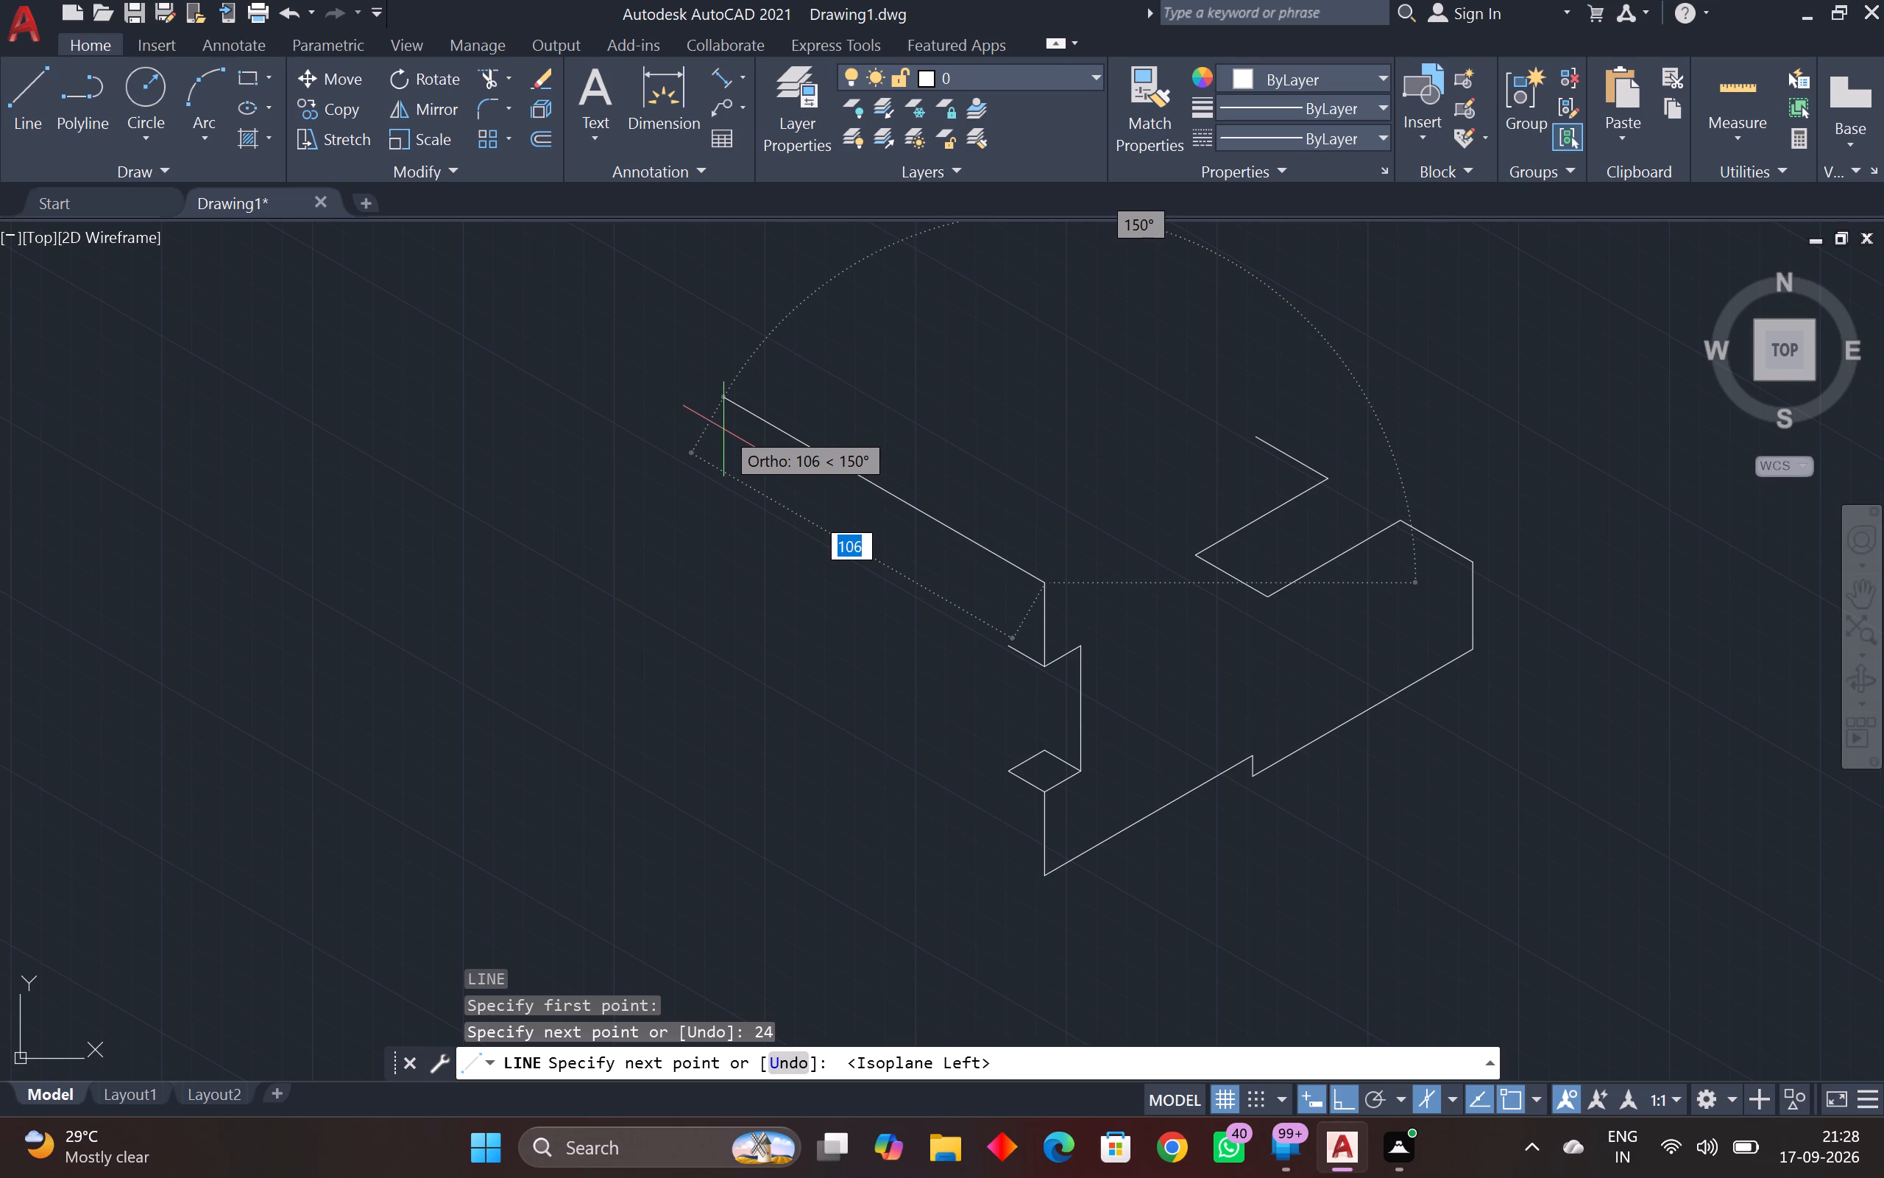
key(7)
key(2)
key(Return)
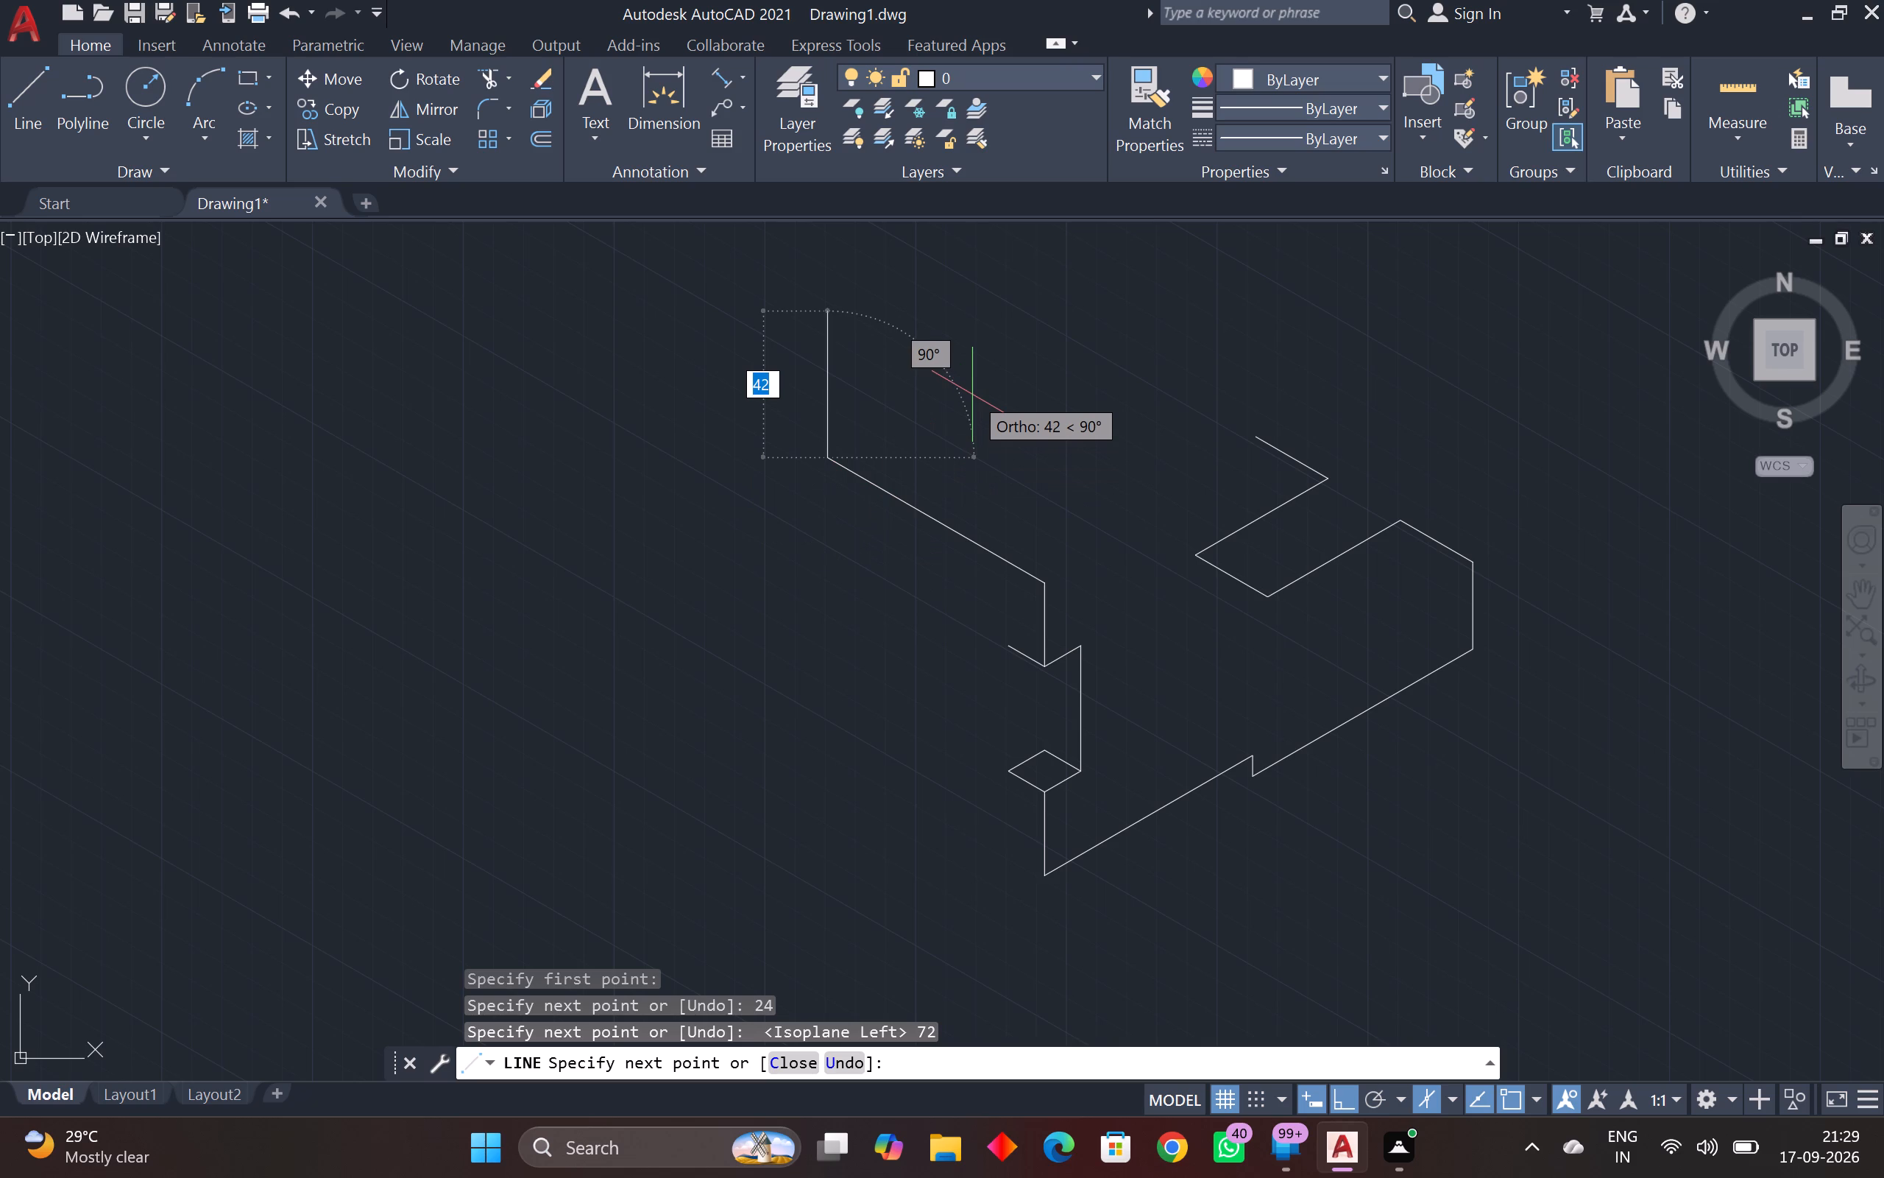
key(F5)
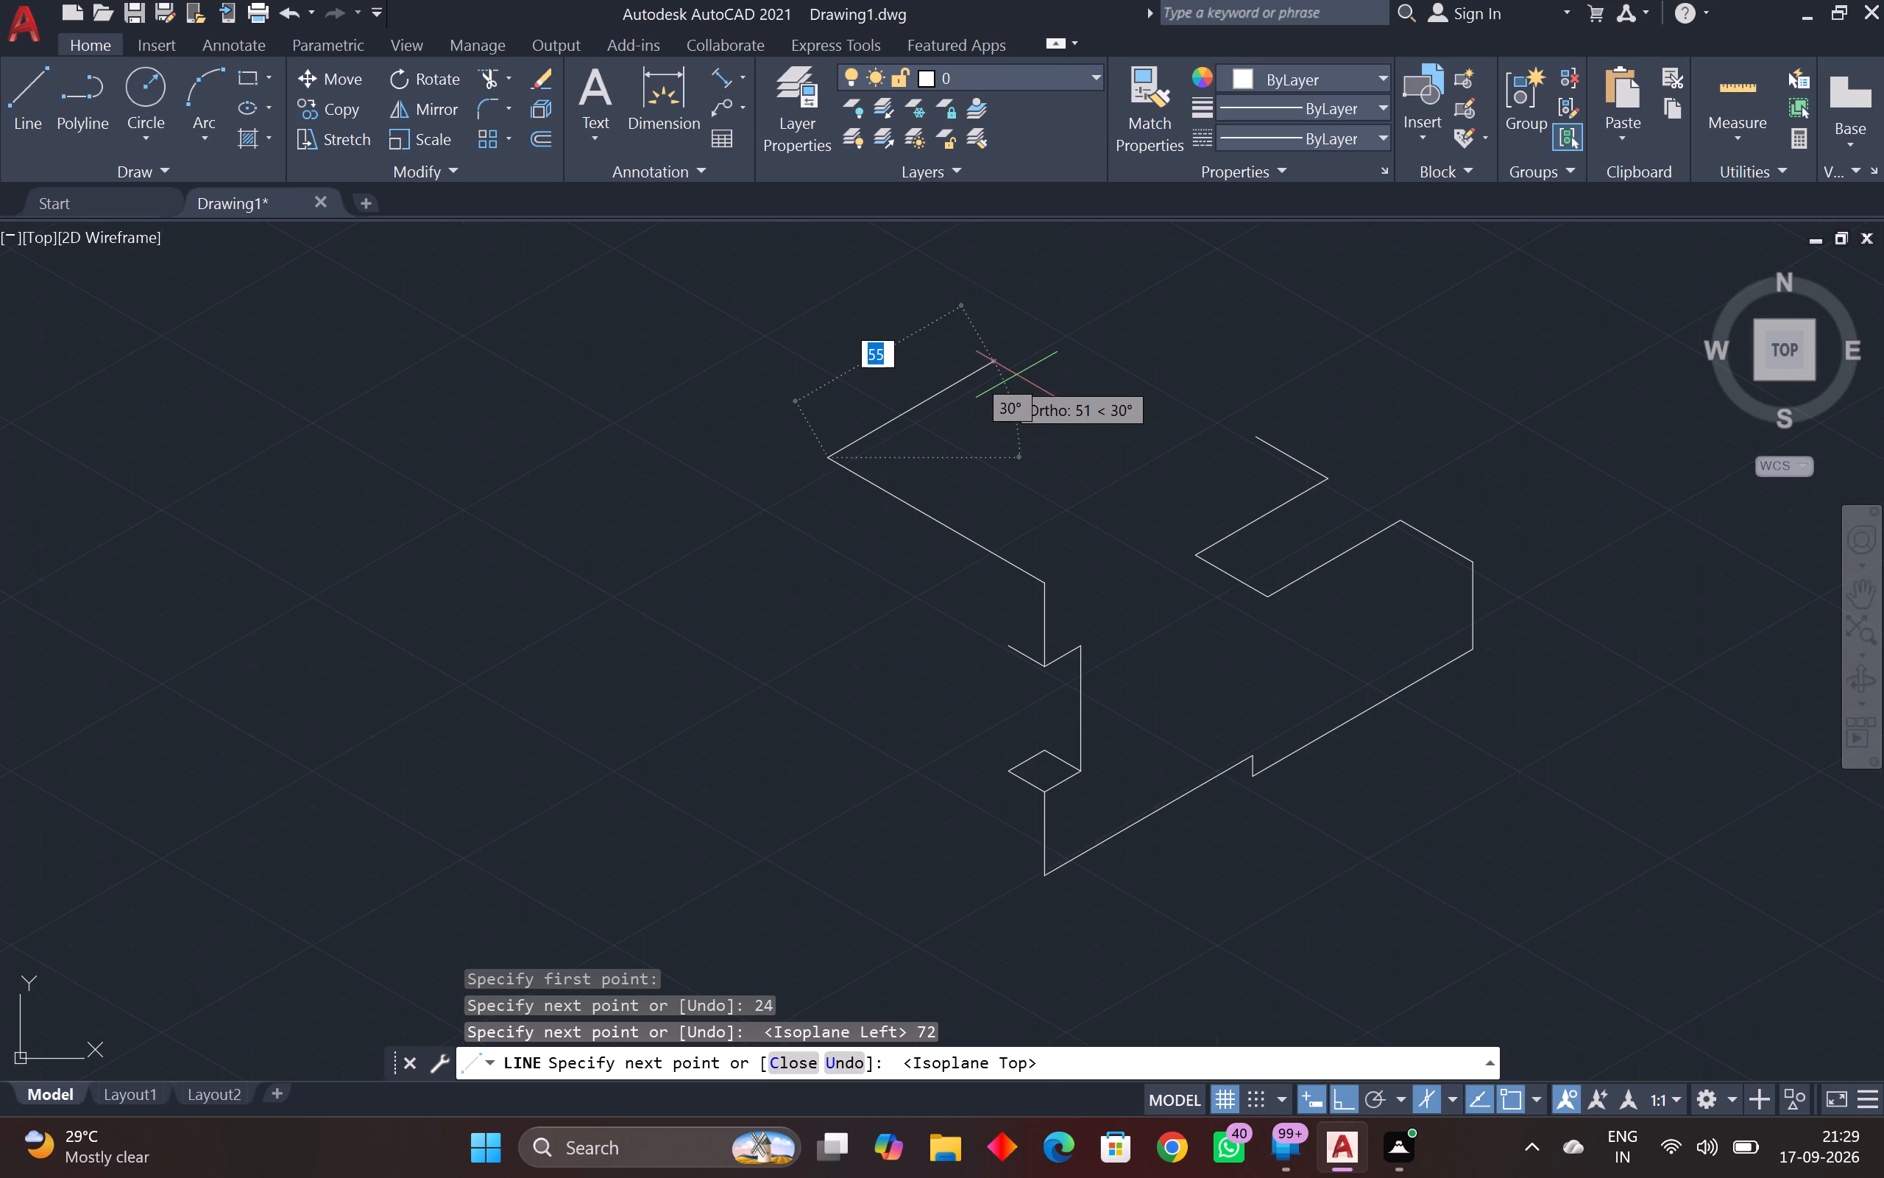
text(36)
key(Return)
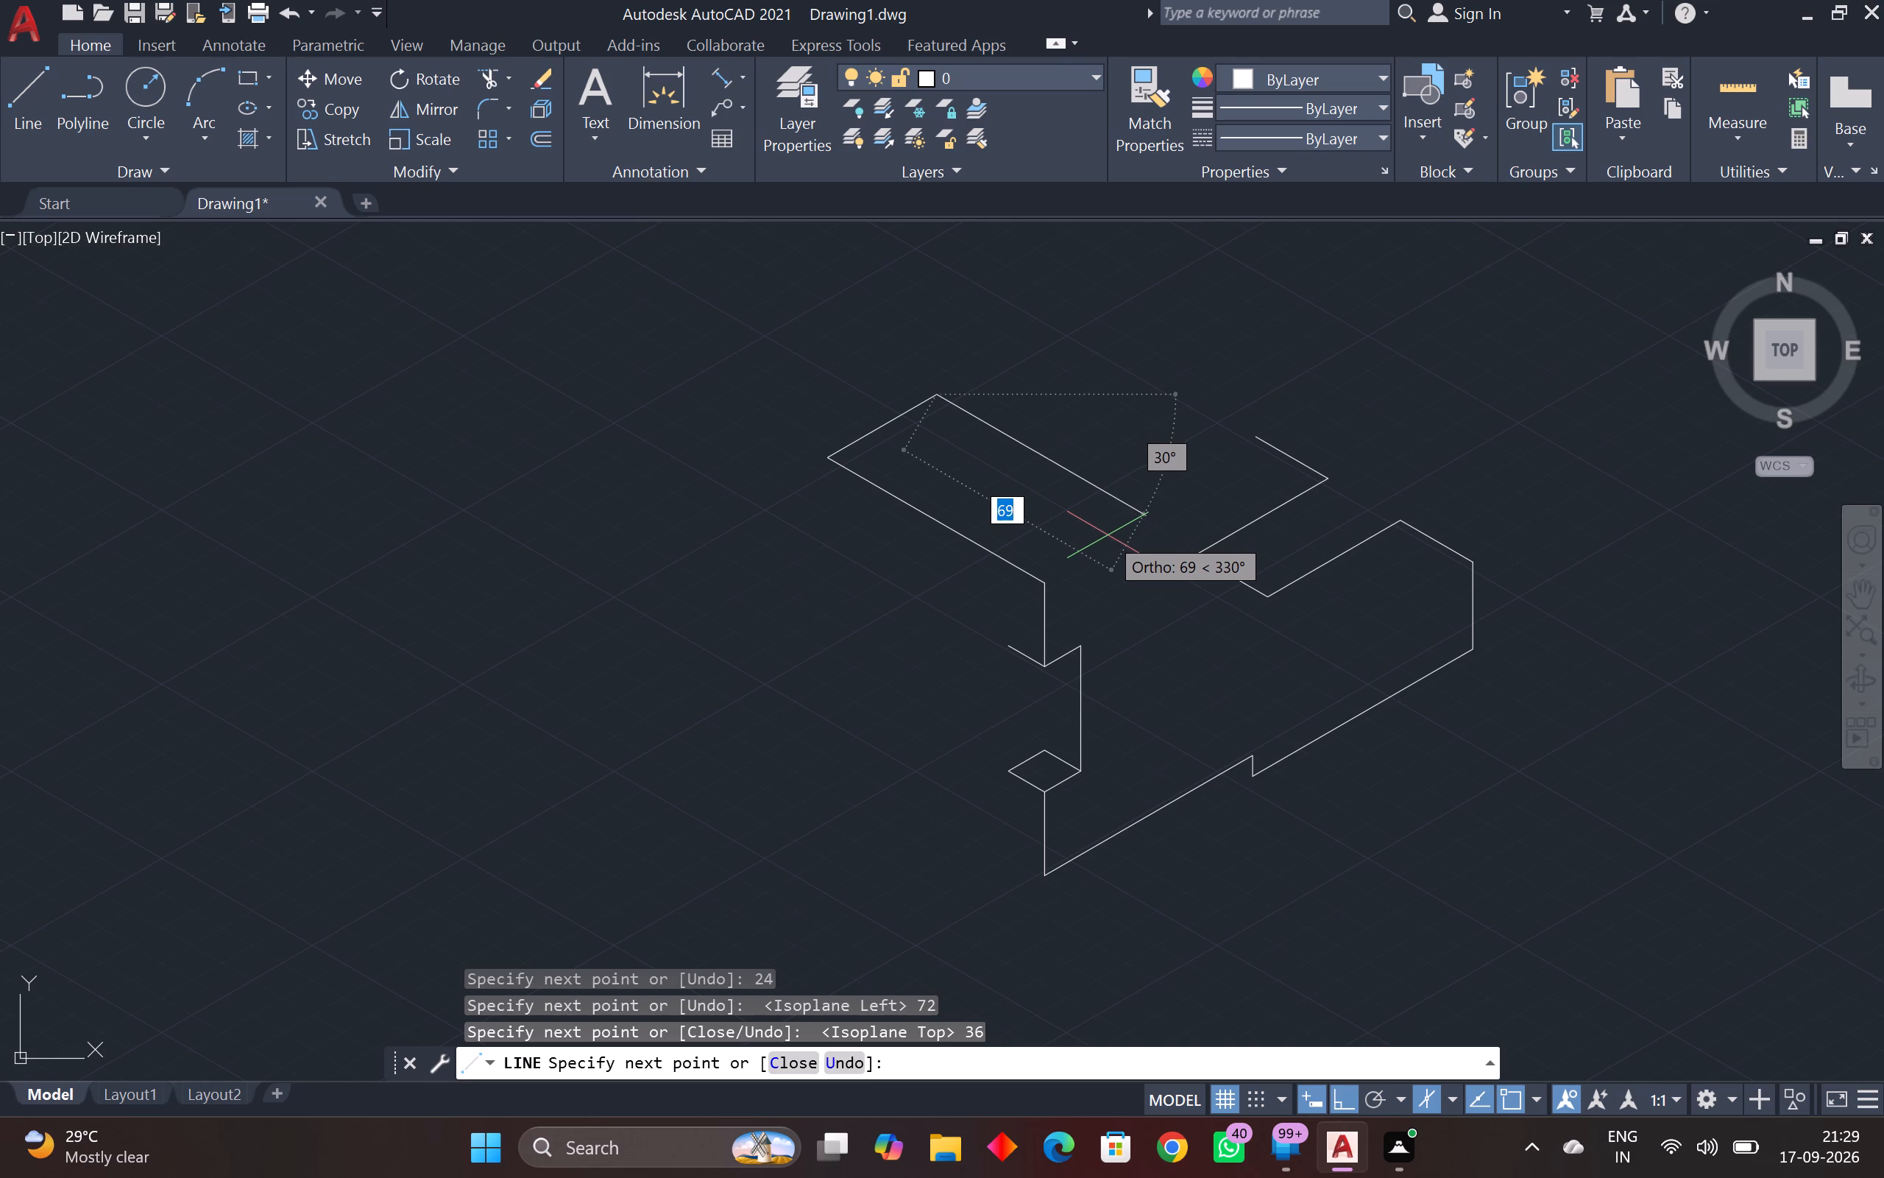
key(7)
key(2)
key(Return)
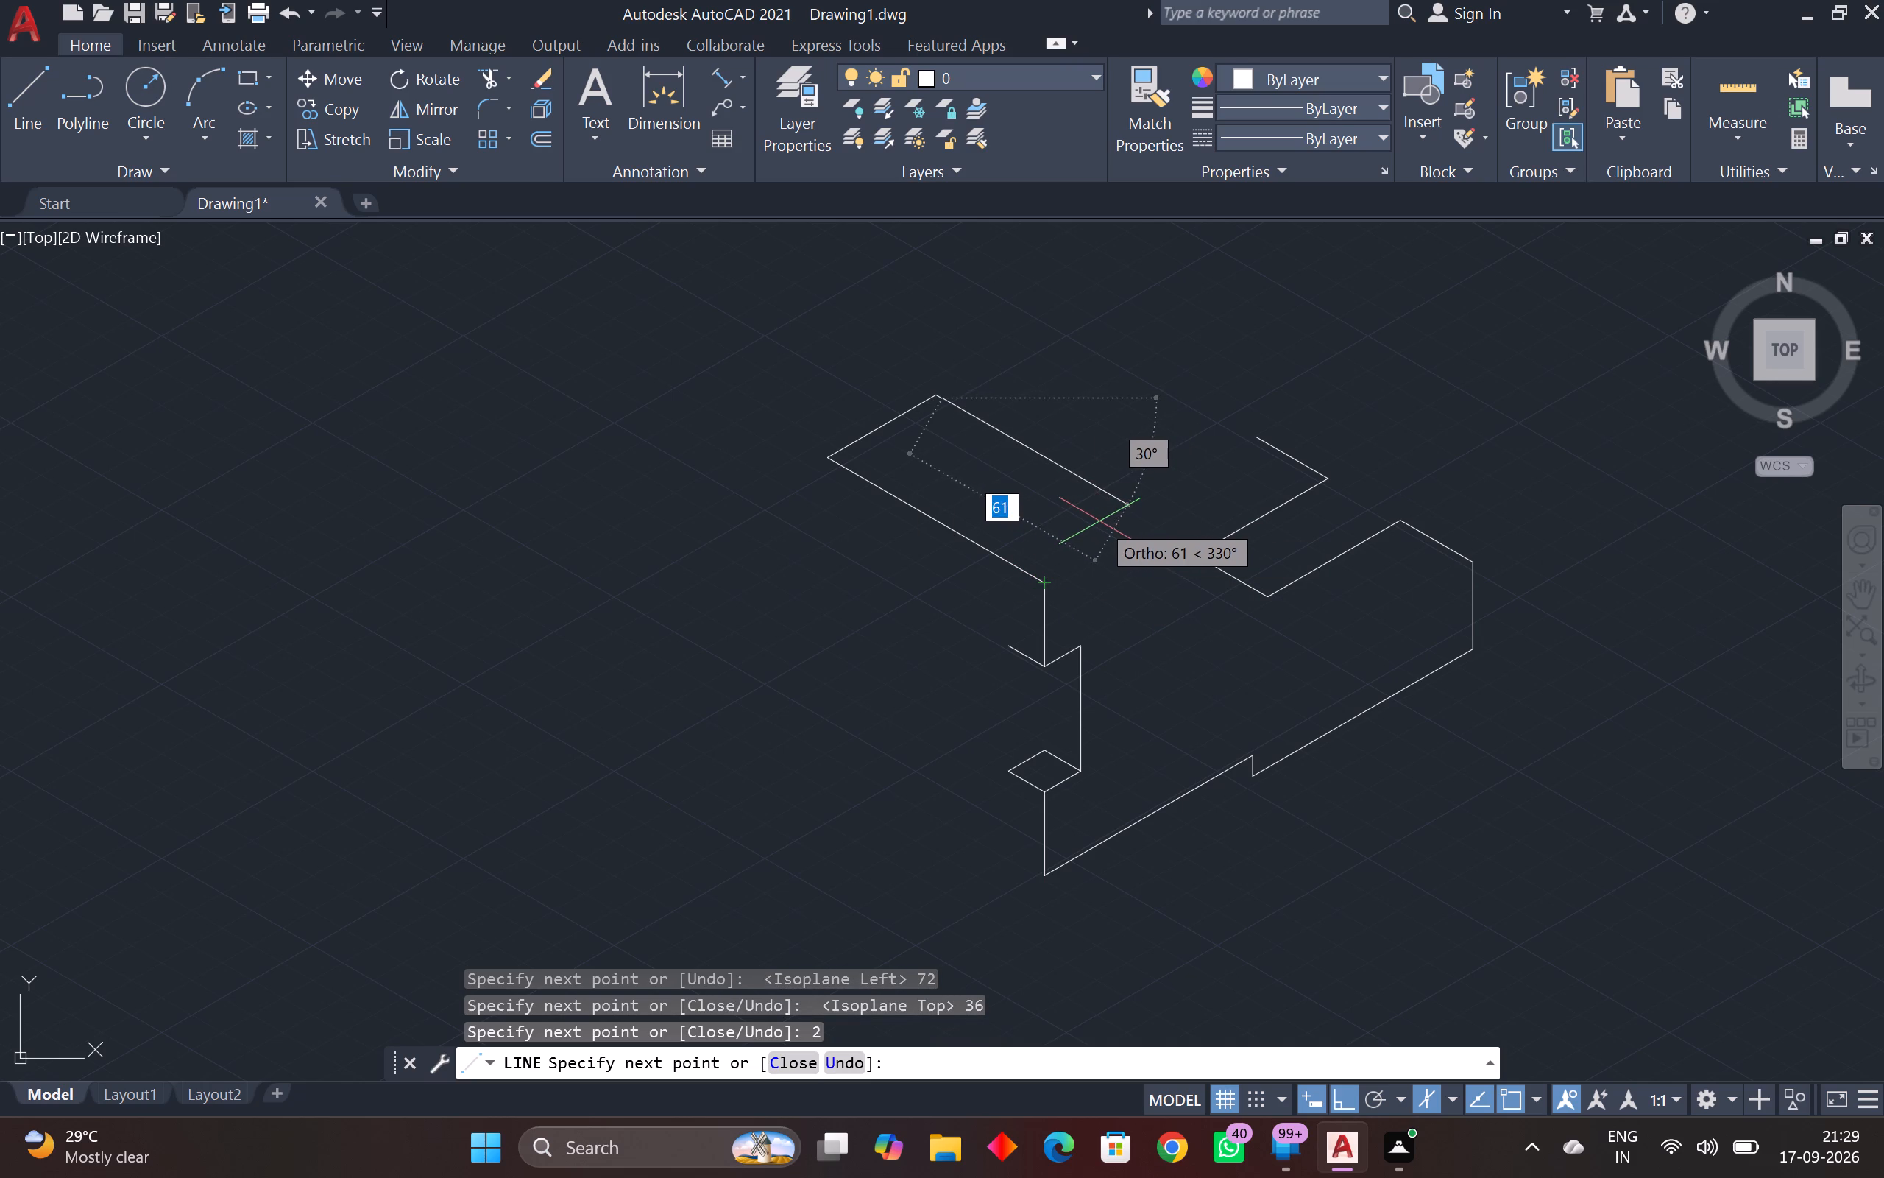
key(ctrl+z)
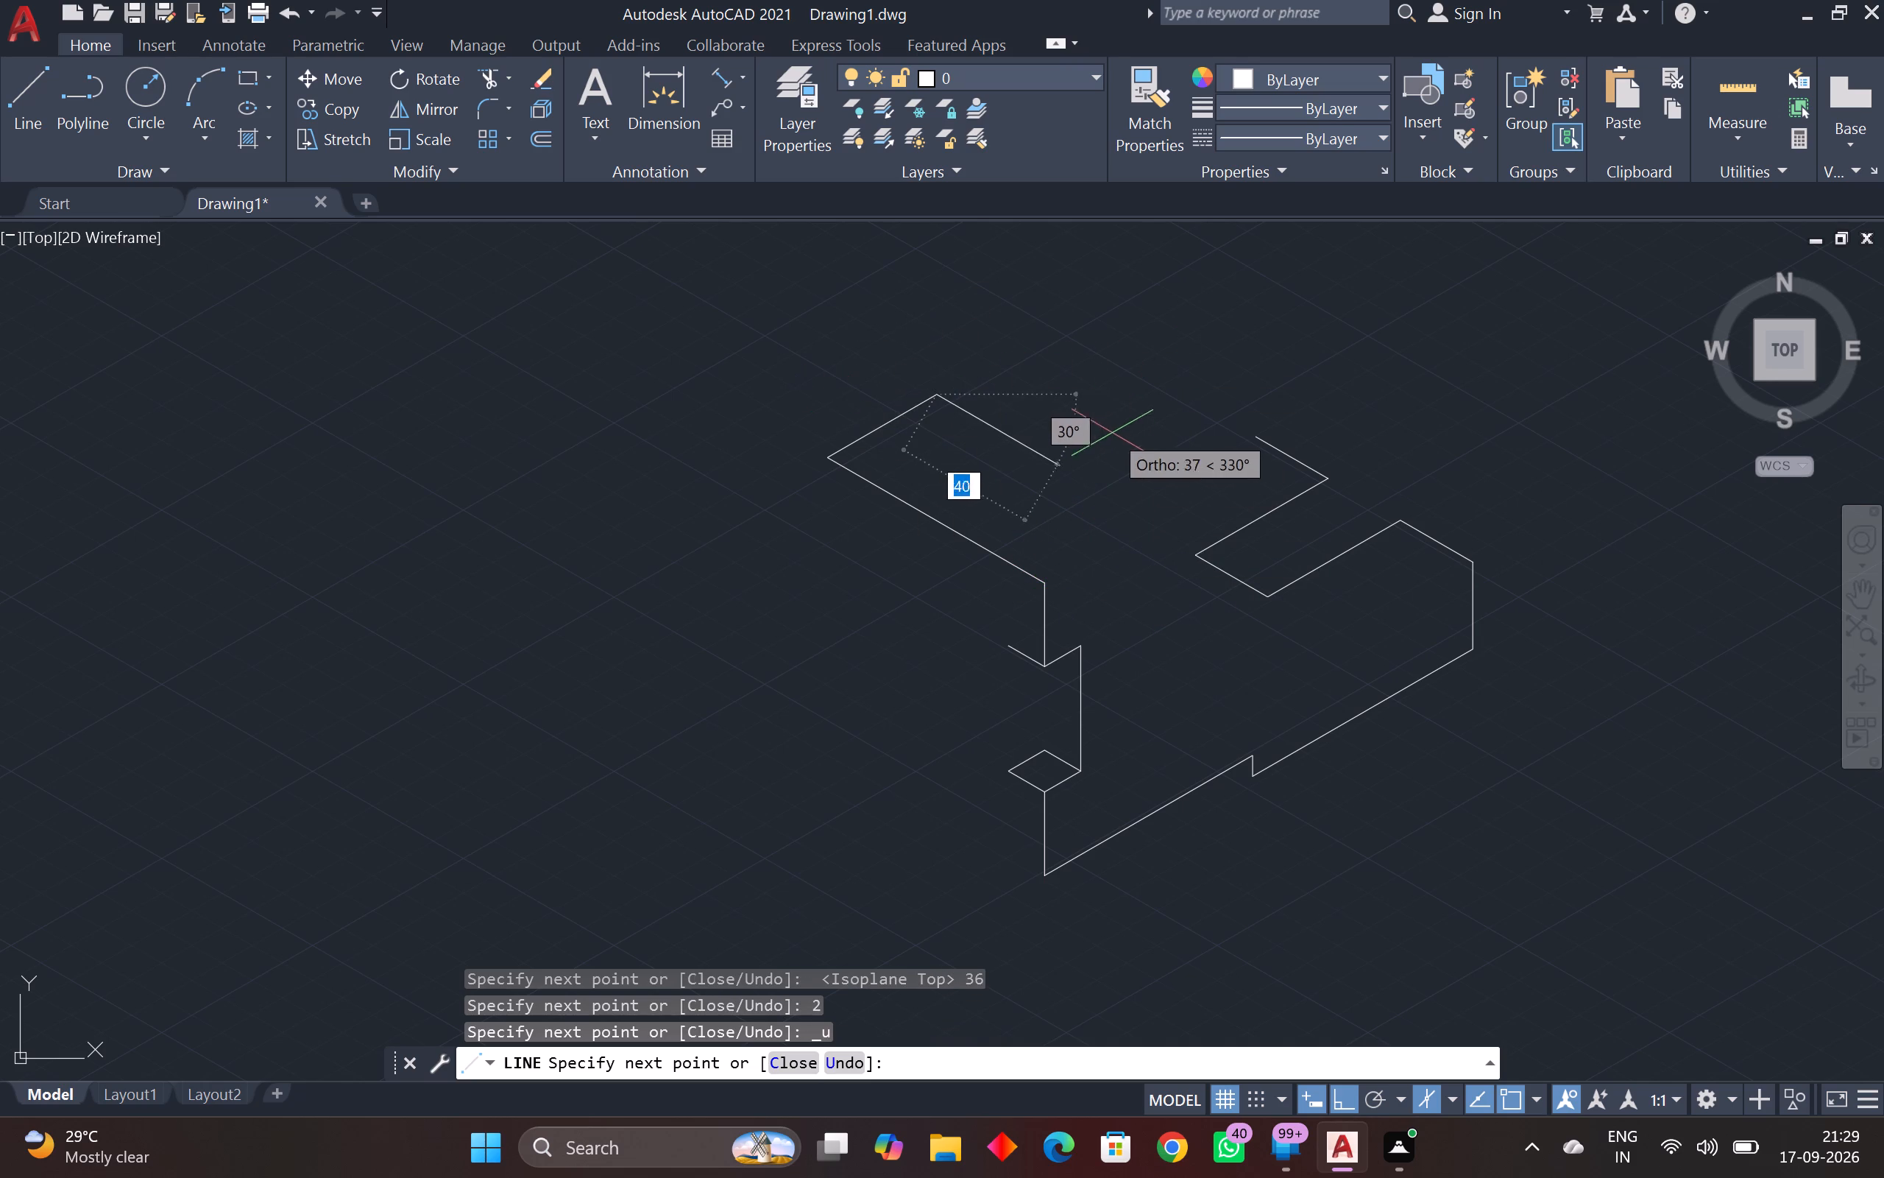
Continue from the end of the 36-unit line with a 72-unit line at 330°, parallel to the first 72-unit line.
text(72)
key(Return)
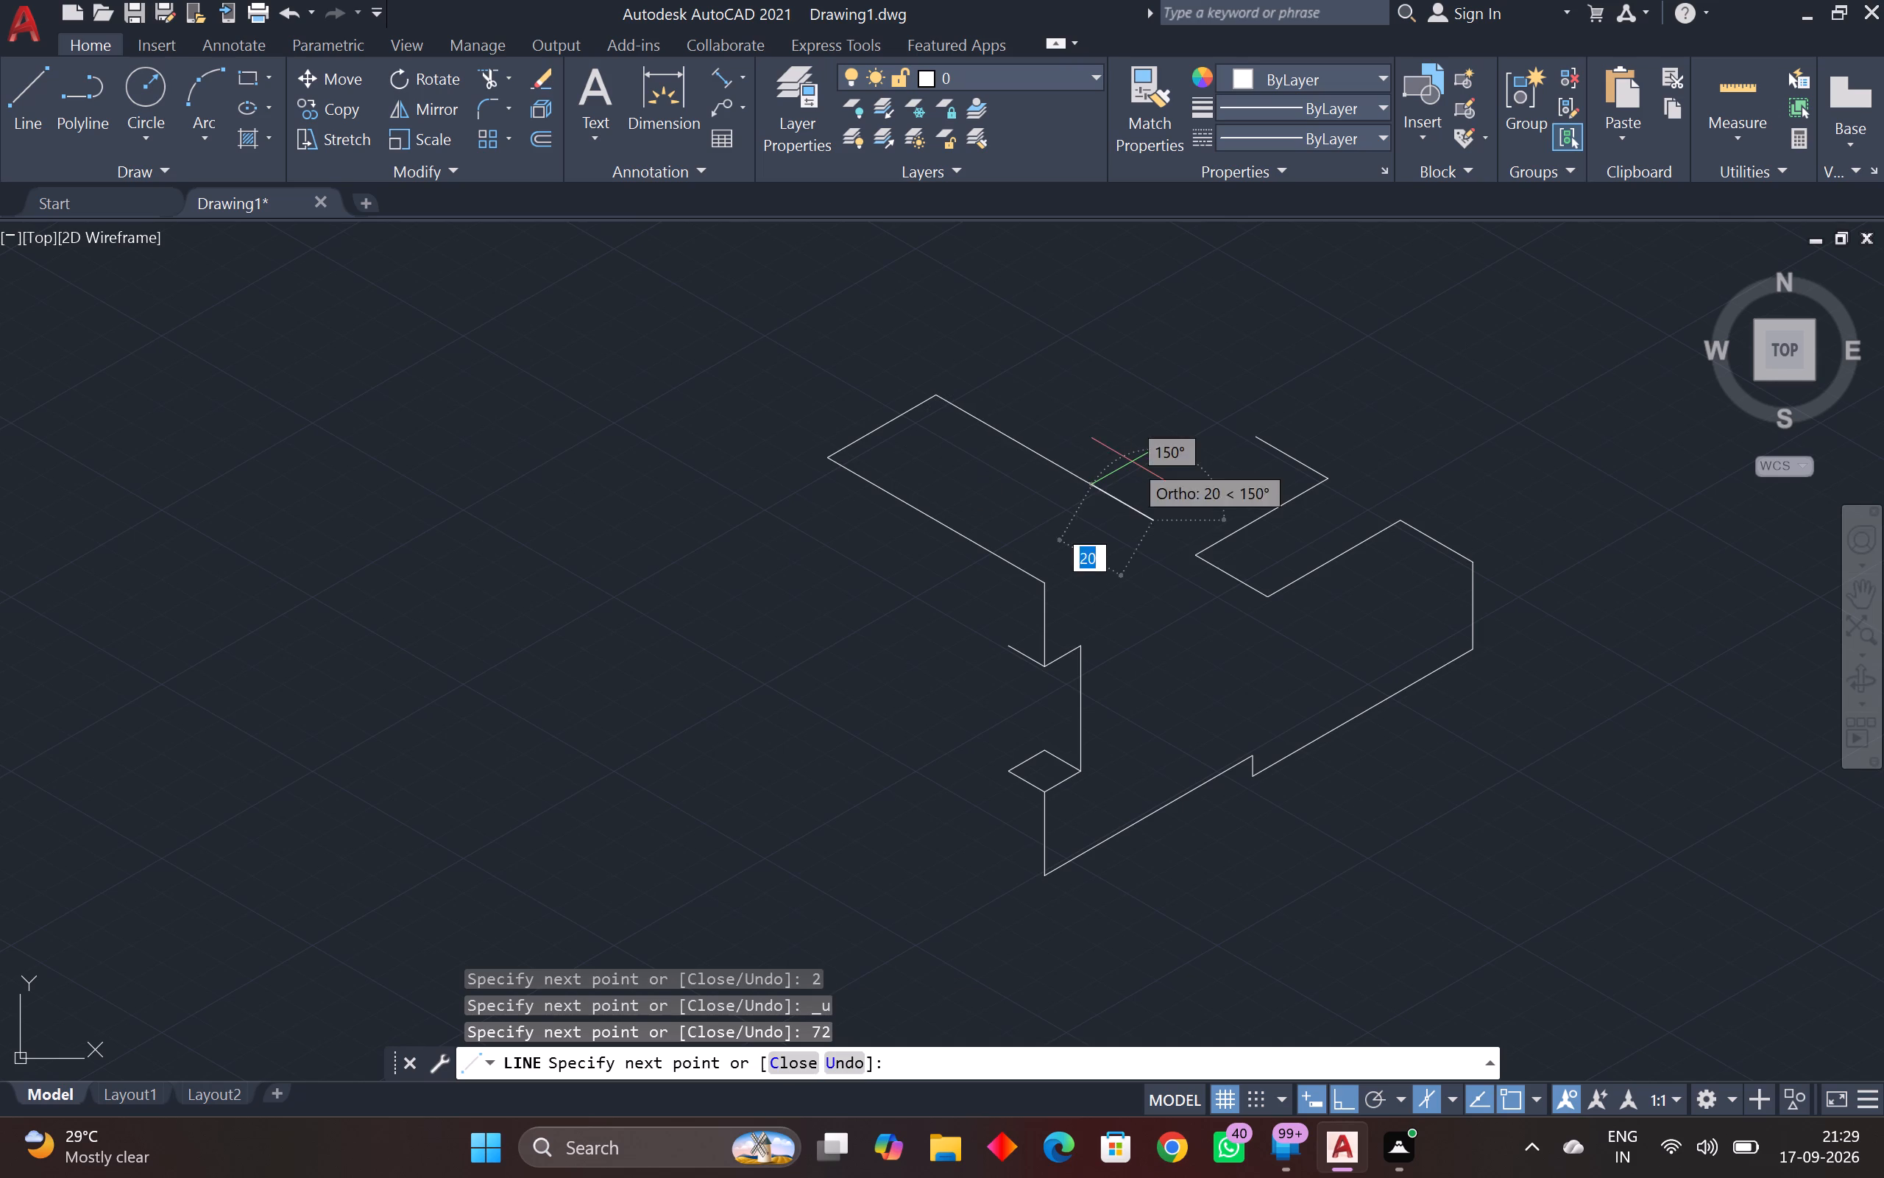
Close the upper 72-by-36 parallelogram with a line back to the top of the 24-unit vertical, ending the chain.
click(1045, 586)
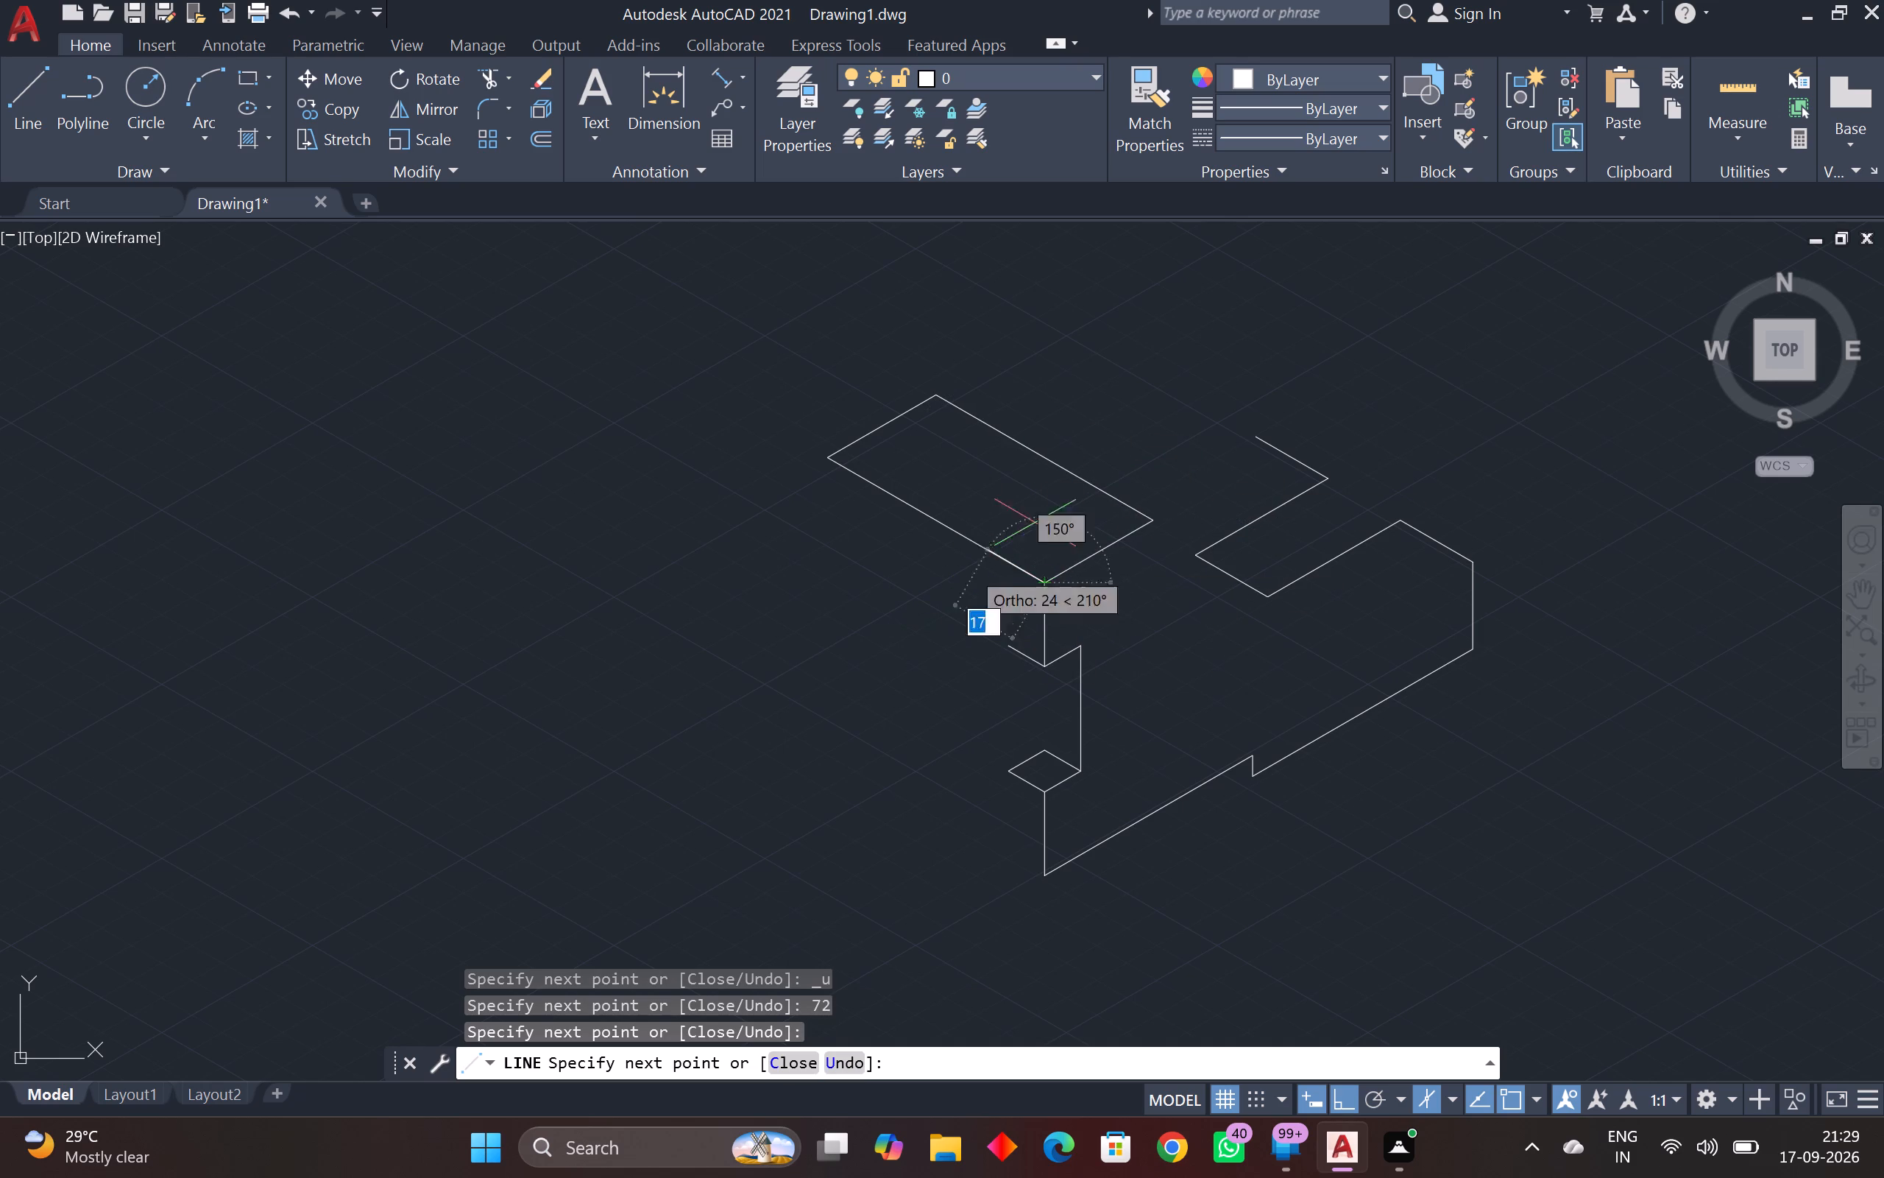
key(space)
From the far-left corner of the upper parallelogram, draw a 24-unit line straight down.
key(space)
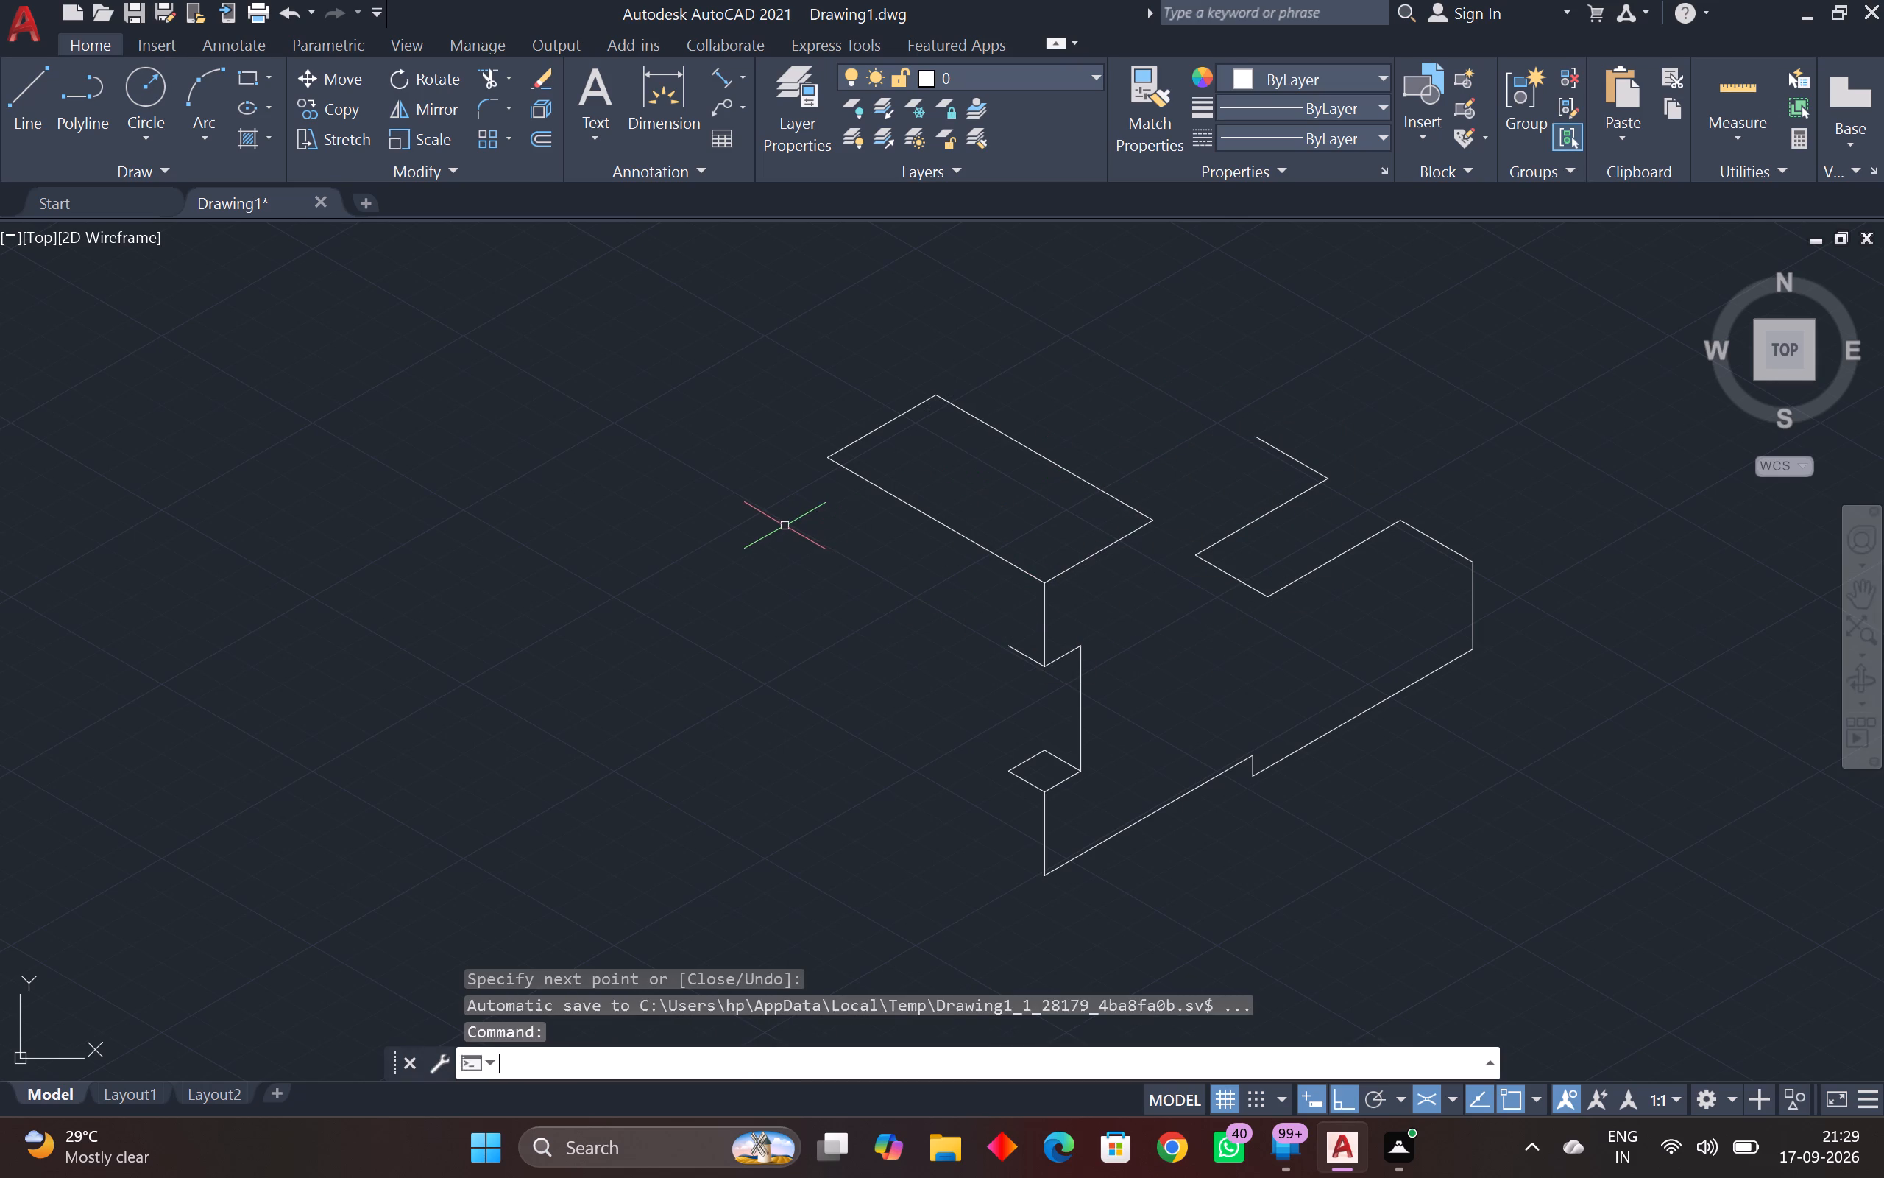
click(831, 460)
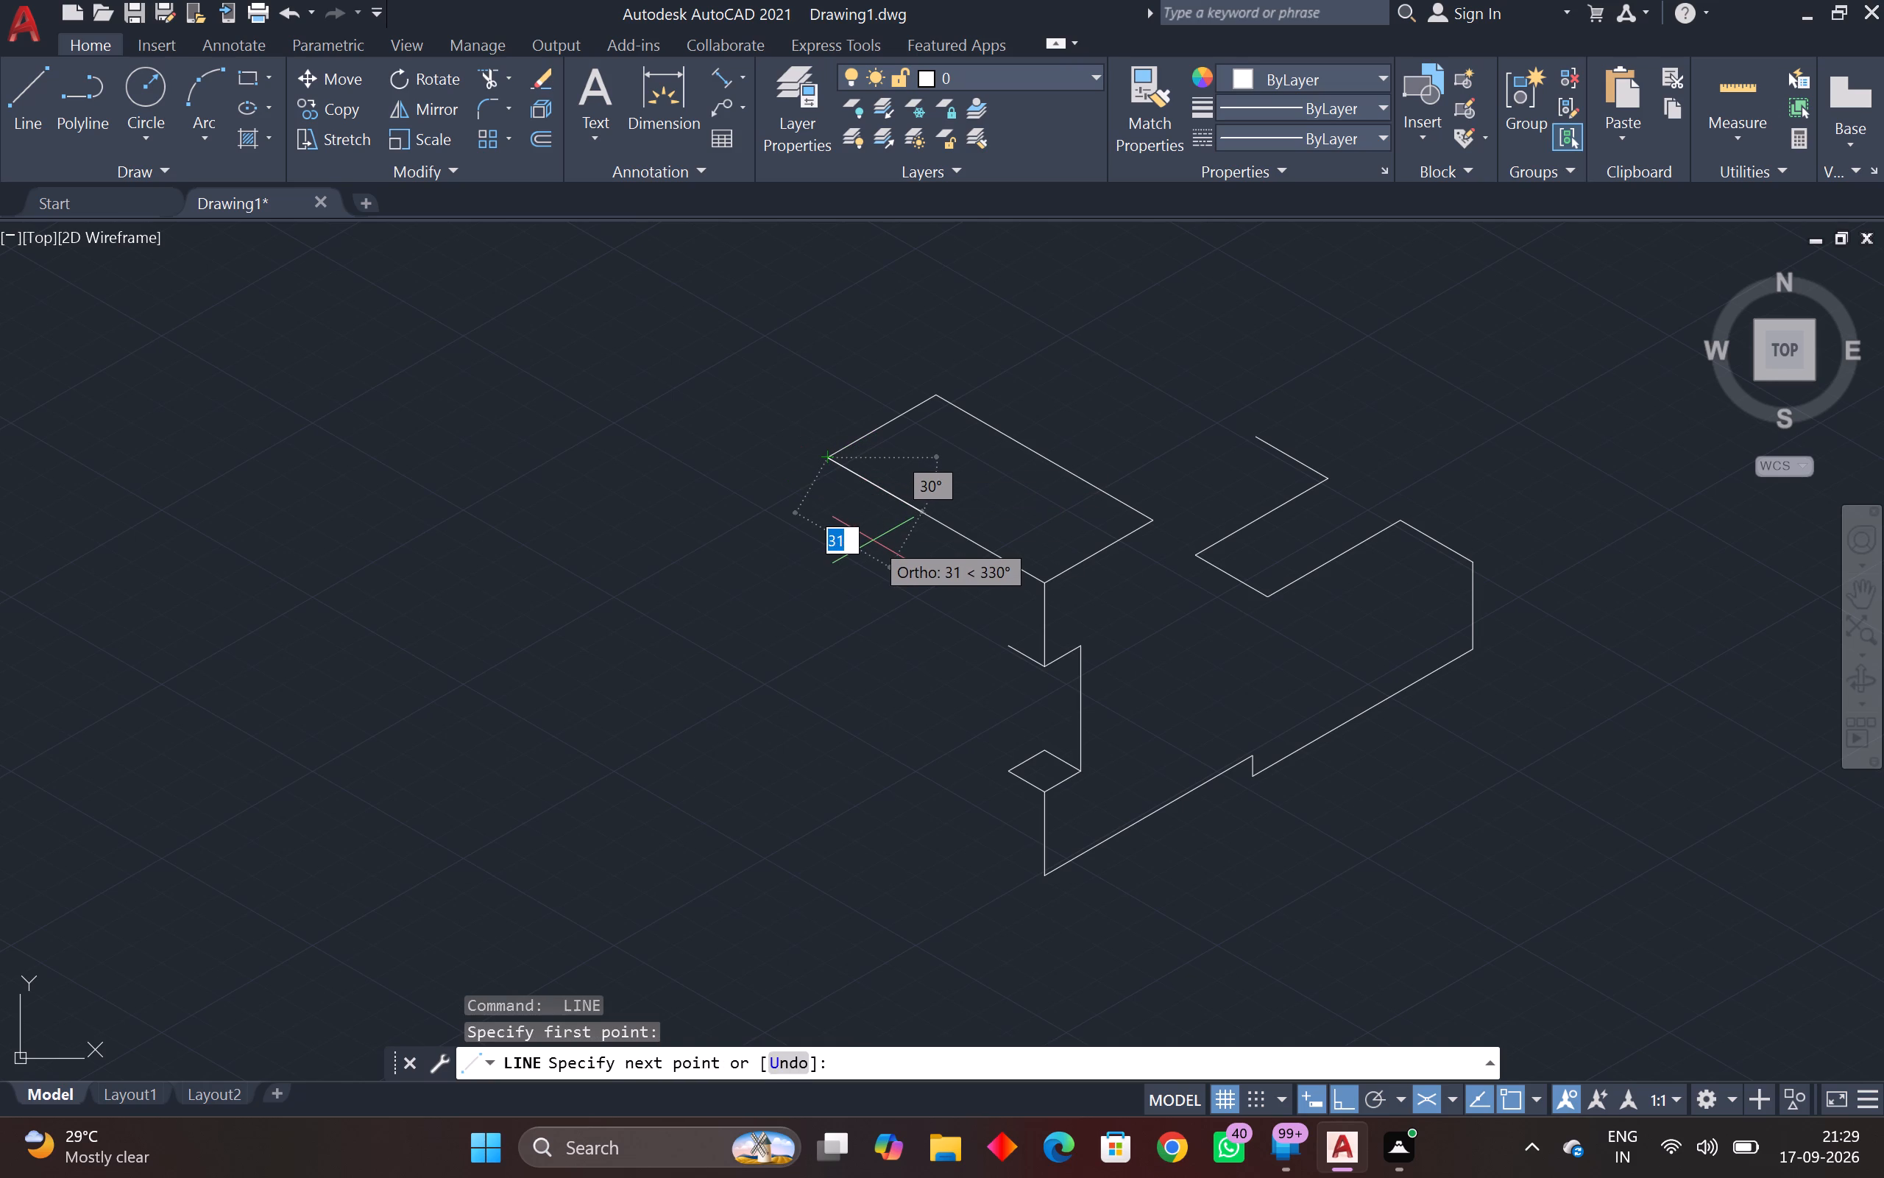
key(F5)
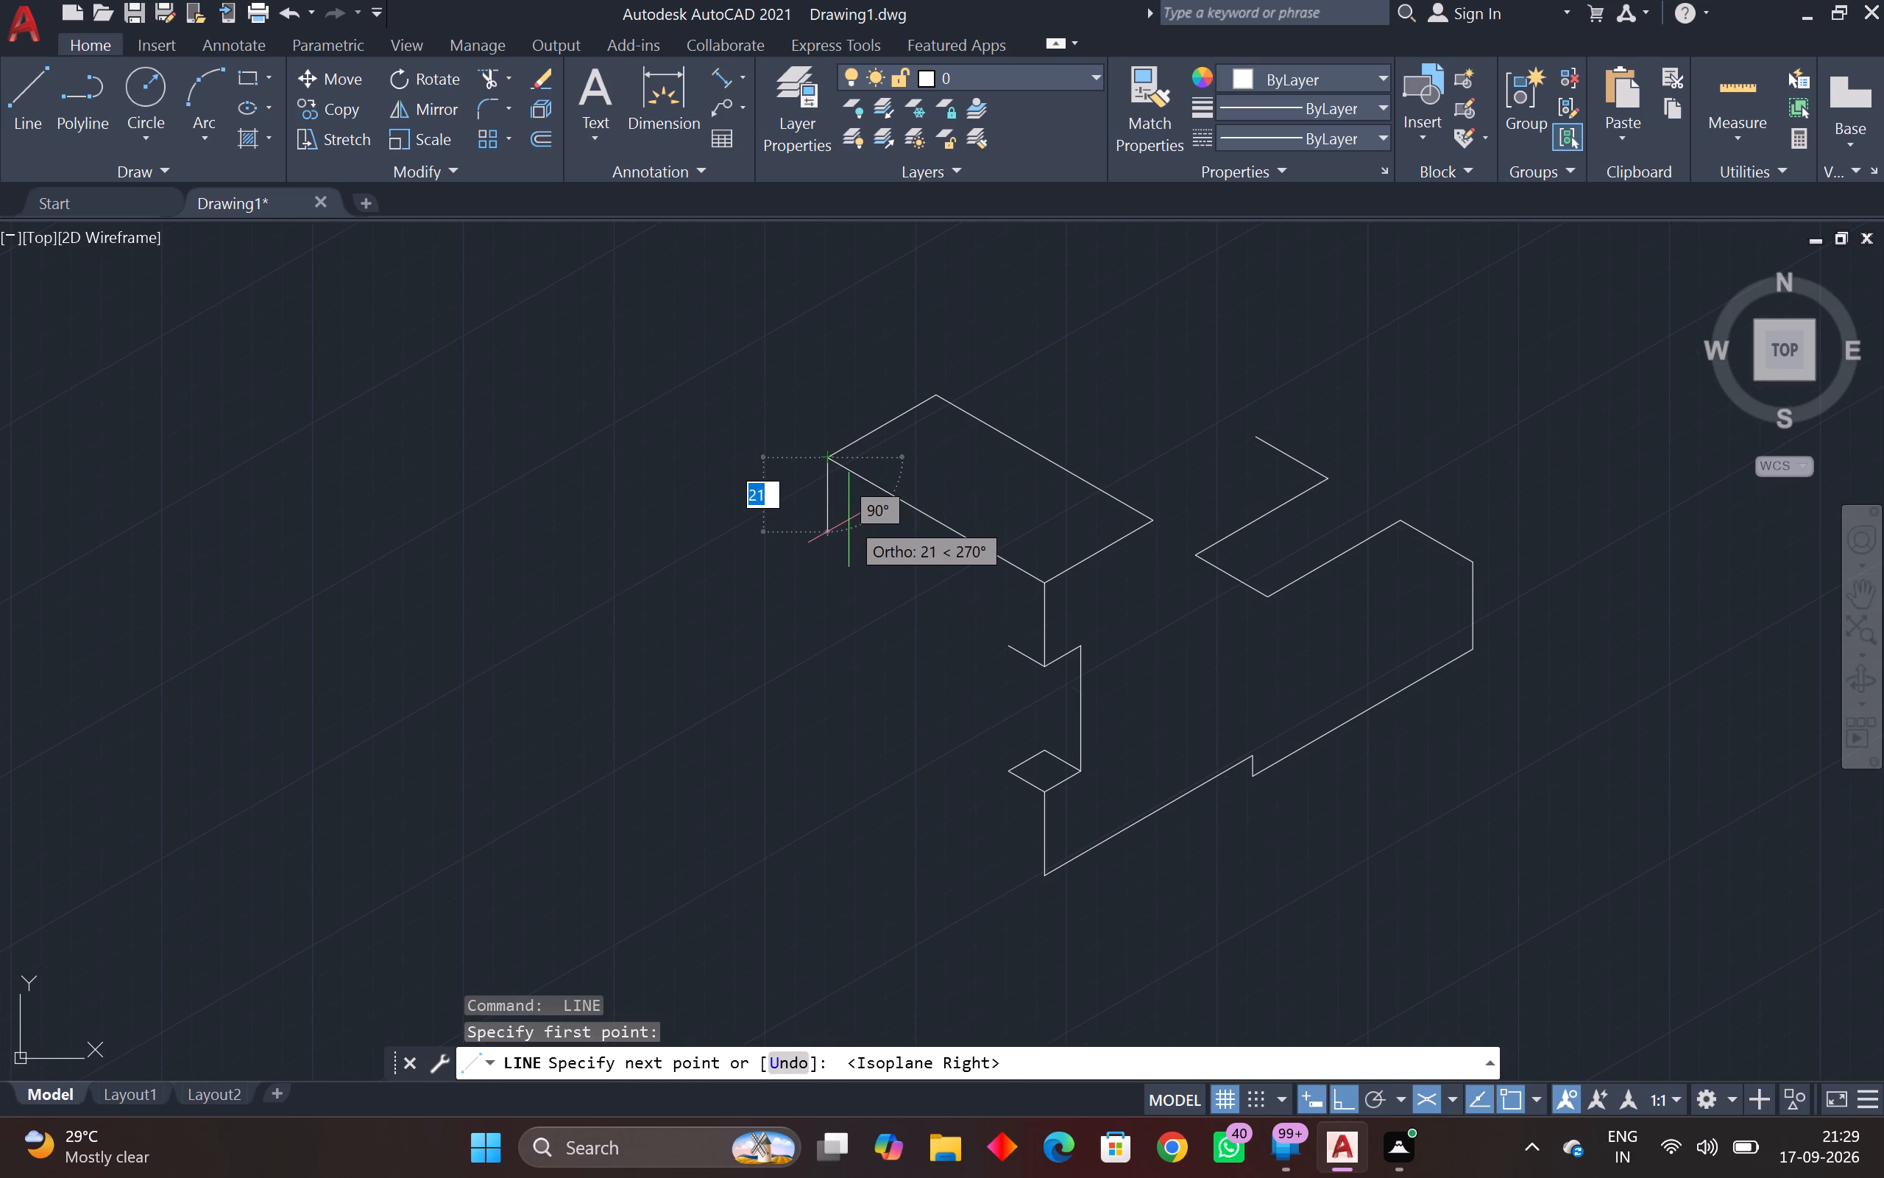
text(24)
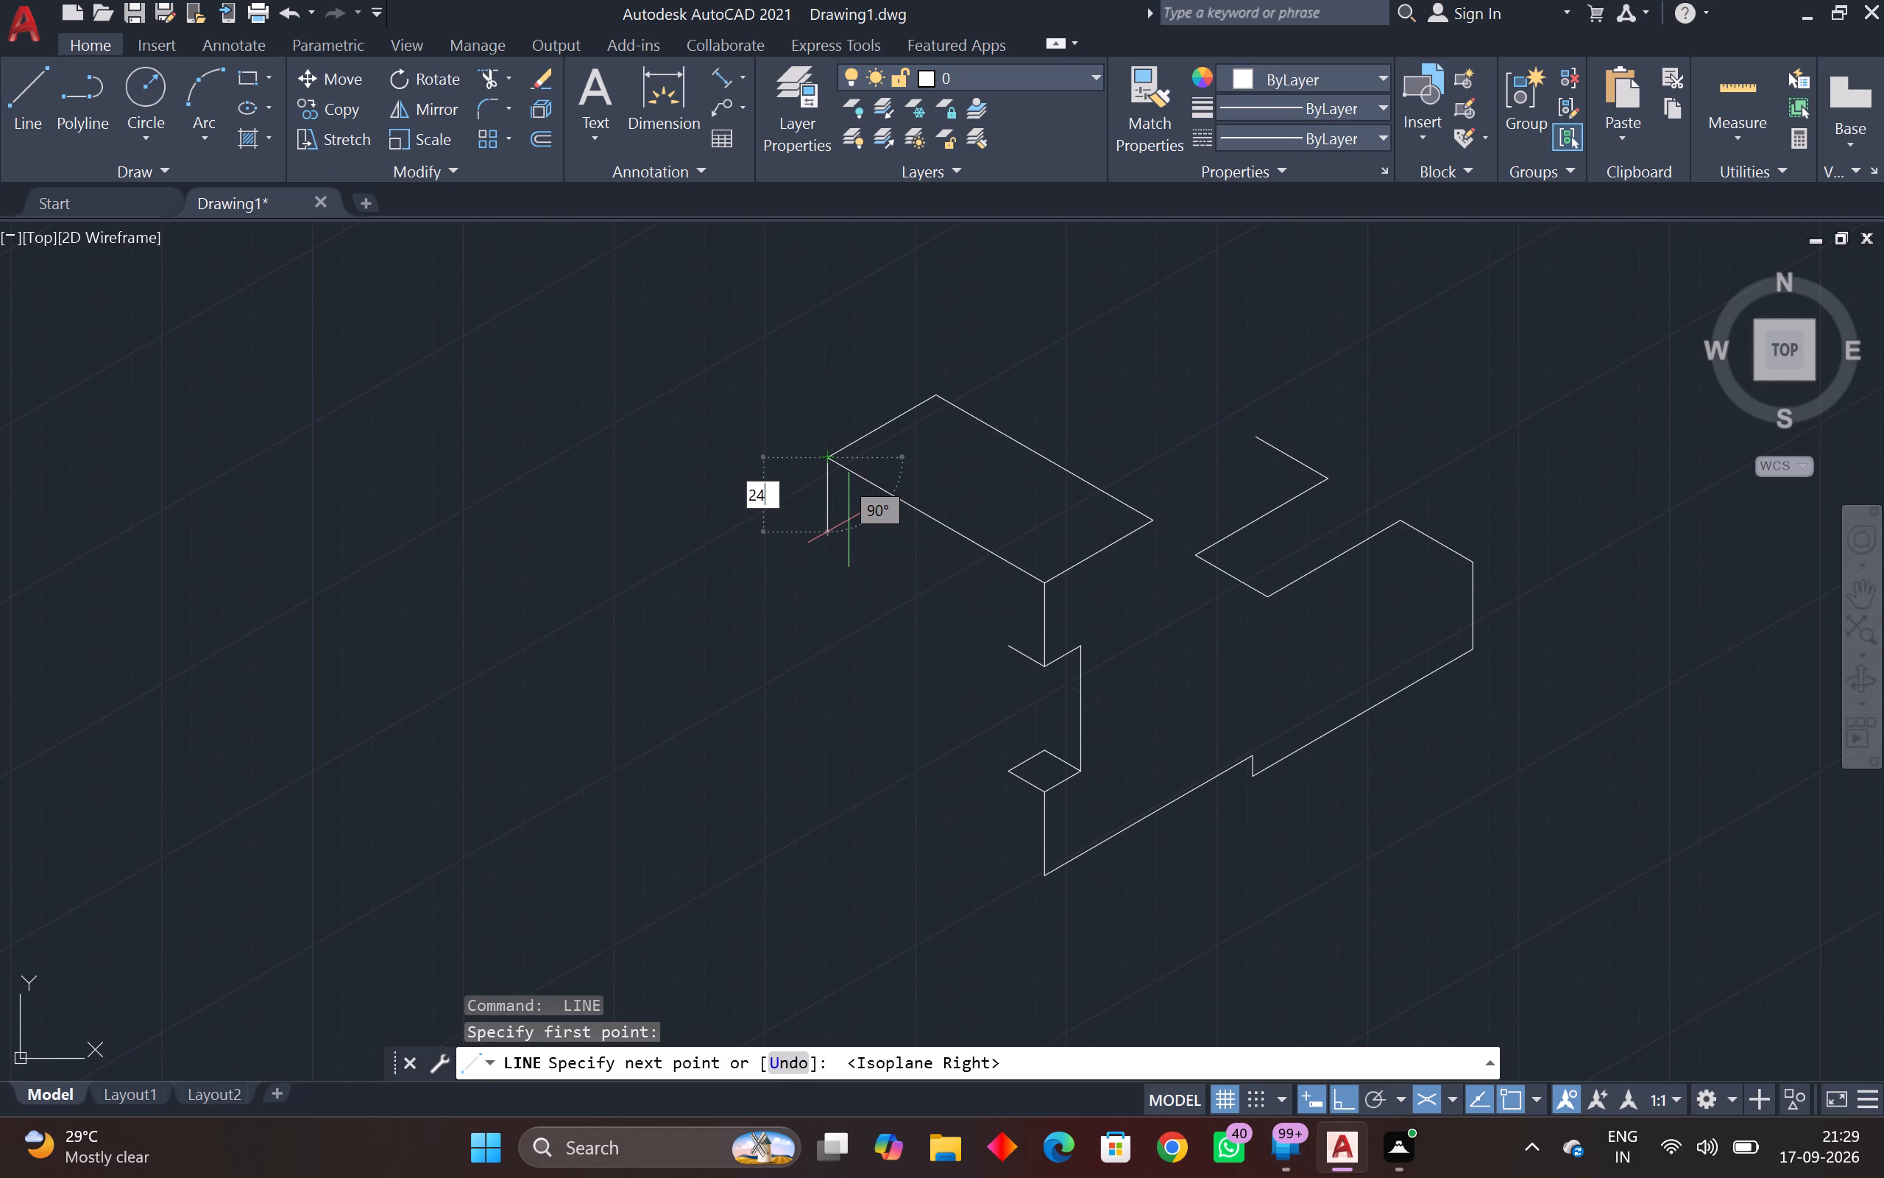
key(Return)
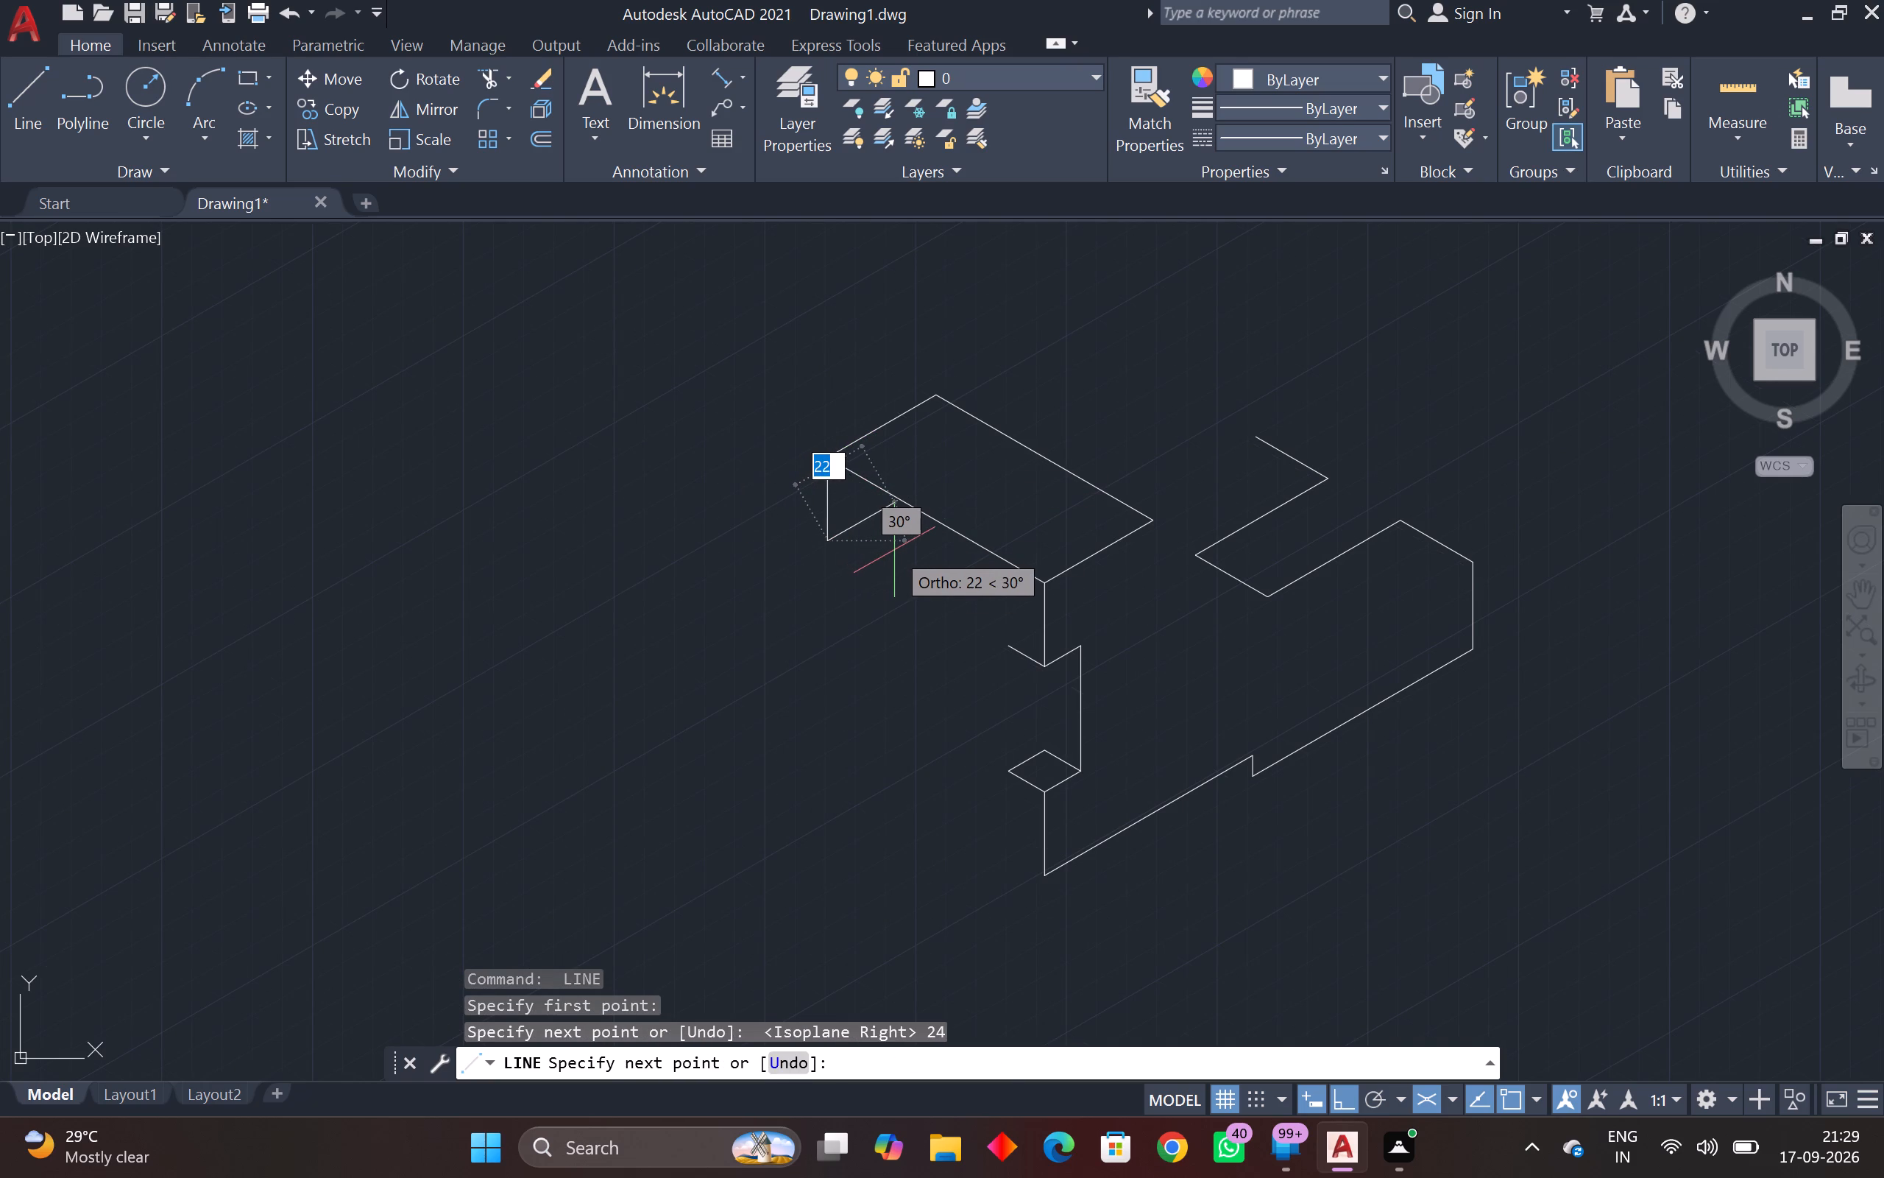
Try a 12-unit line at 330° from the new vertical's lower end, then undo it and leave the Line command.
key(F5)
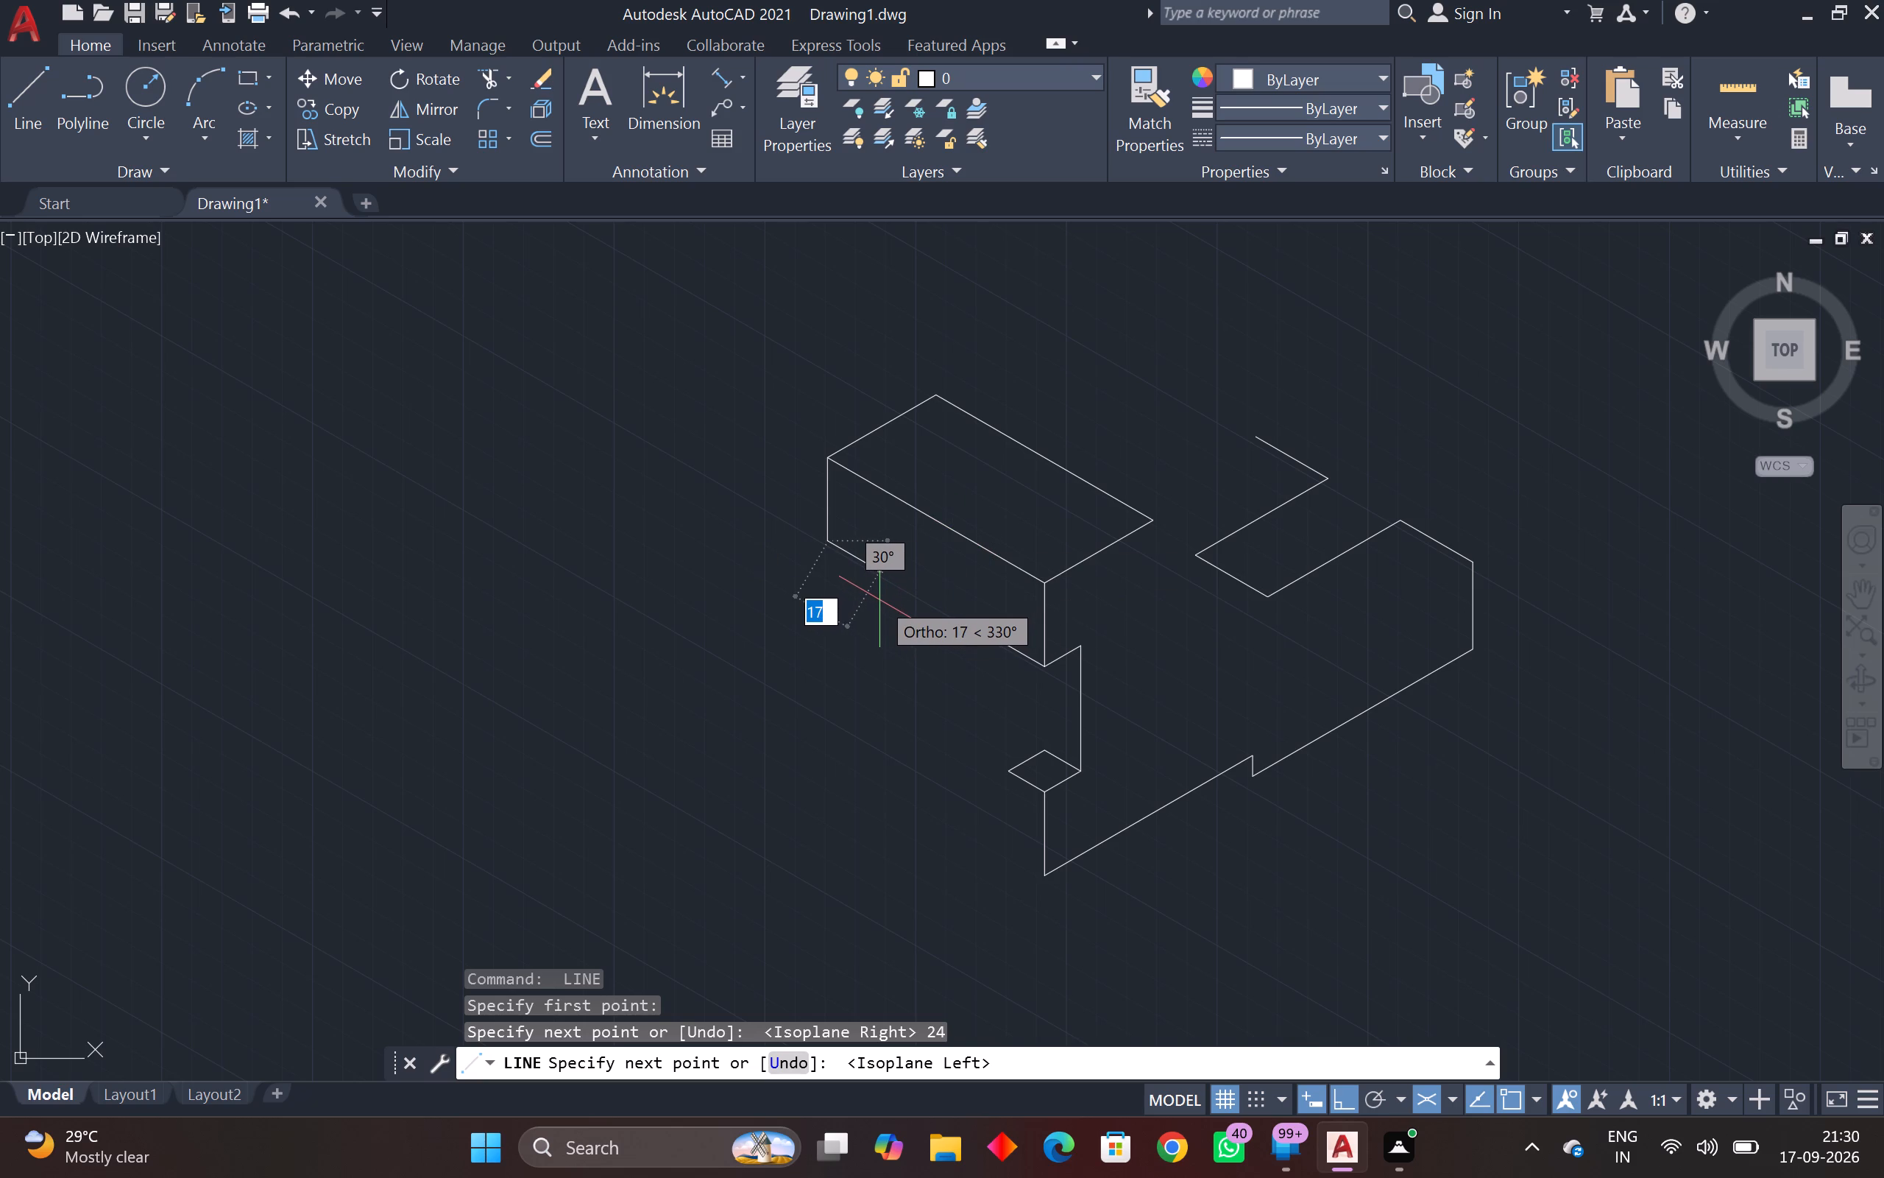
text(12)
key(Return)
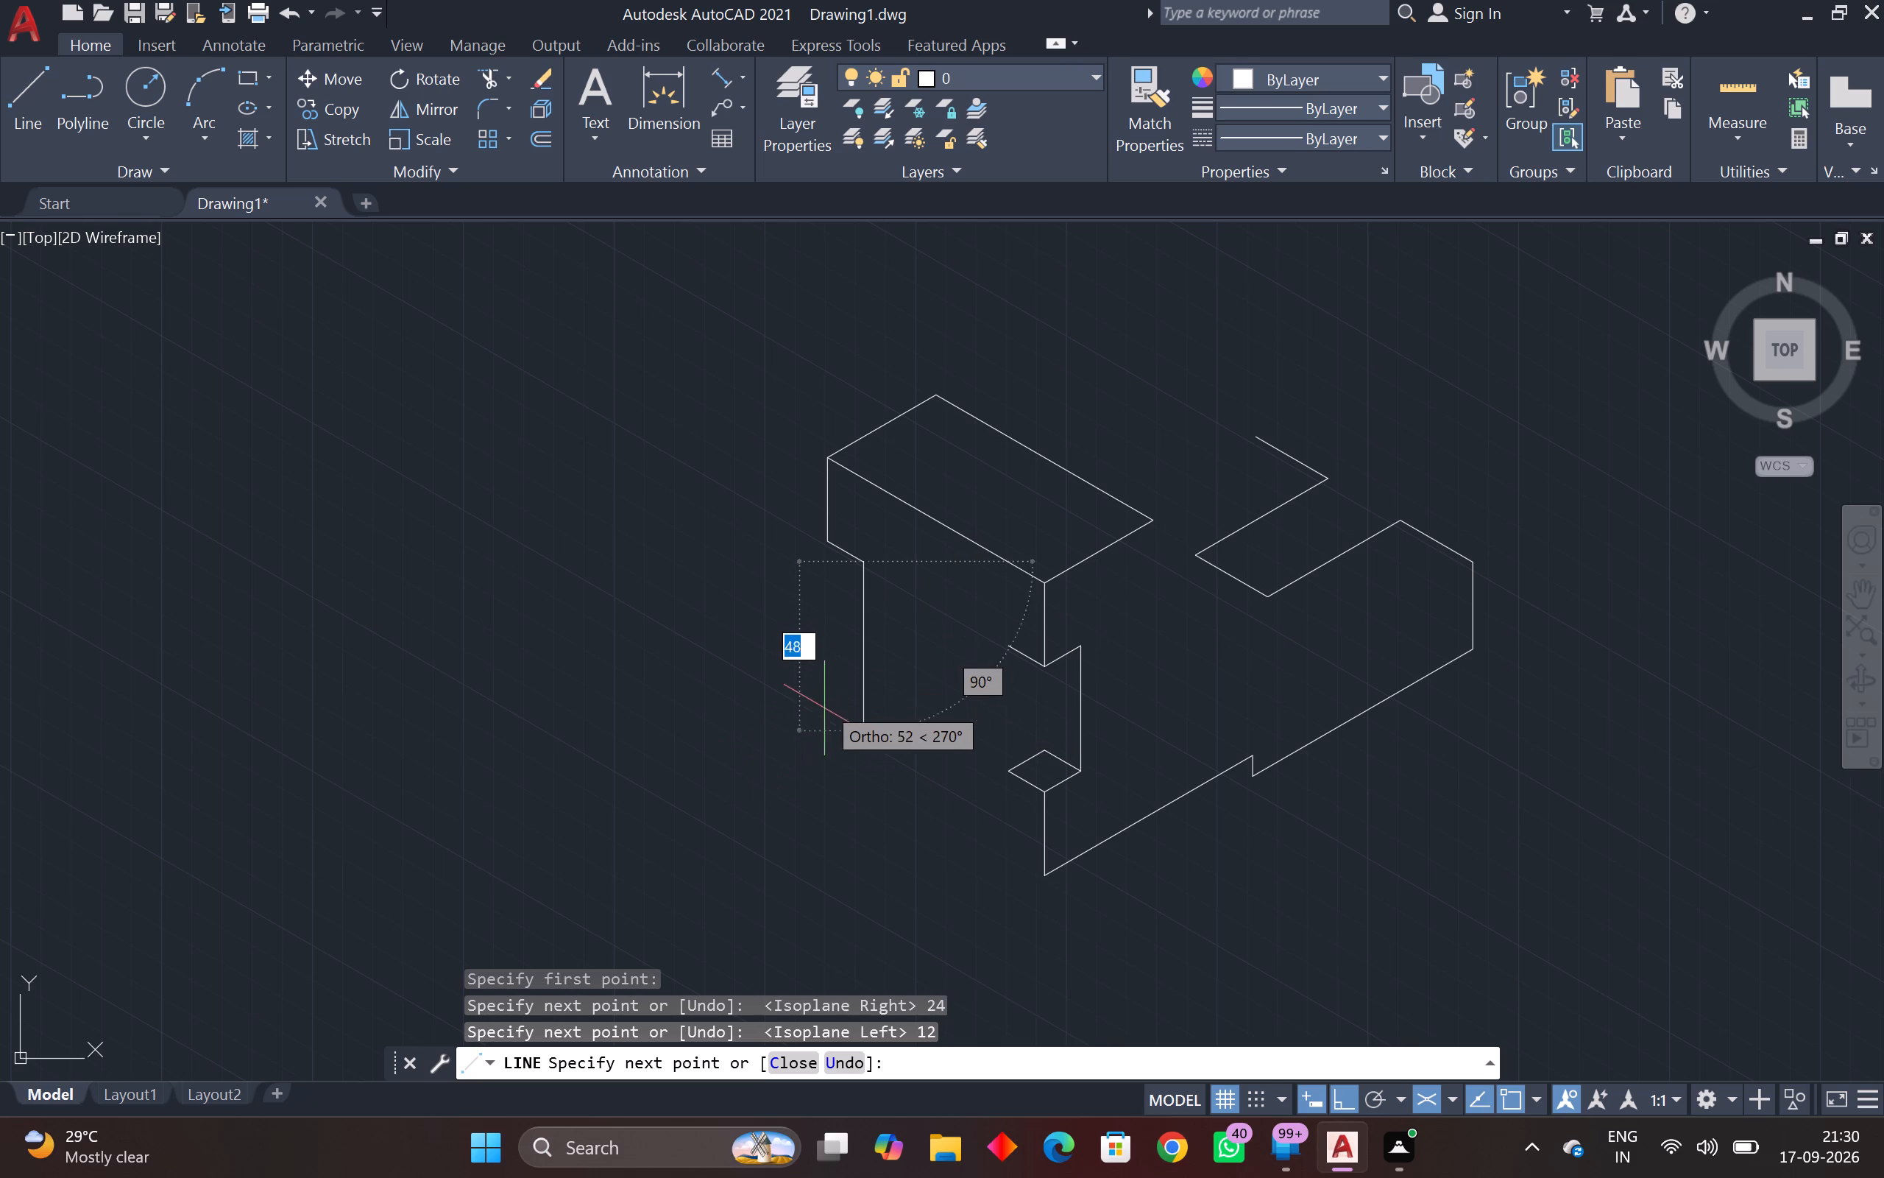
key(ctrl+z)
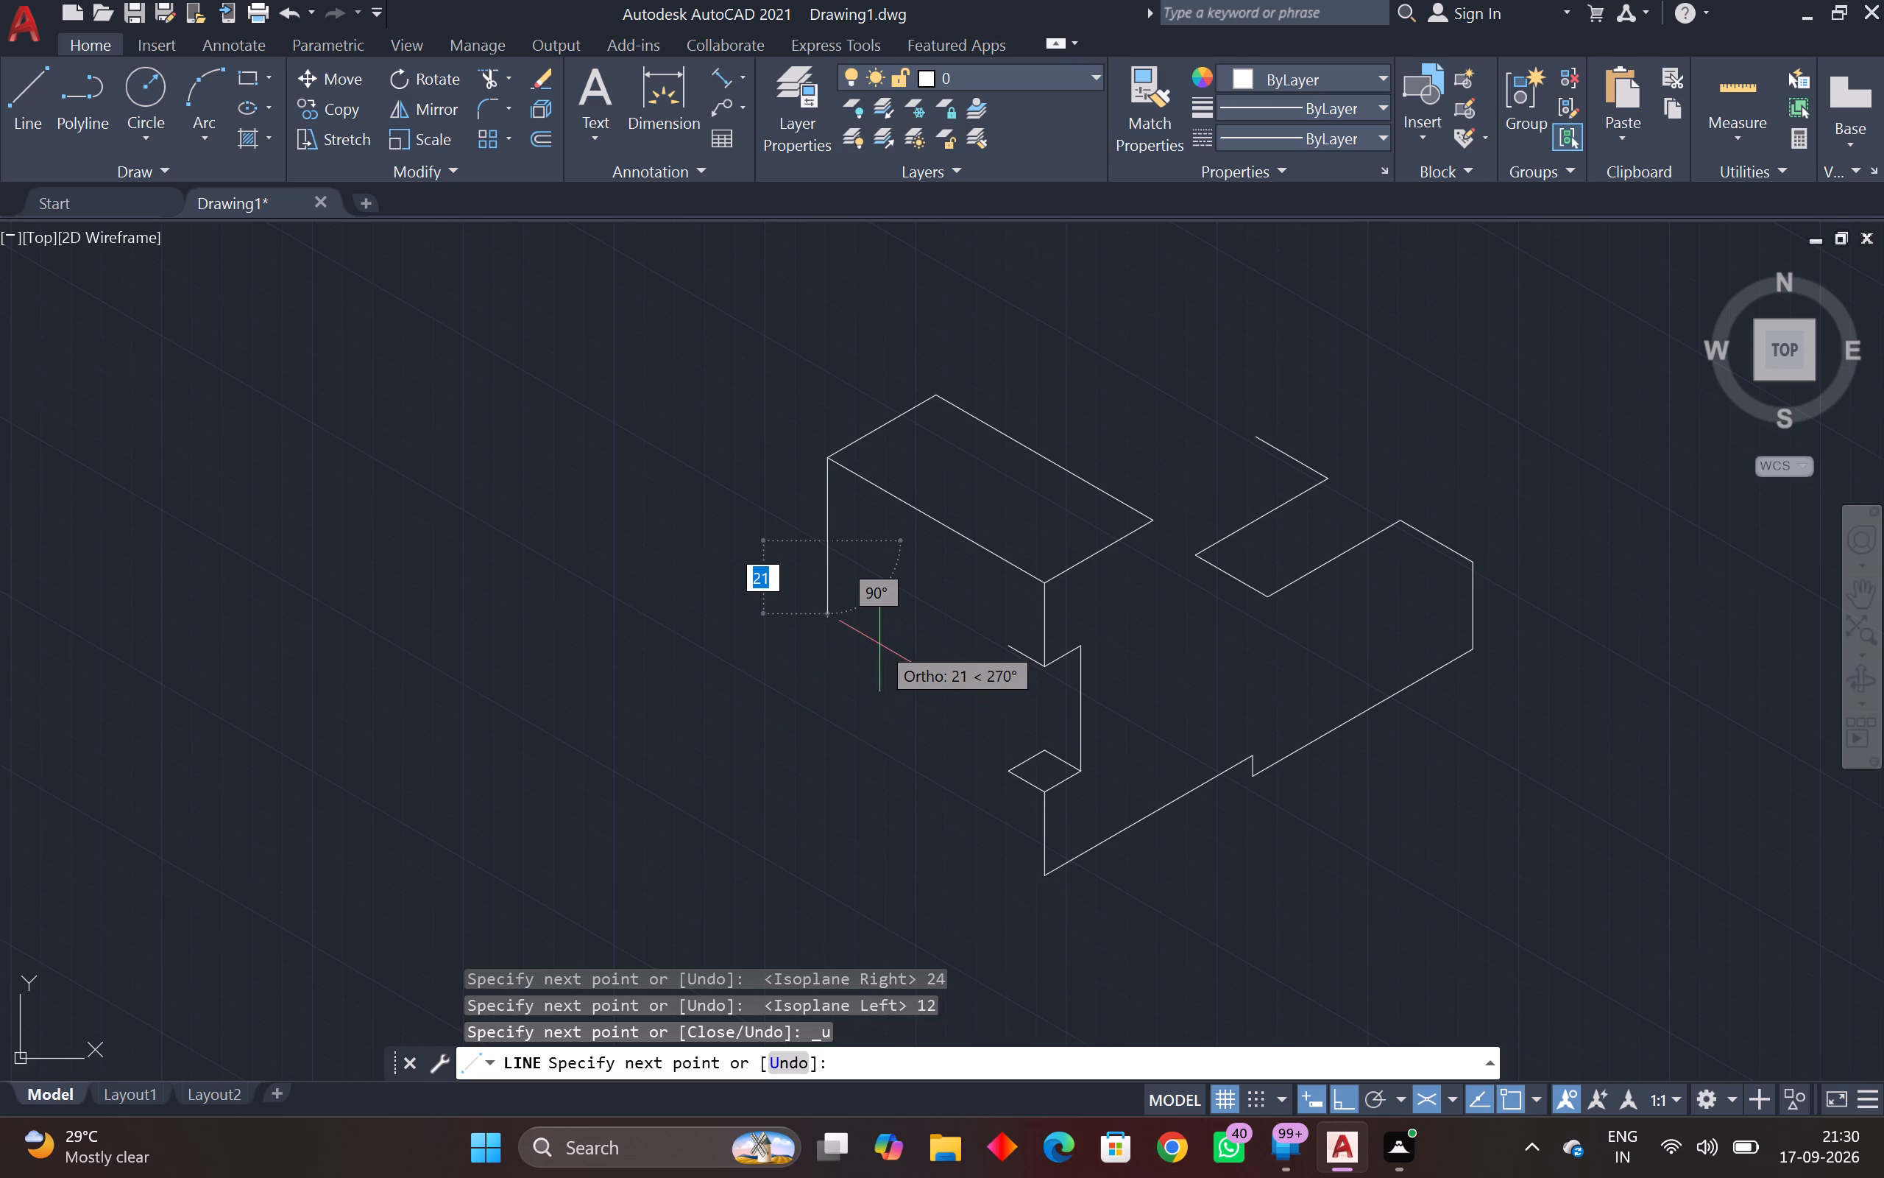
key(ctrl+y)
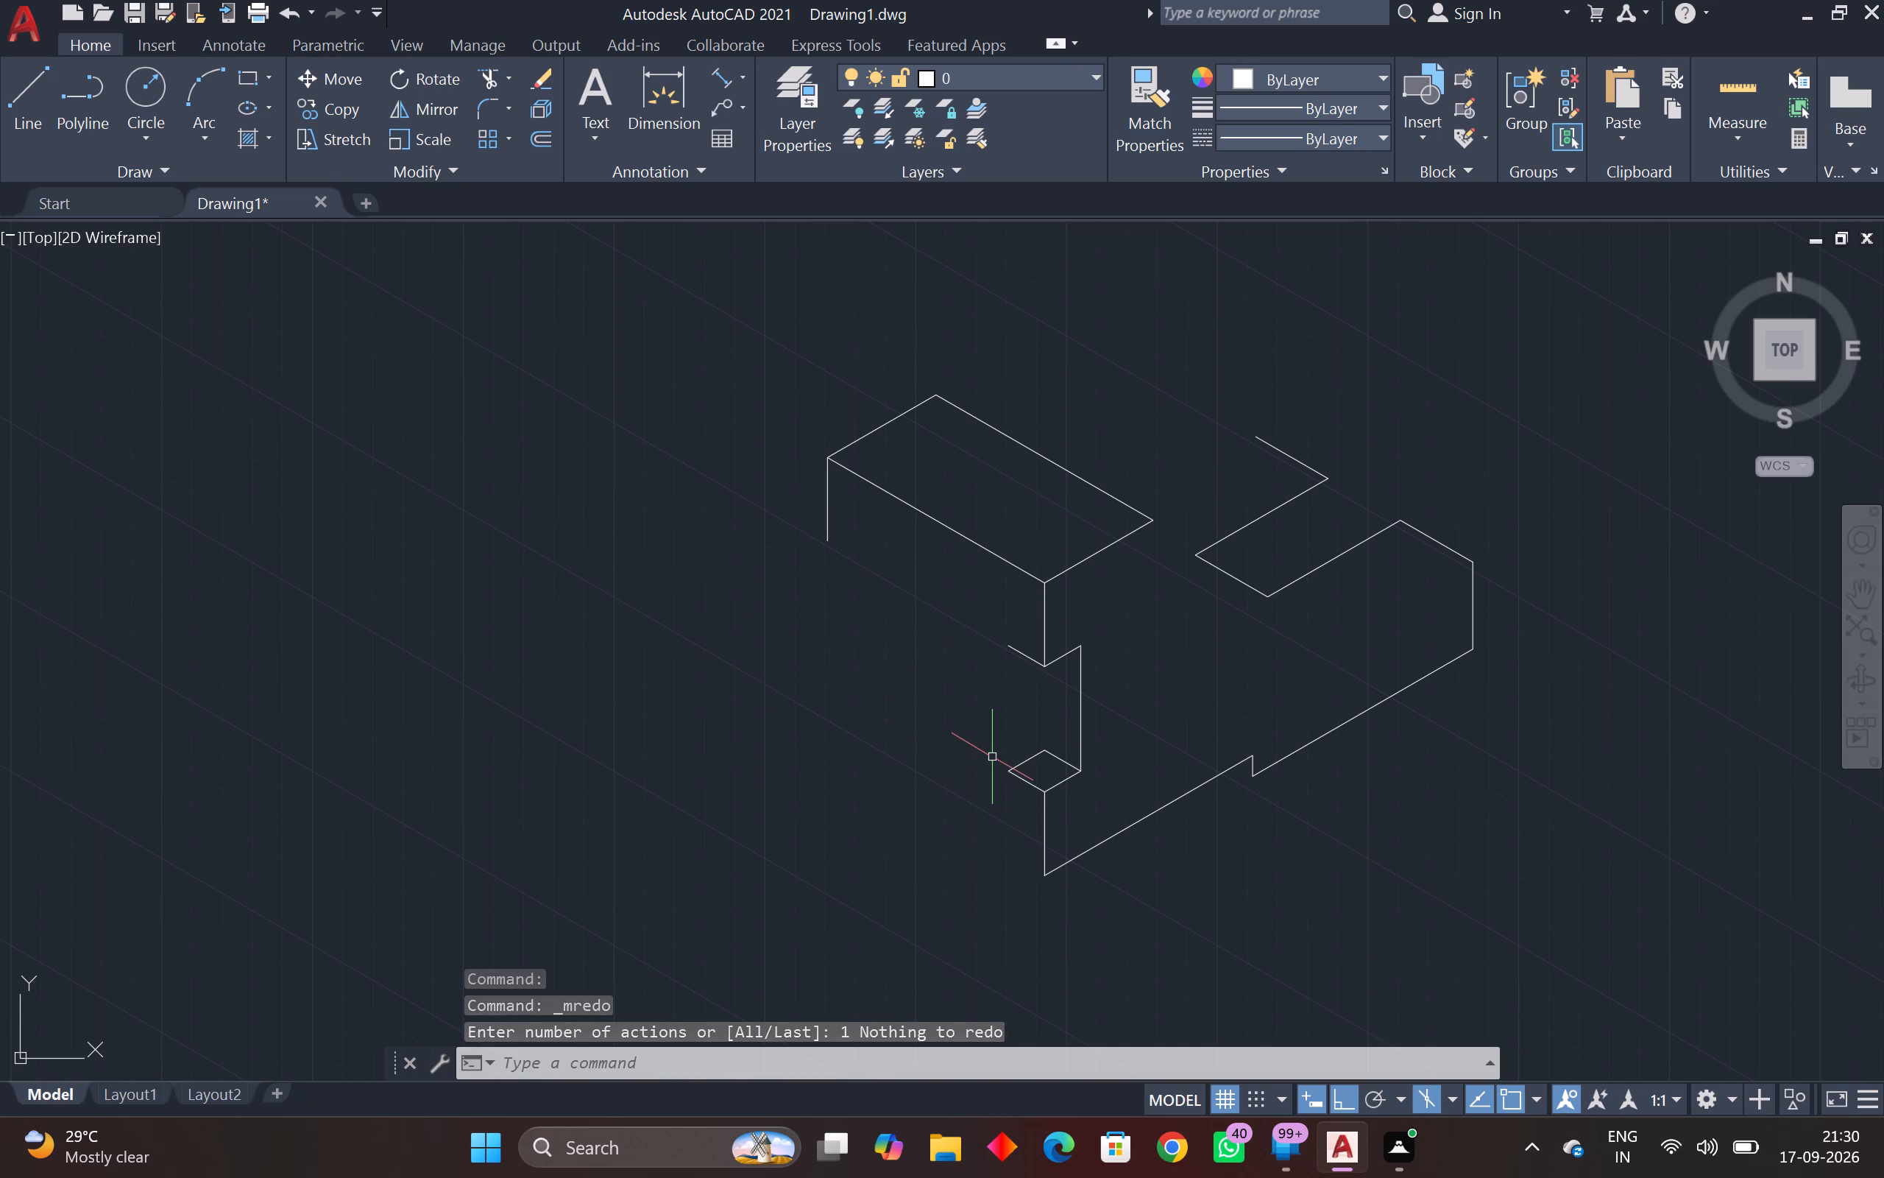
From the block's lowest front corner, draw connected lines of 47 at 150°, 6 straight down and 22 at 150°.
text(l)
key(space)
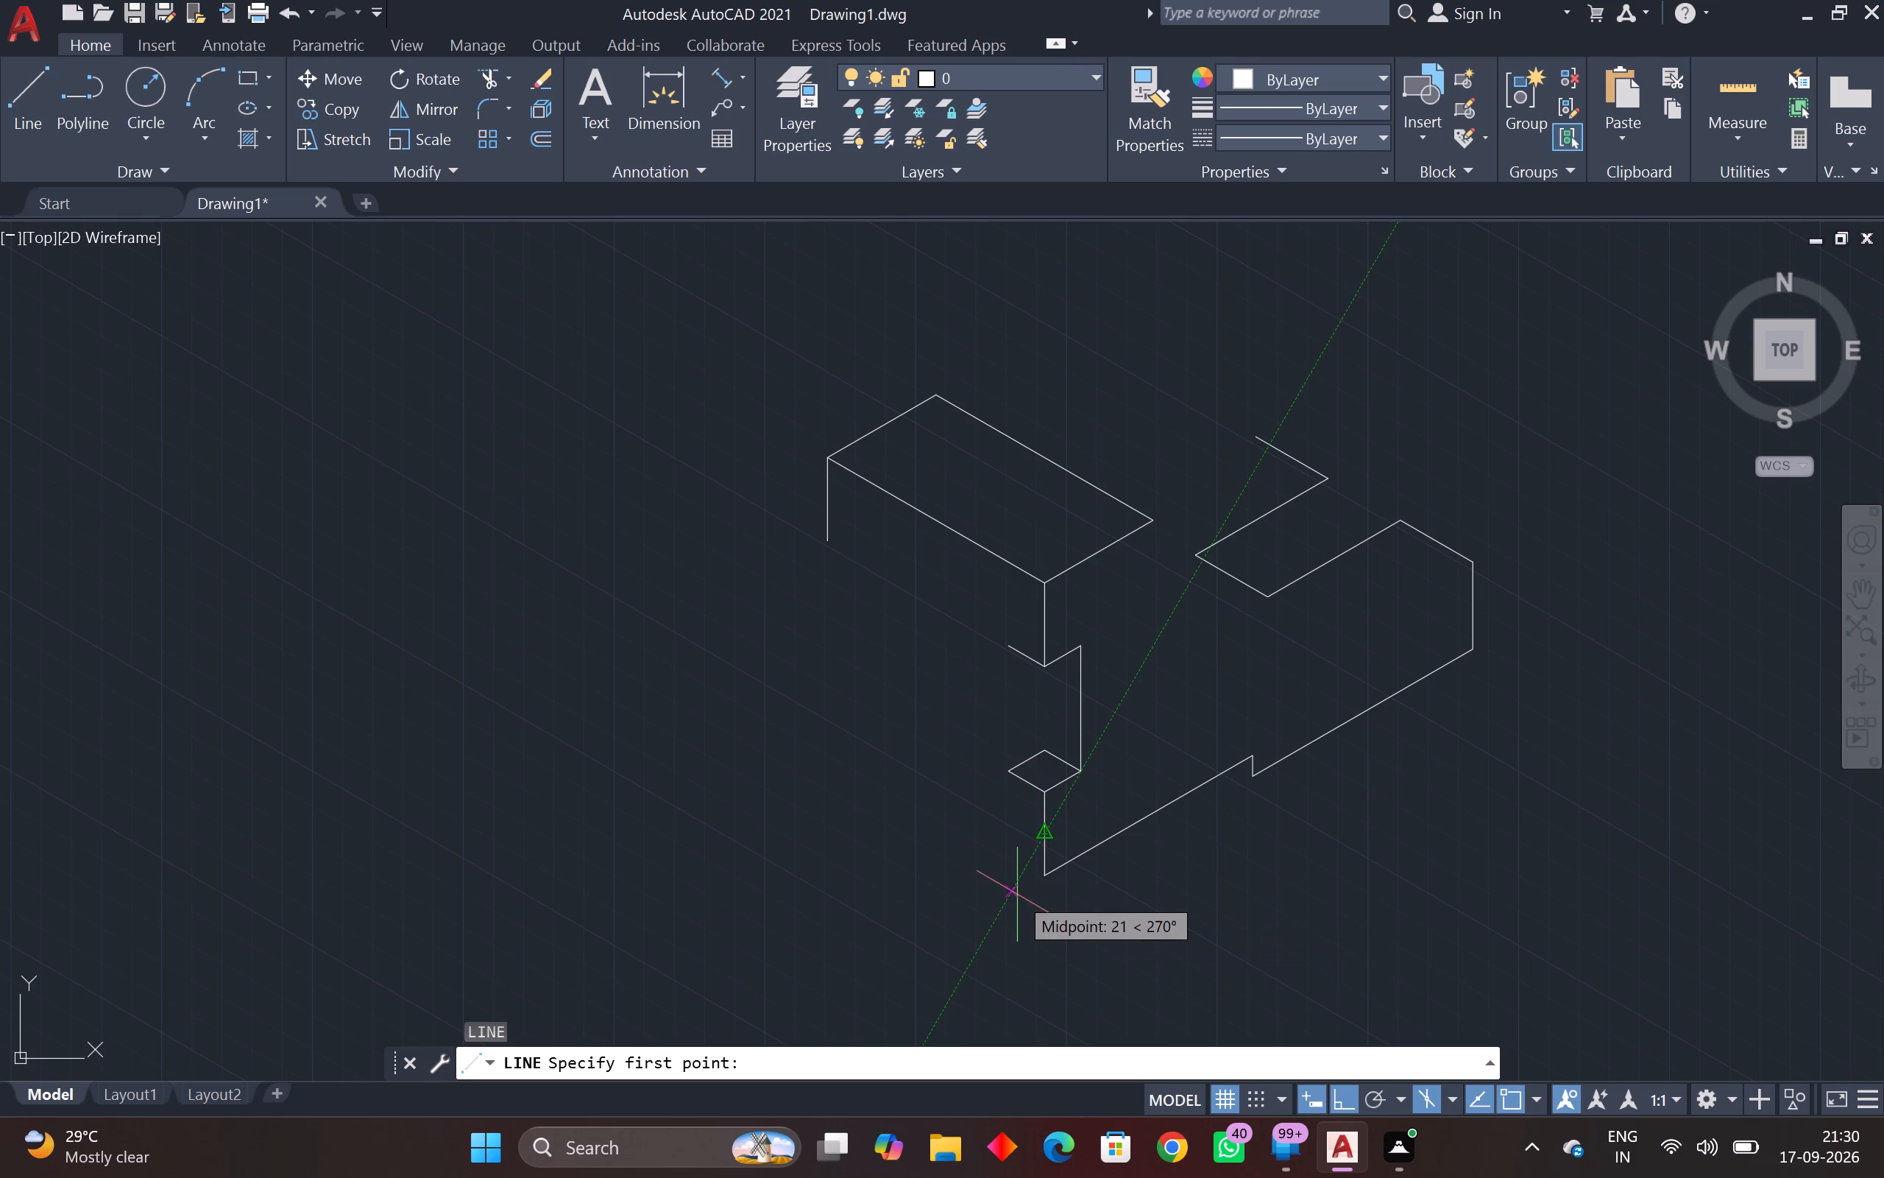
click(1047, 876)
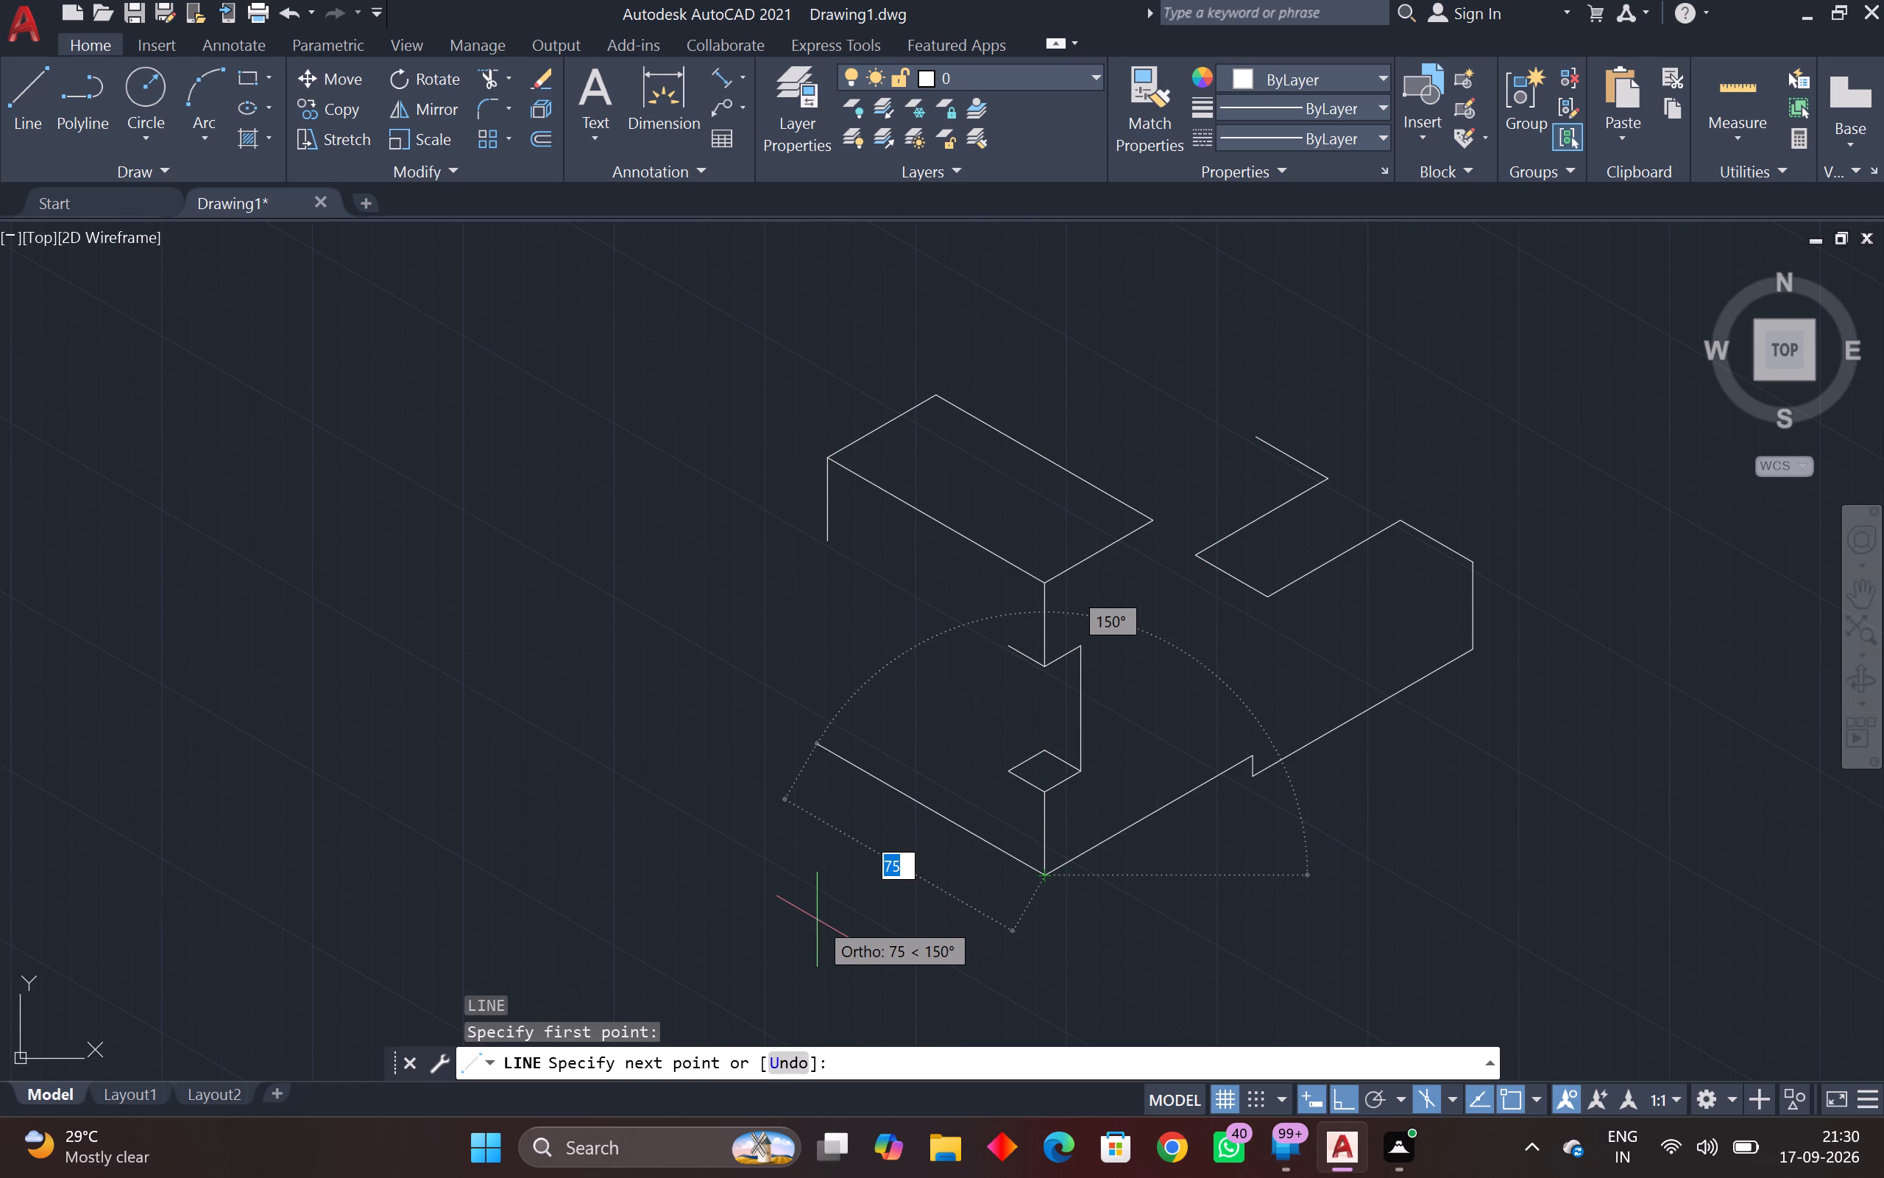
text(47)
key(Return)
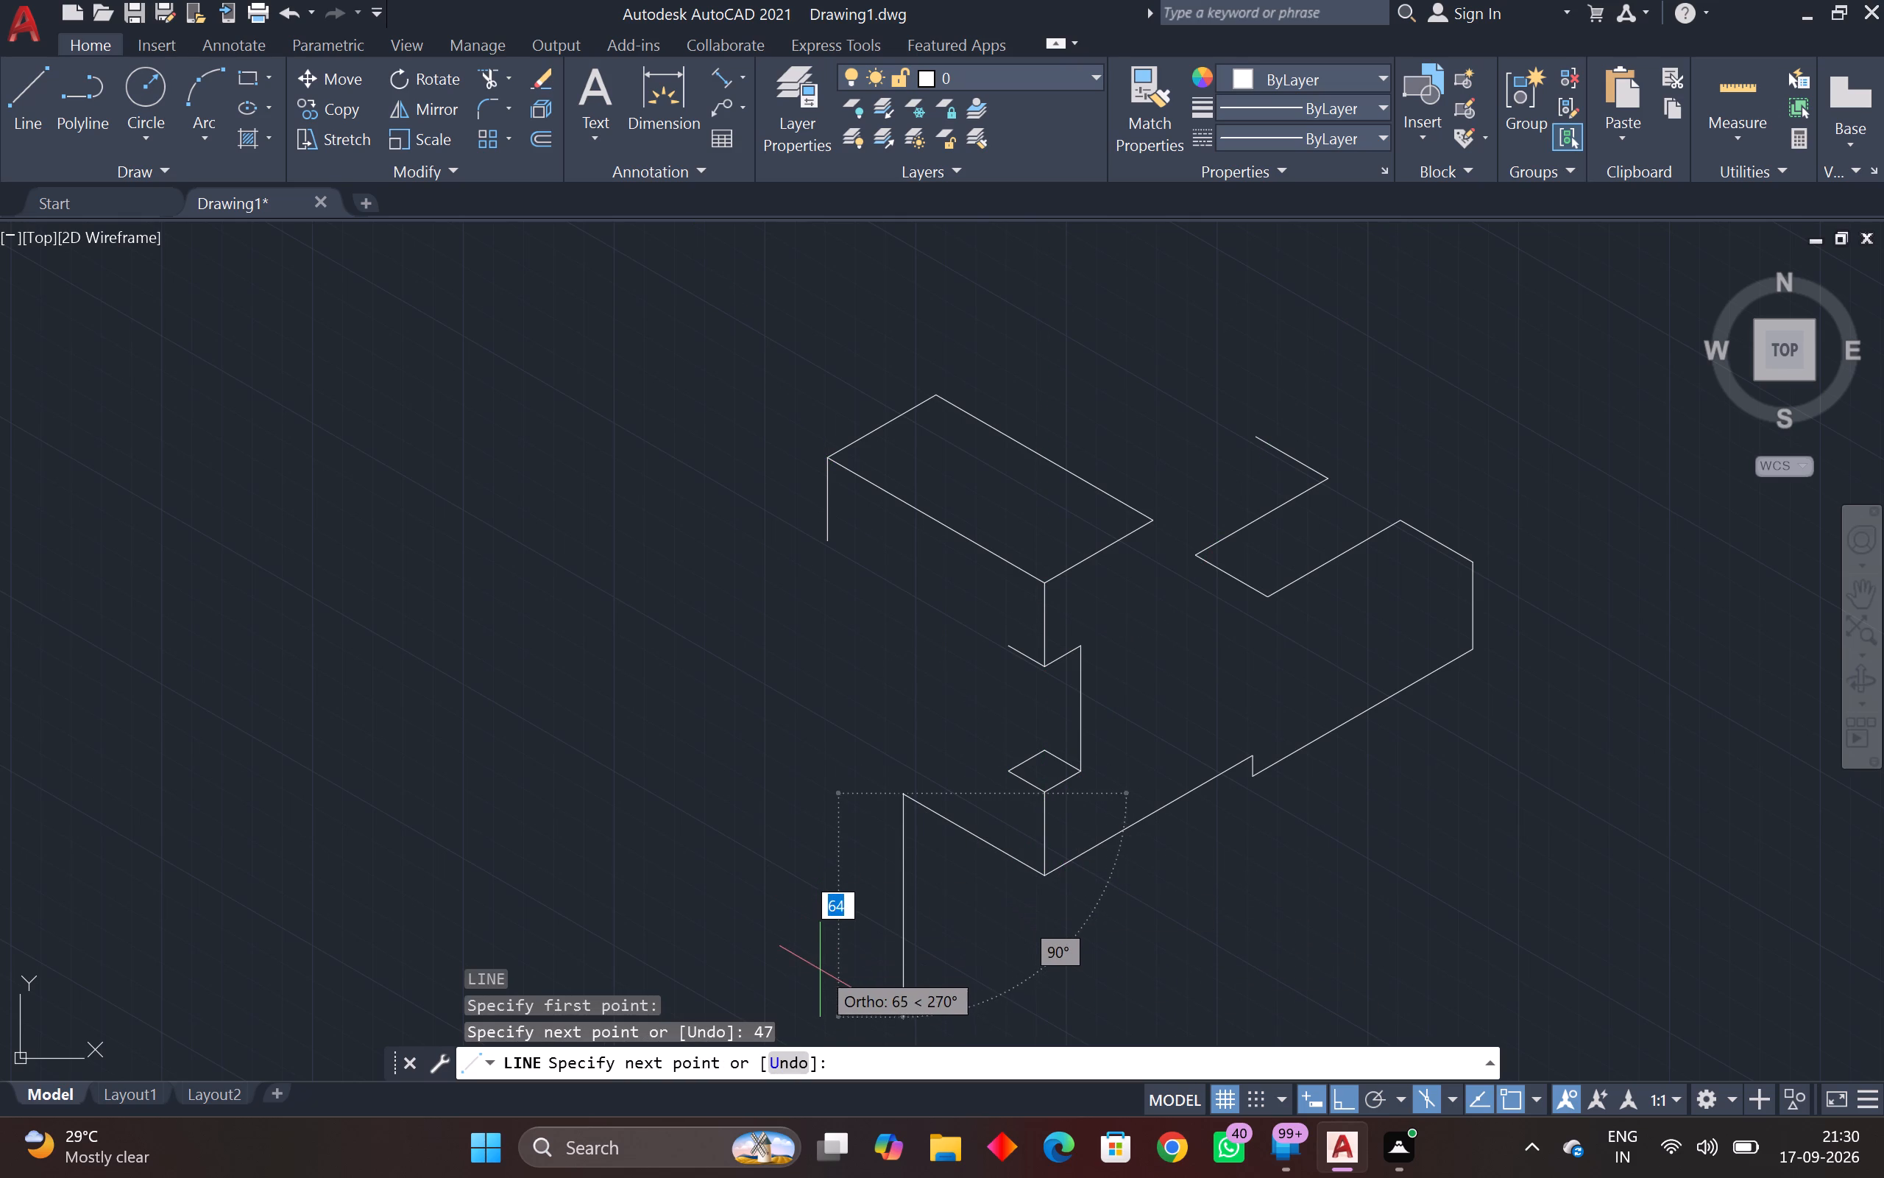
key(6)
key(Return)
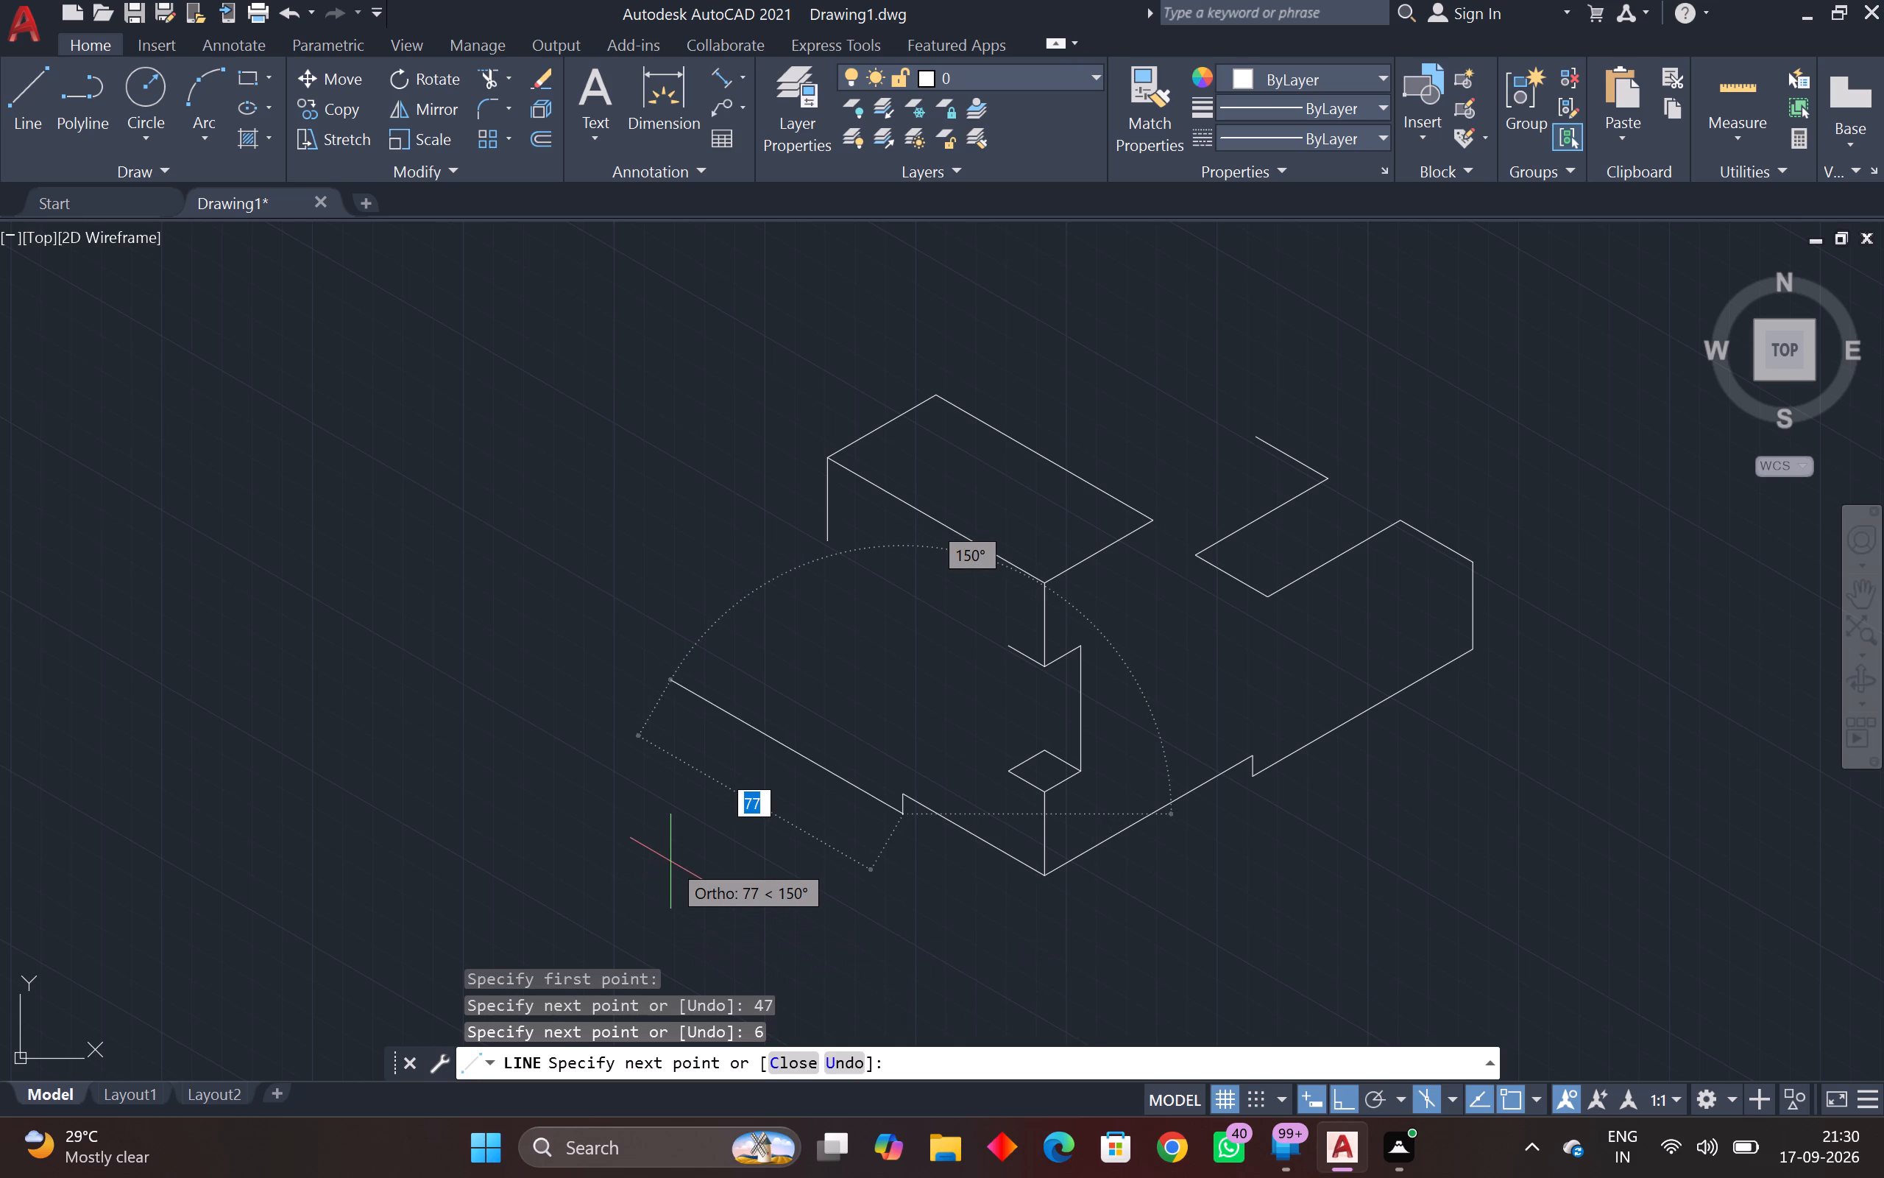
key(2)
key(2)
key(Return)
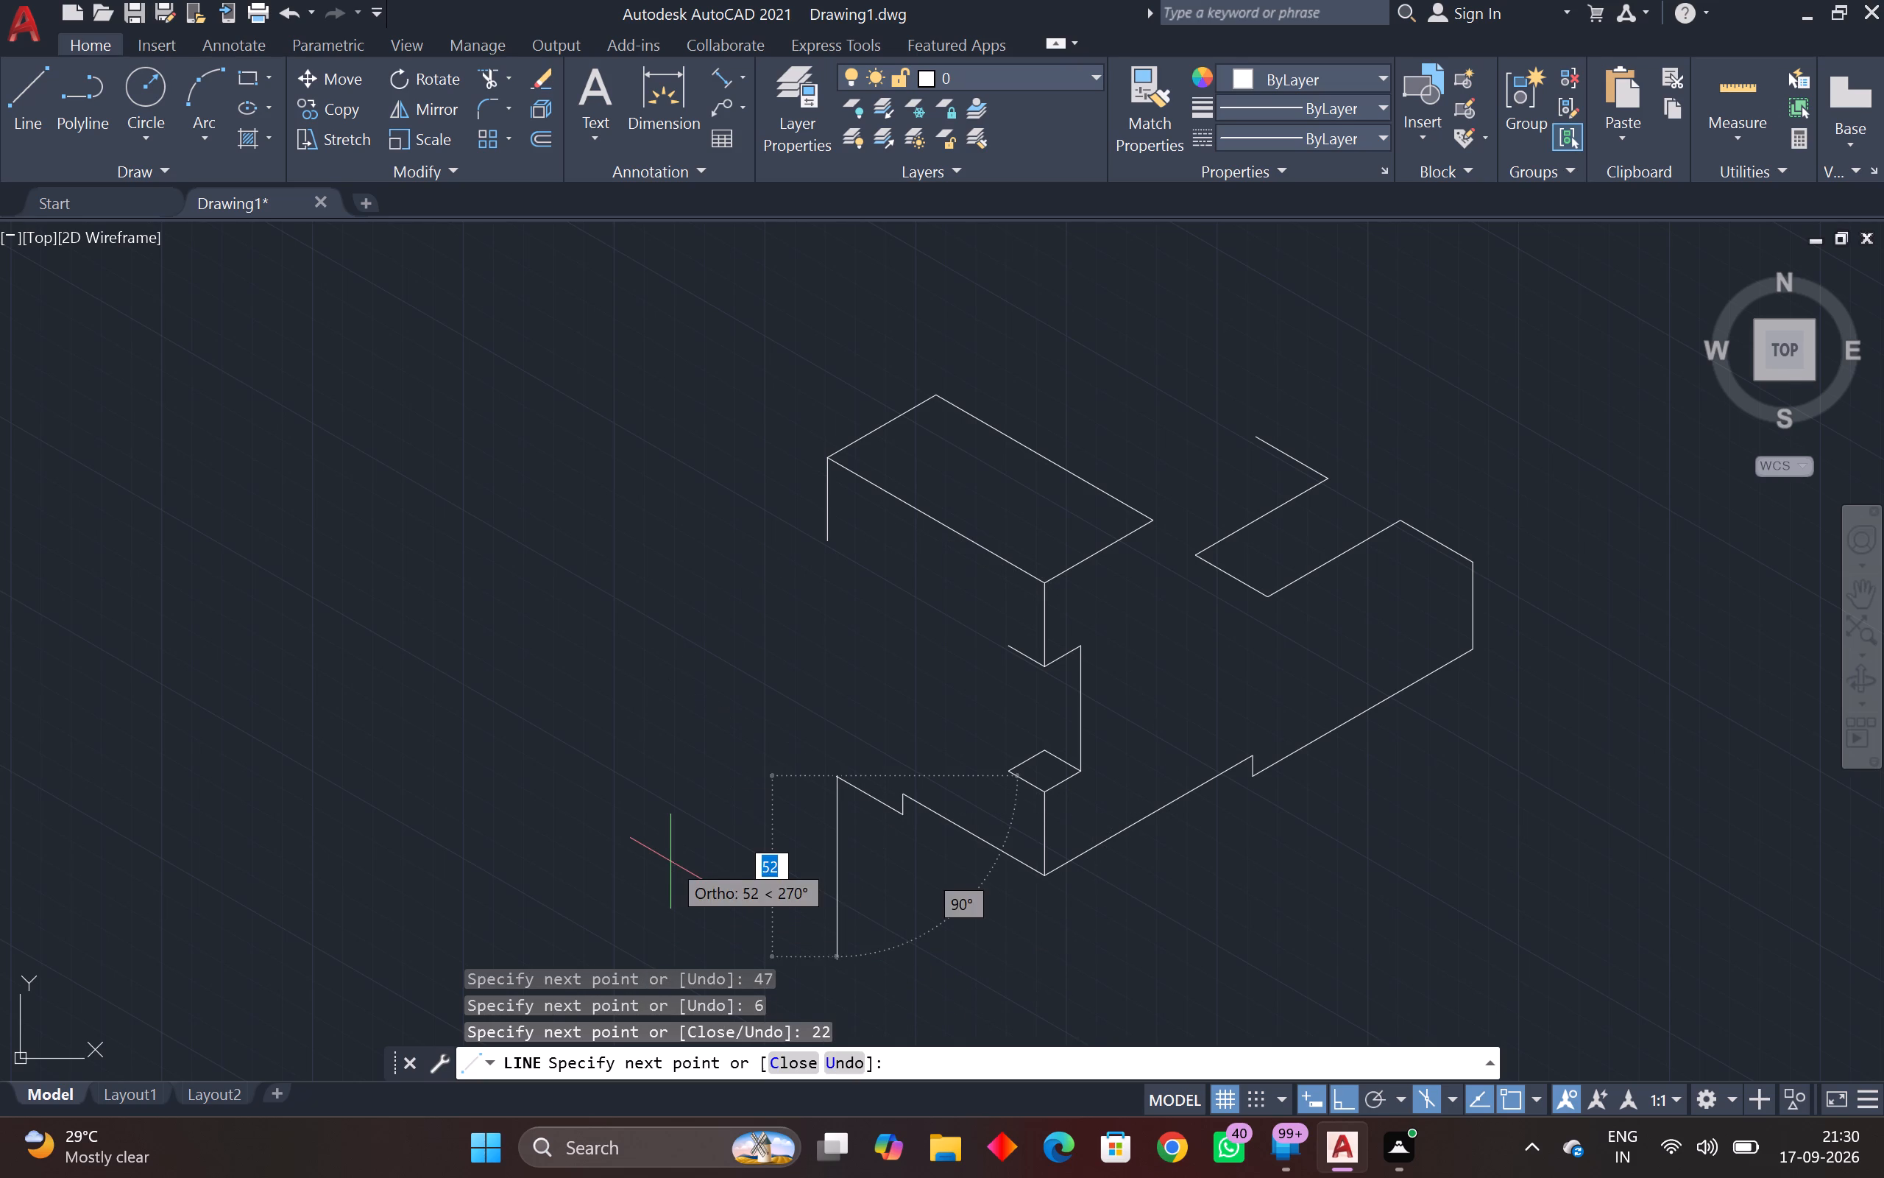
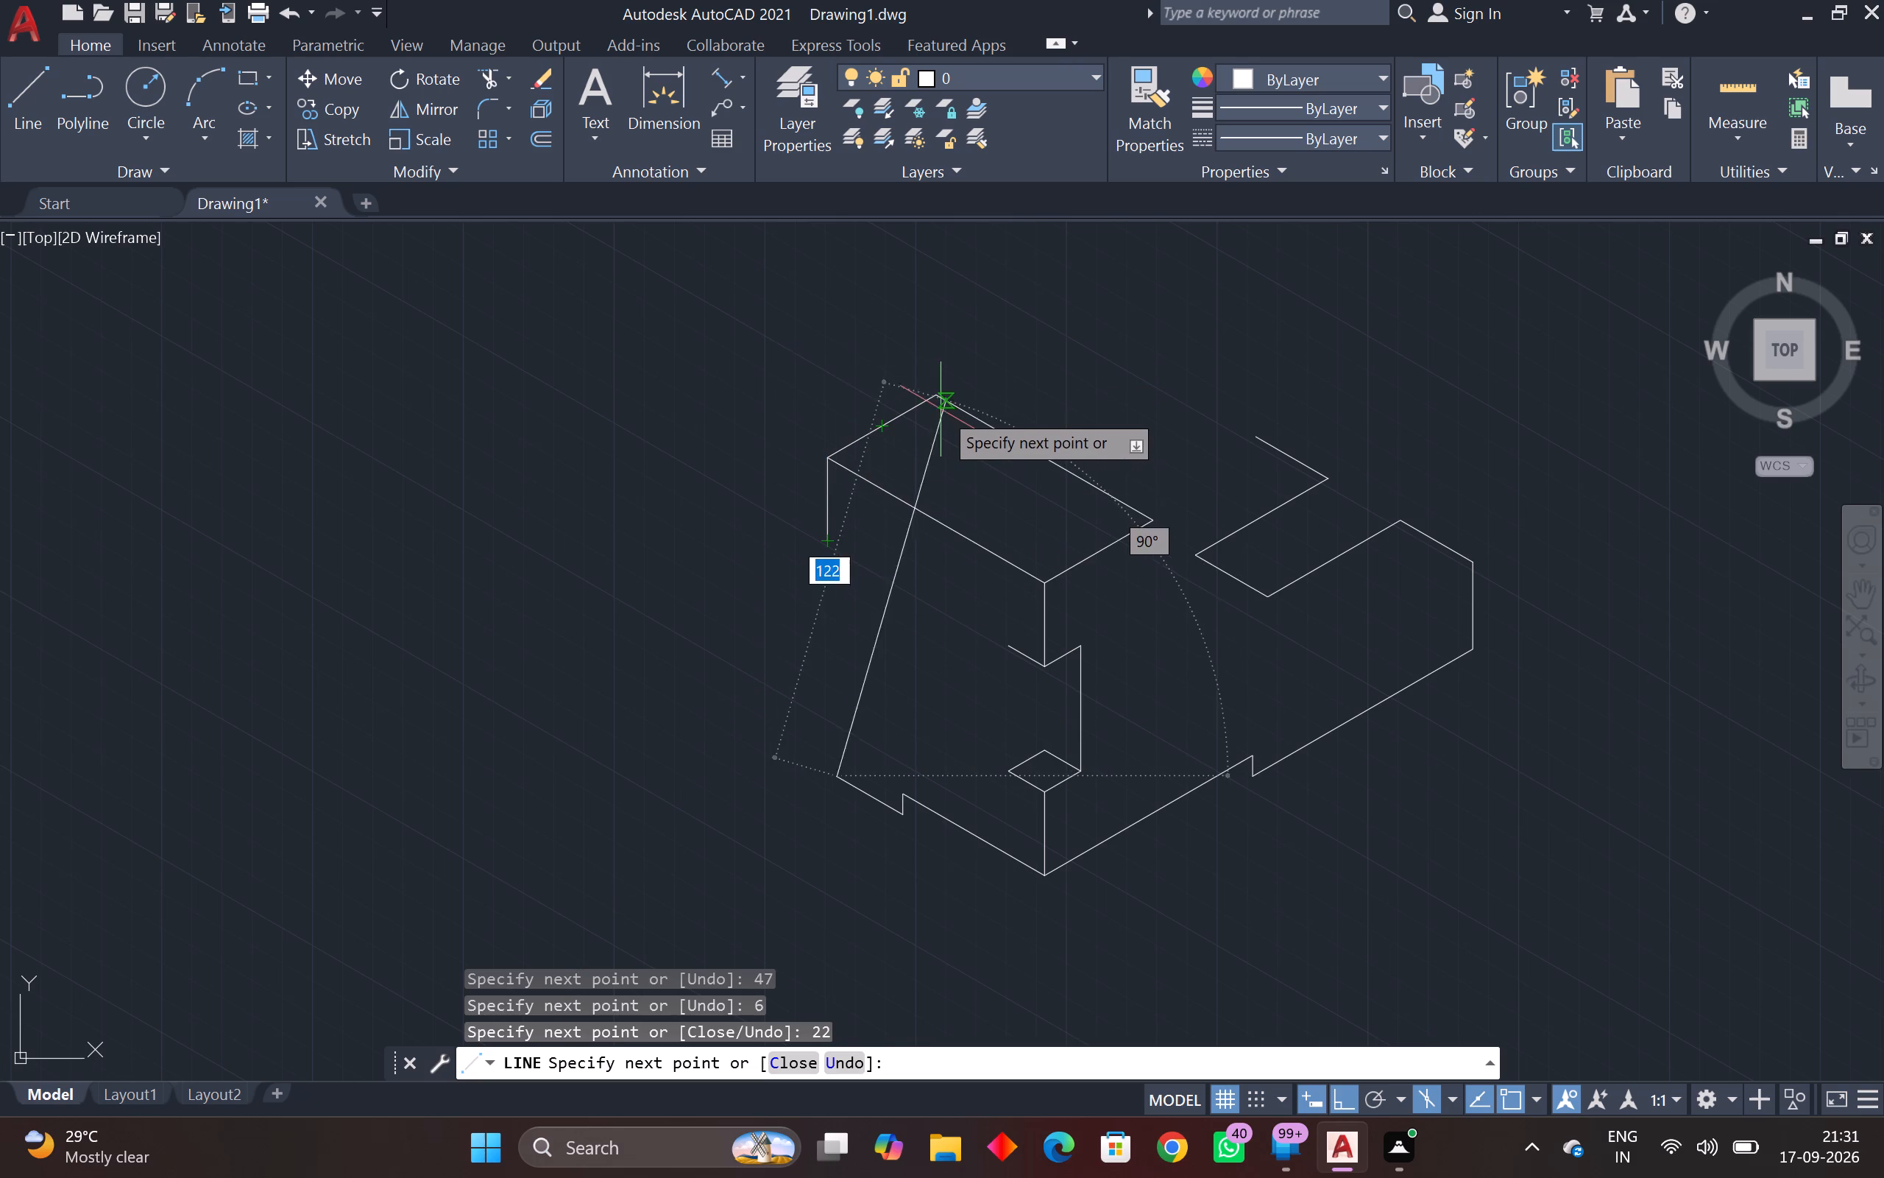
From the left end of the bottom outline, draw a vertical construction line up past the upper parallelogram's far-left corner.
click(817, 342)
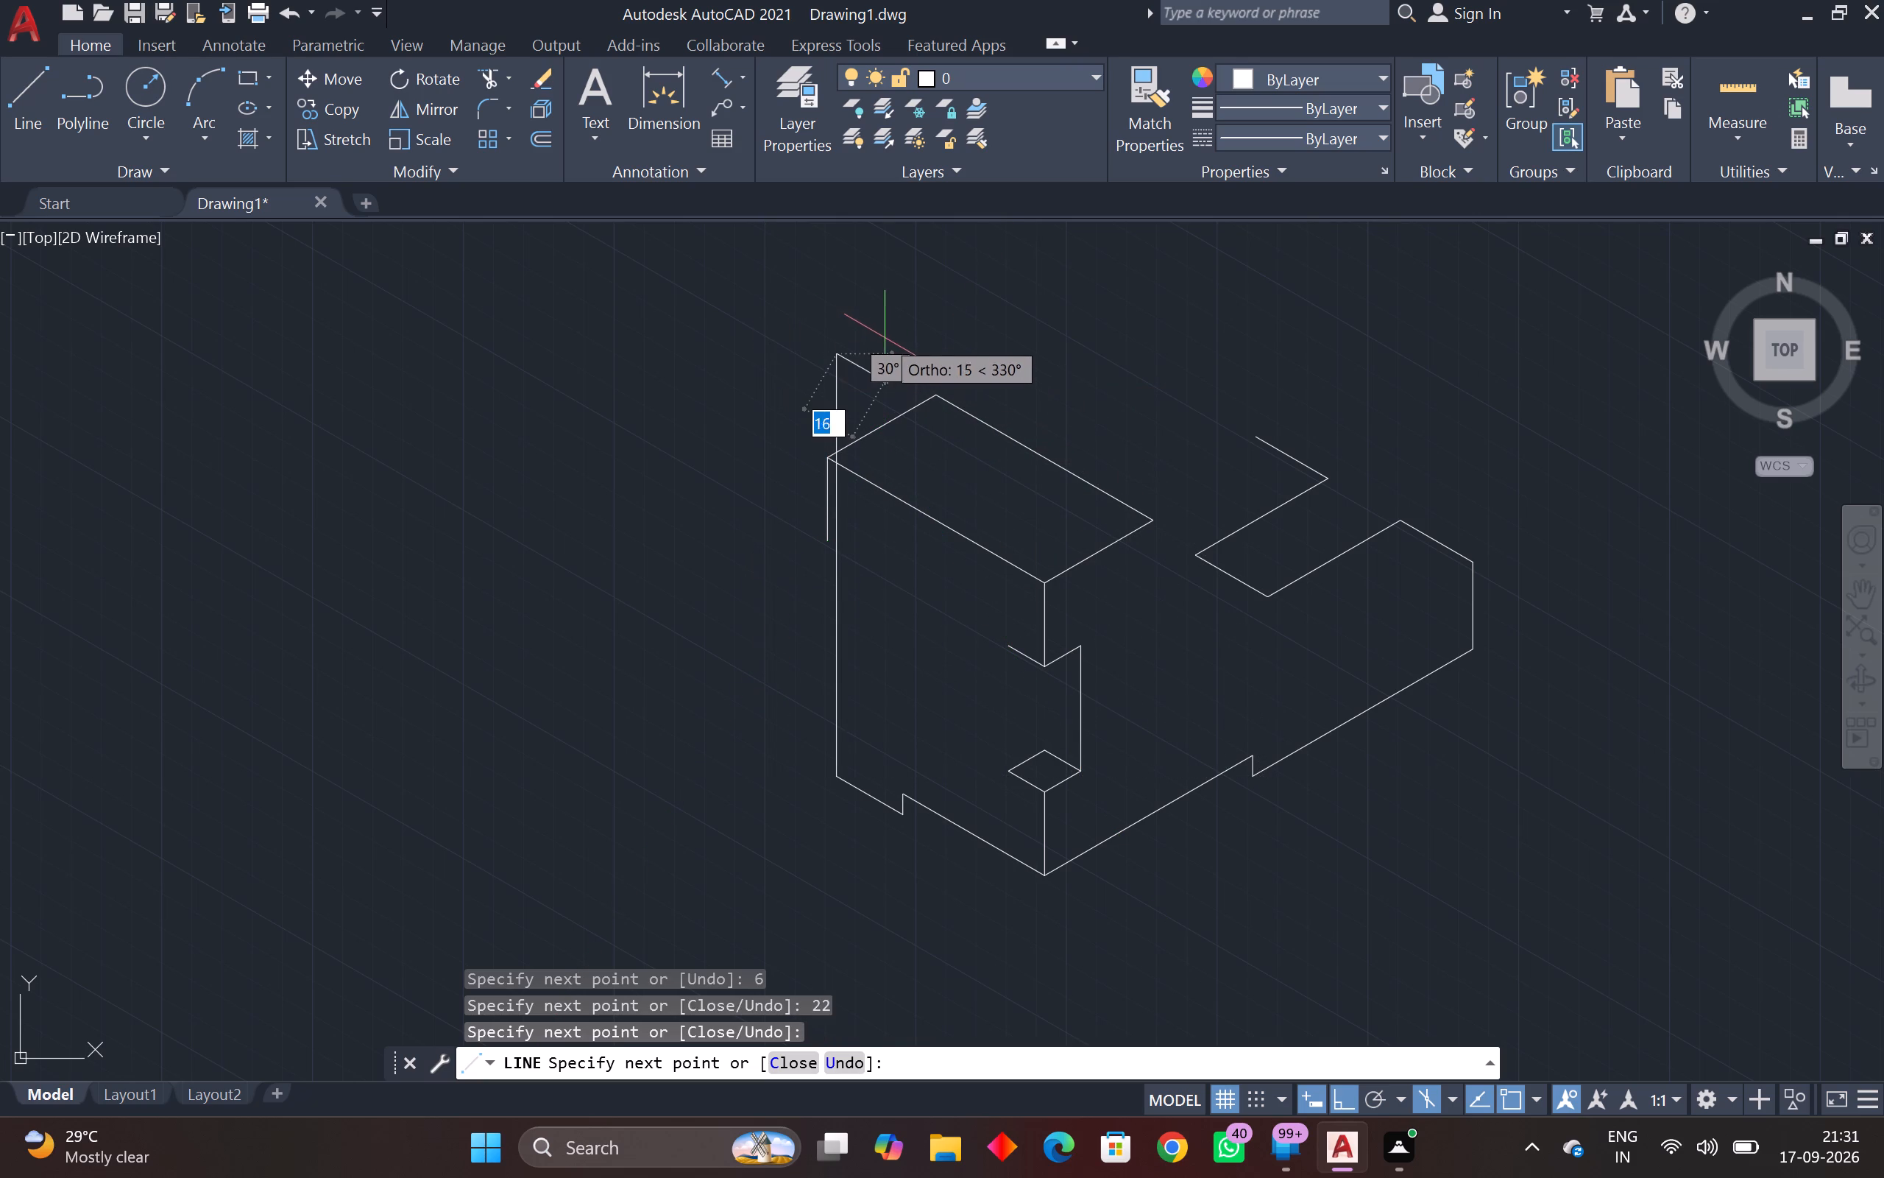
key(ctrl+z)
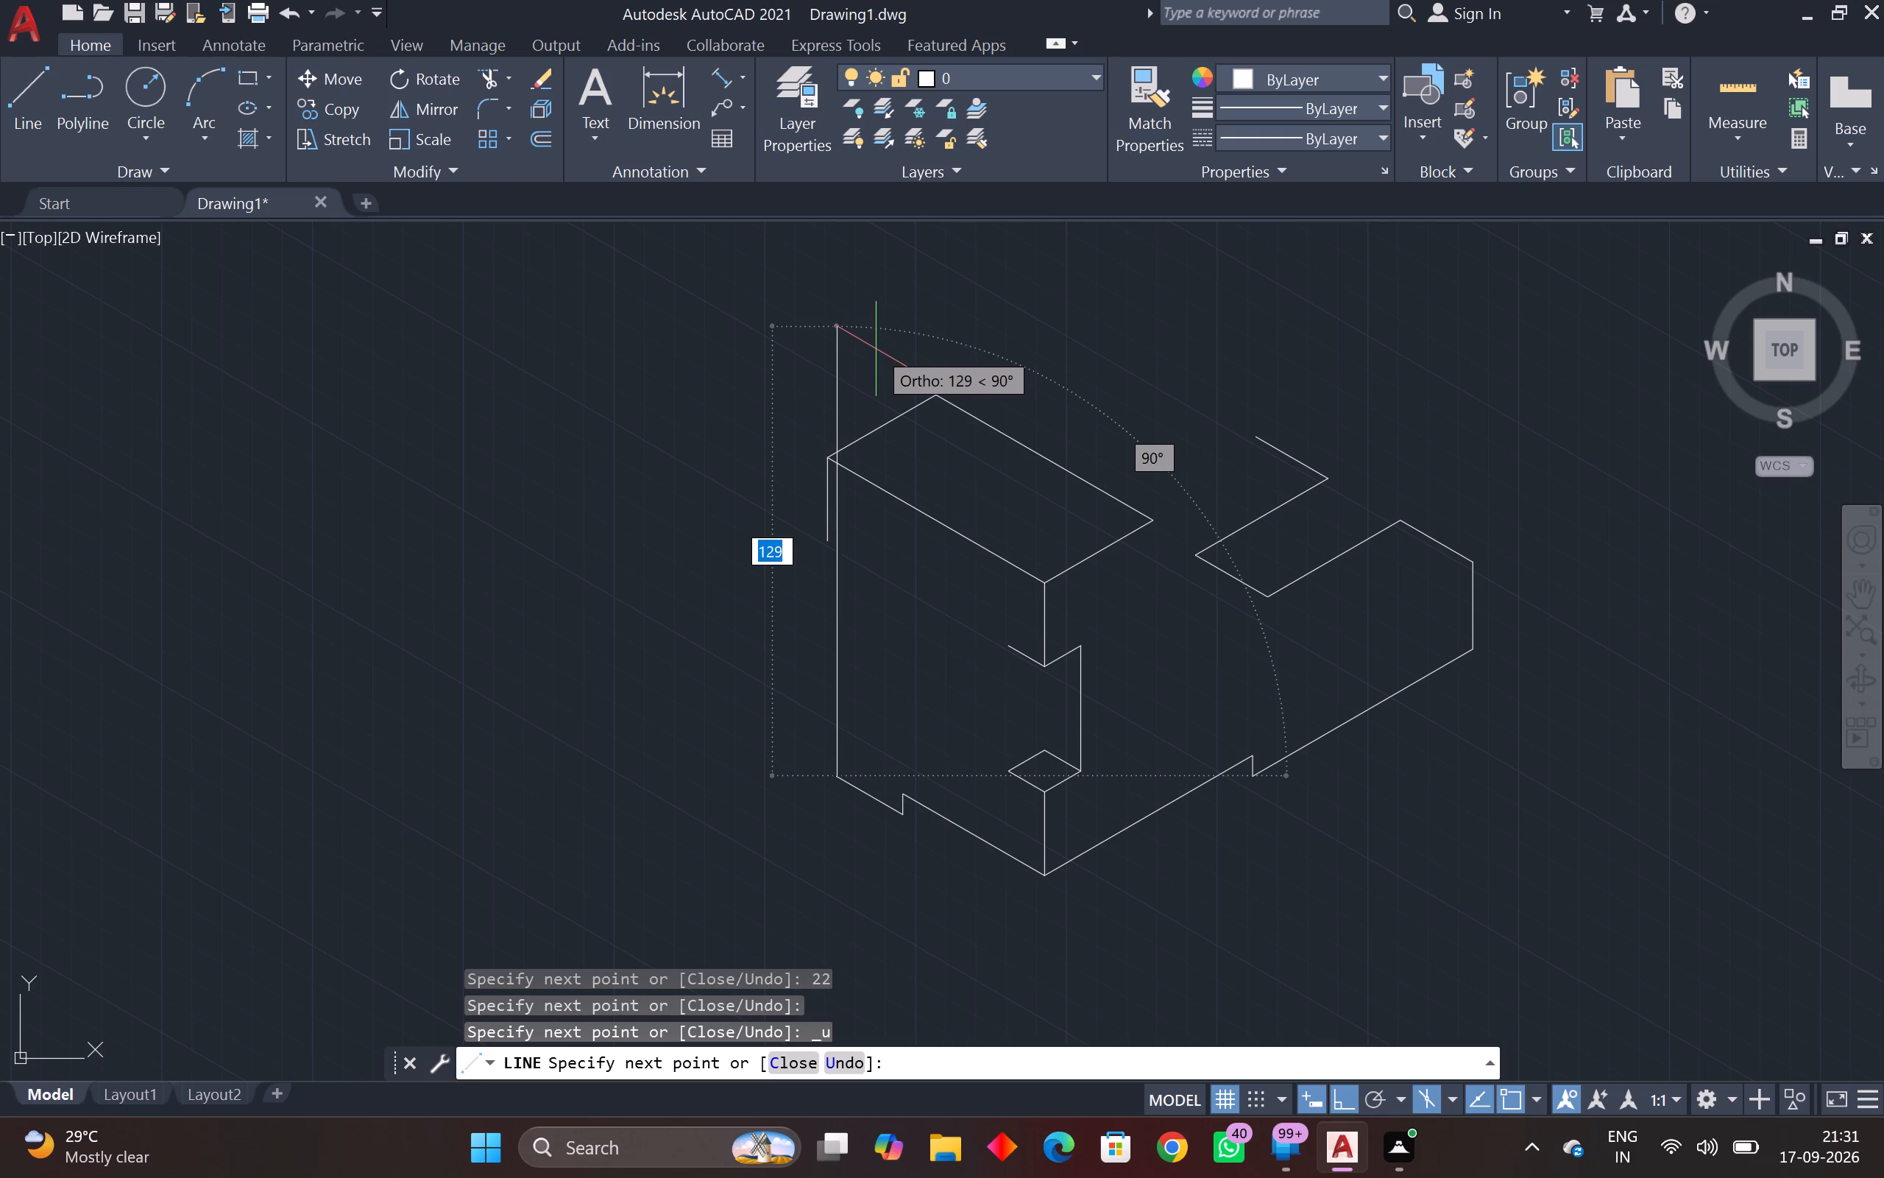
click(912, 336)
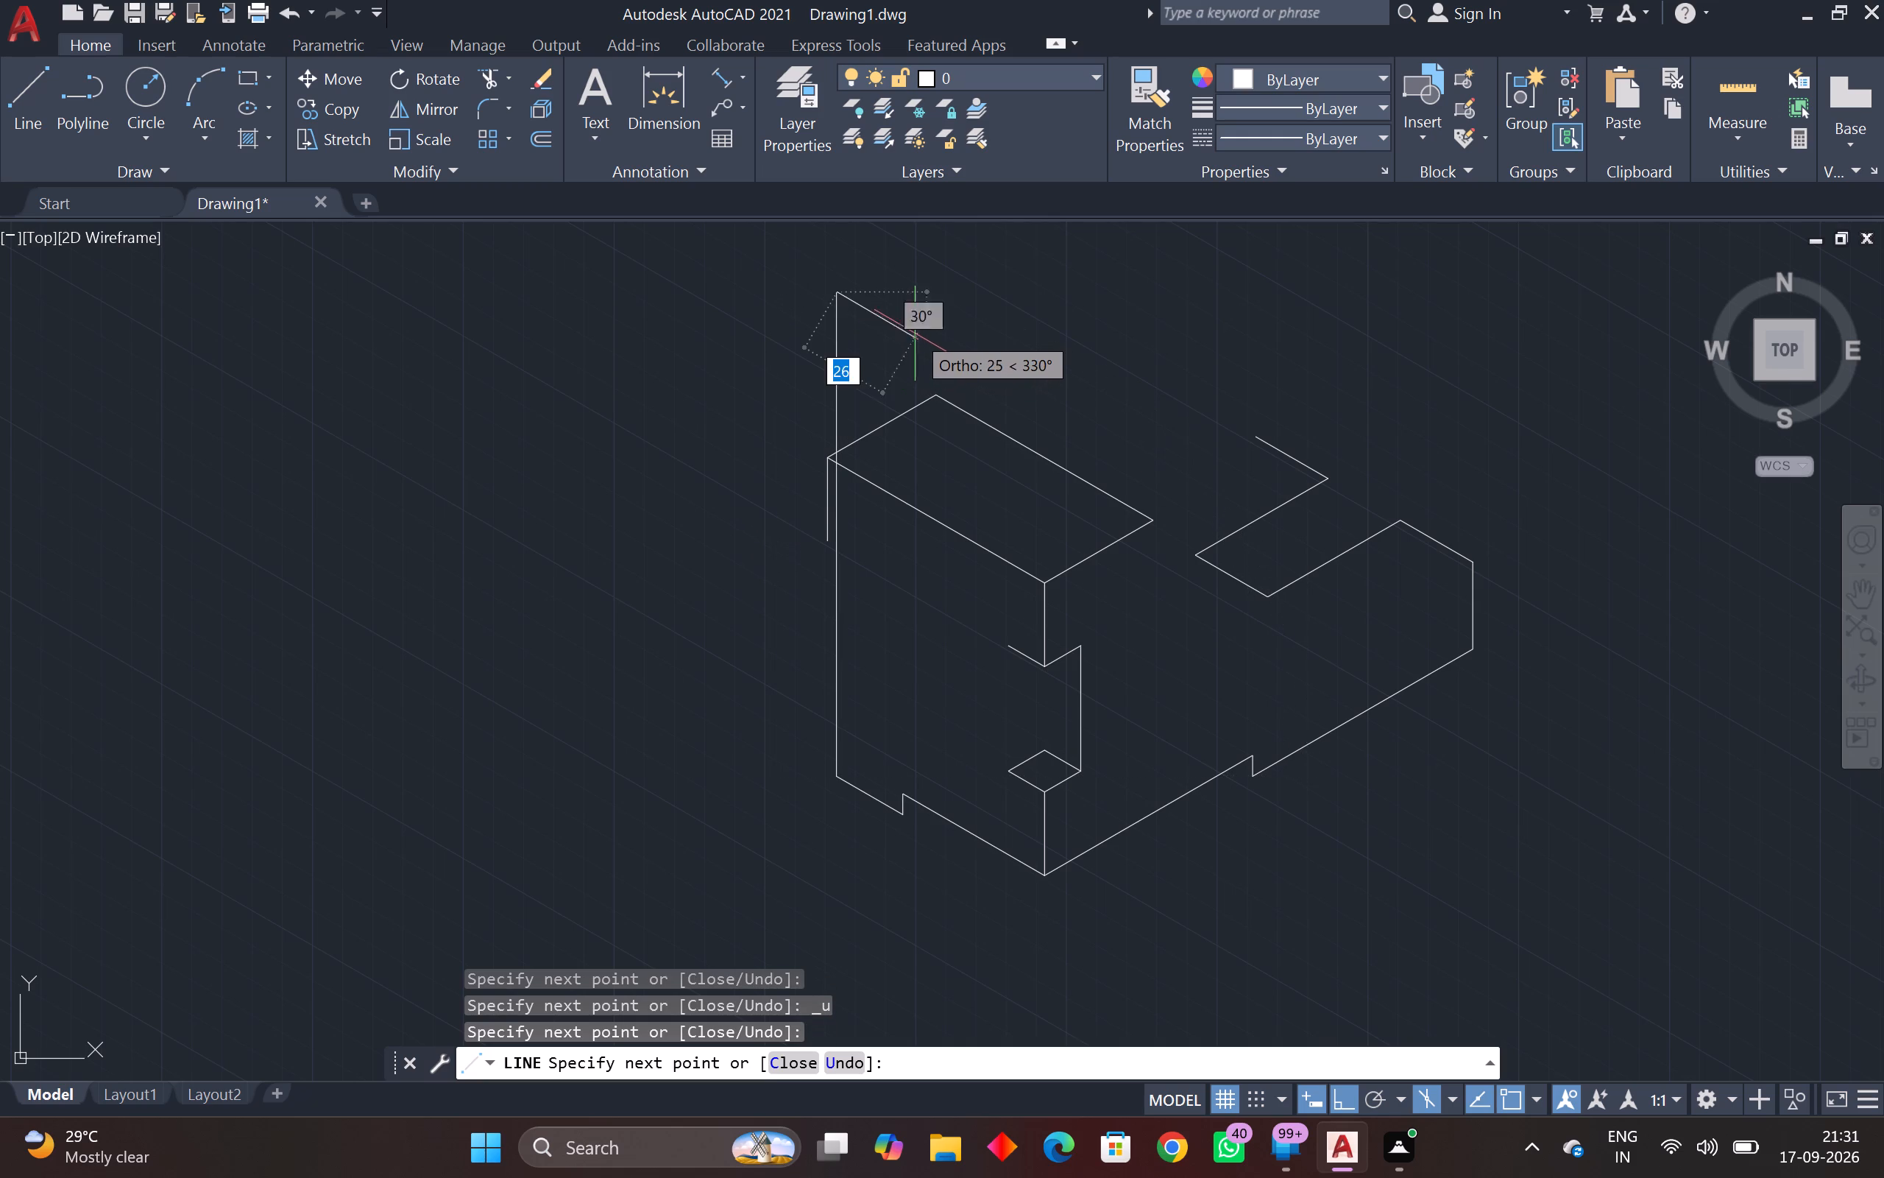
key(ctrl+z)
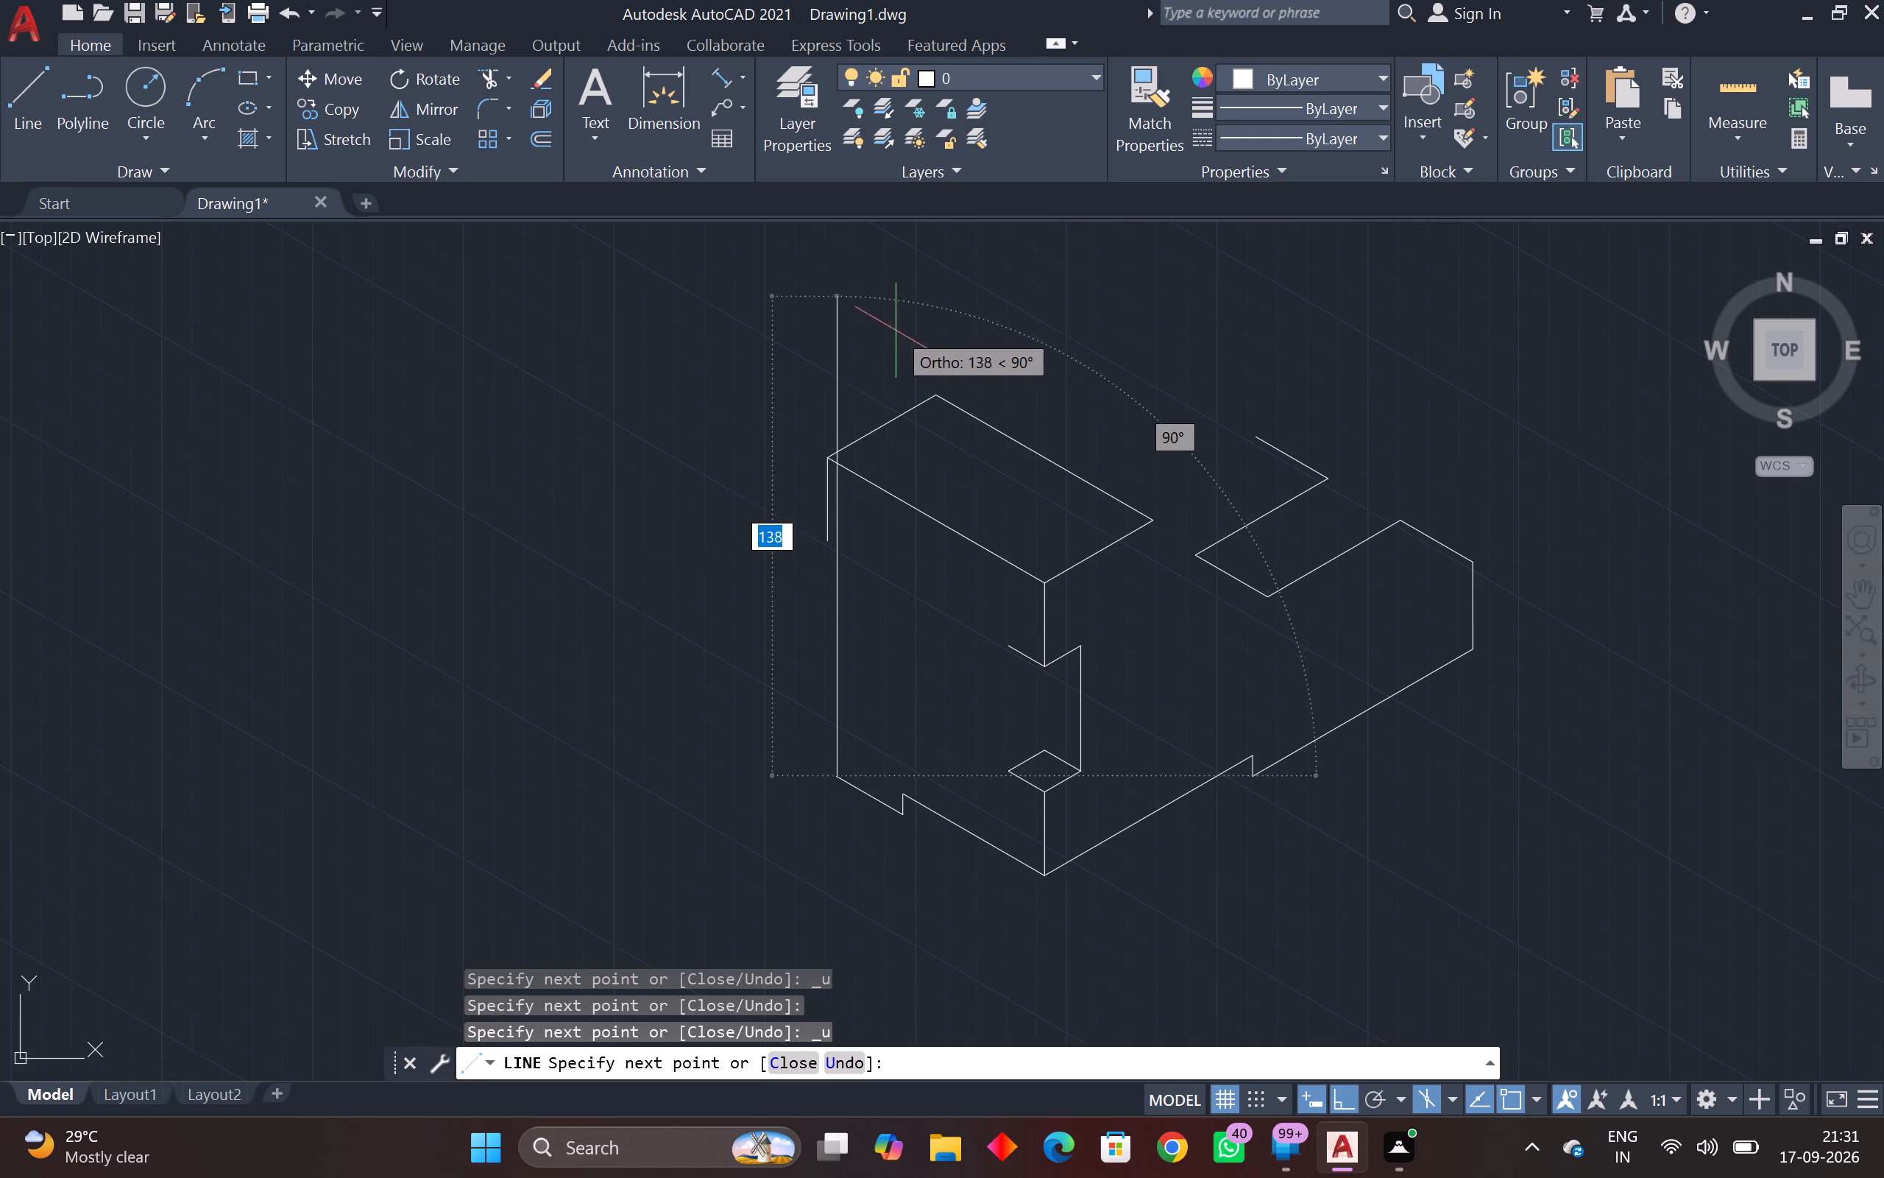
click(743, 370)
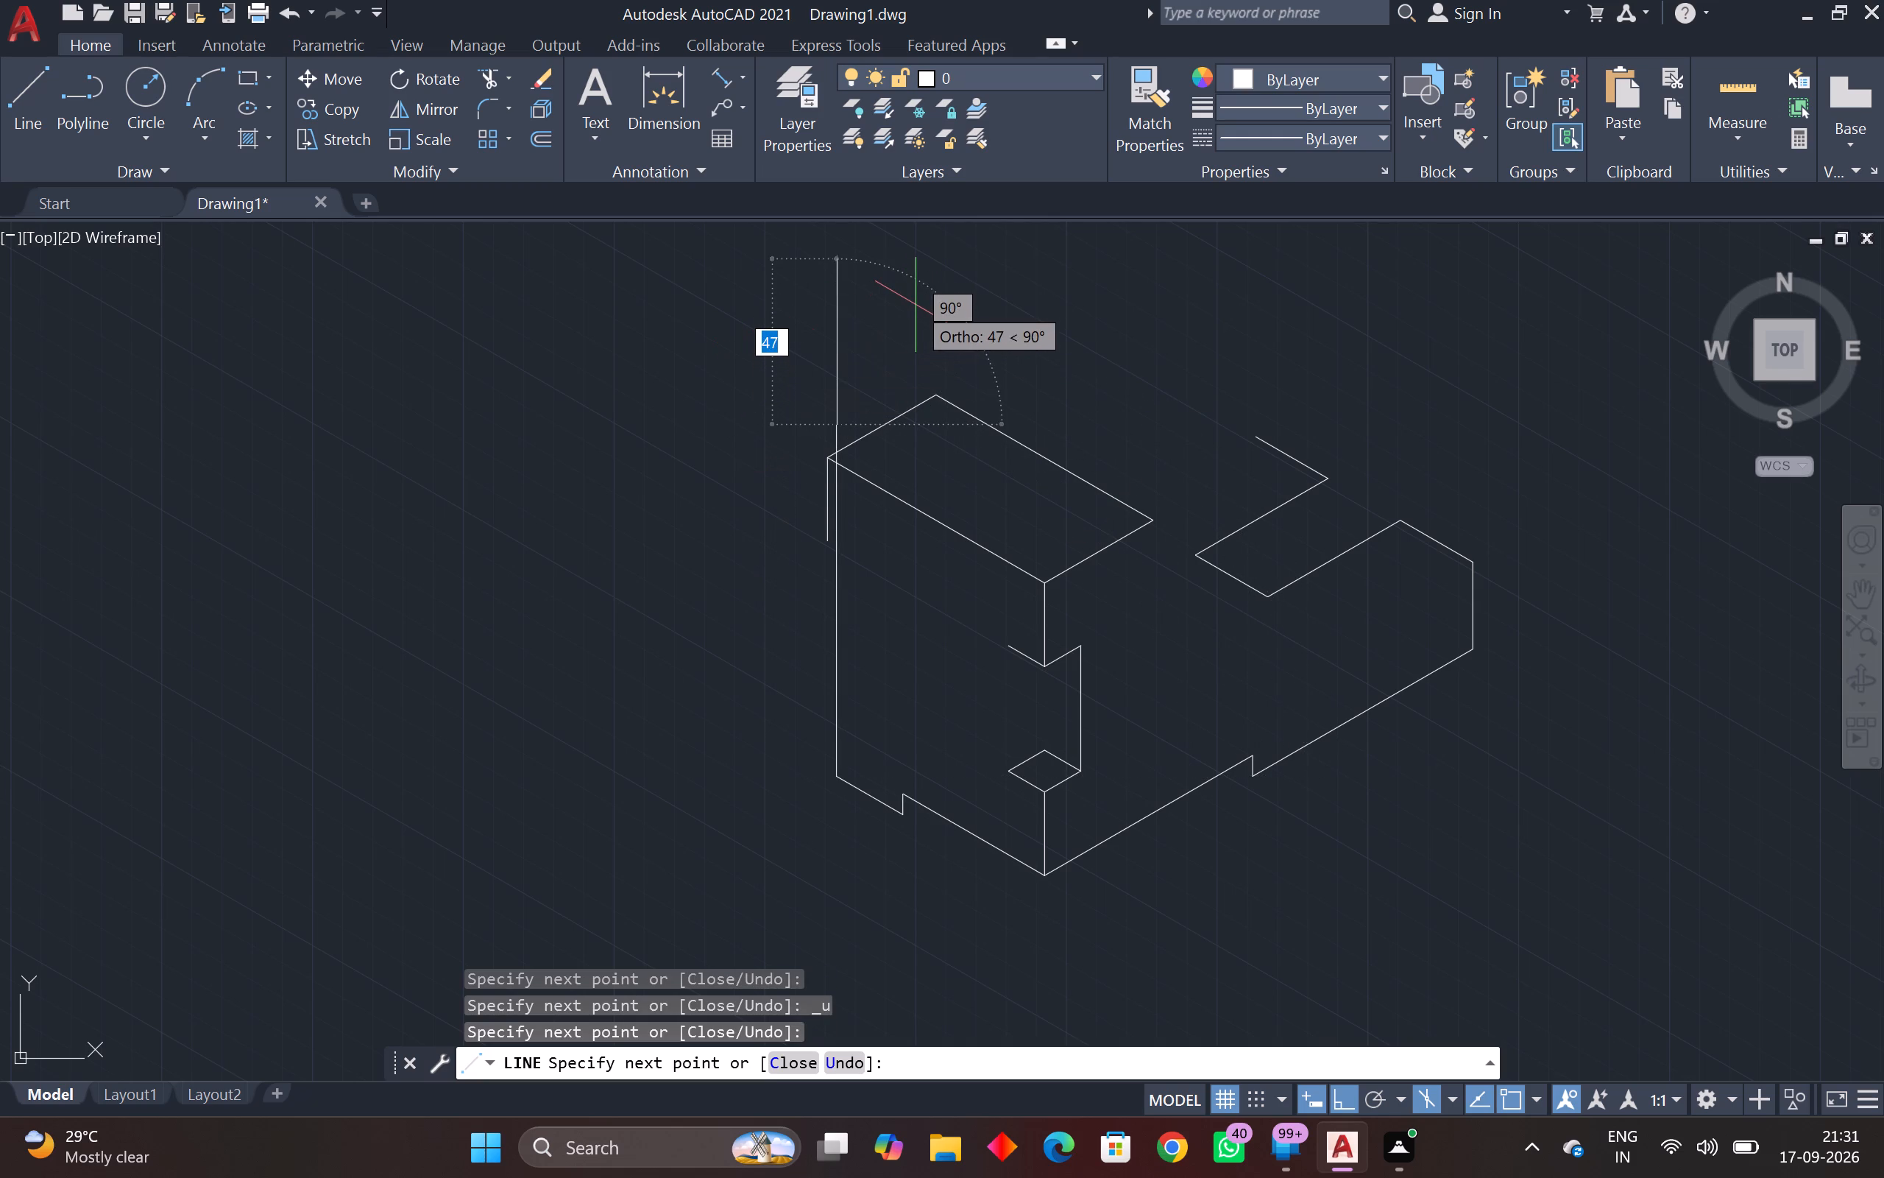
key(Escape)
From where the construction vertical crosses the parallelogram's front edge, draw a line at 30° running past its far long edge.
key(space)
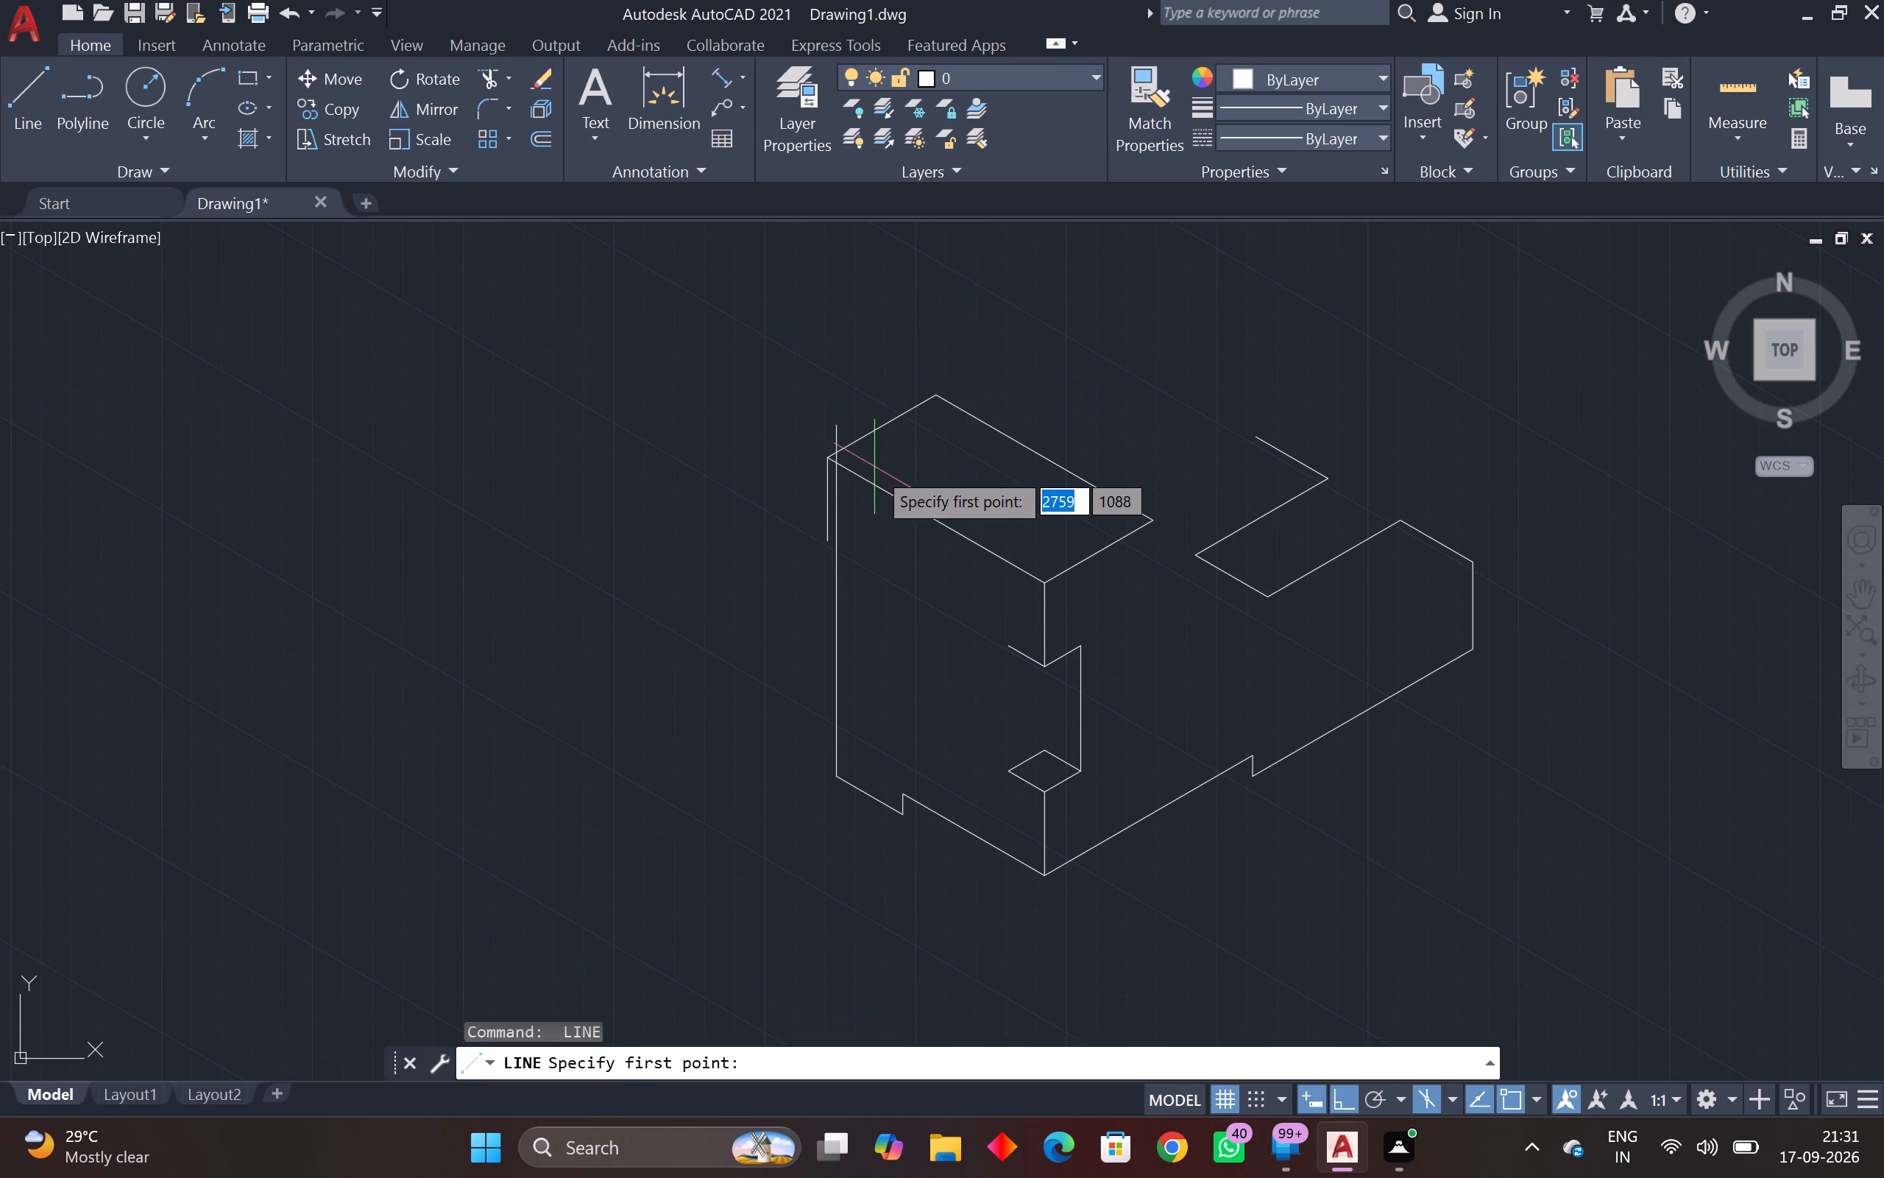
scroll(864, 480, up, 2)
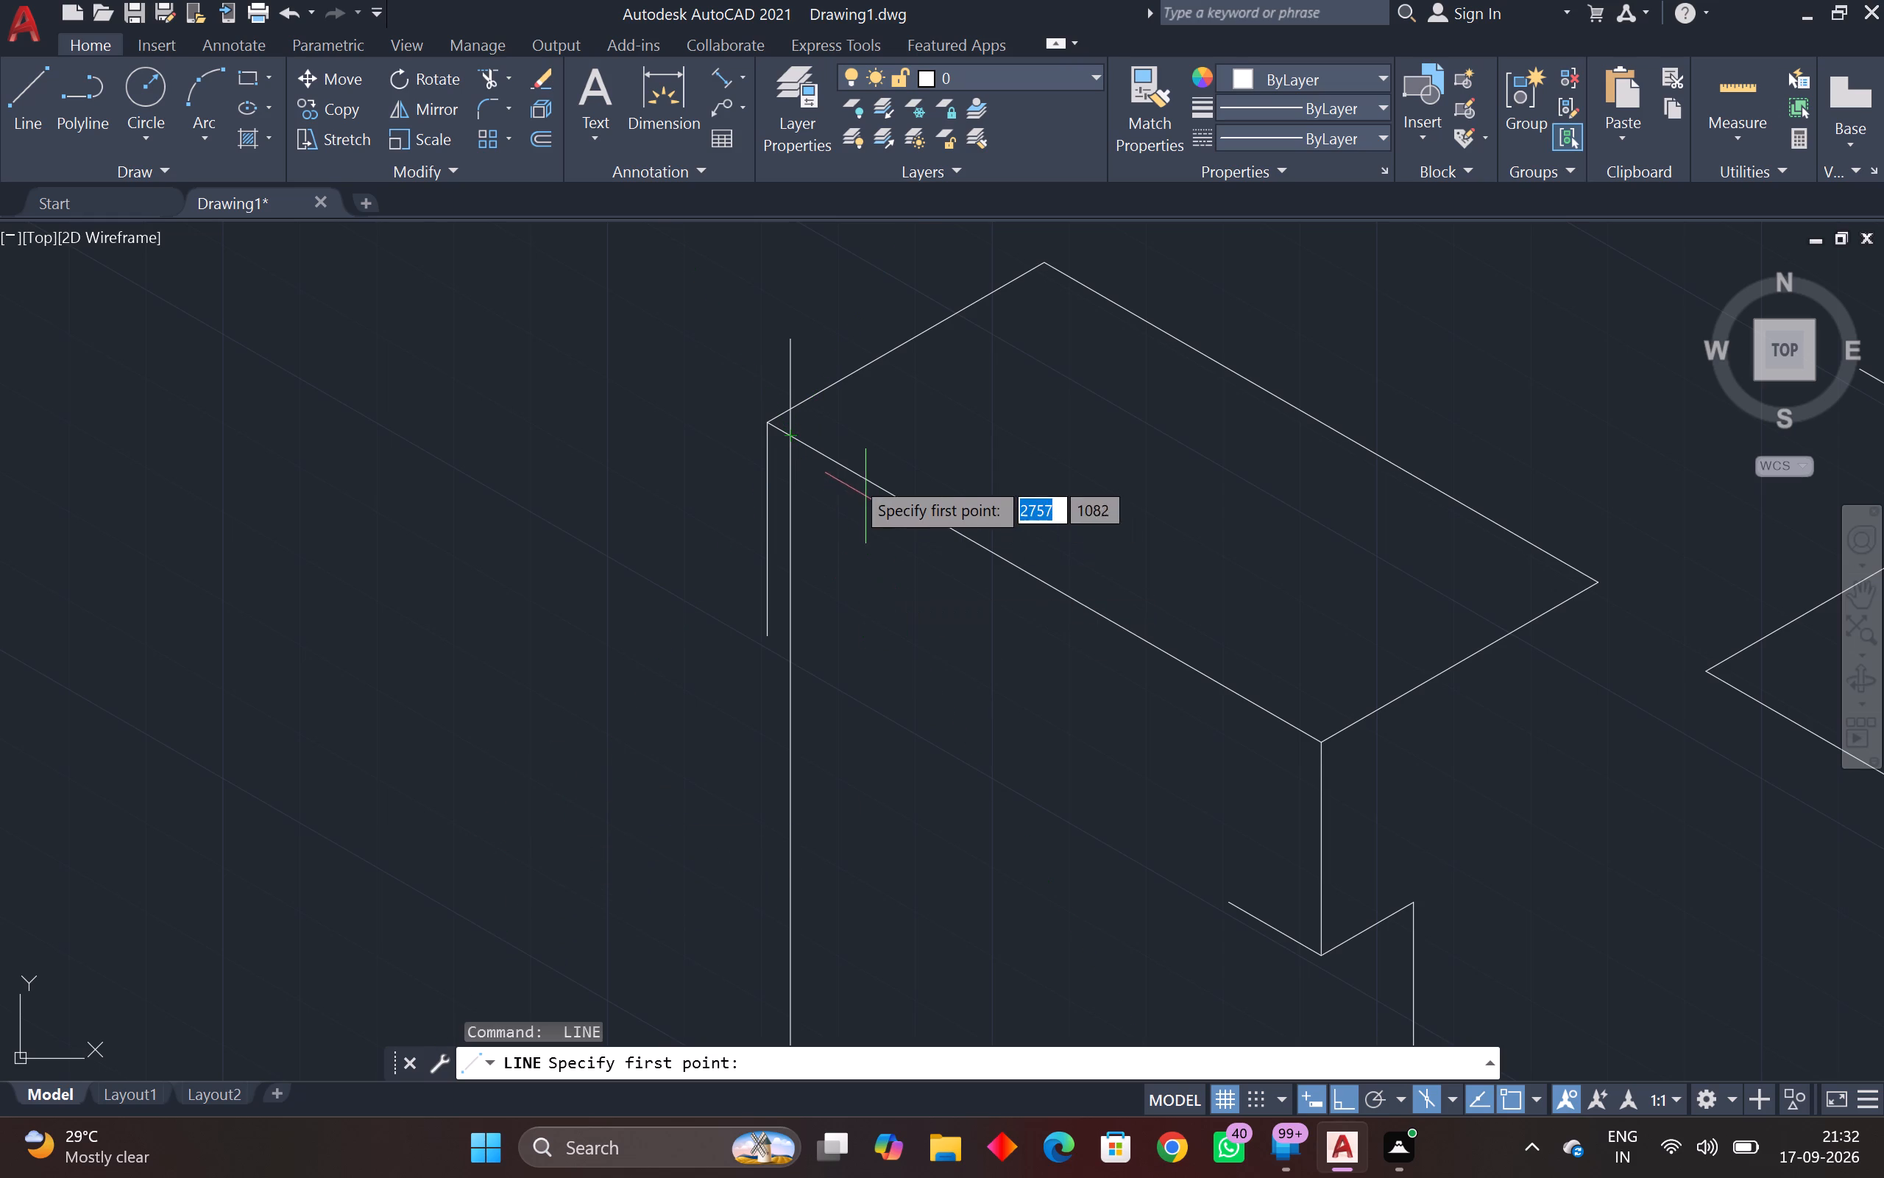
click(793, 439)
key(space)
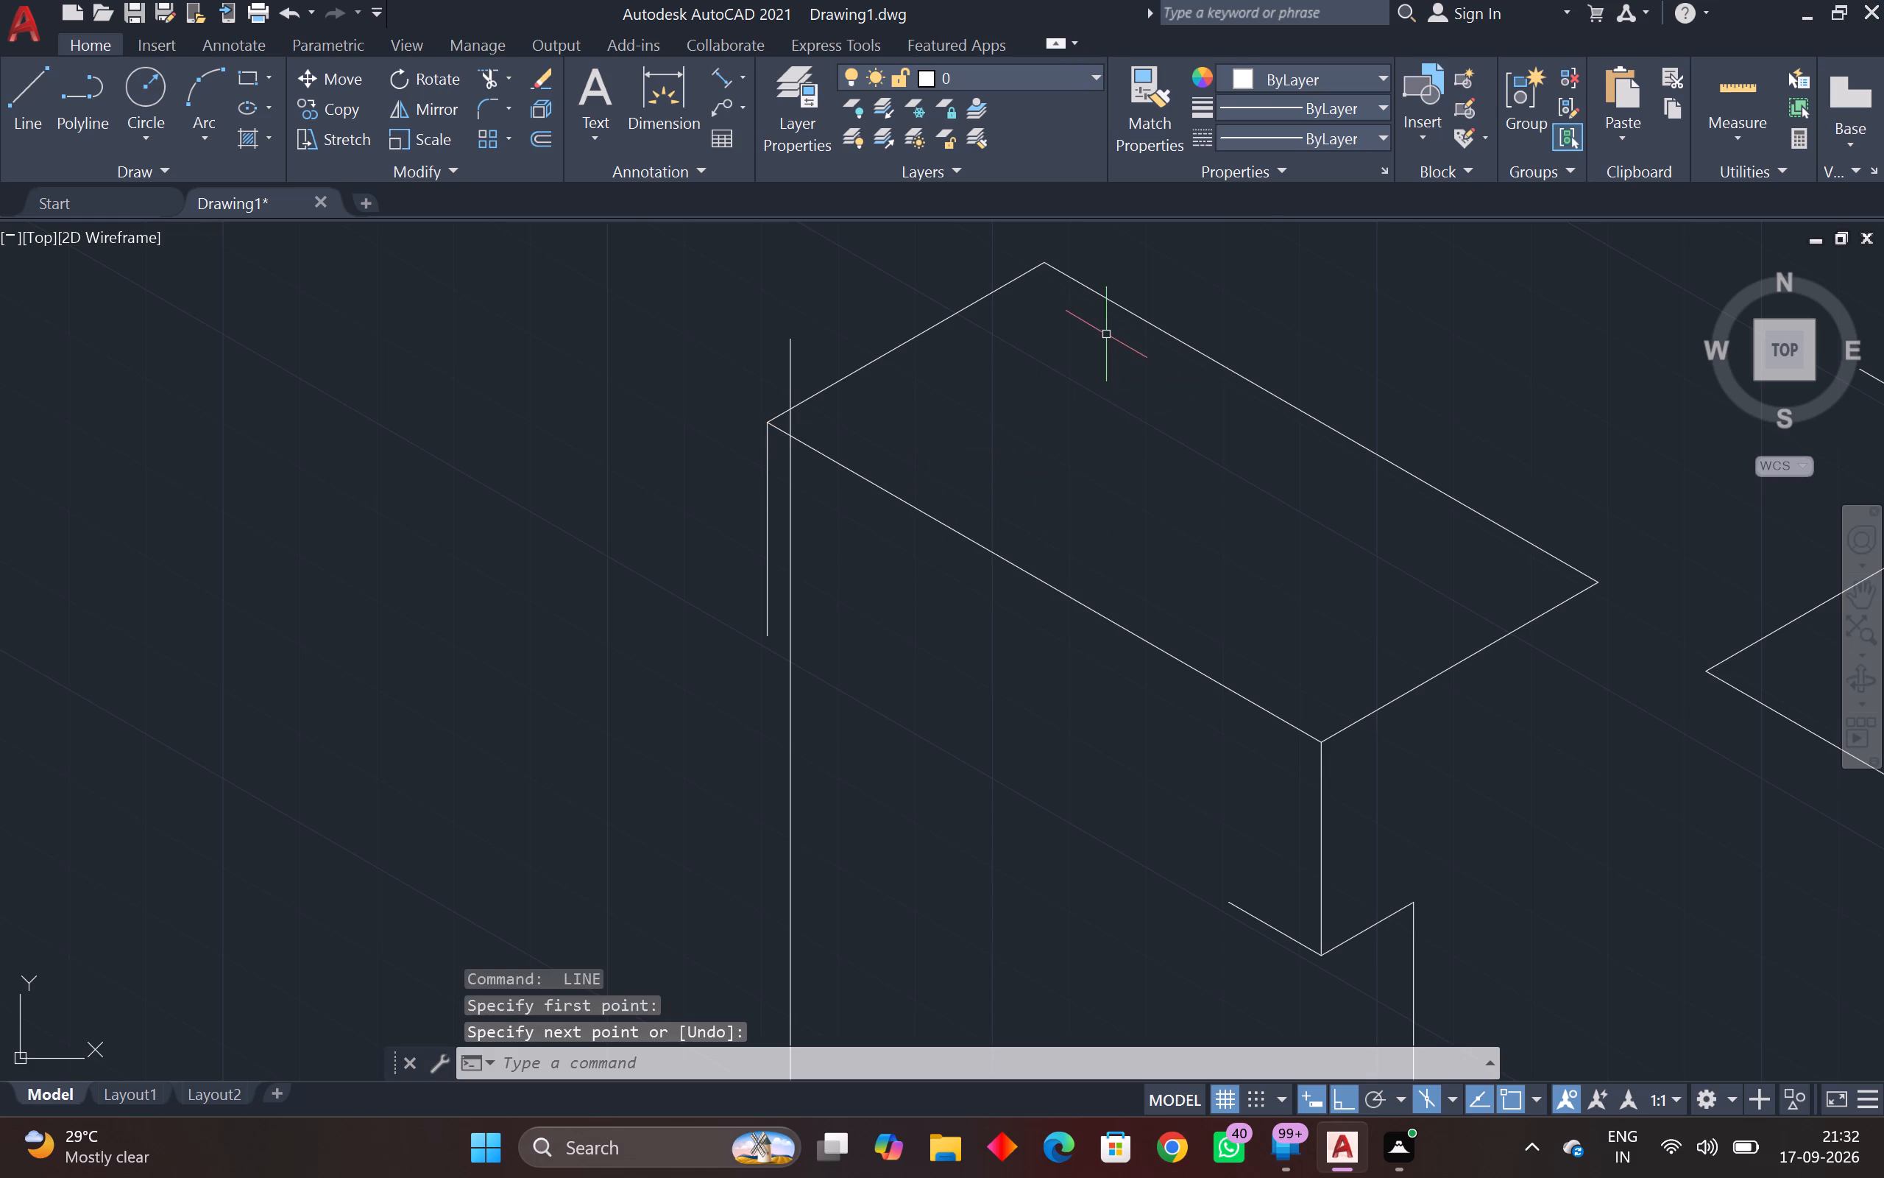
key(space)
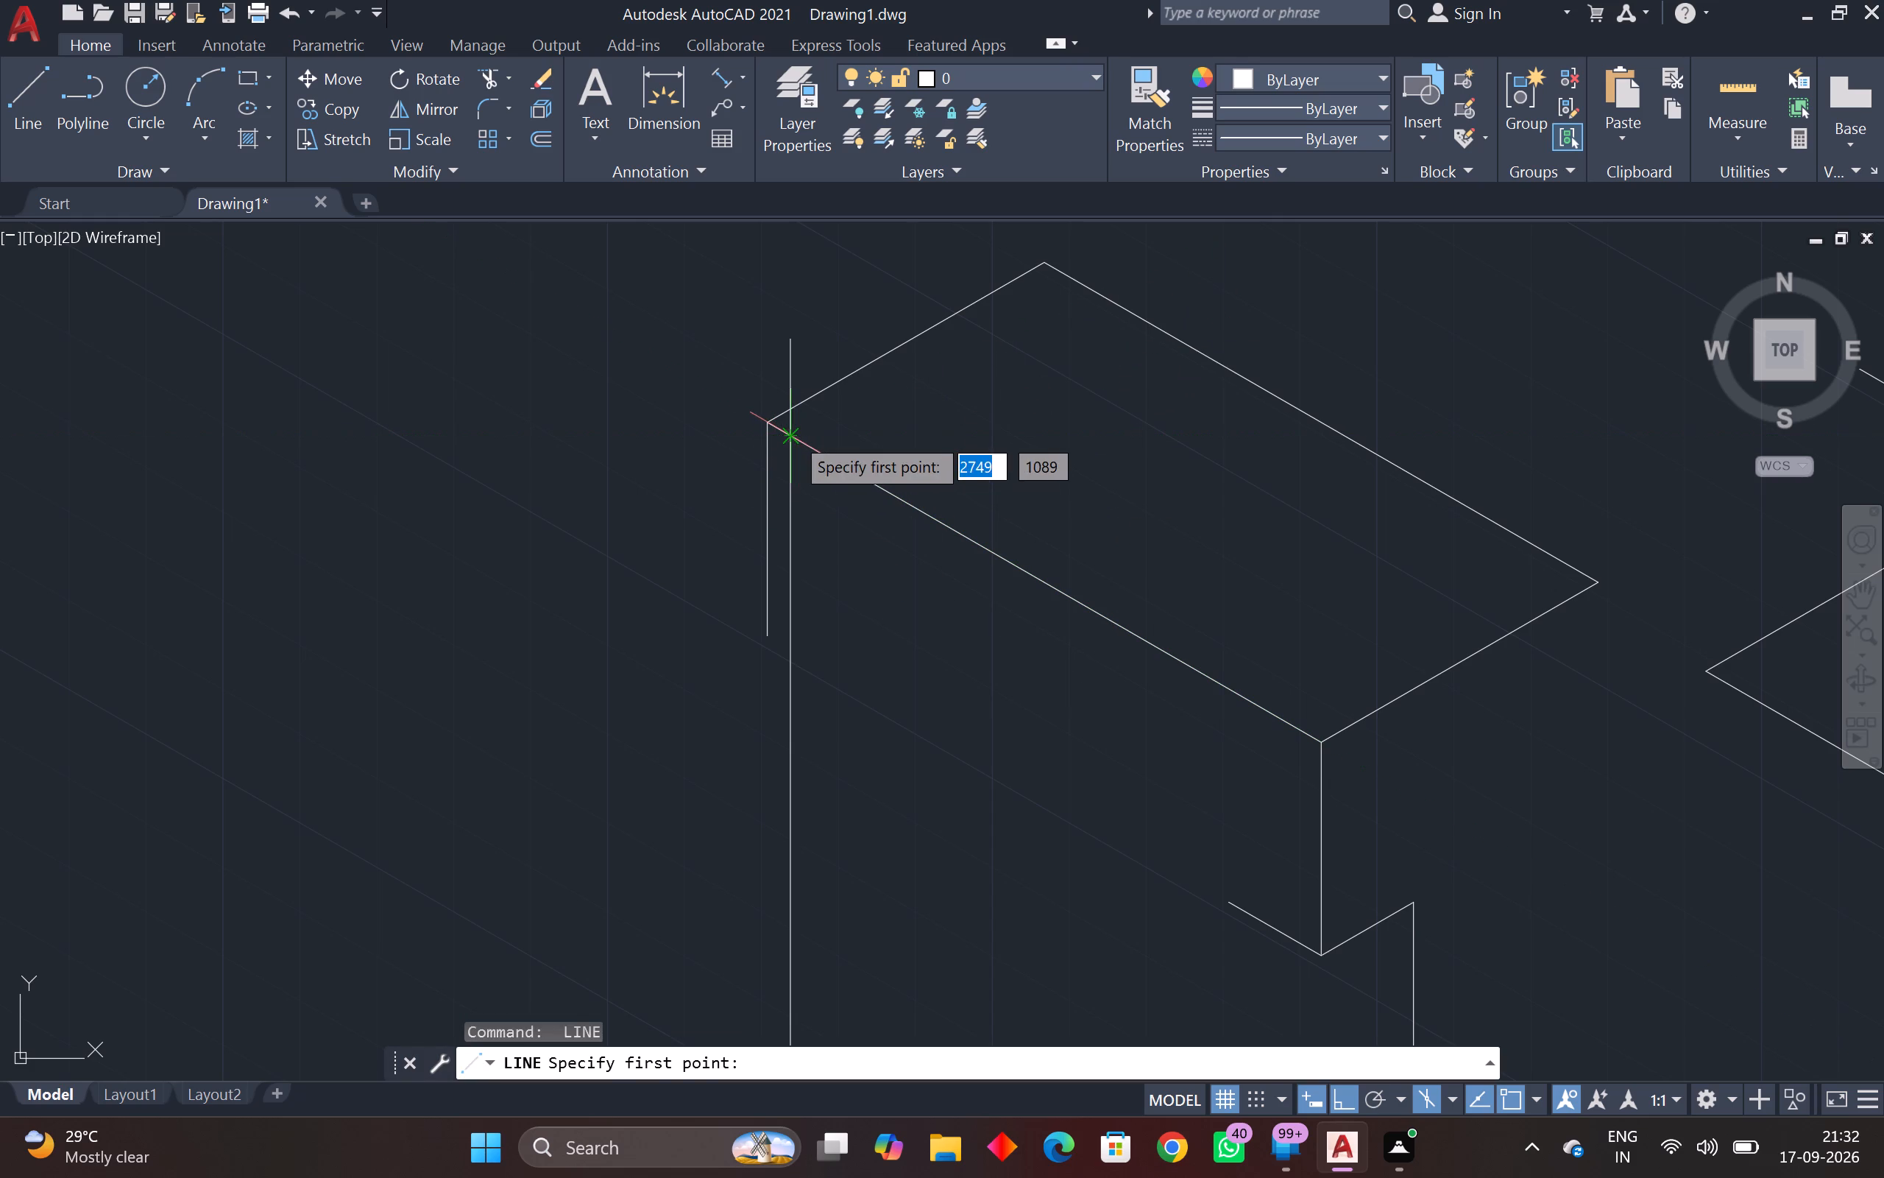
drag(793, 435, 811, 426)
key(F5)
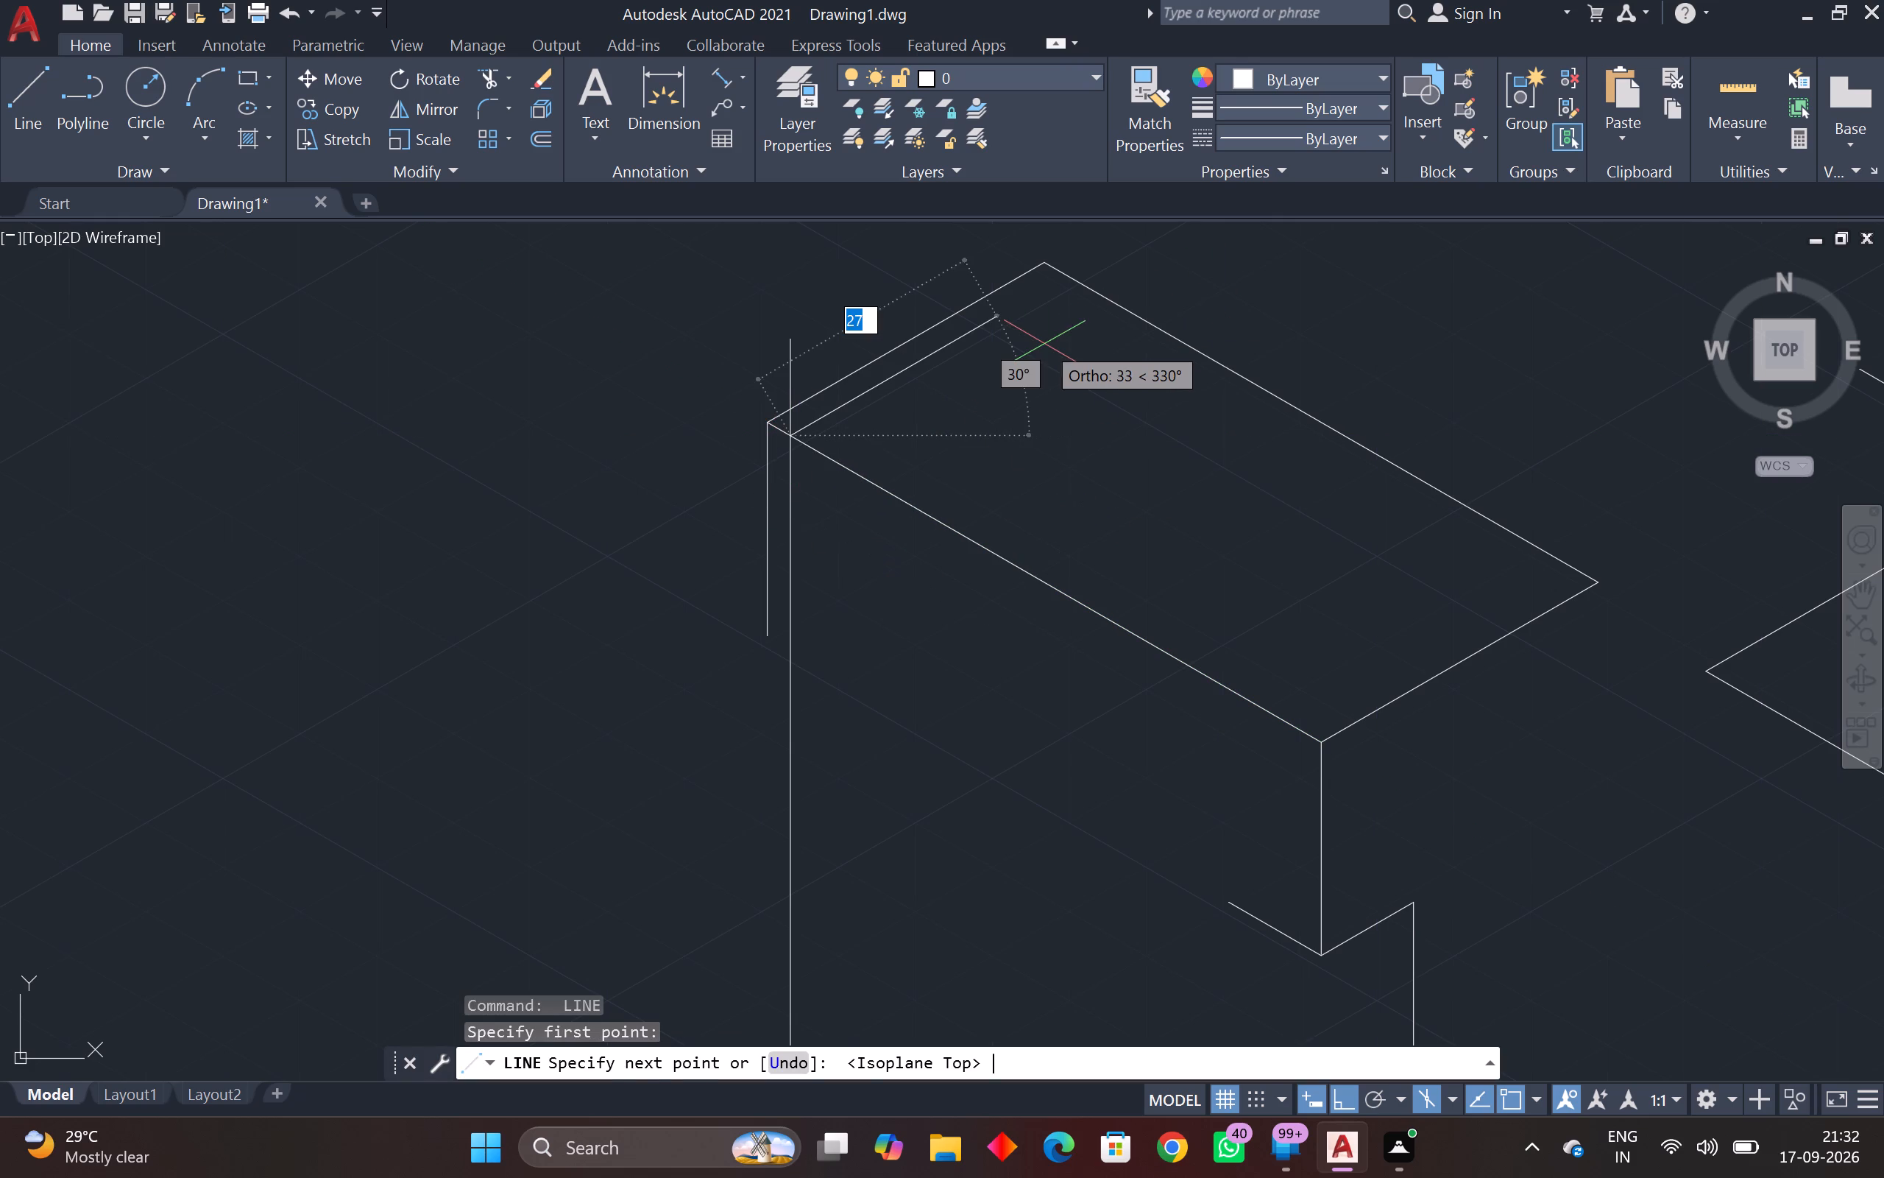
middle_drag(1239, 276, 1044, 426)
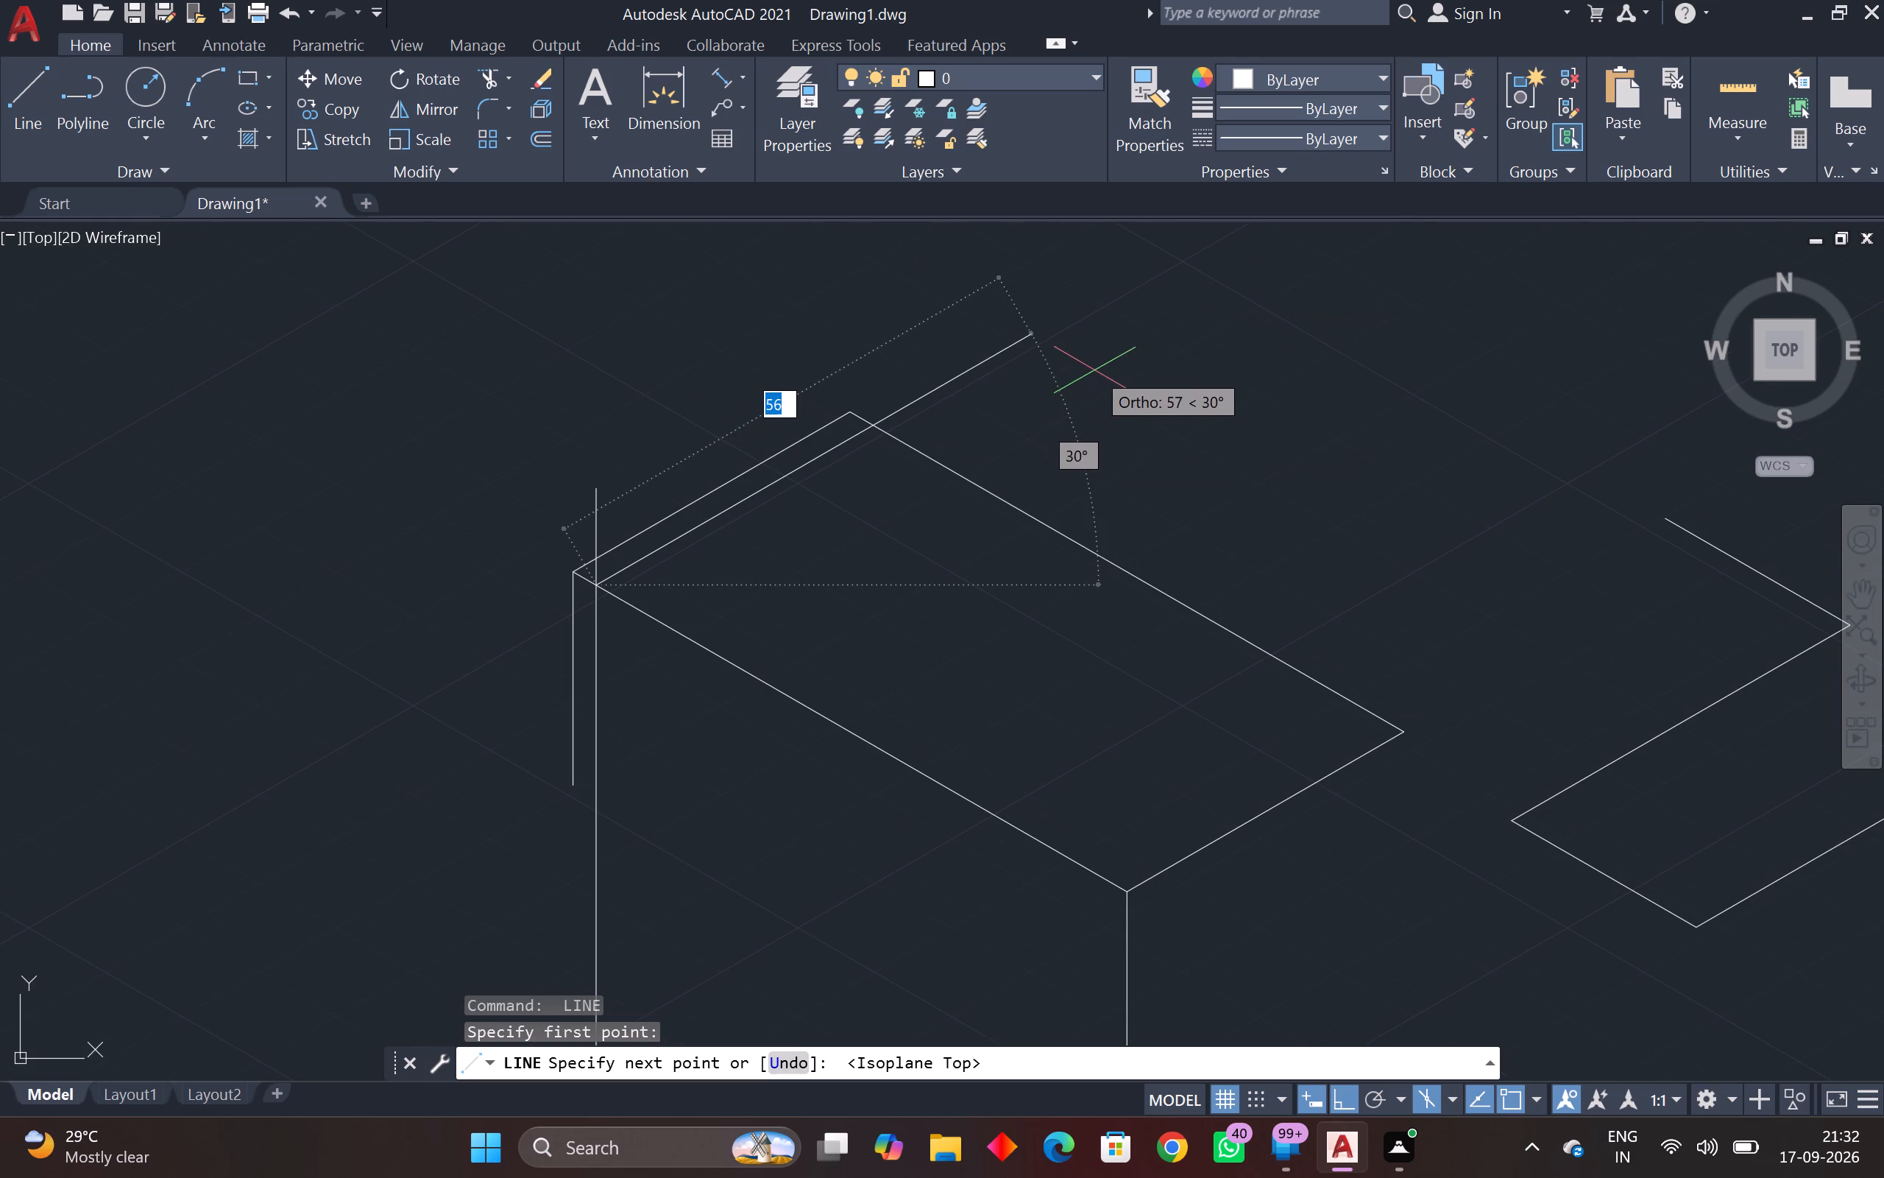
click(1097, 398)
key(Escape)
scroll(1083, 411, down, 1)
middle_drag(1083, 411, 1098, 398)
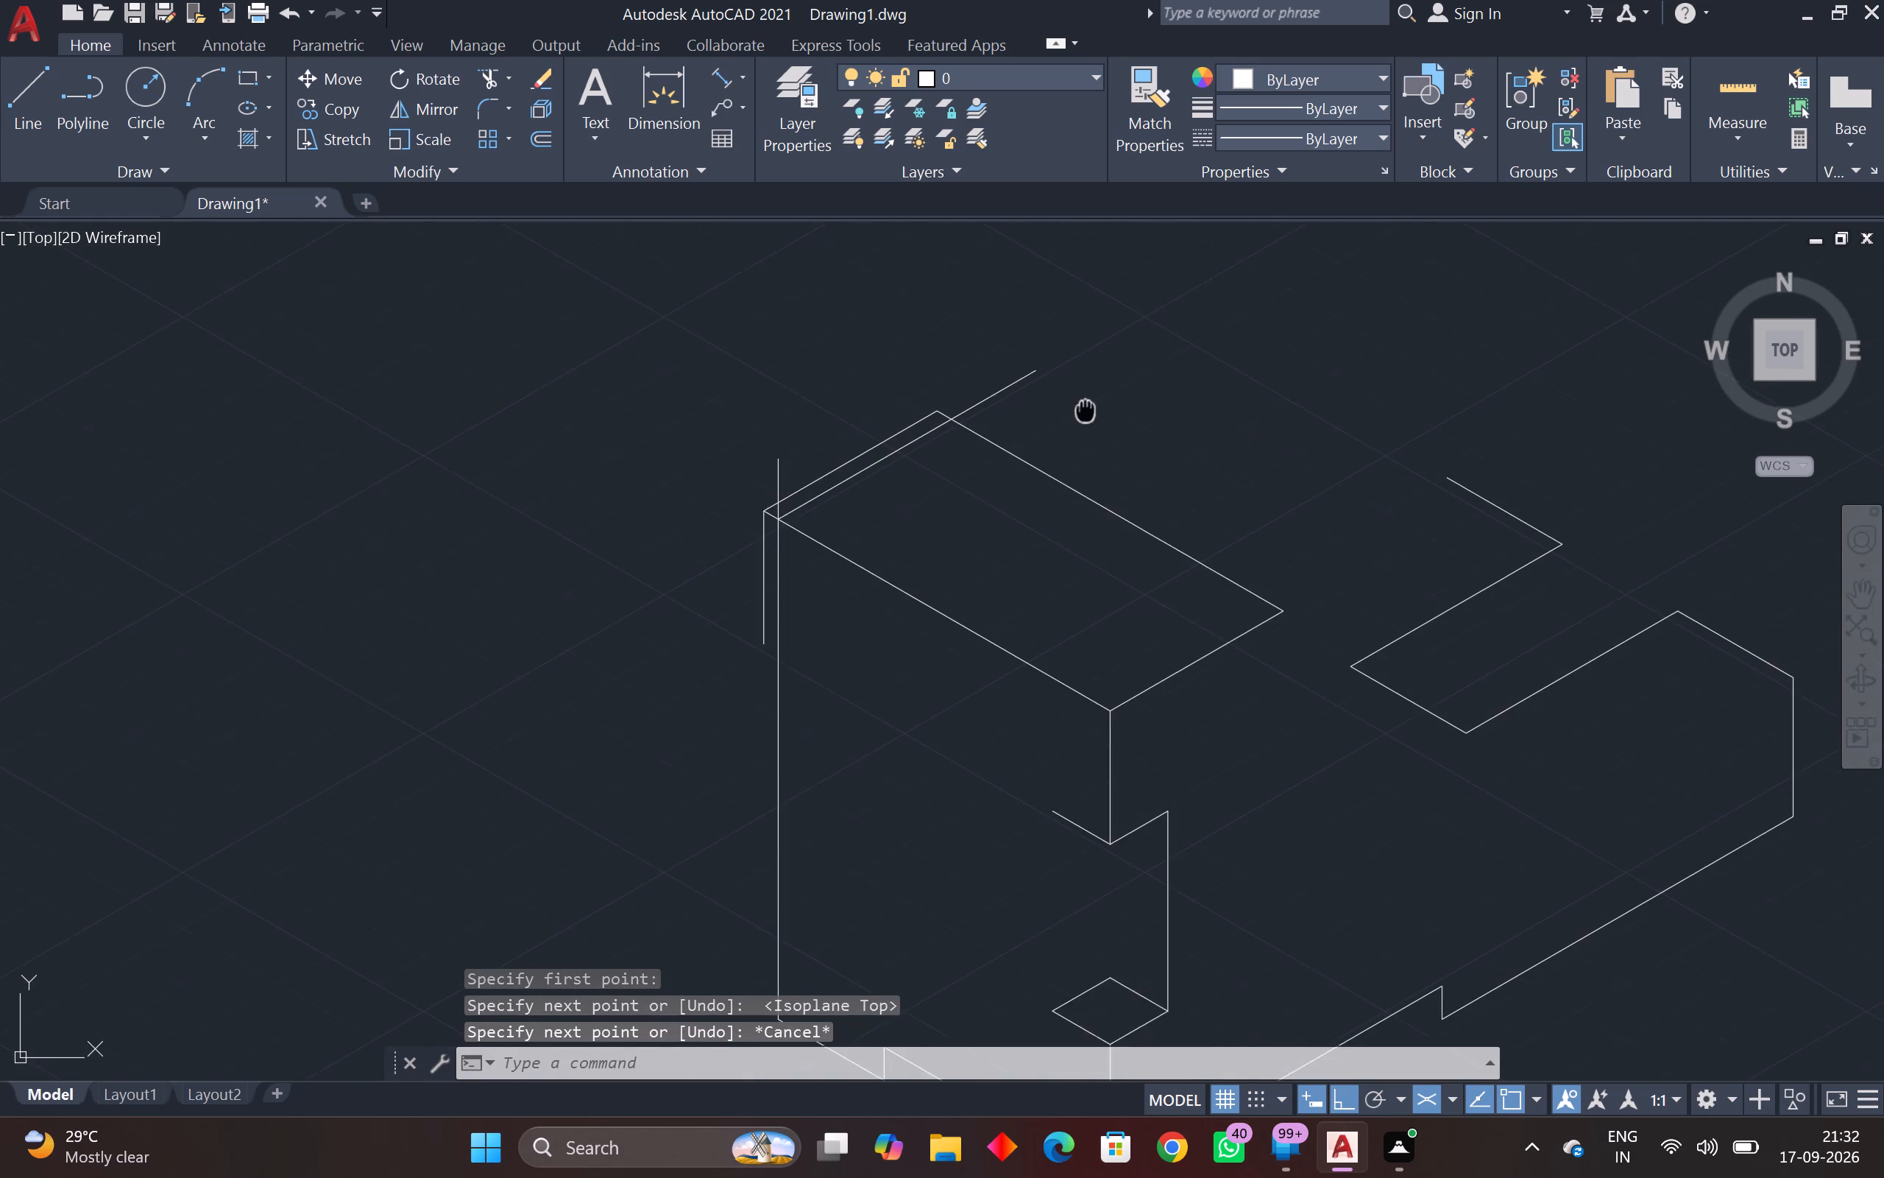
middle_drag(1098, 398, 1169, 313)
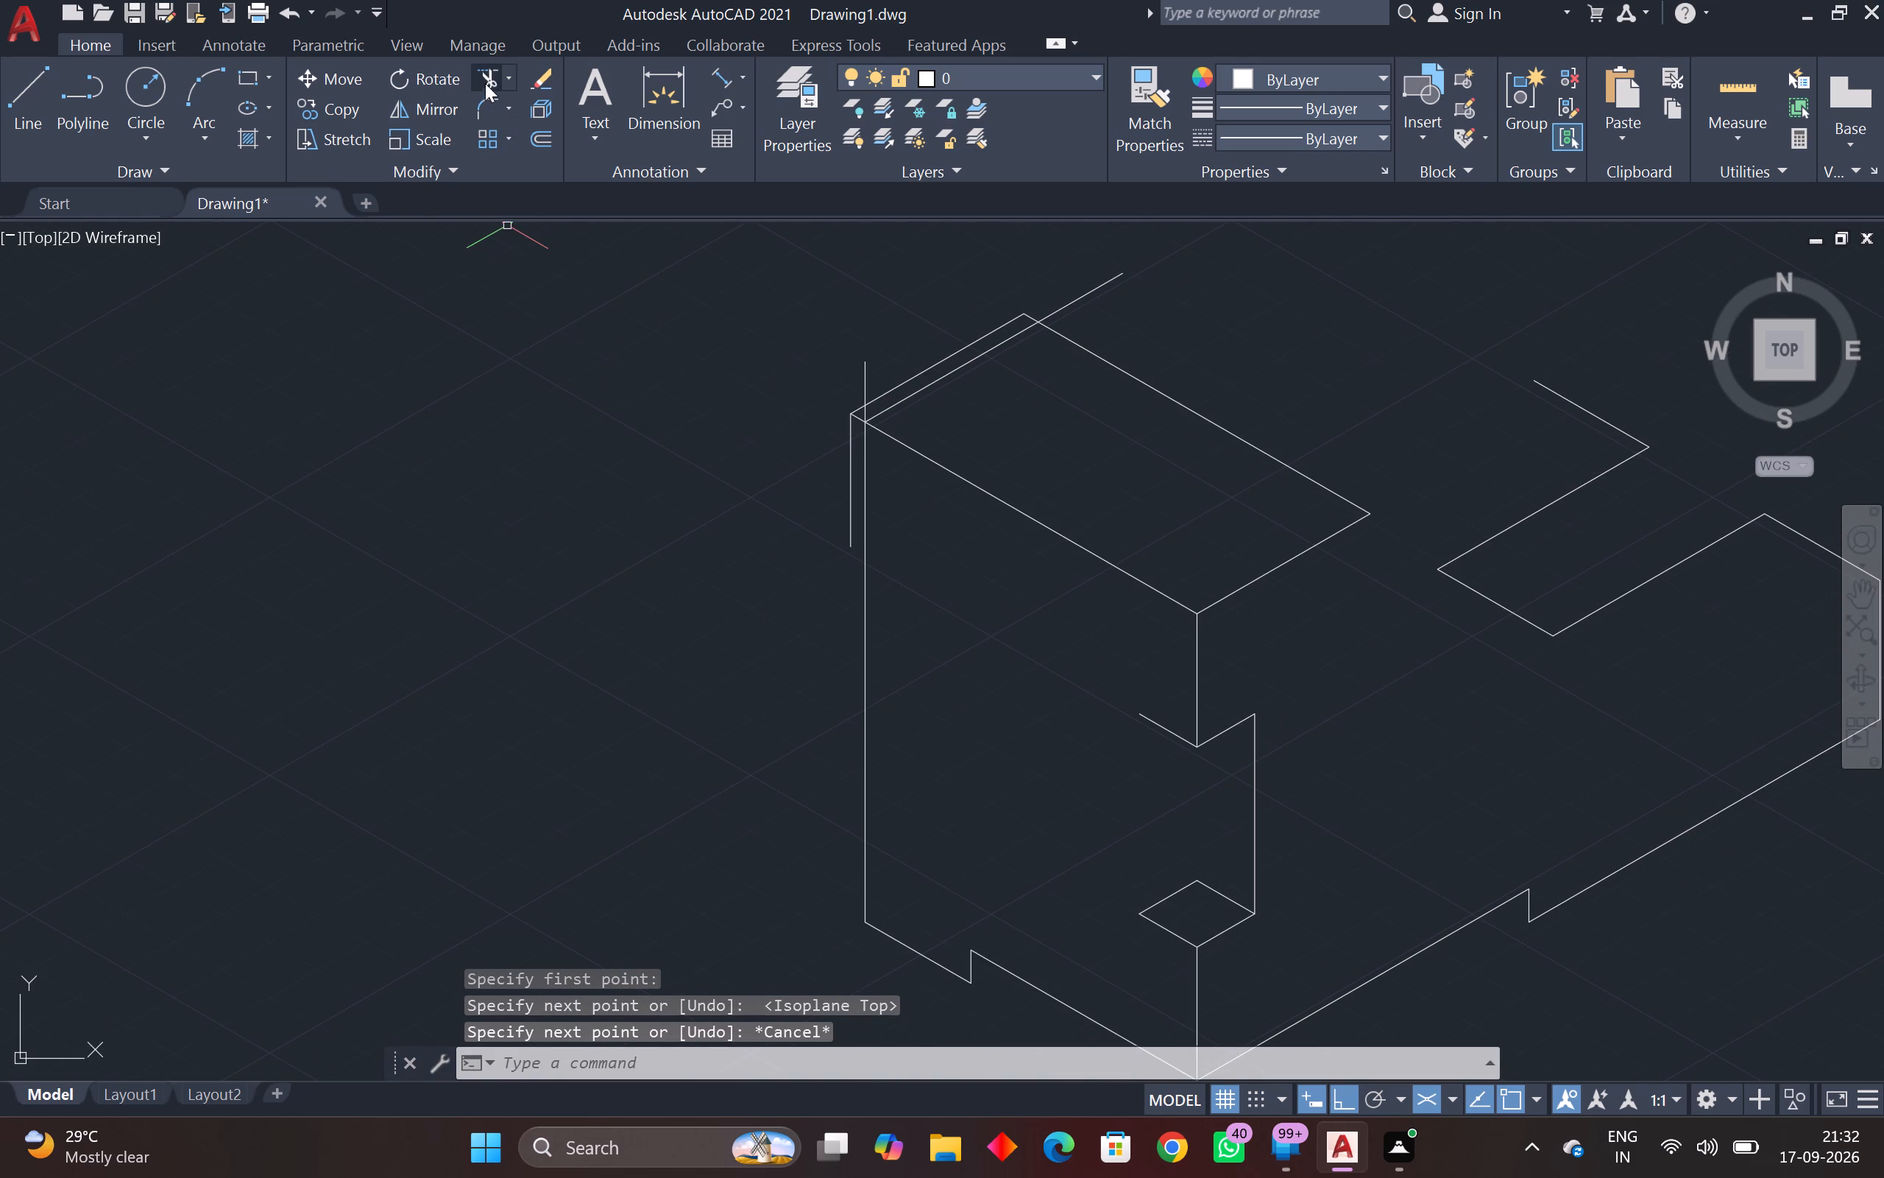
Trim away the old far-left corner of the parallelogram, including its 24-unit vertical and the original short edge.
click(484, 83)
scroll(864, 383, up, 3)
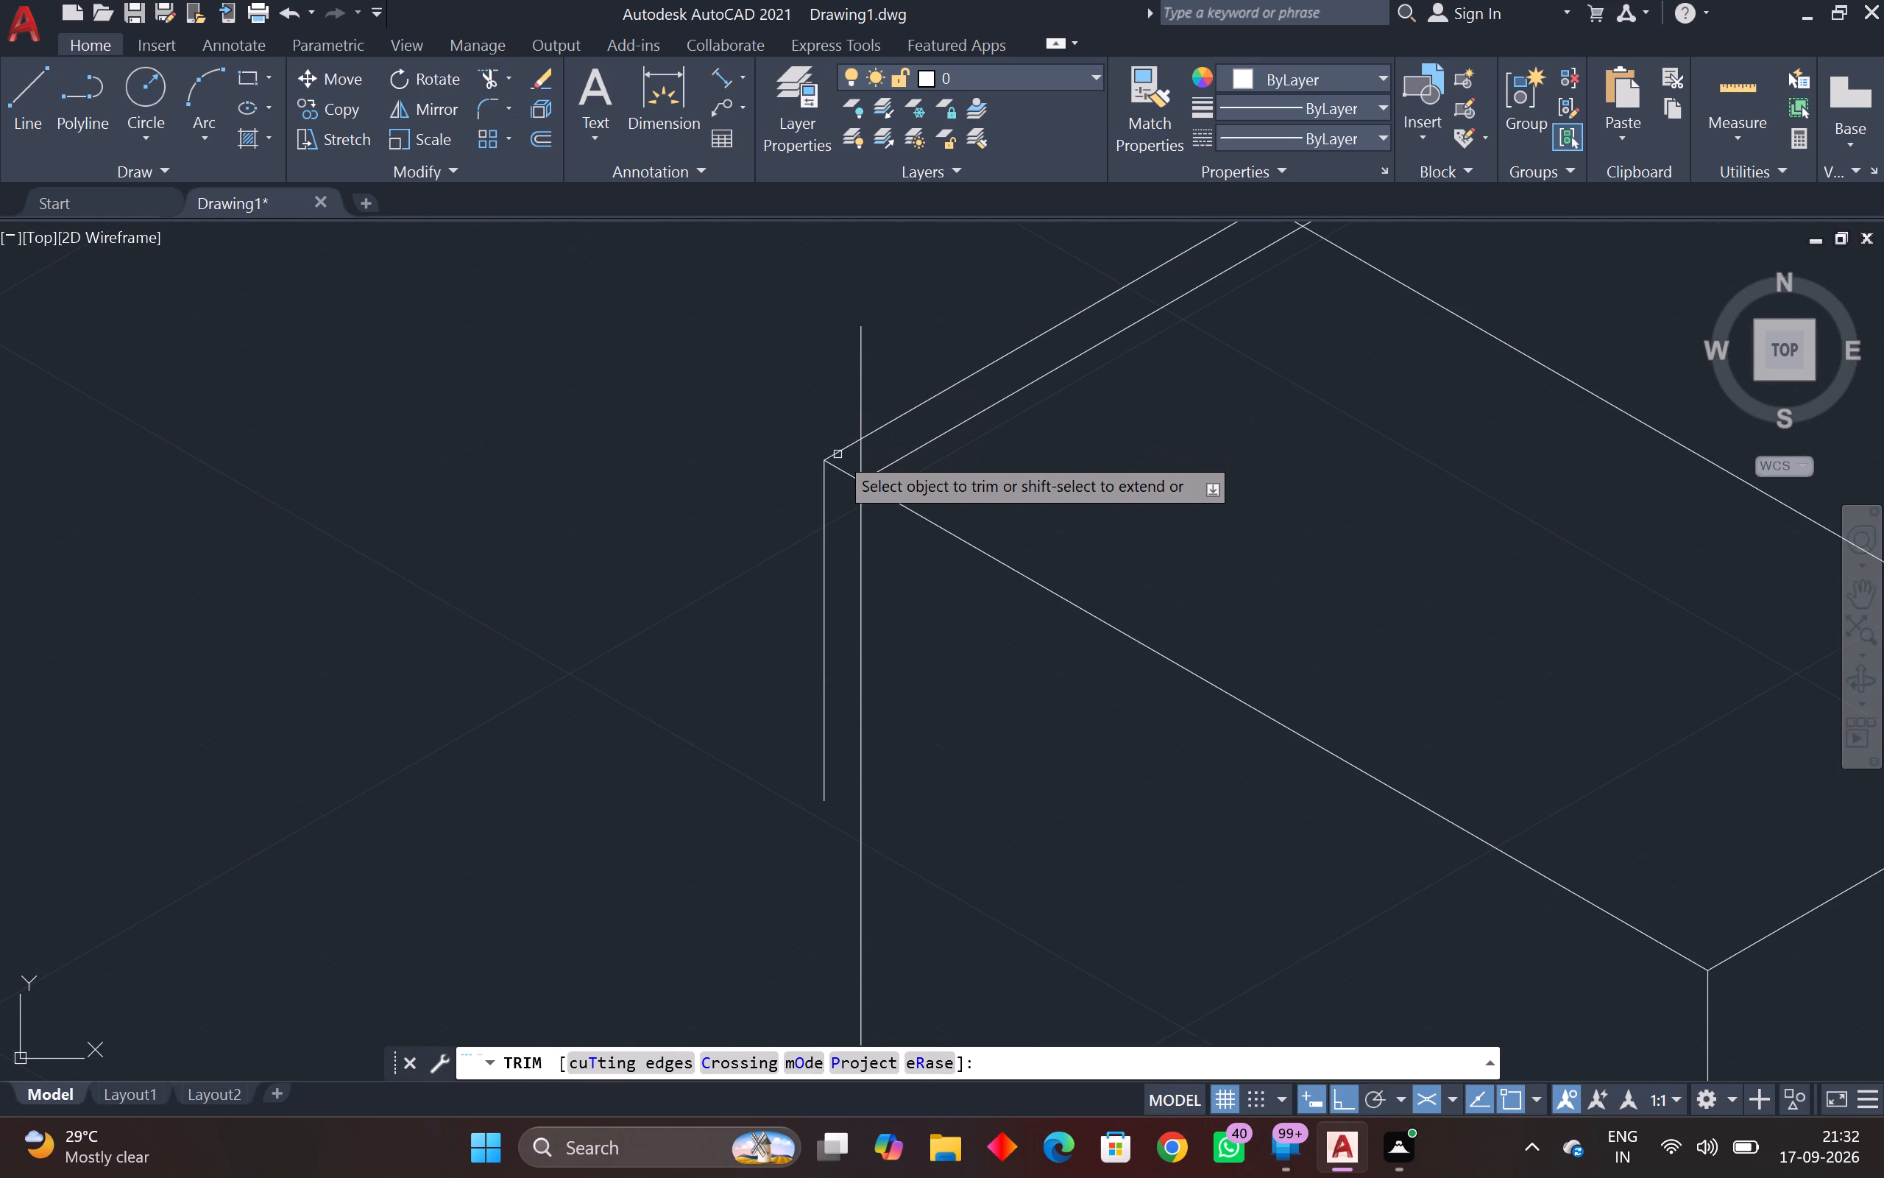
click(830, 466)
click(824, 477)
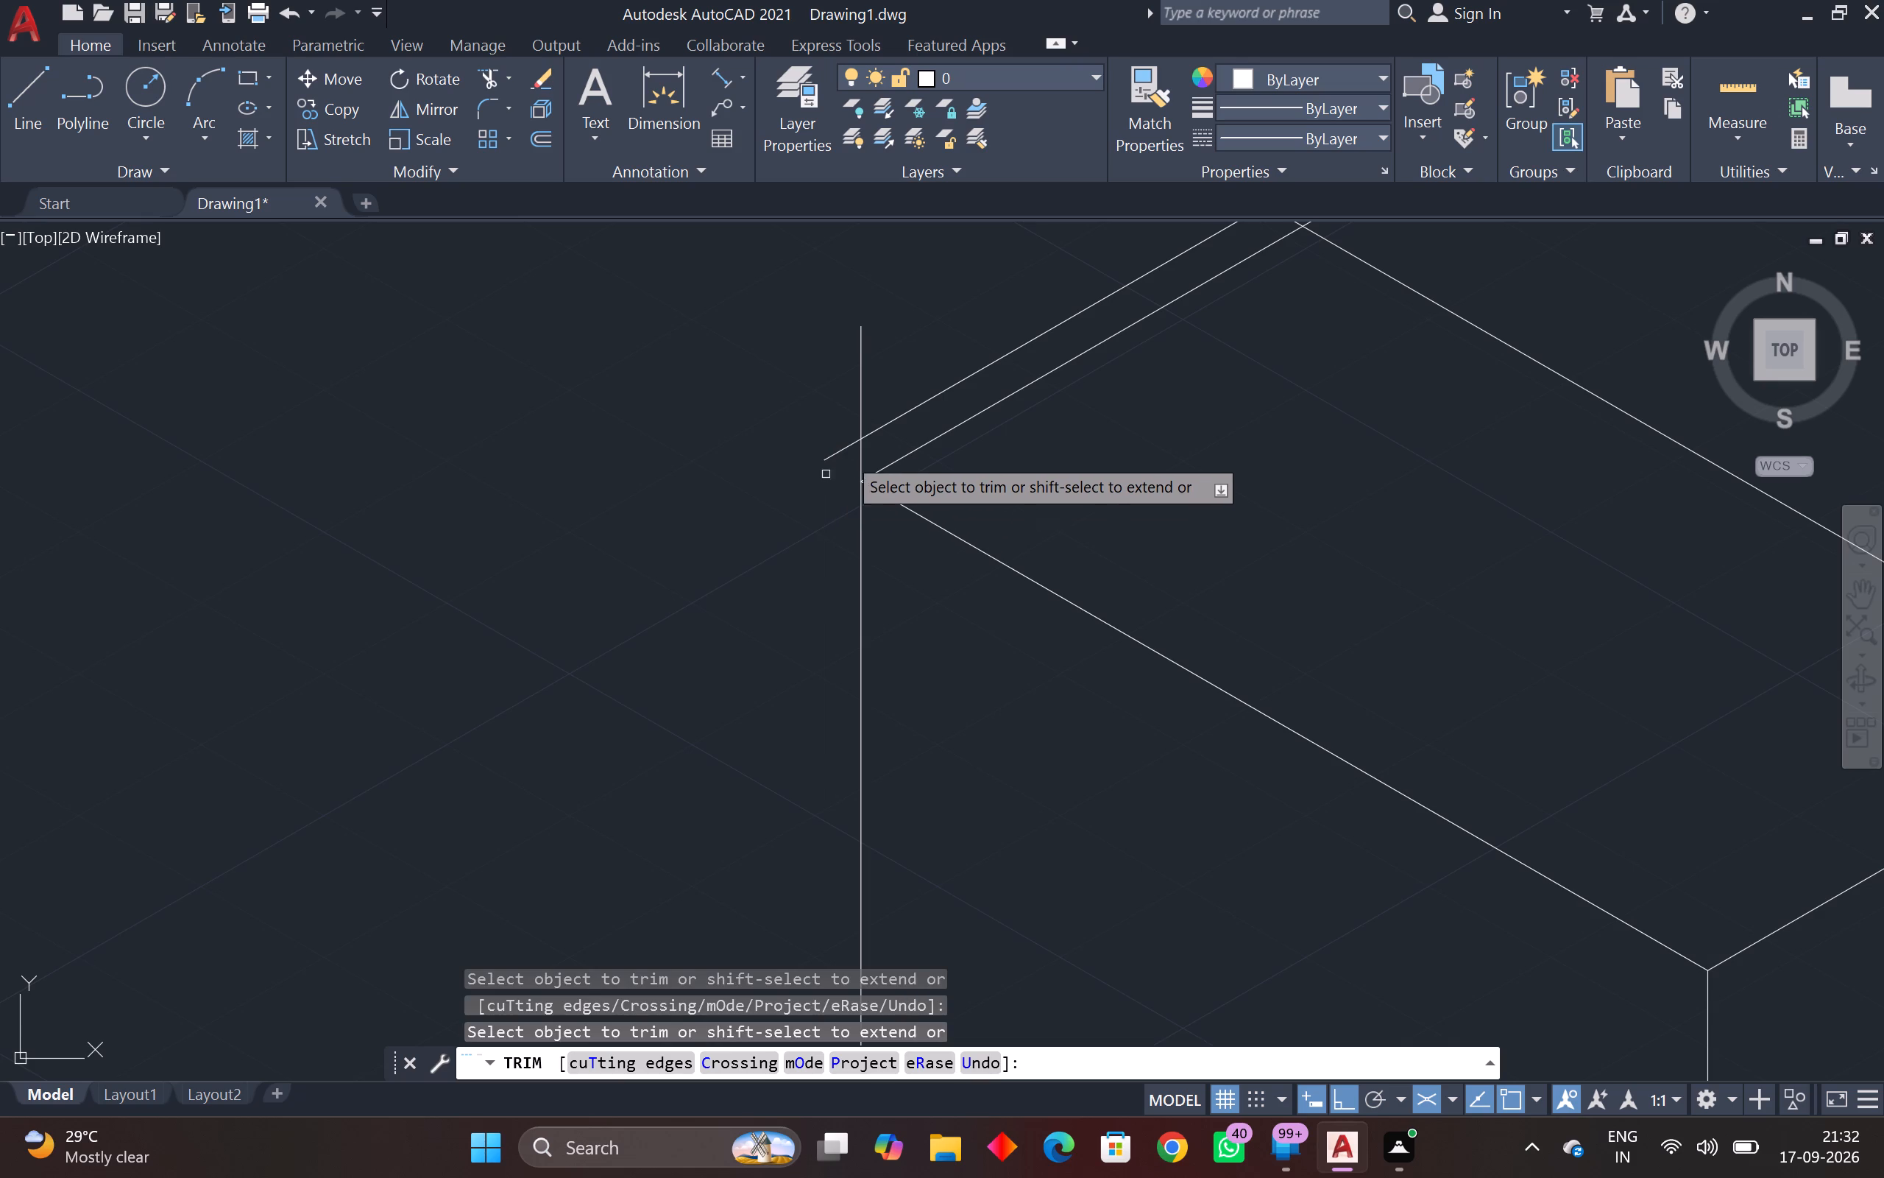
click(849, 448)
click(907, 413)
scroll(907, 413, down, 1)
middle_drag(907, 413, 885, 428)
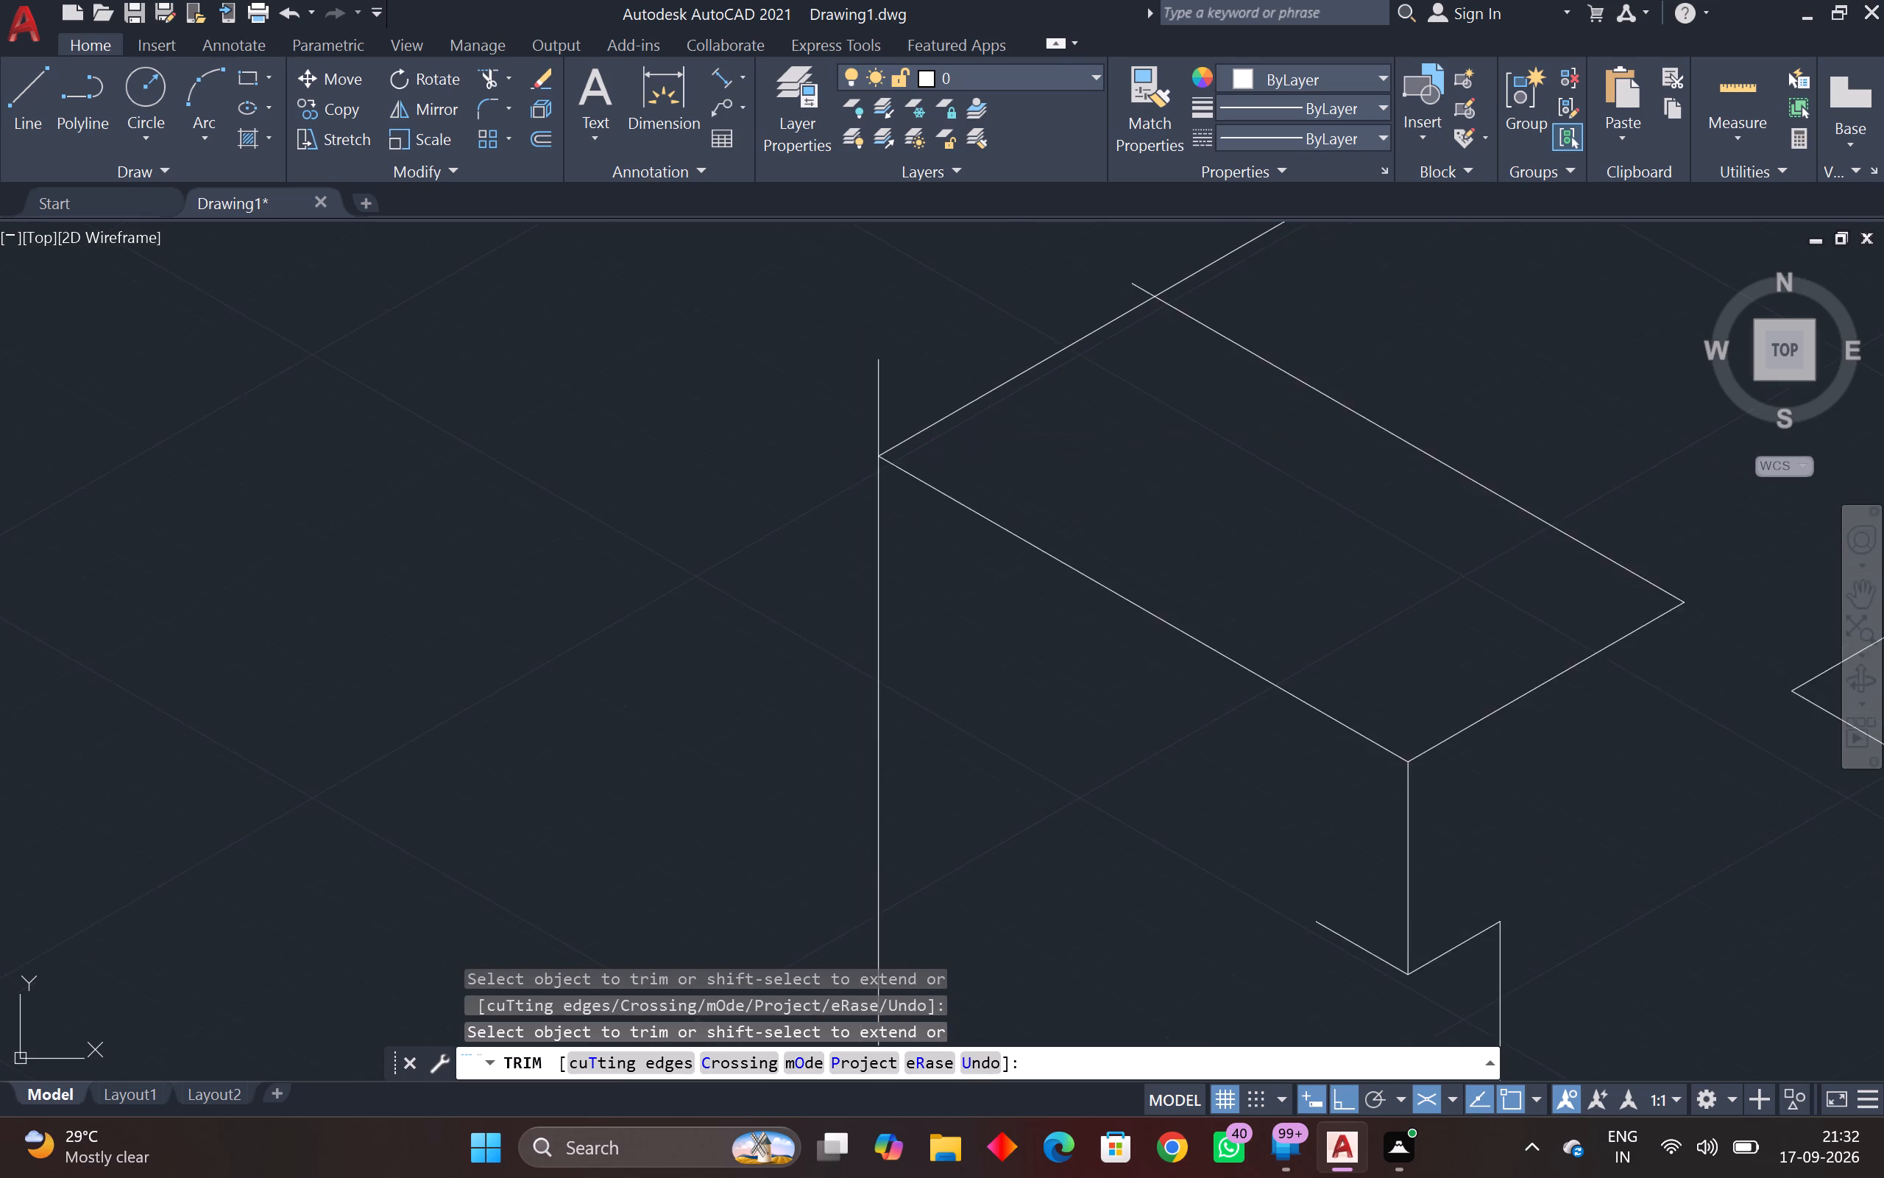
Trim the overhanging ends of the new short edge, the construction vertical and the far long edge at the parallelogram's corners.
middle_drag(885, 428, 648, 619)
click(957, 468)
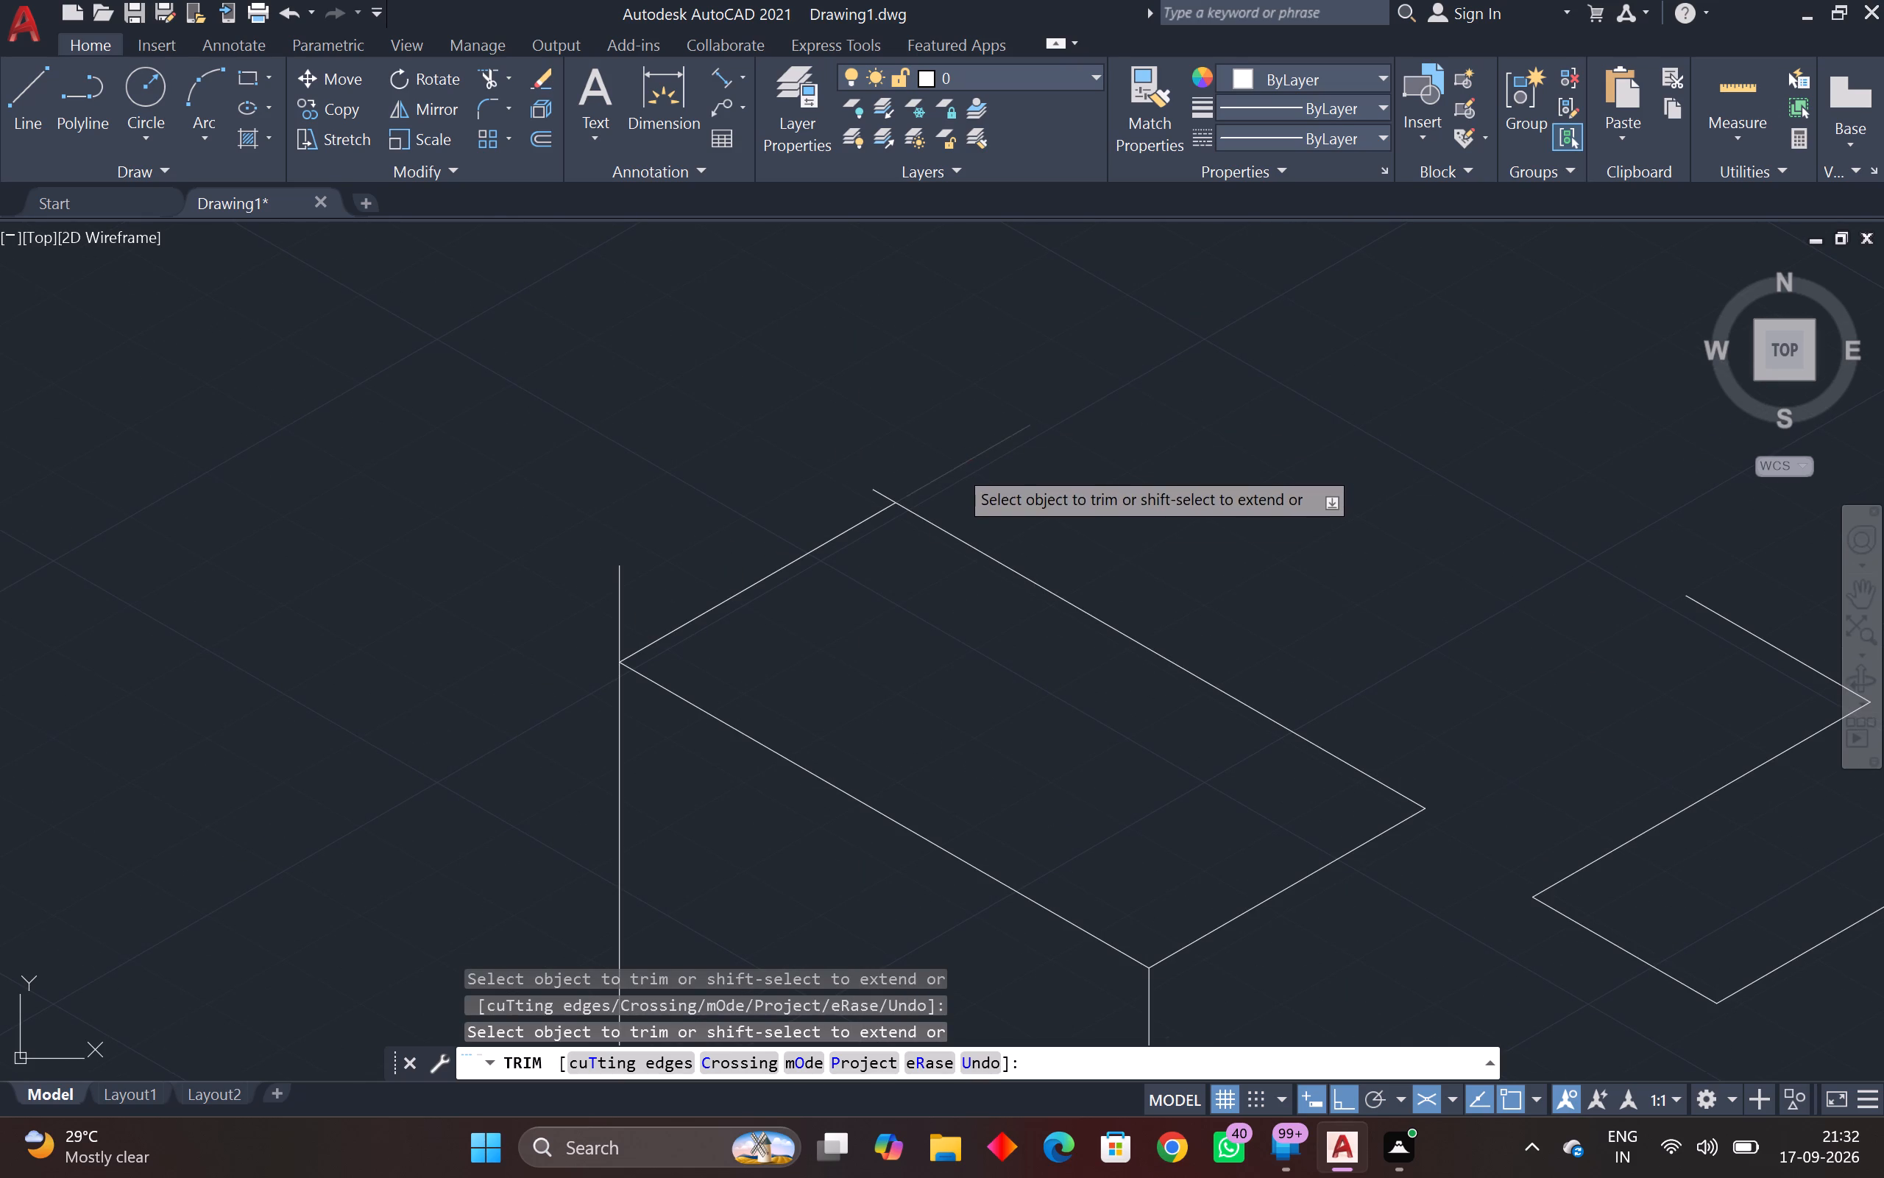
click(617, 625)
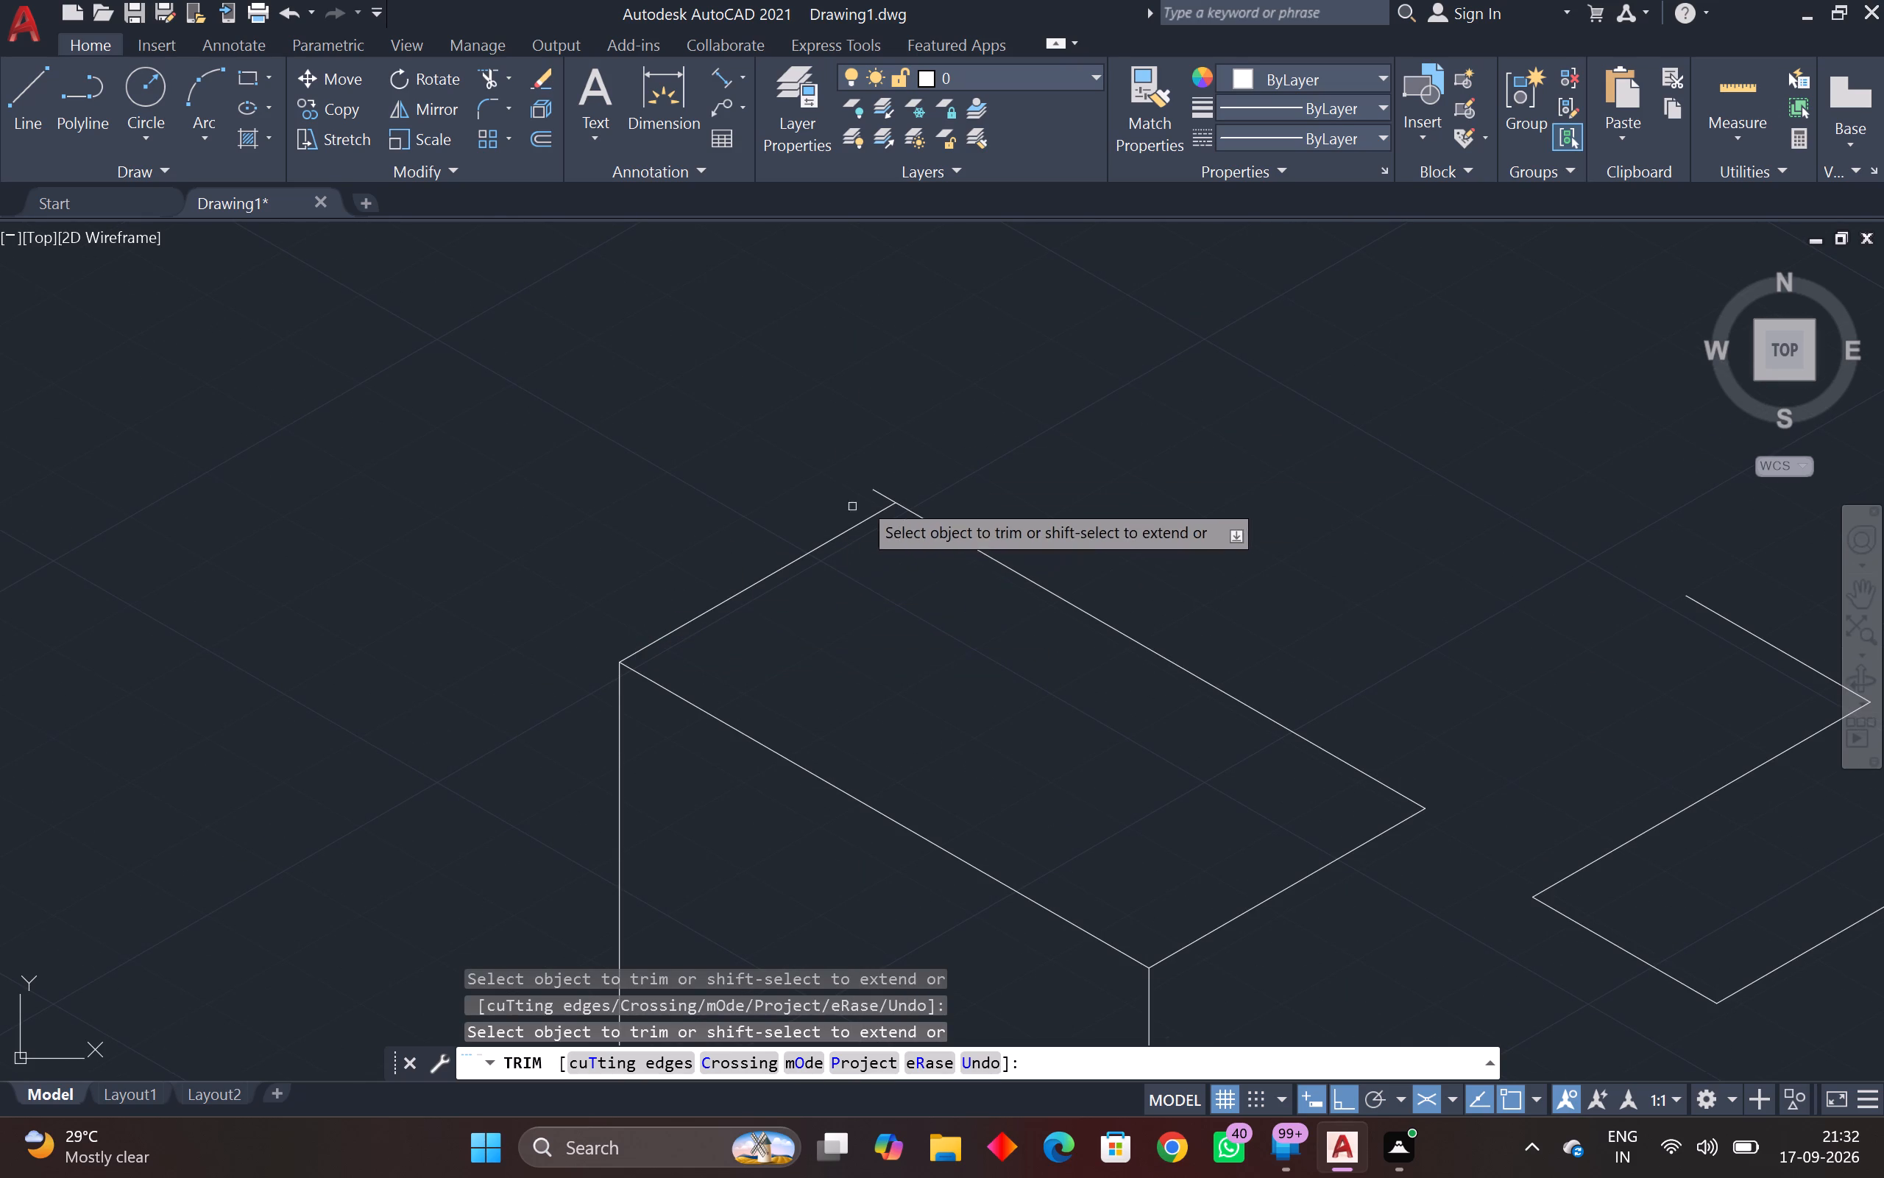
scroll(888, 484, up, 3)
click(871, 505)
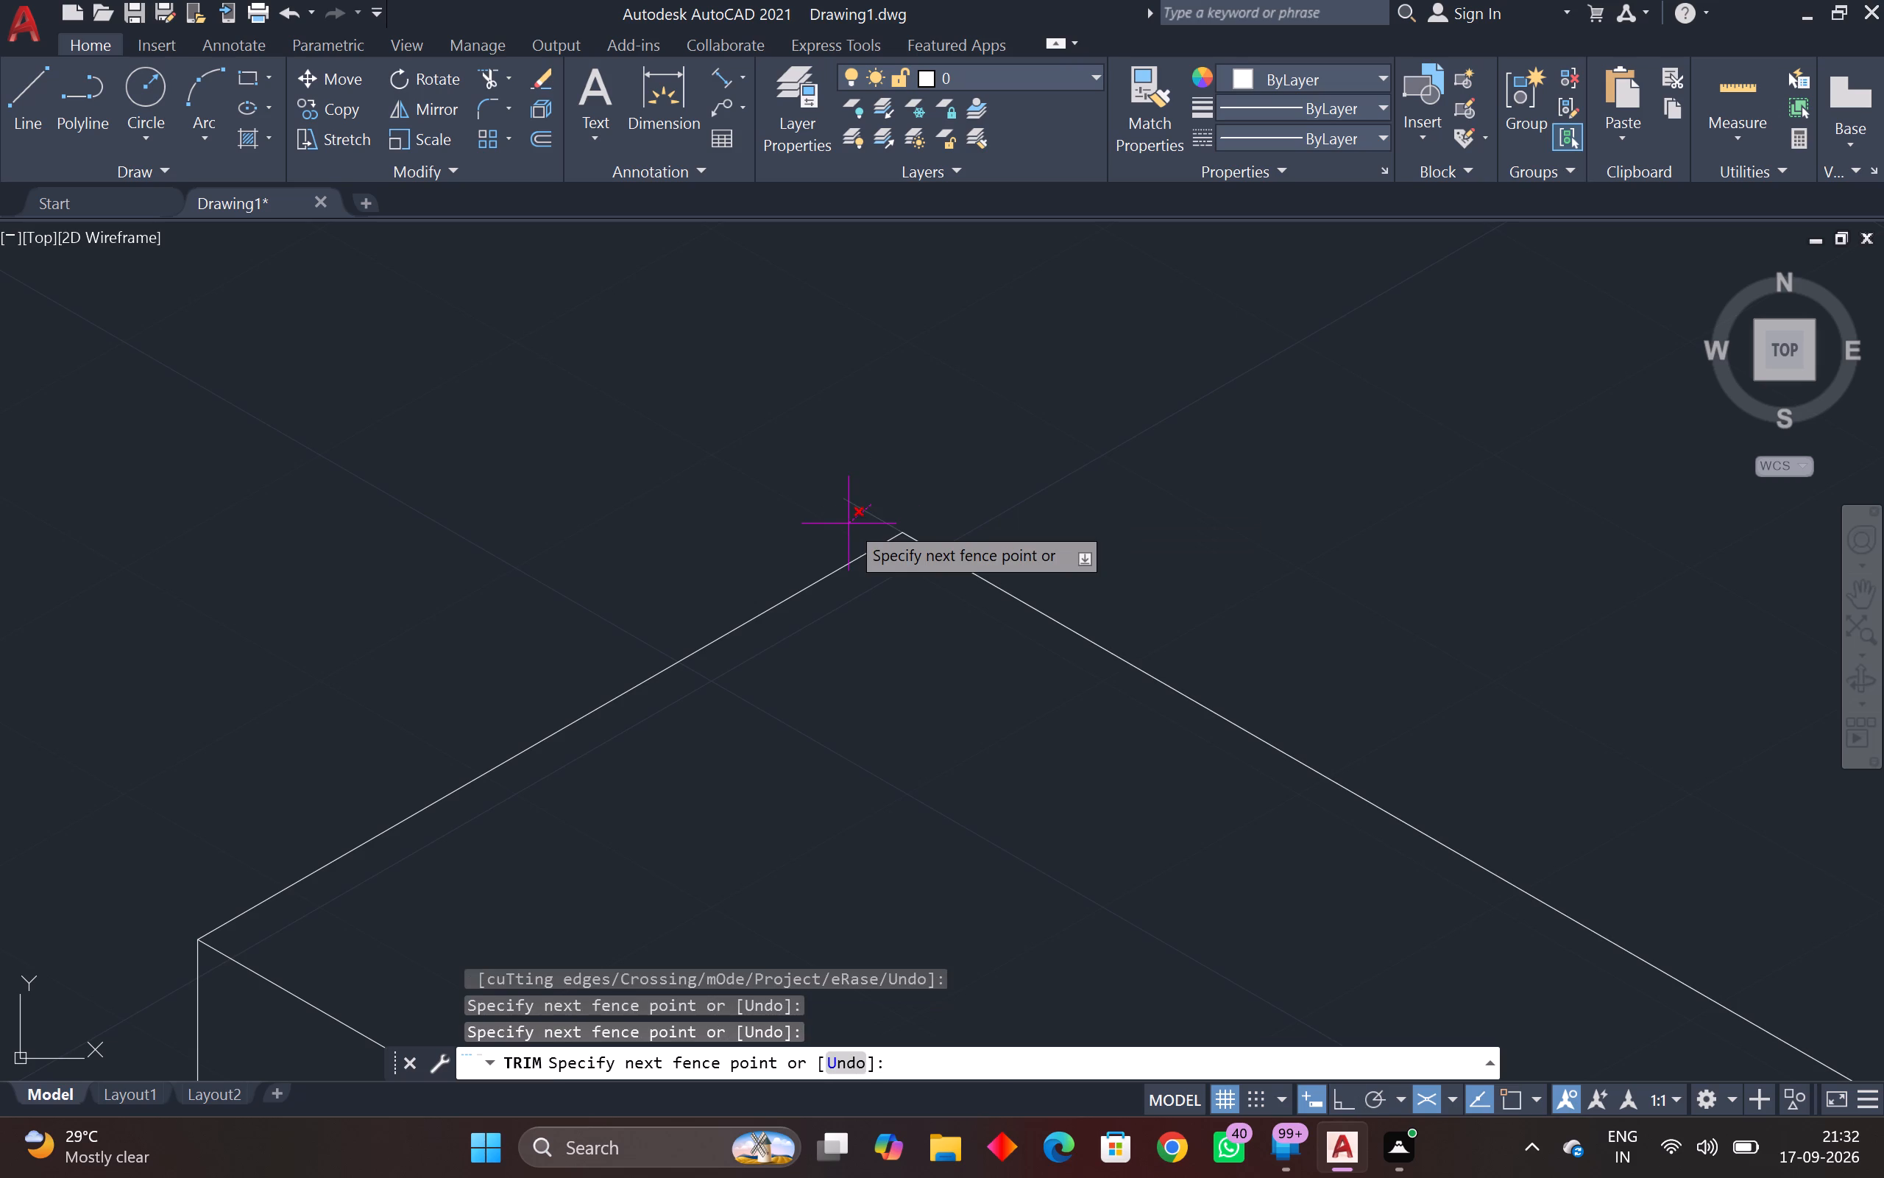
click(849, 523)
scroll(849, 523, down, 2)
middle_drag(849, 523, 1183, 214)
scroll(990, 411, down, 1)
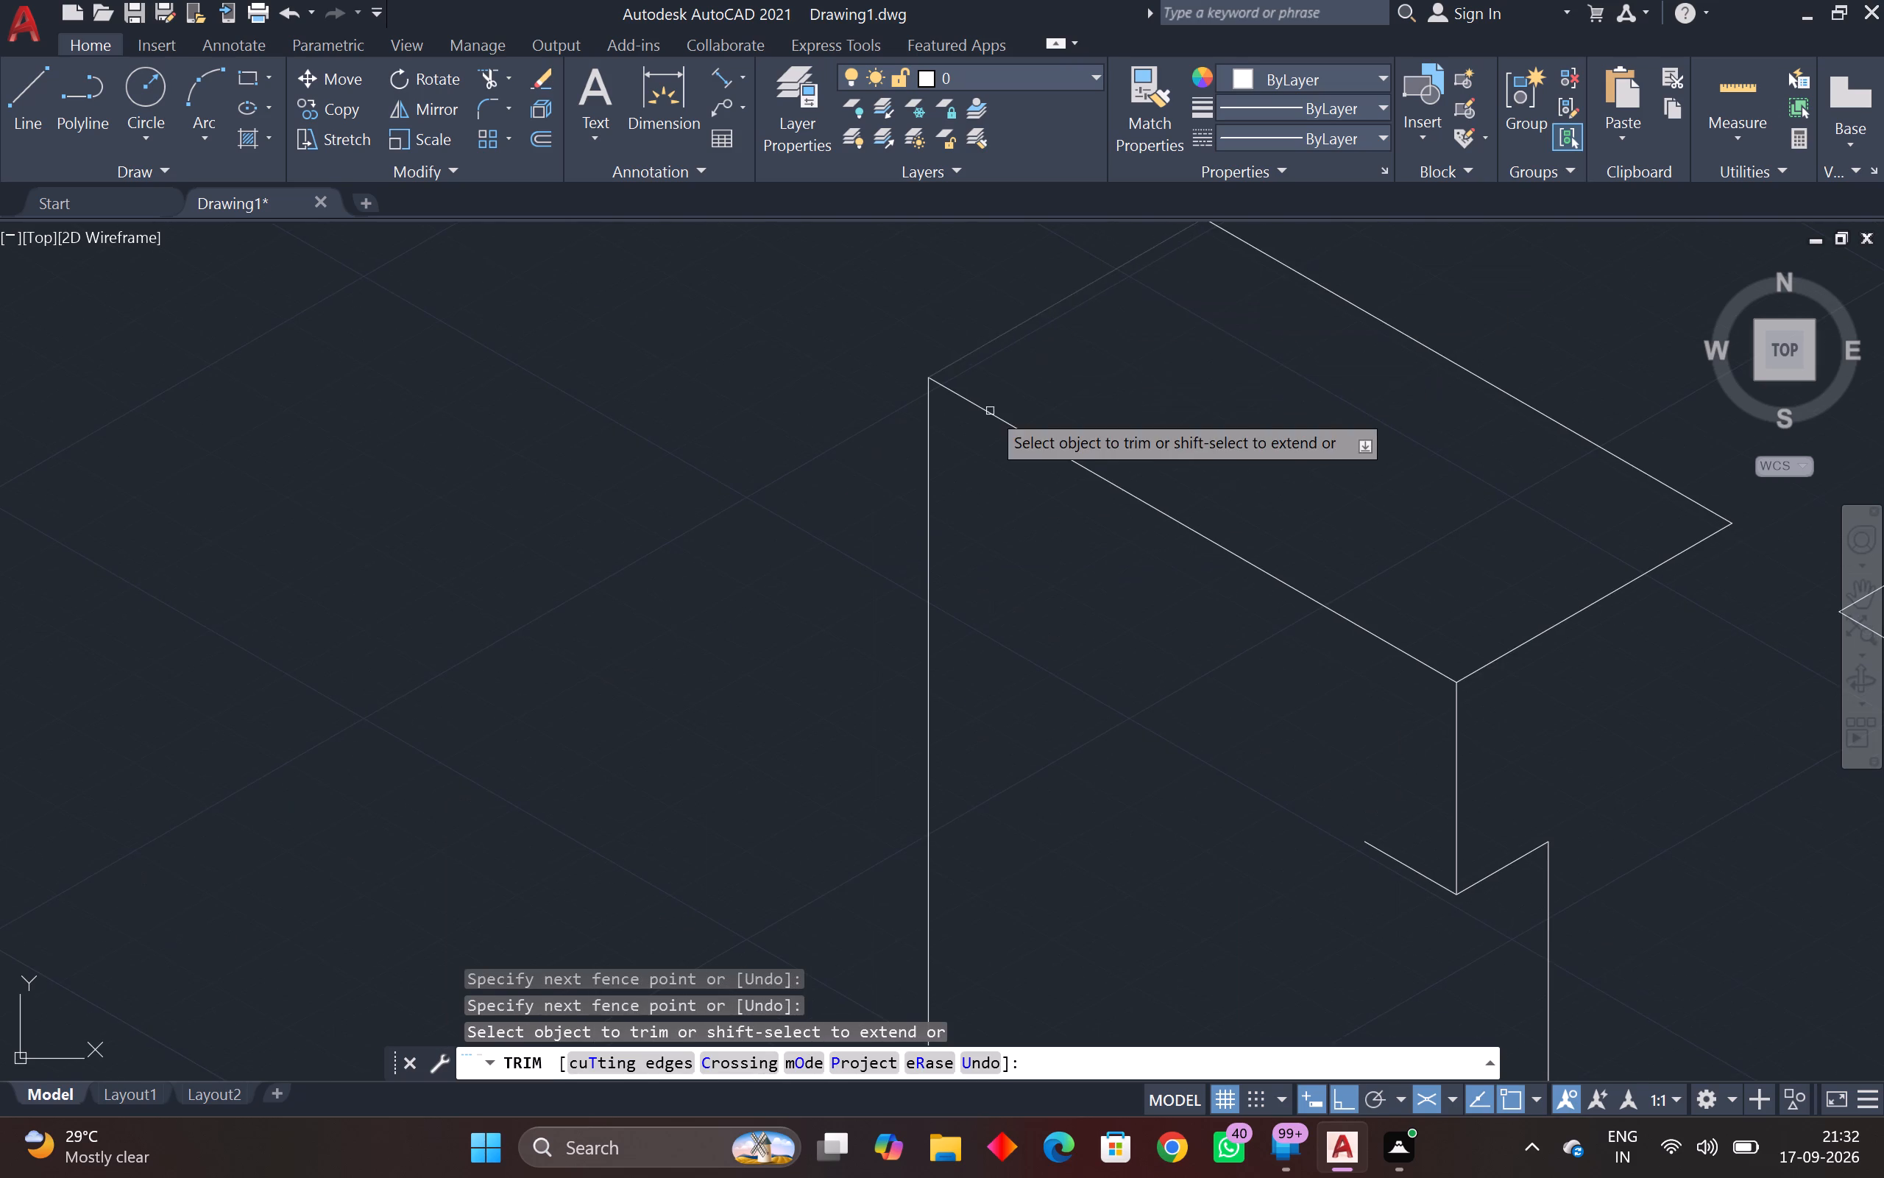
Remove the remaining construction vertical between the upper parallelogram and the bottom outline, ending the Trim command.
middle_drag(991, 411, 1053, 350)
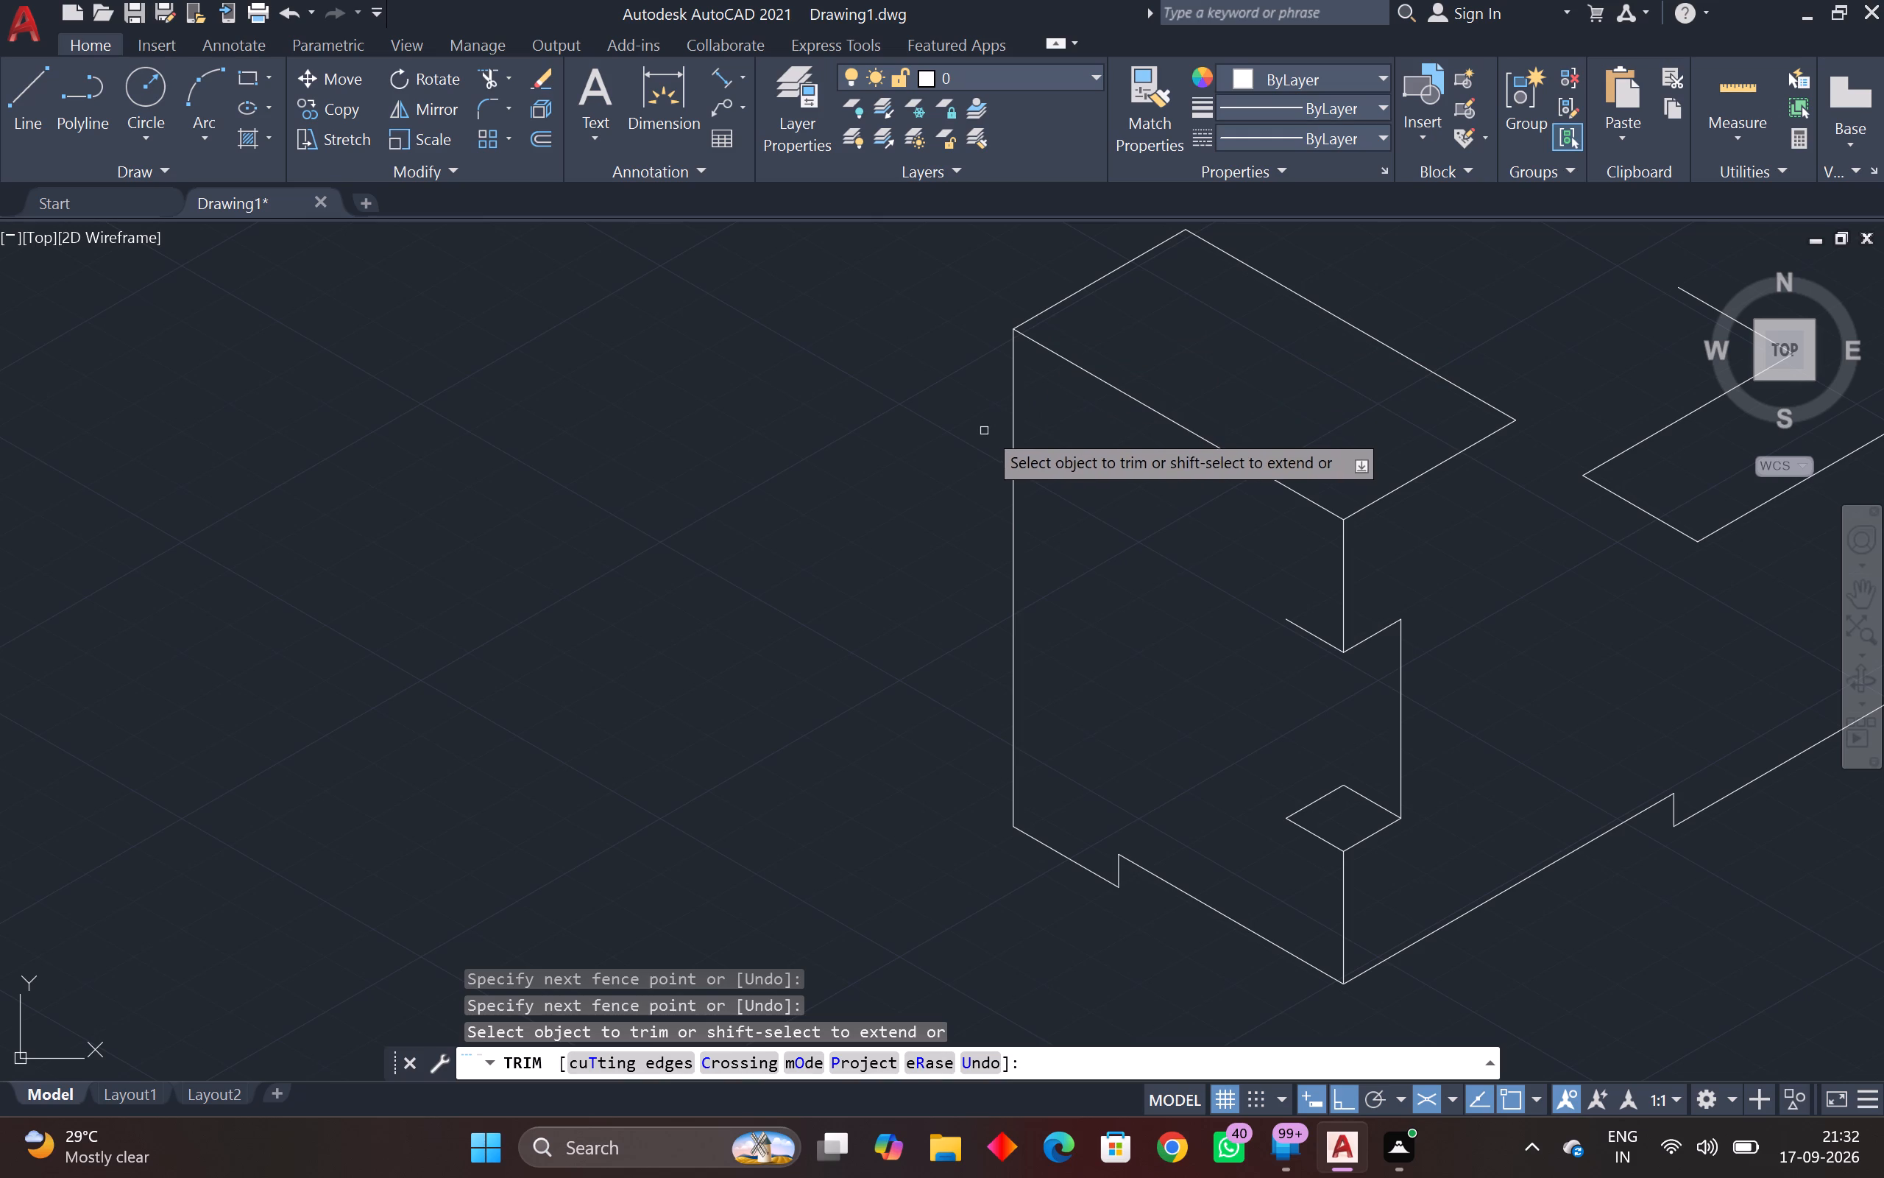
drag(1021, 469, 1007, 472)
click(930, 504)
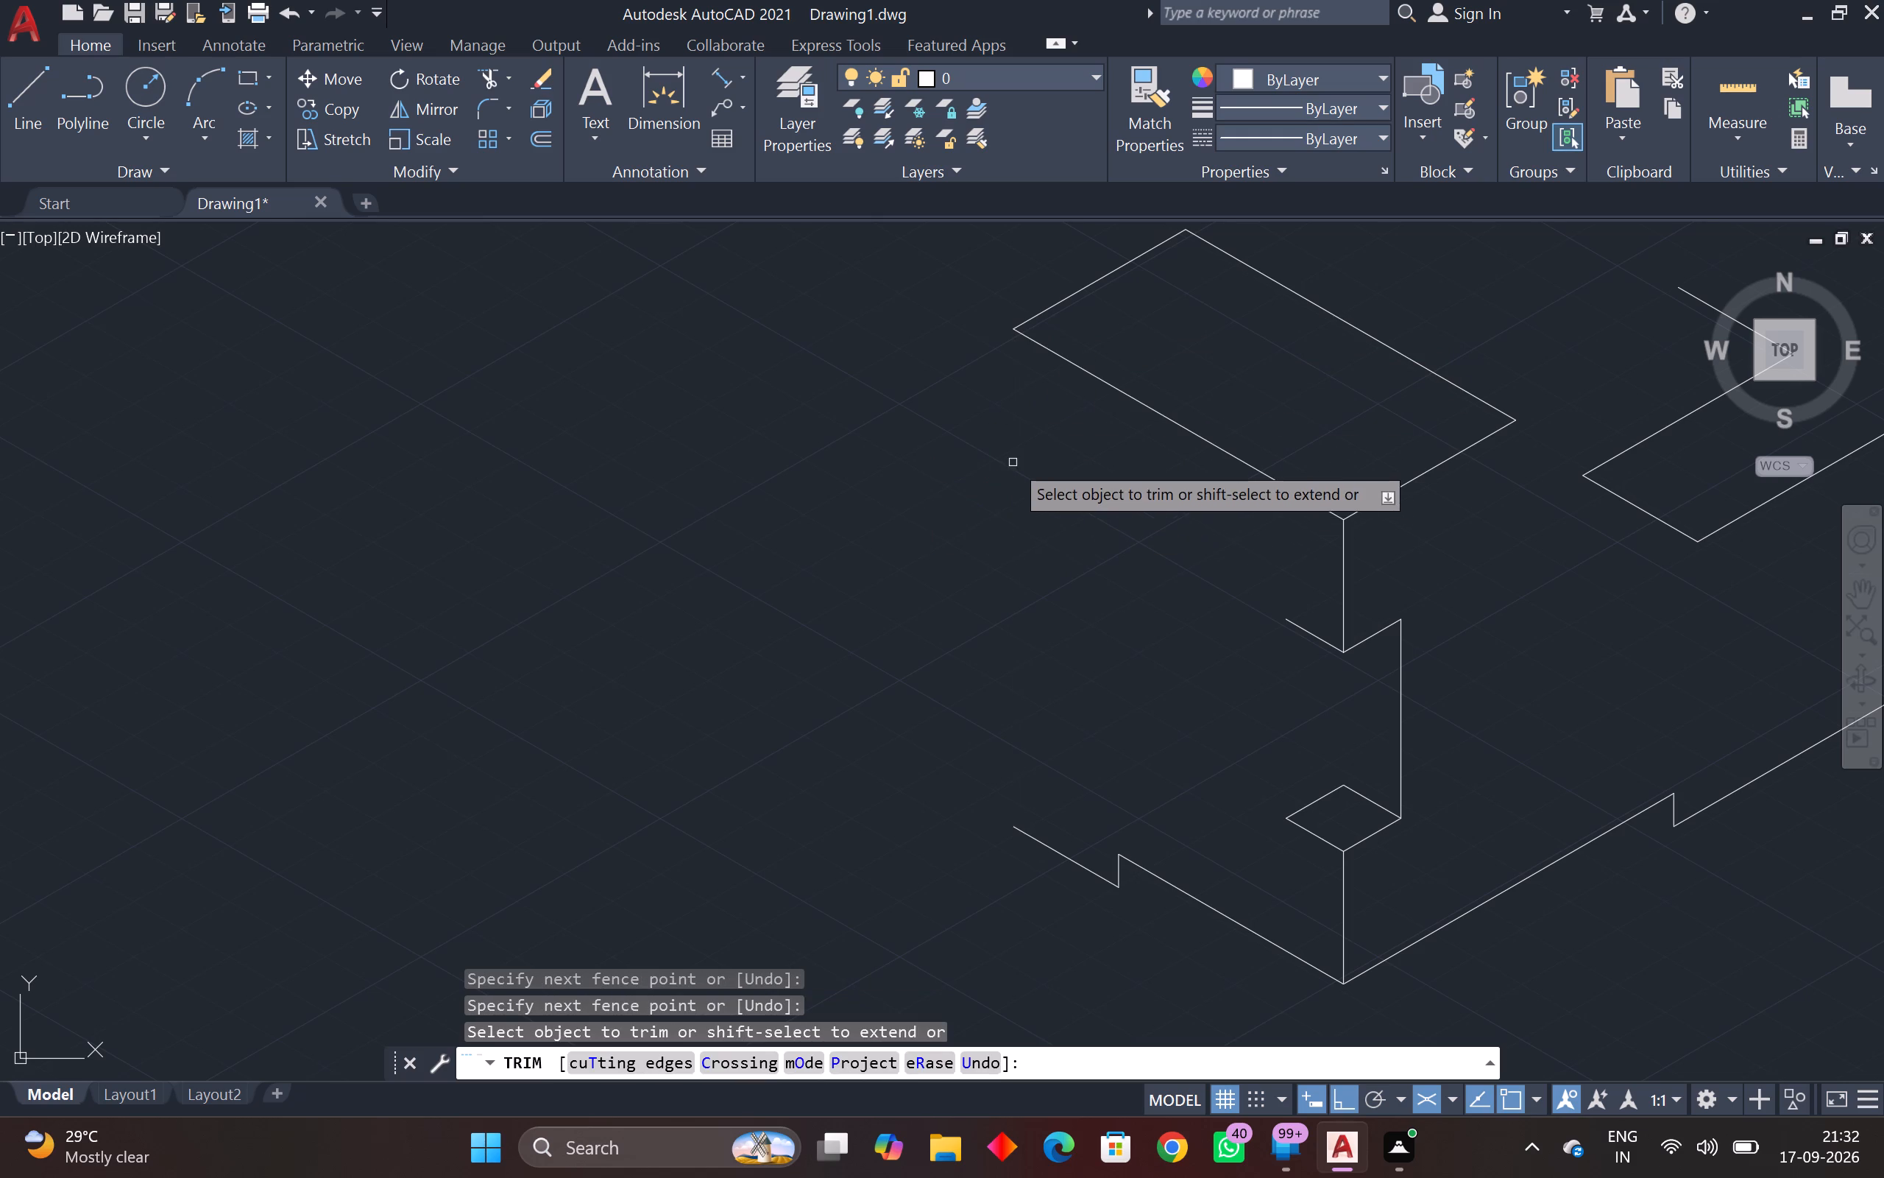
key(Escape)
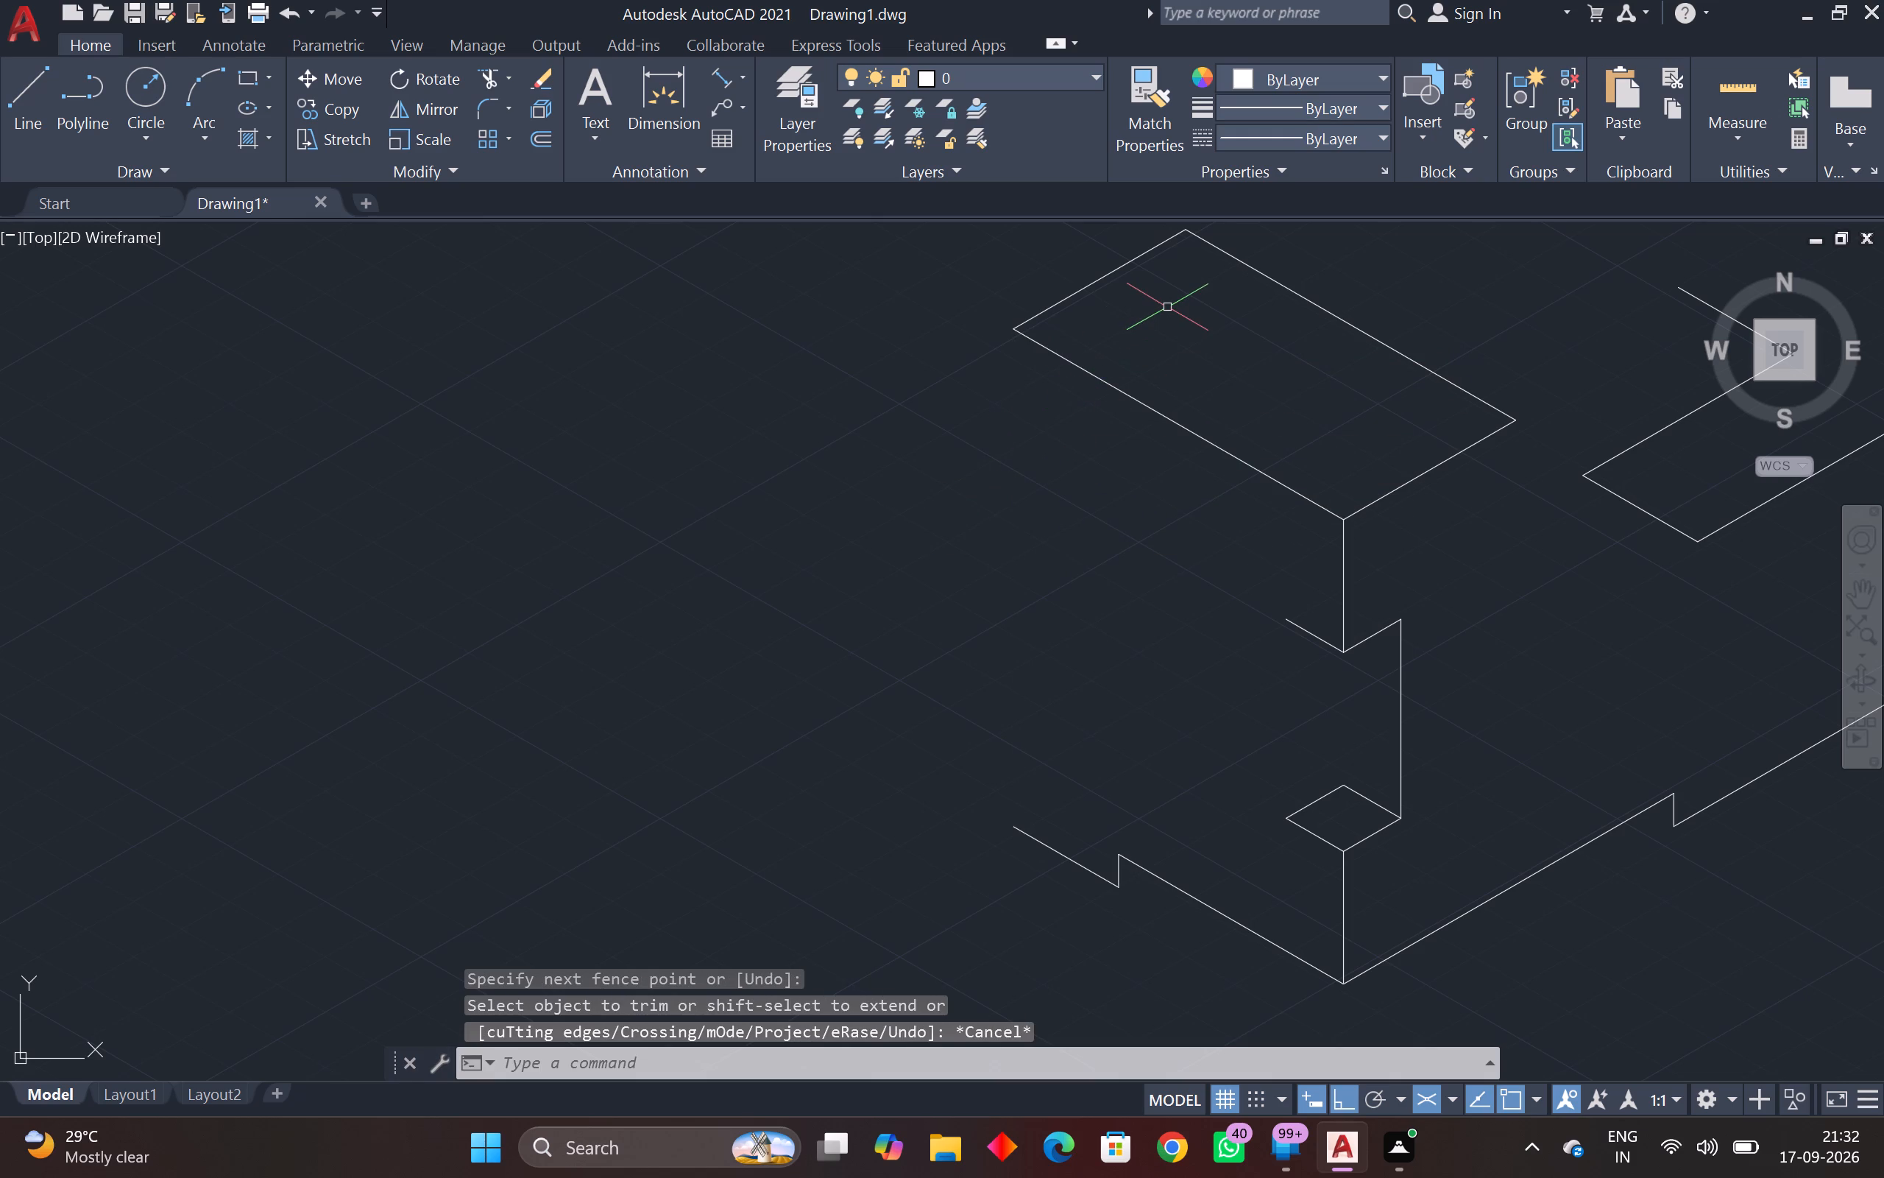
From the upper parallelogram's new far-left corner, draw connected lines of 24 straight down and 12 at 330°.
text(l)
key(space)
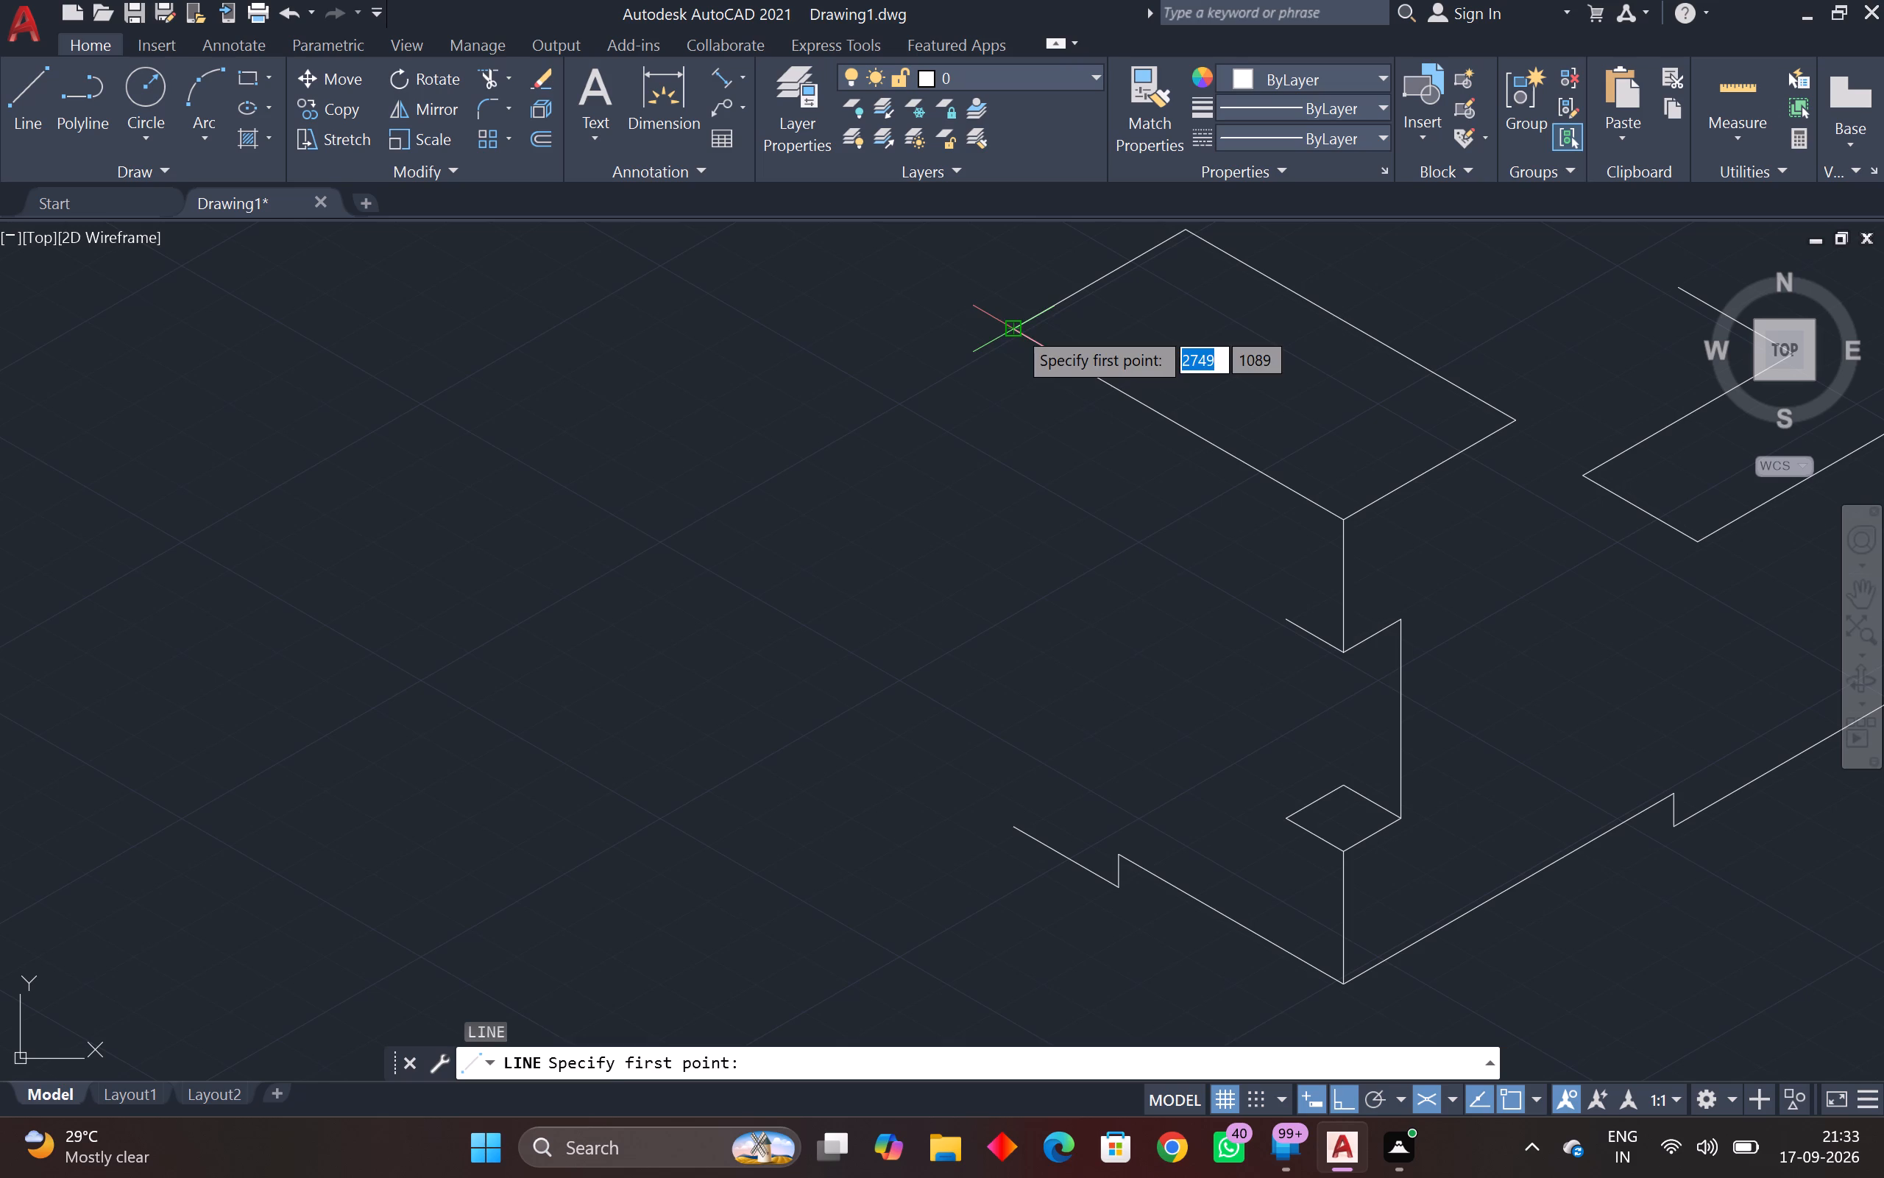
click(1016, 328)
key(F5)
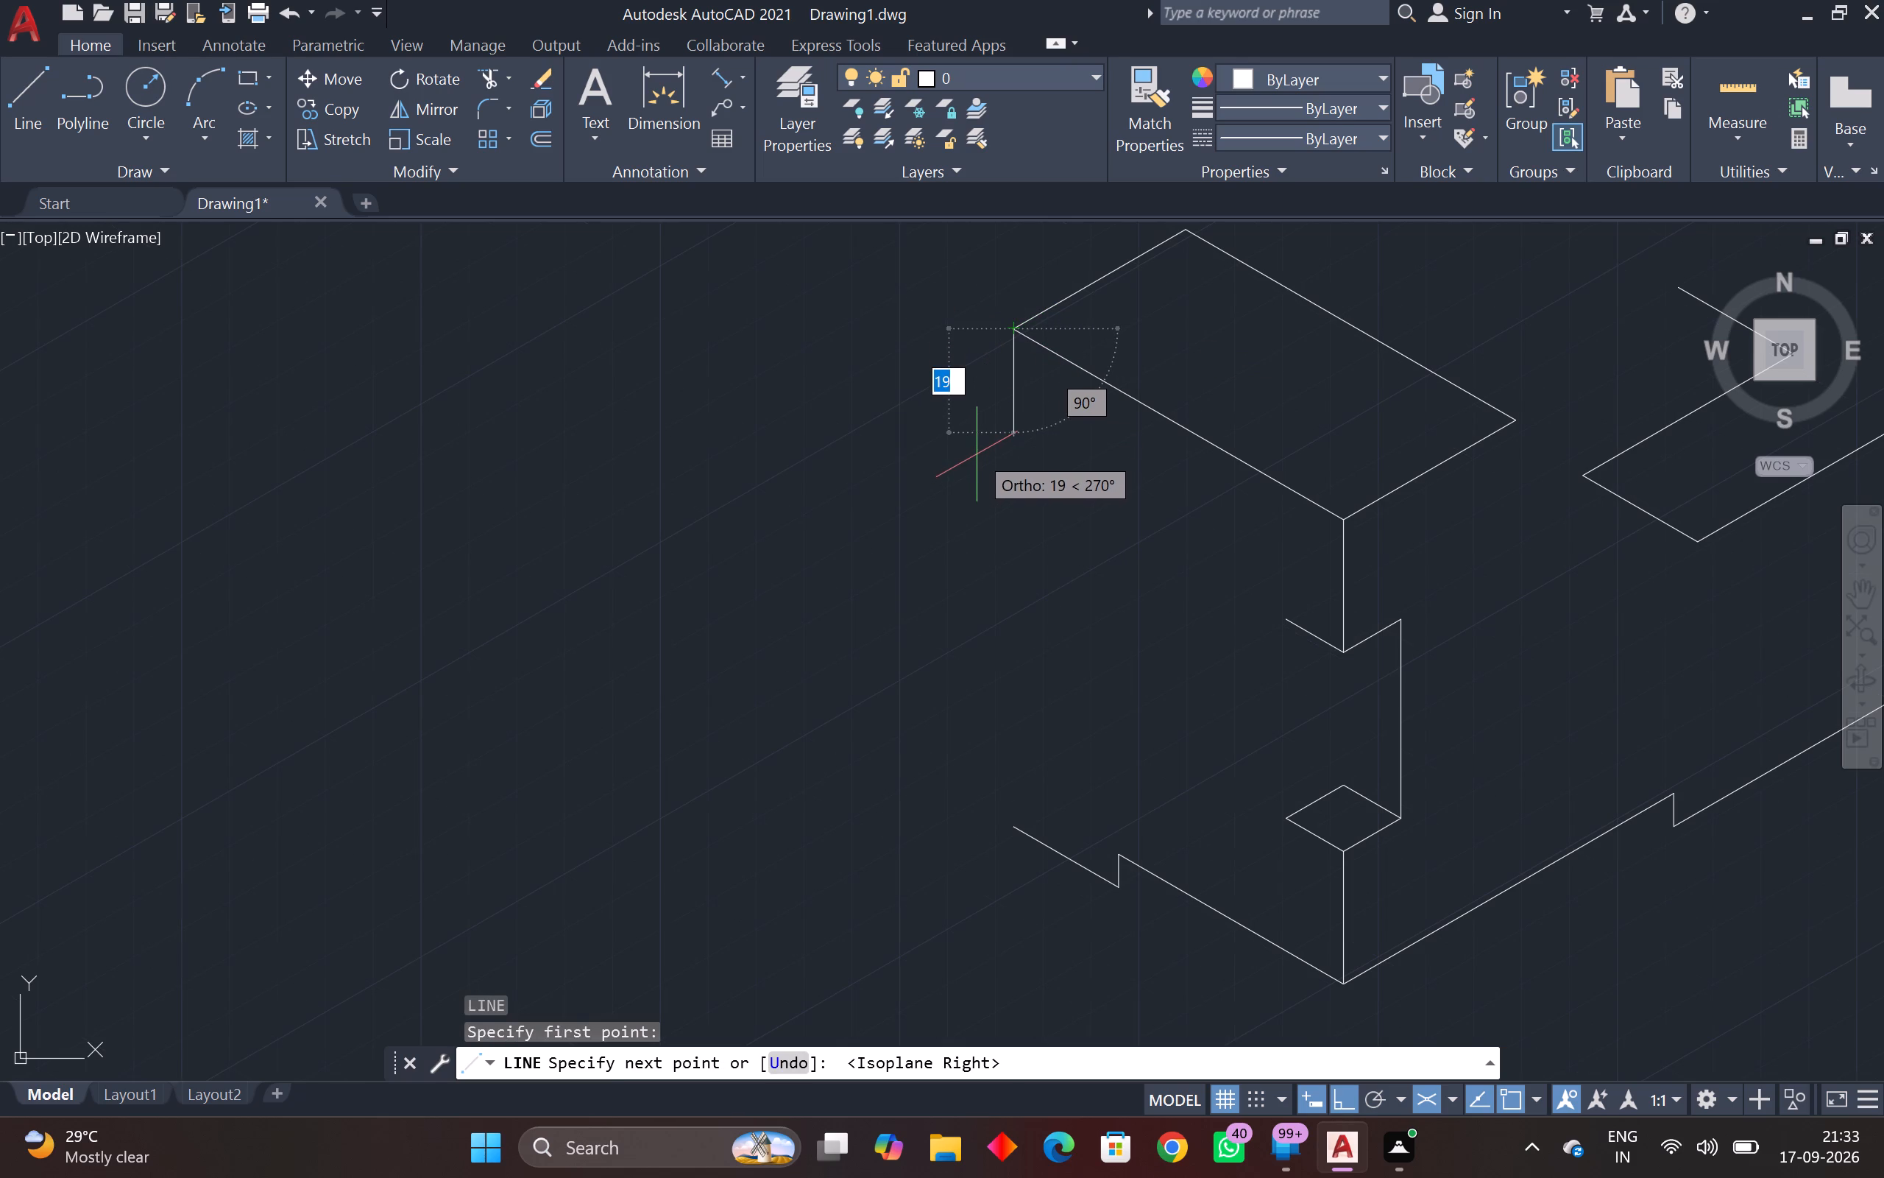
key(2)
key(4)
key(Return)
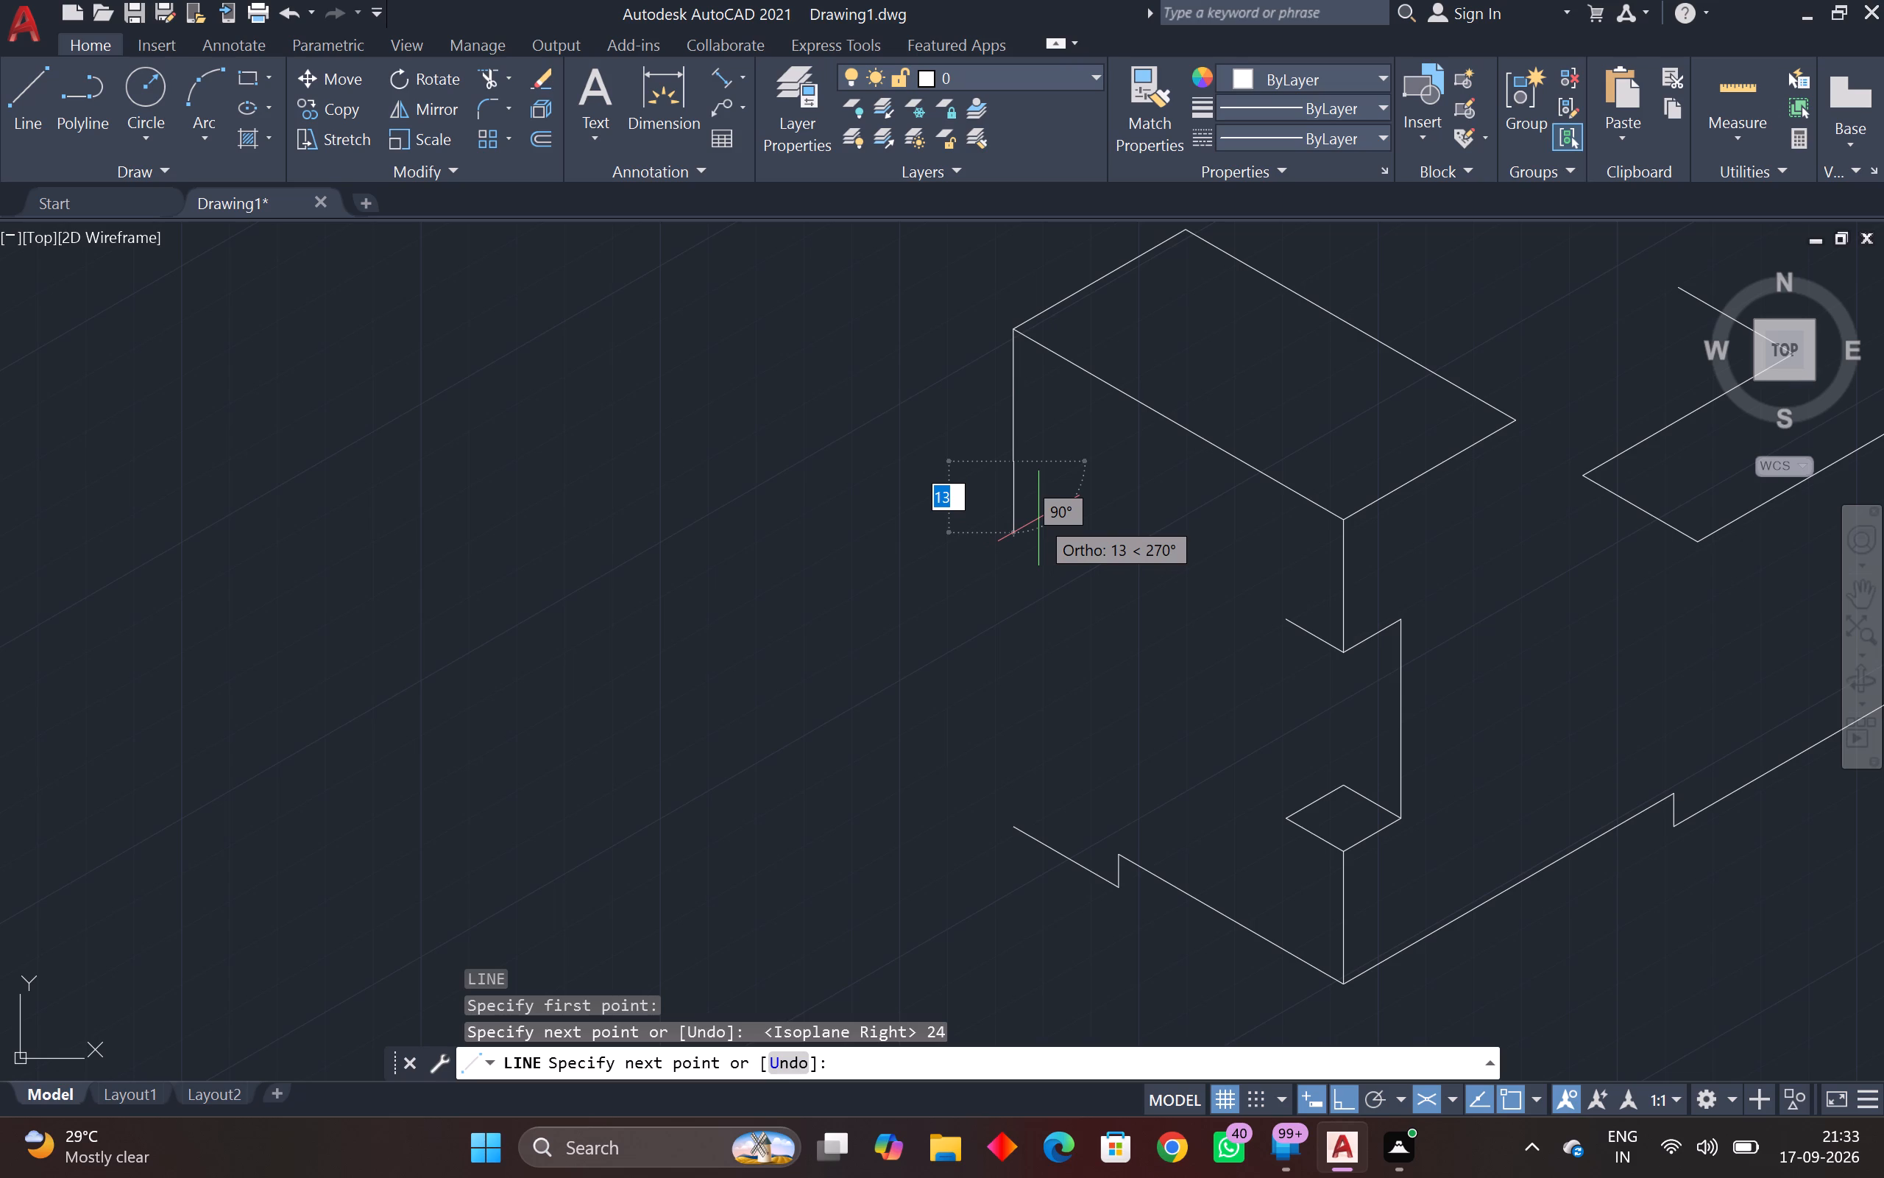
key(F5)
text(12)
key(Return)
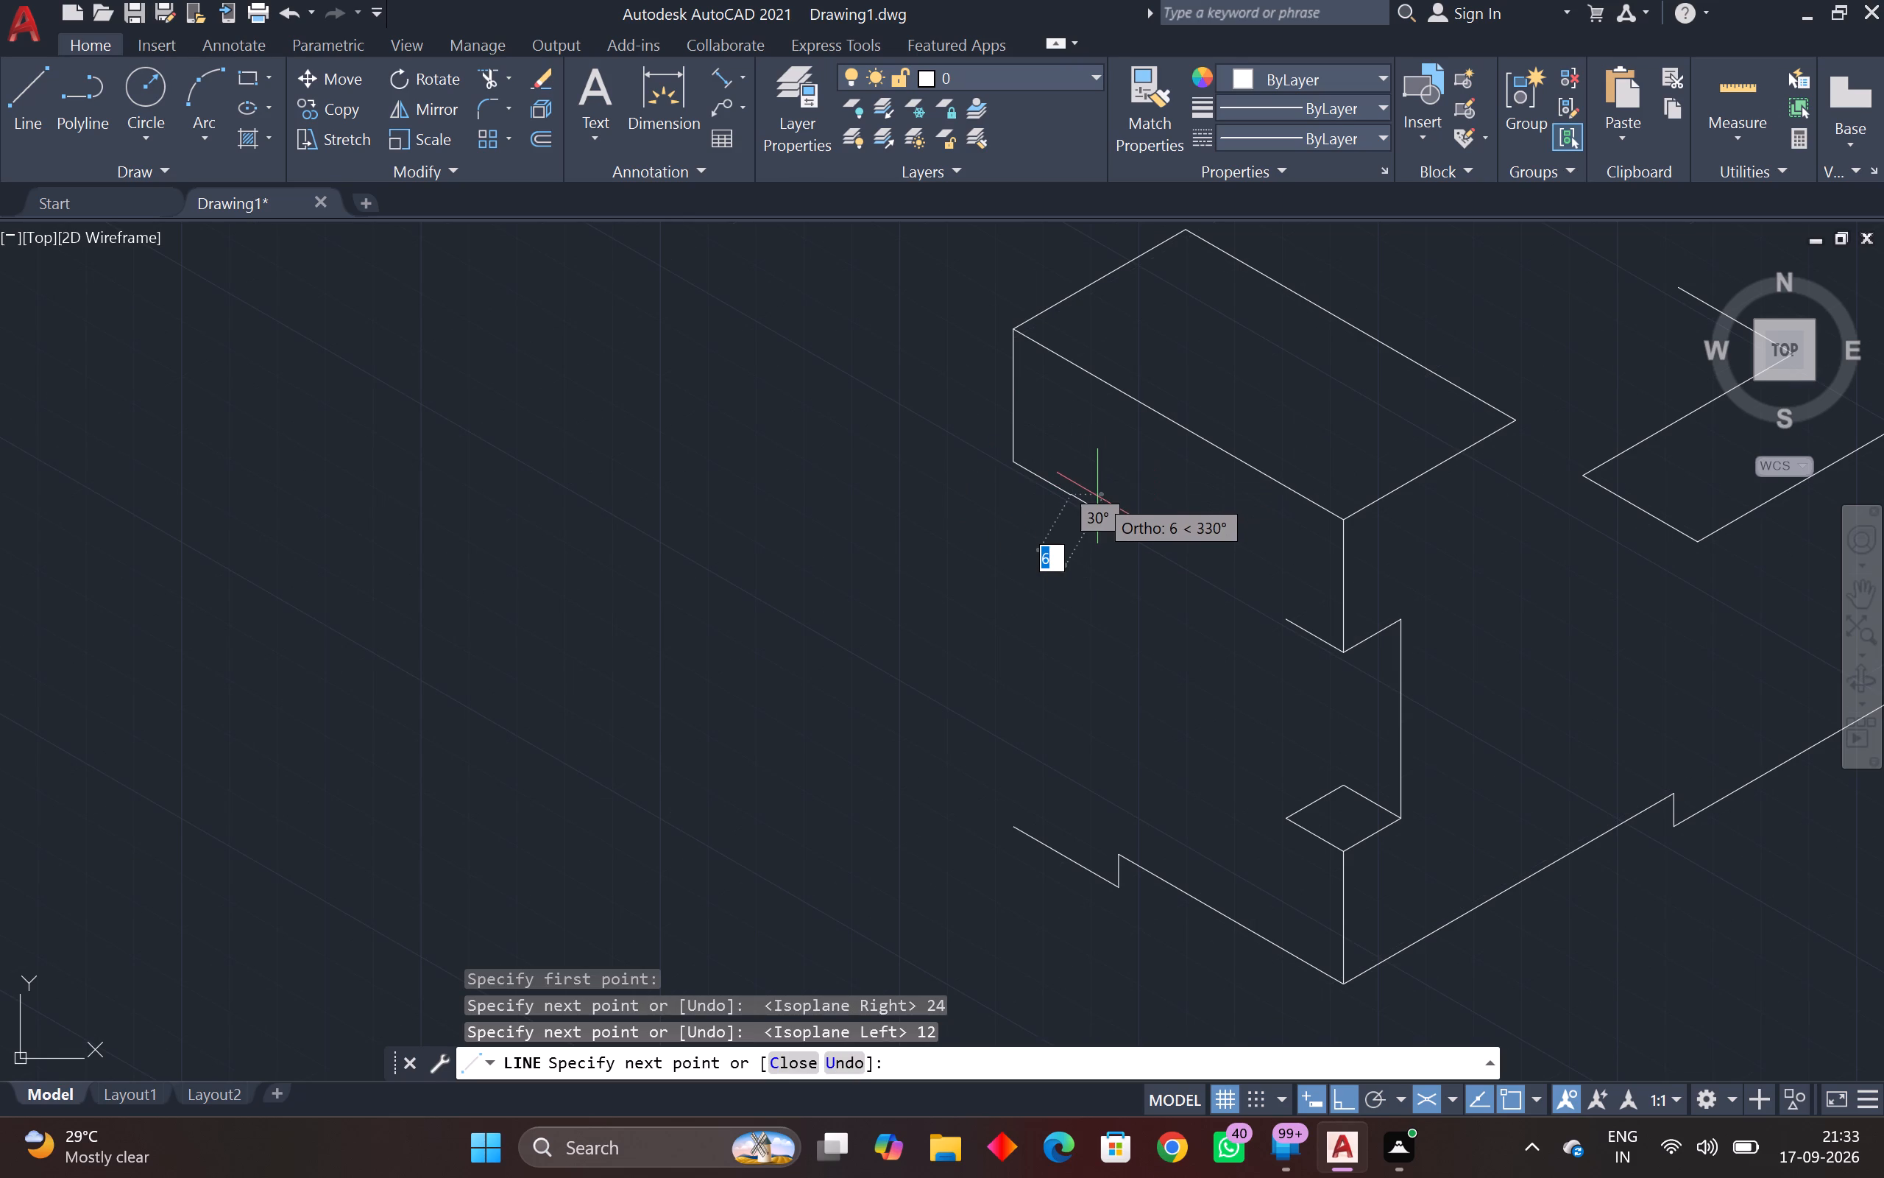
key(Escape)
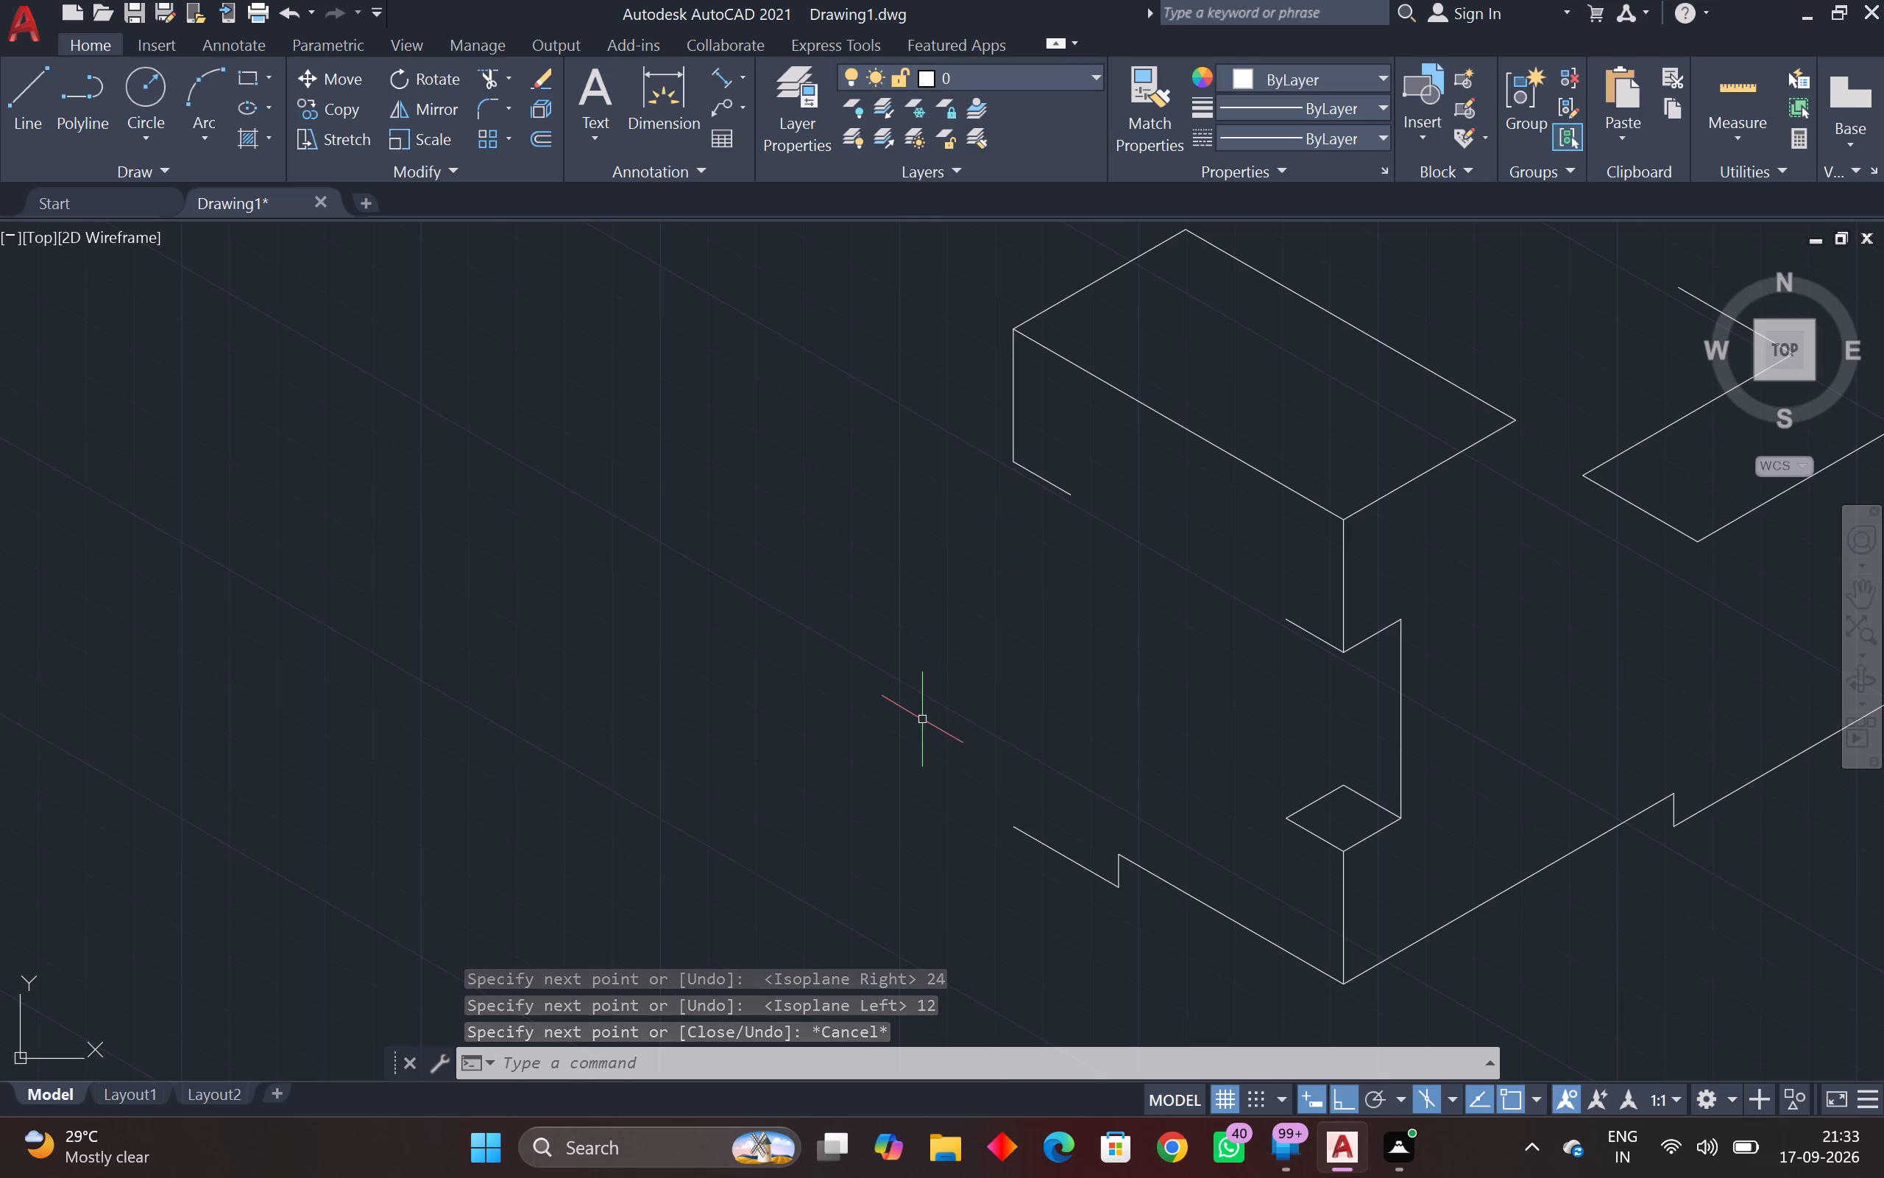
Draw a line 30 straight up from the far-left end of the bottom outline.
text(l)
key(space)
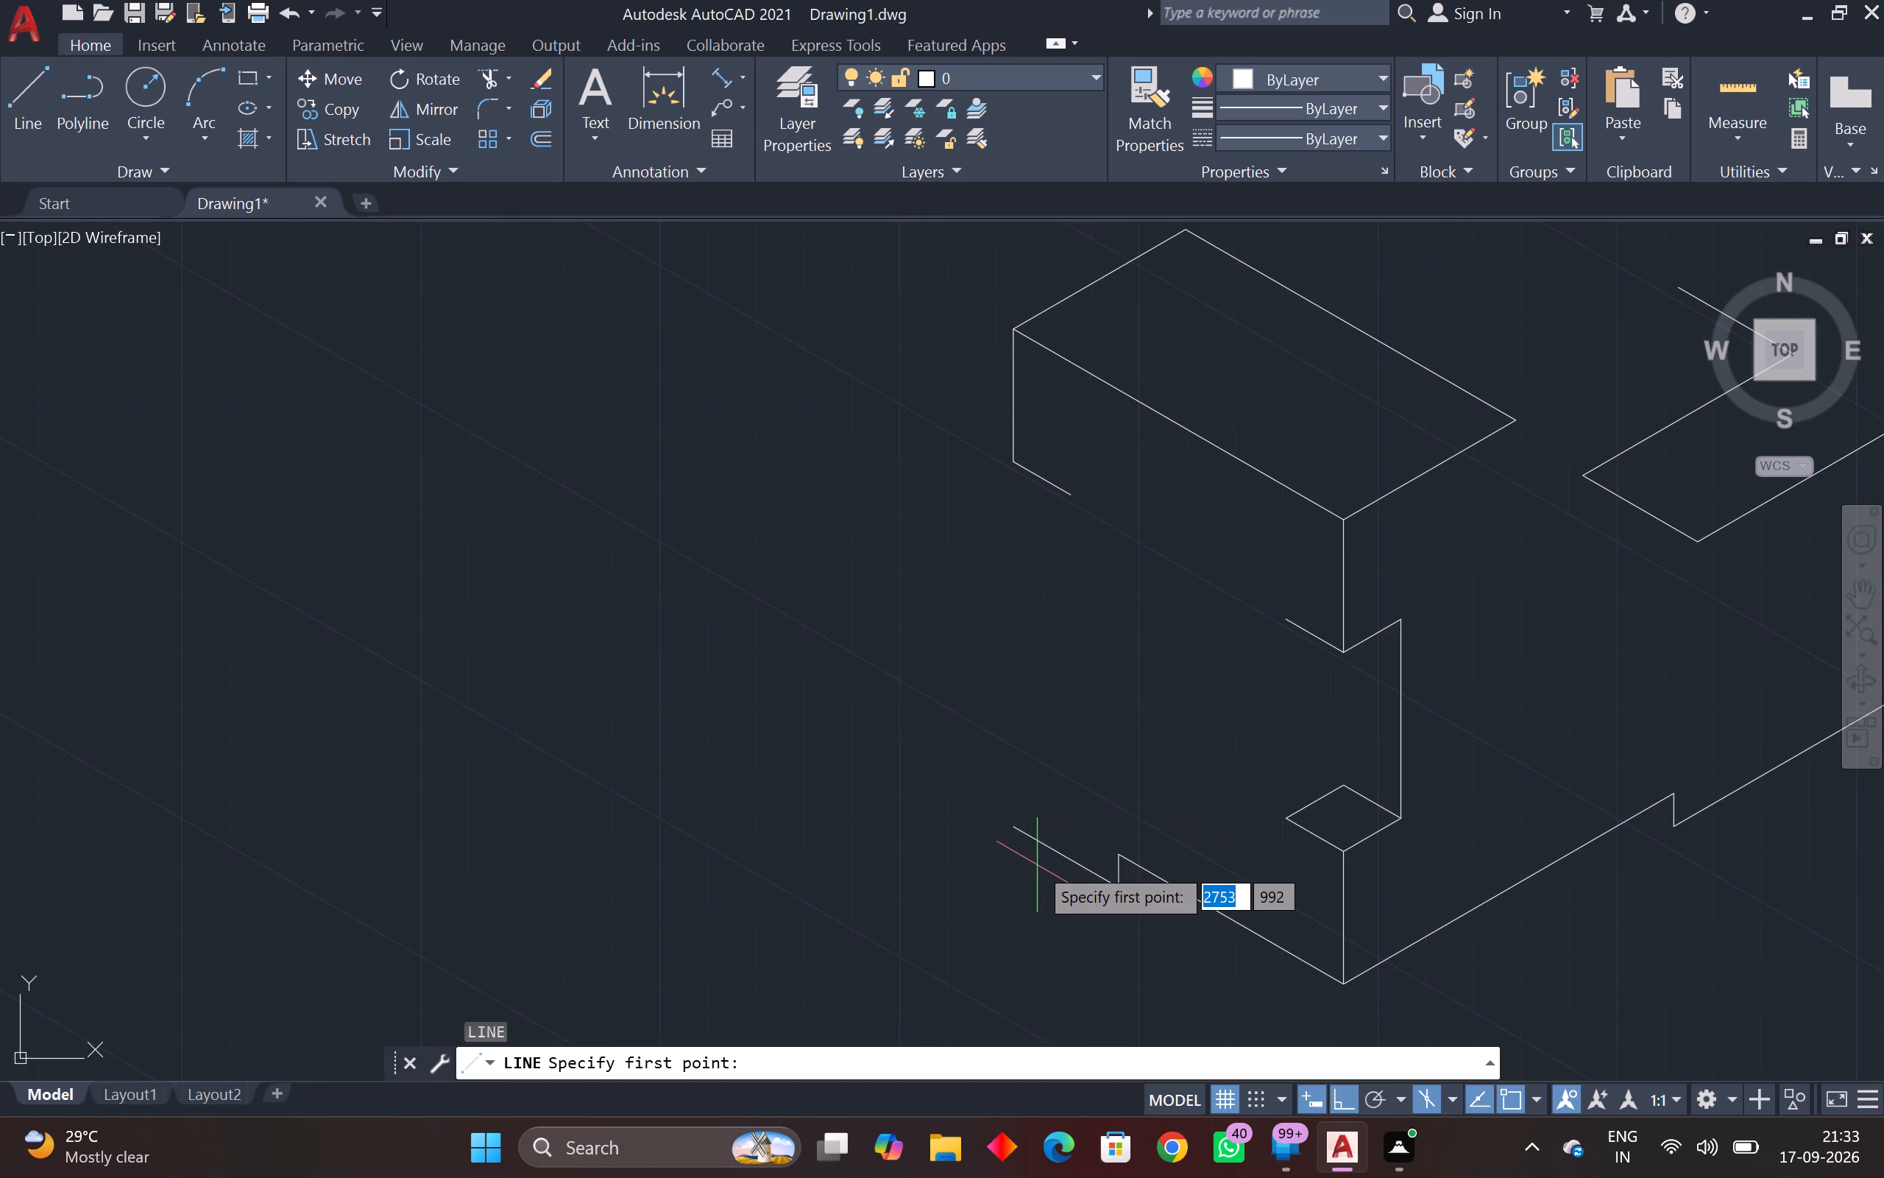
click(1013, 831)
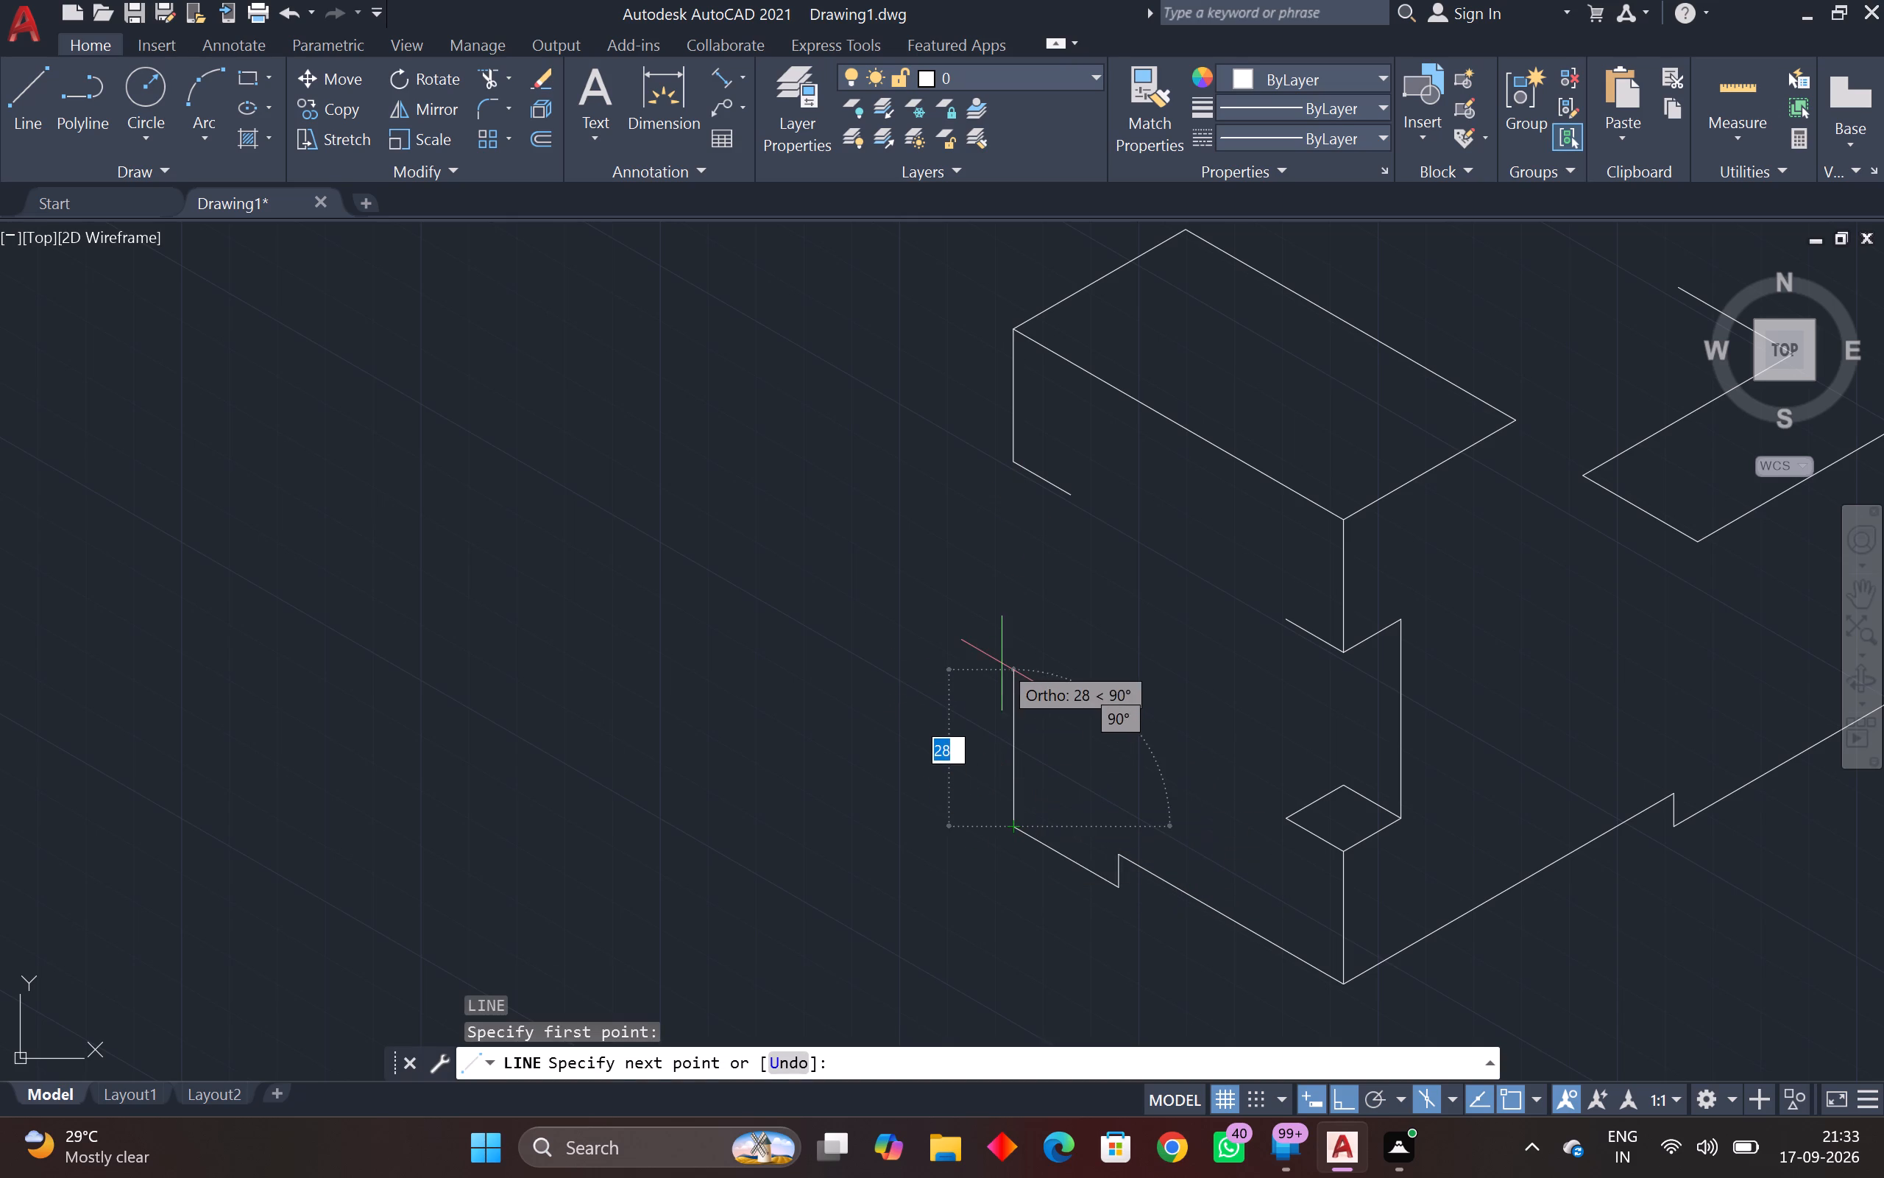
key(3)
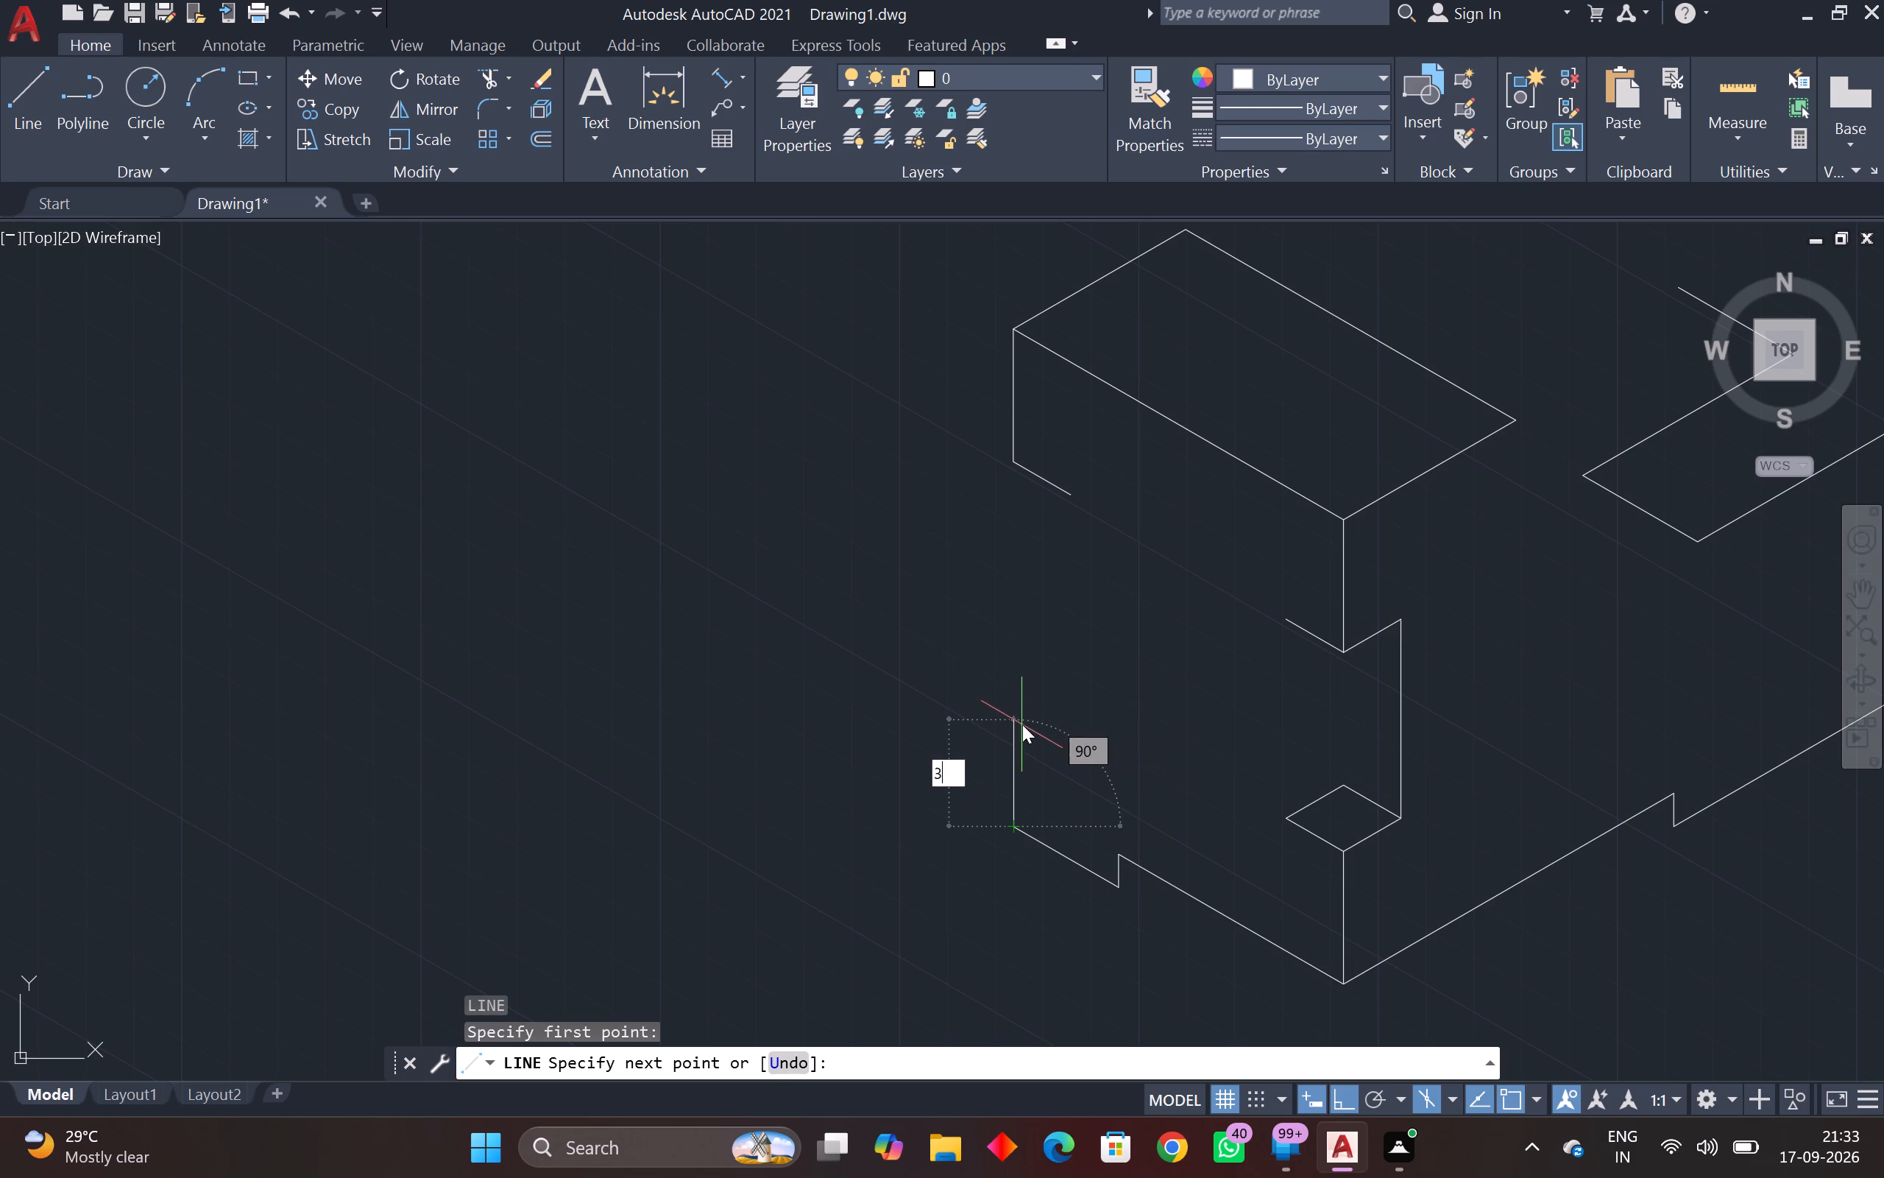
key(0)
key(Return)
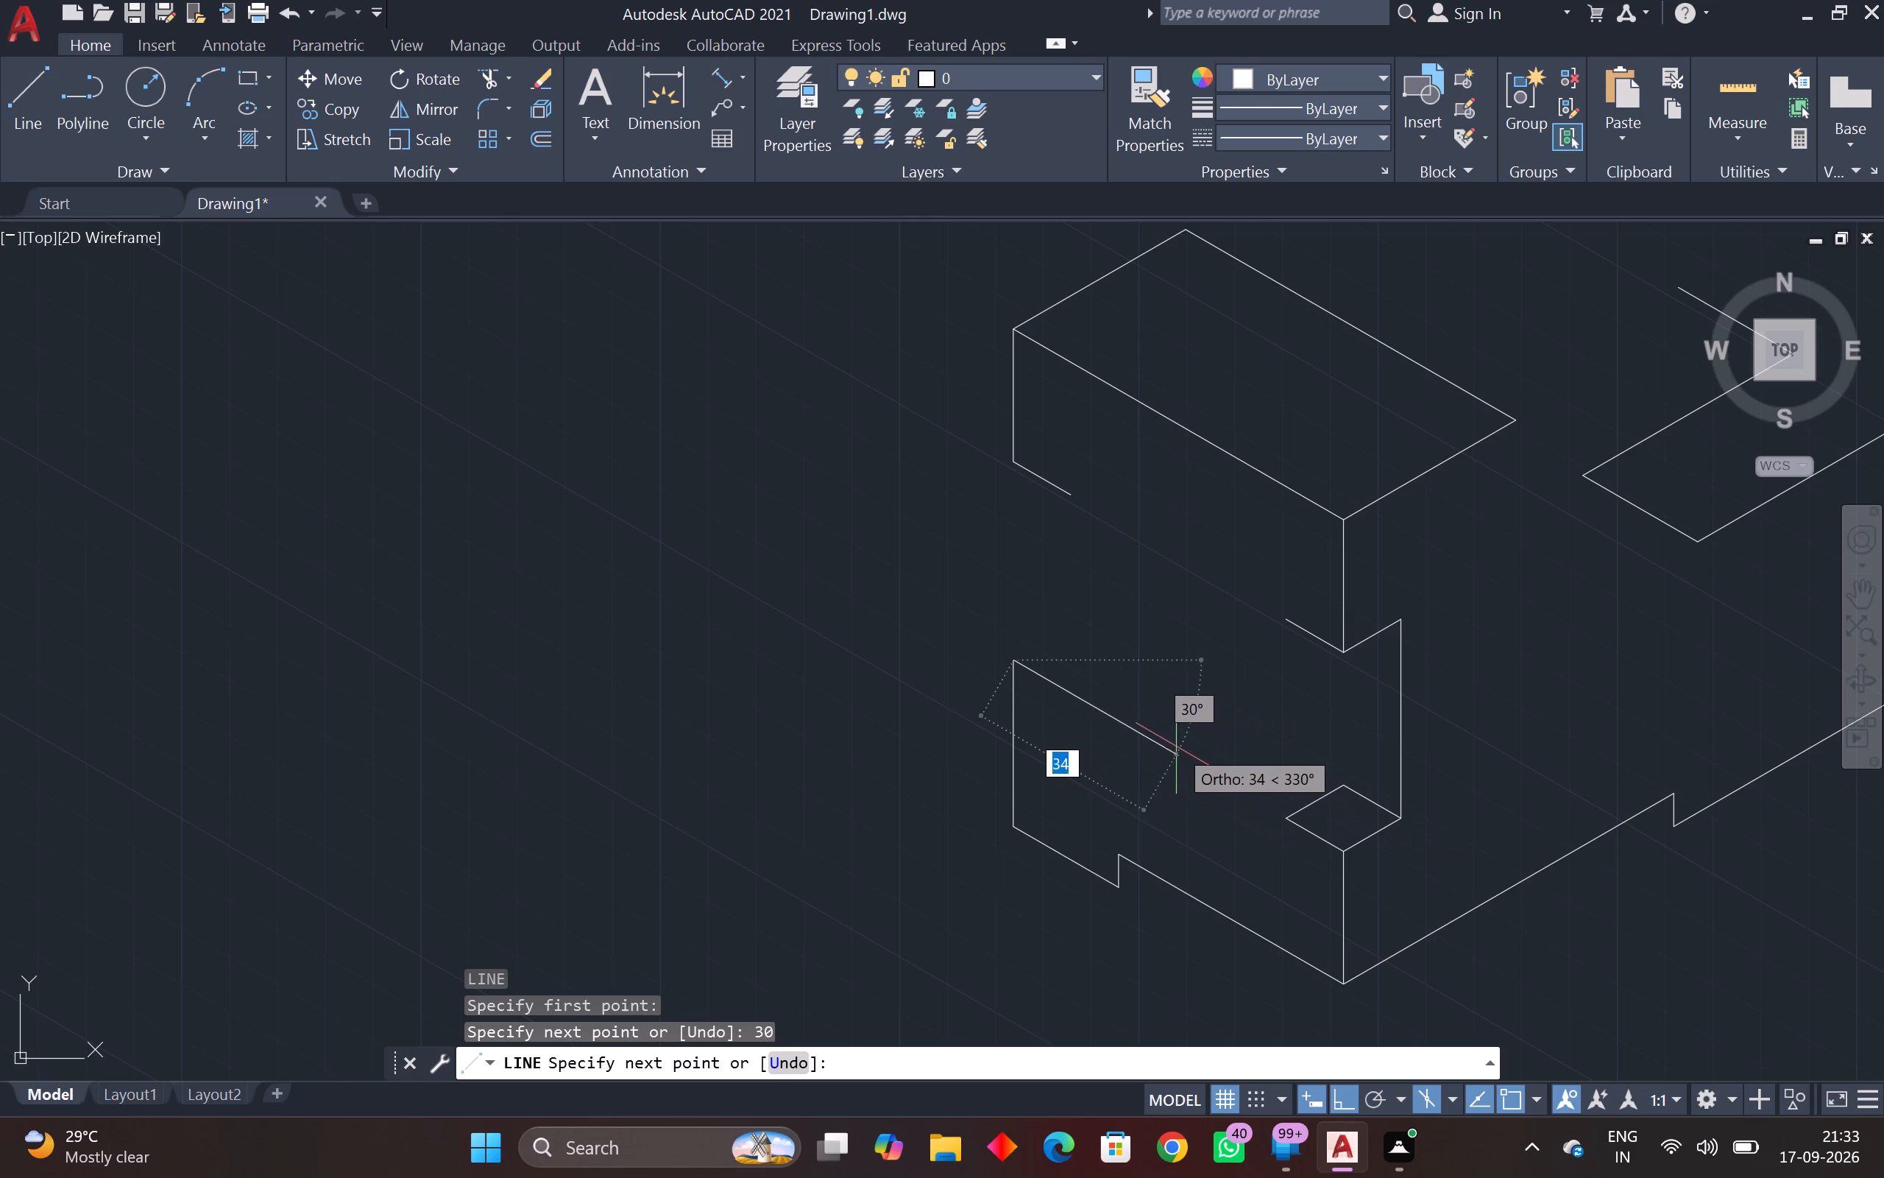
Continue with a closed isometric rhombus at the top of that vertical: 12 at 330°, 12 at 30°, 12 at 150°, and back to its start.
text(12)
key(Return)
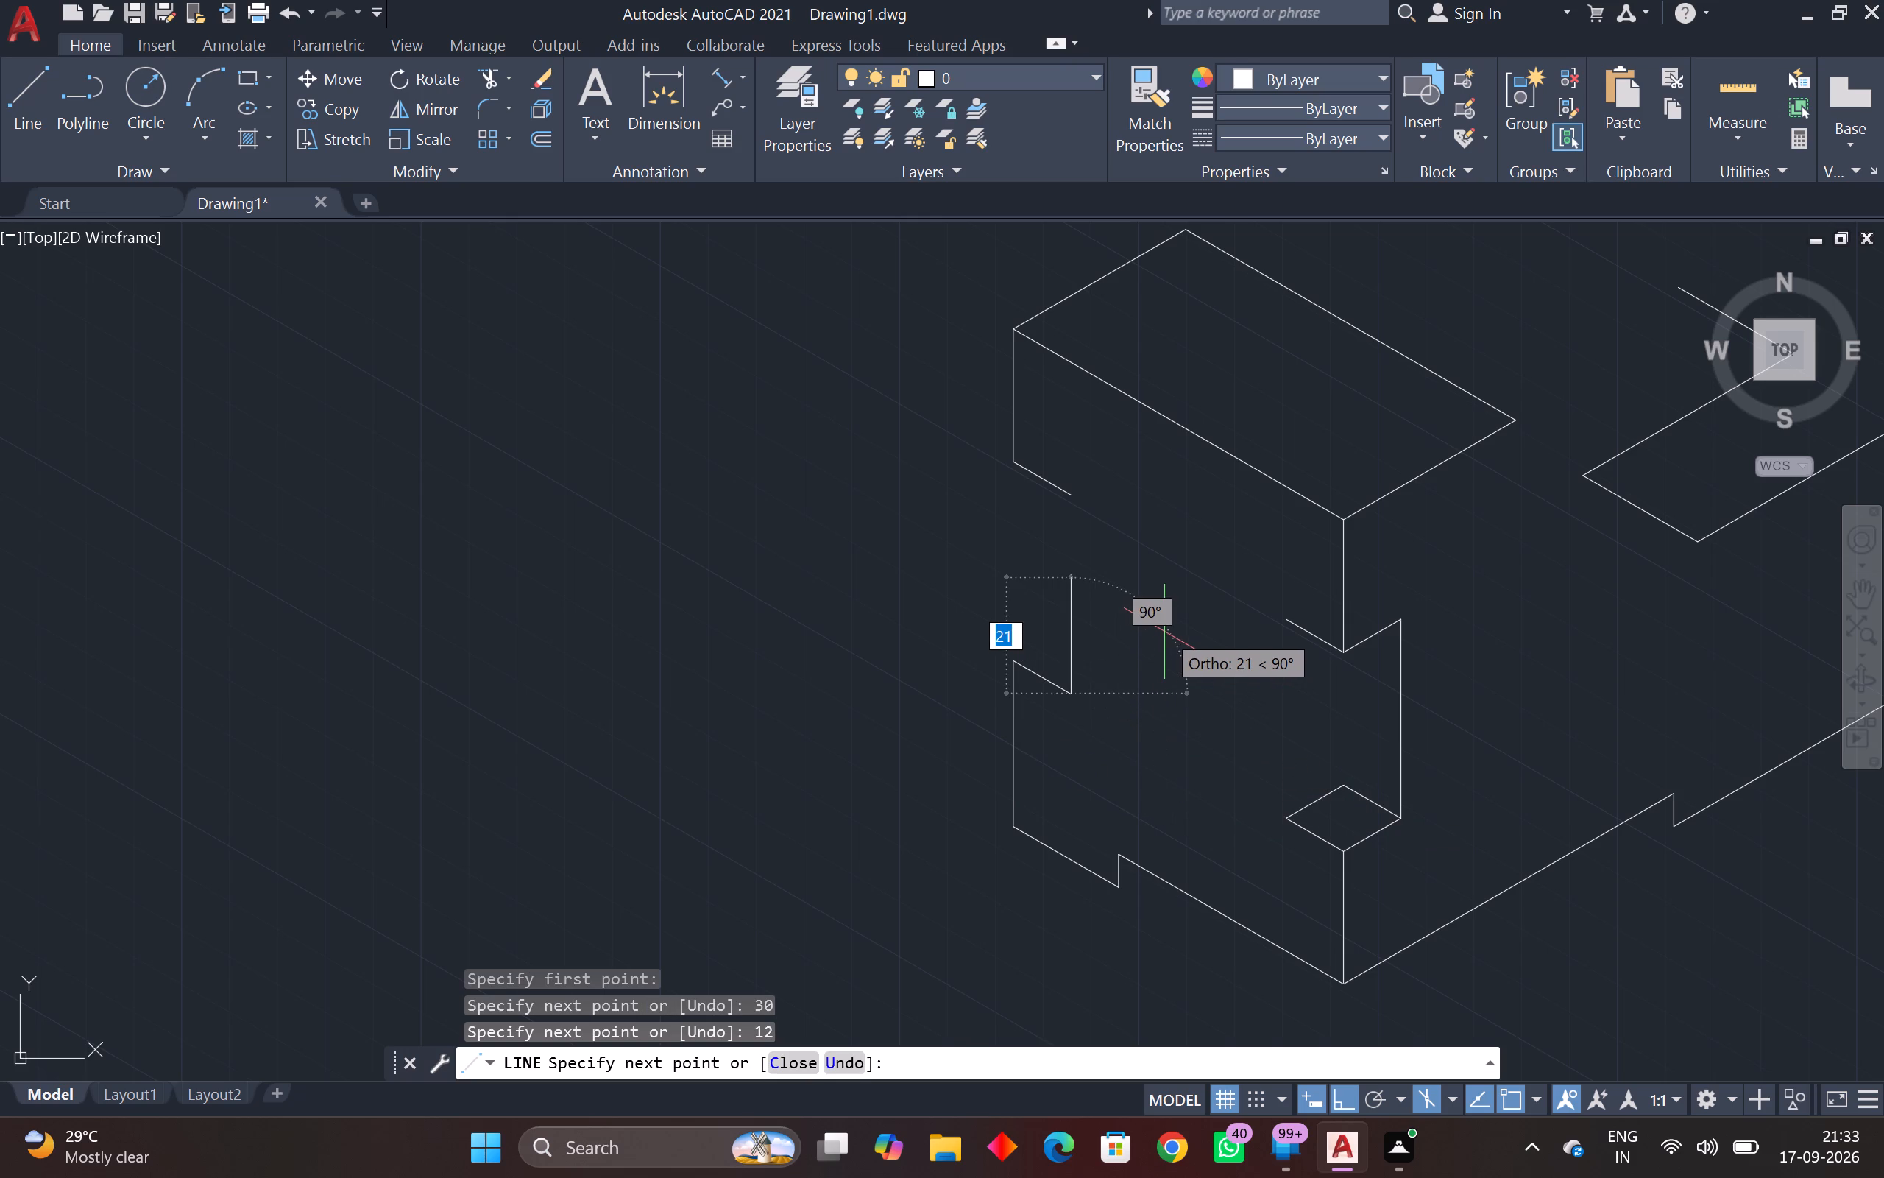
key(F5)
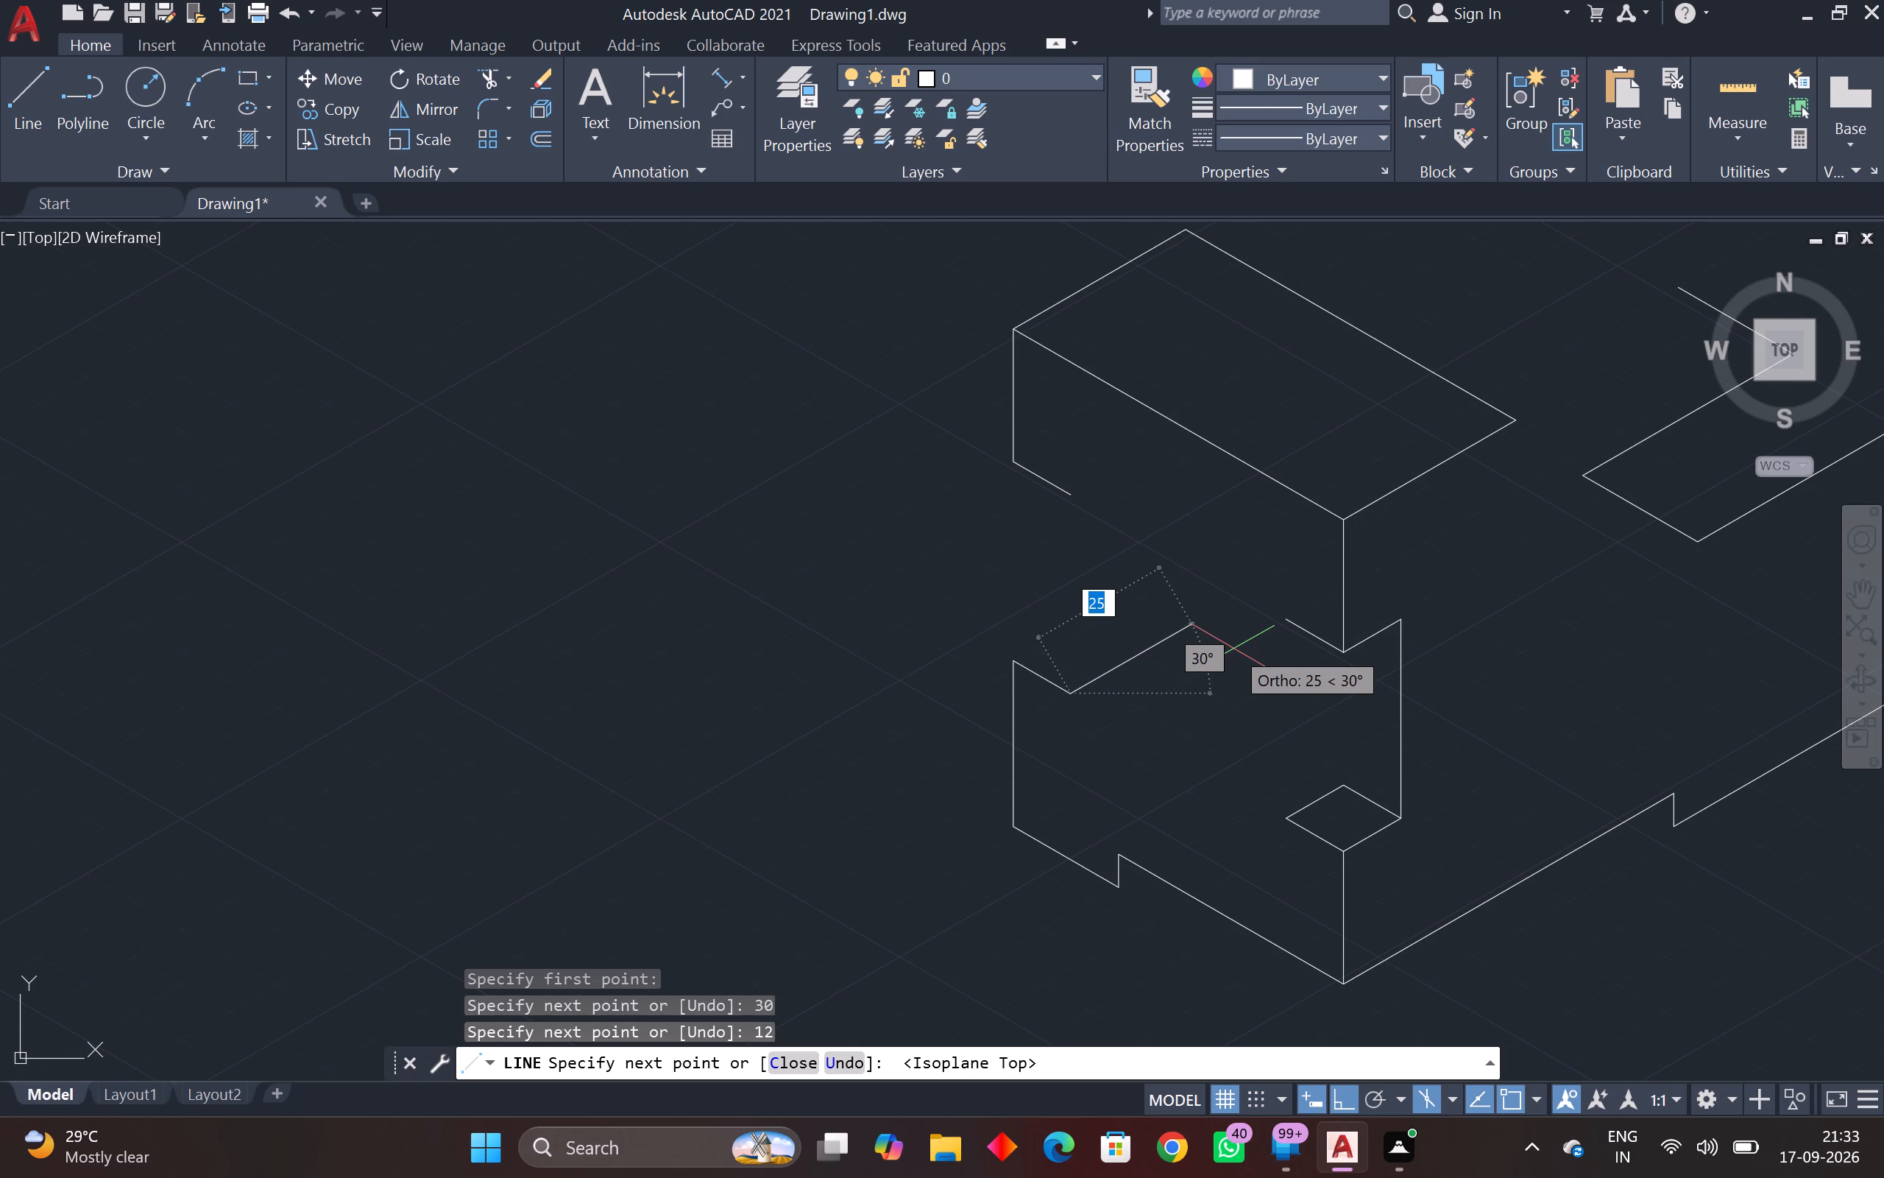
text(12)
key(Return)
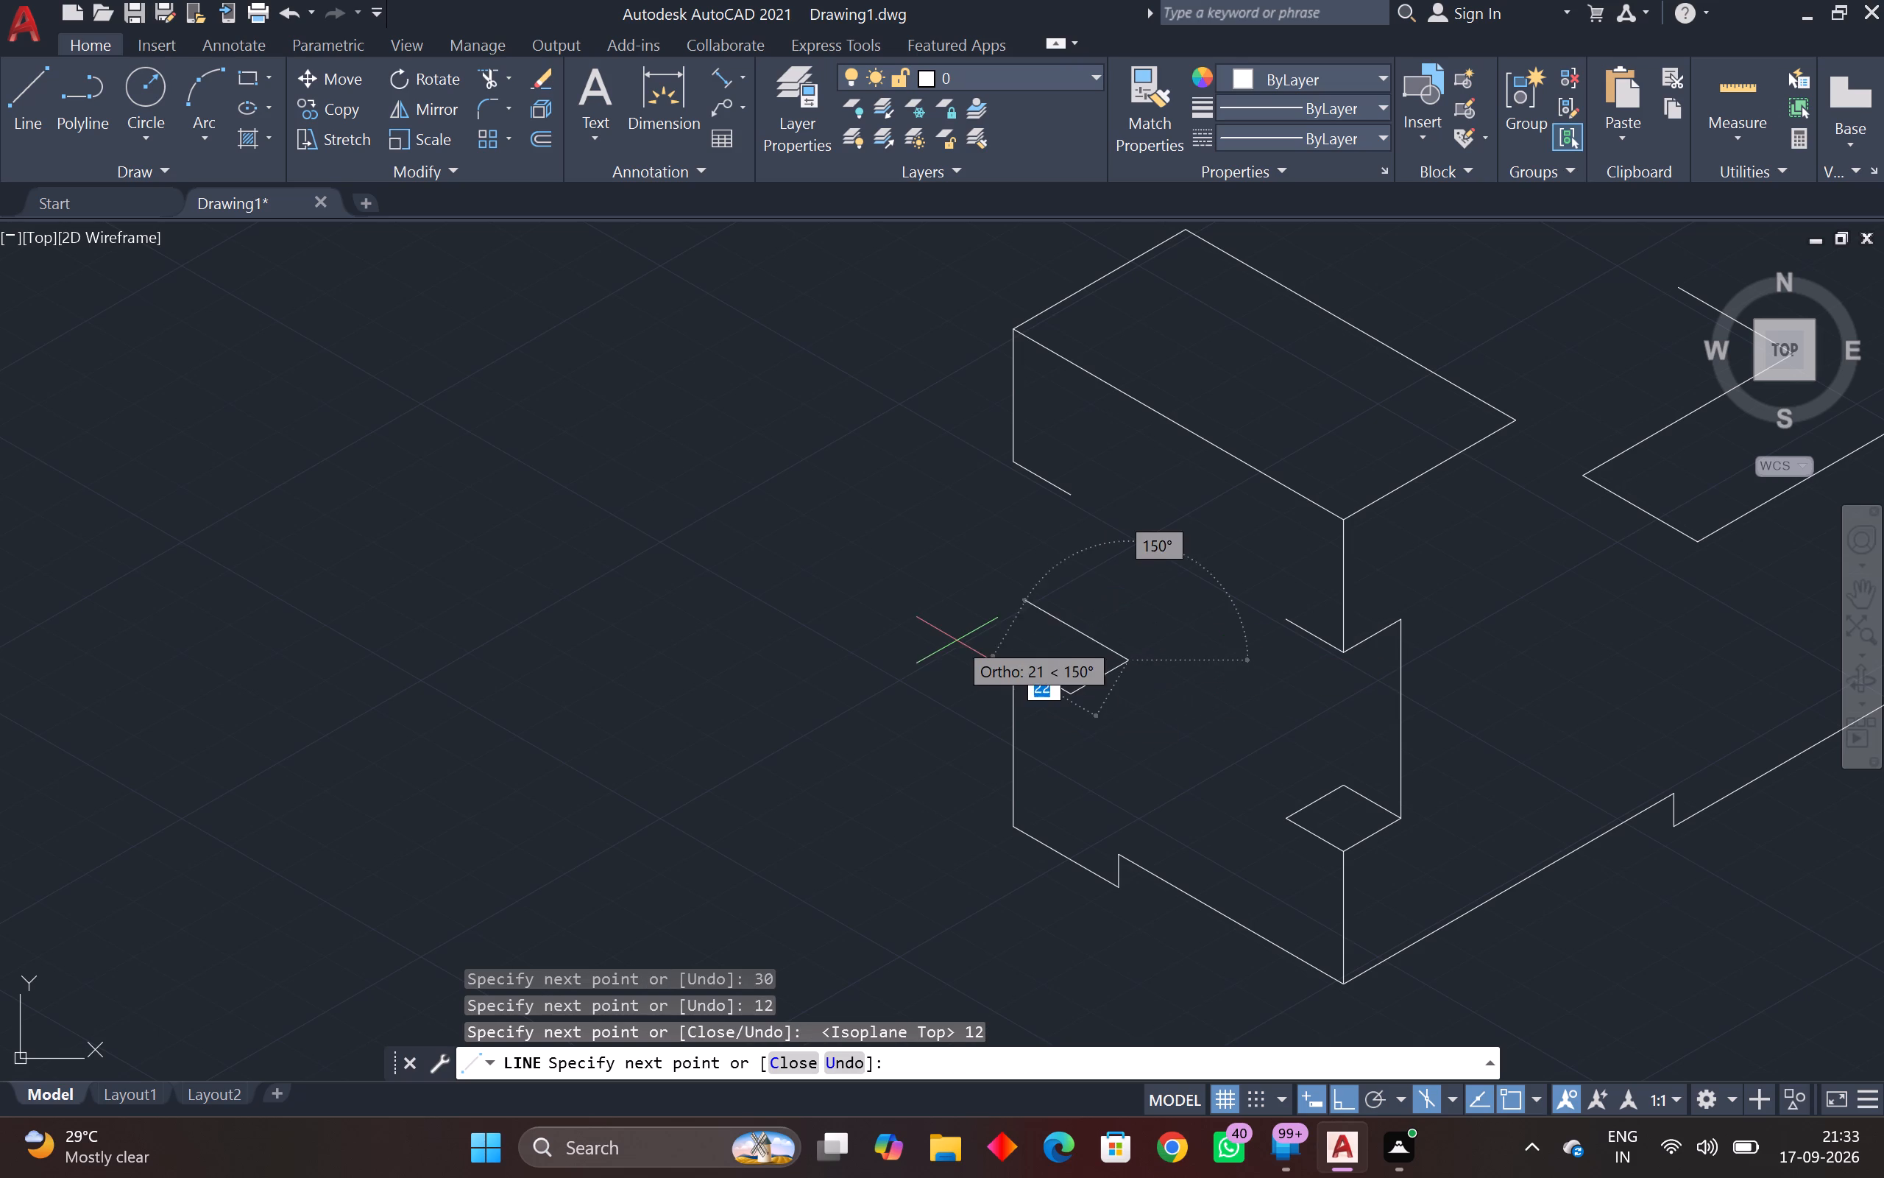
text(12)
key(Return)
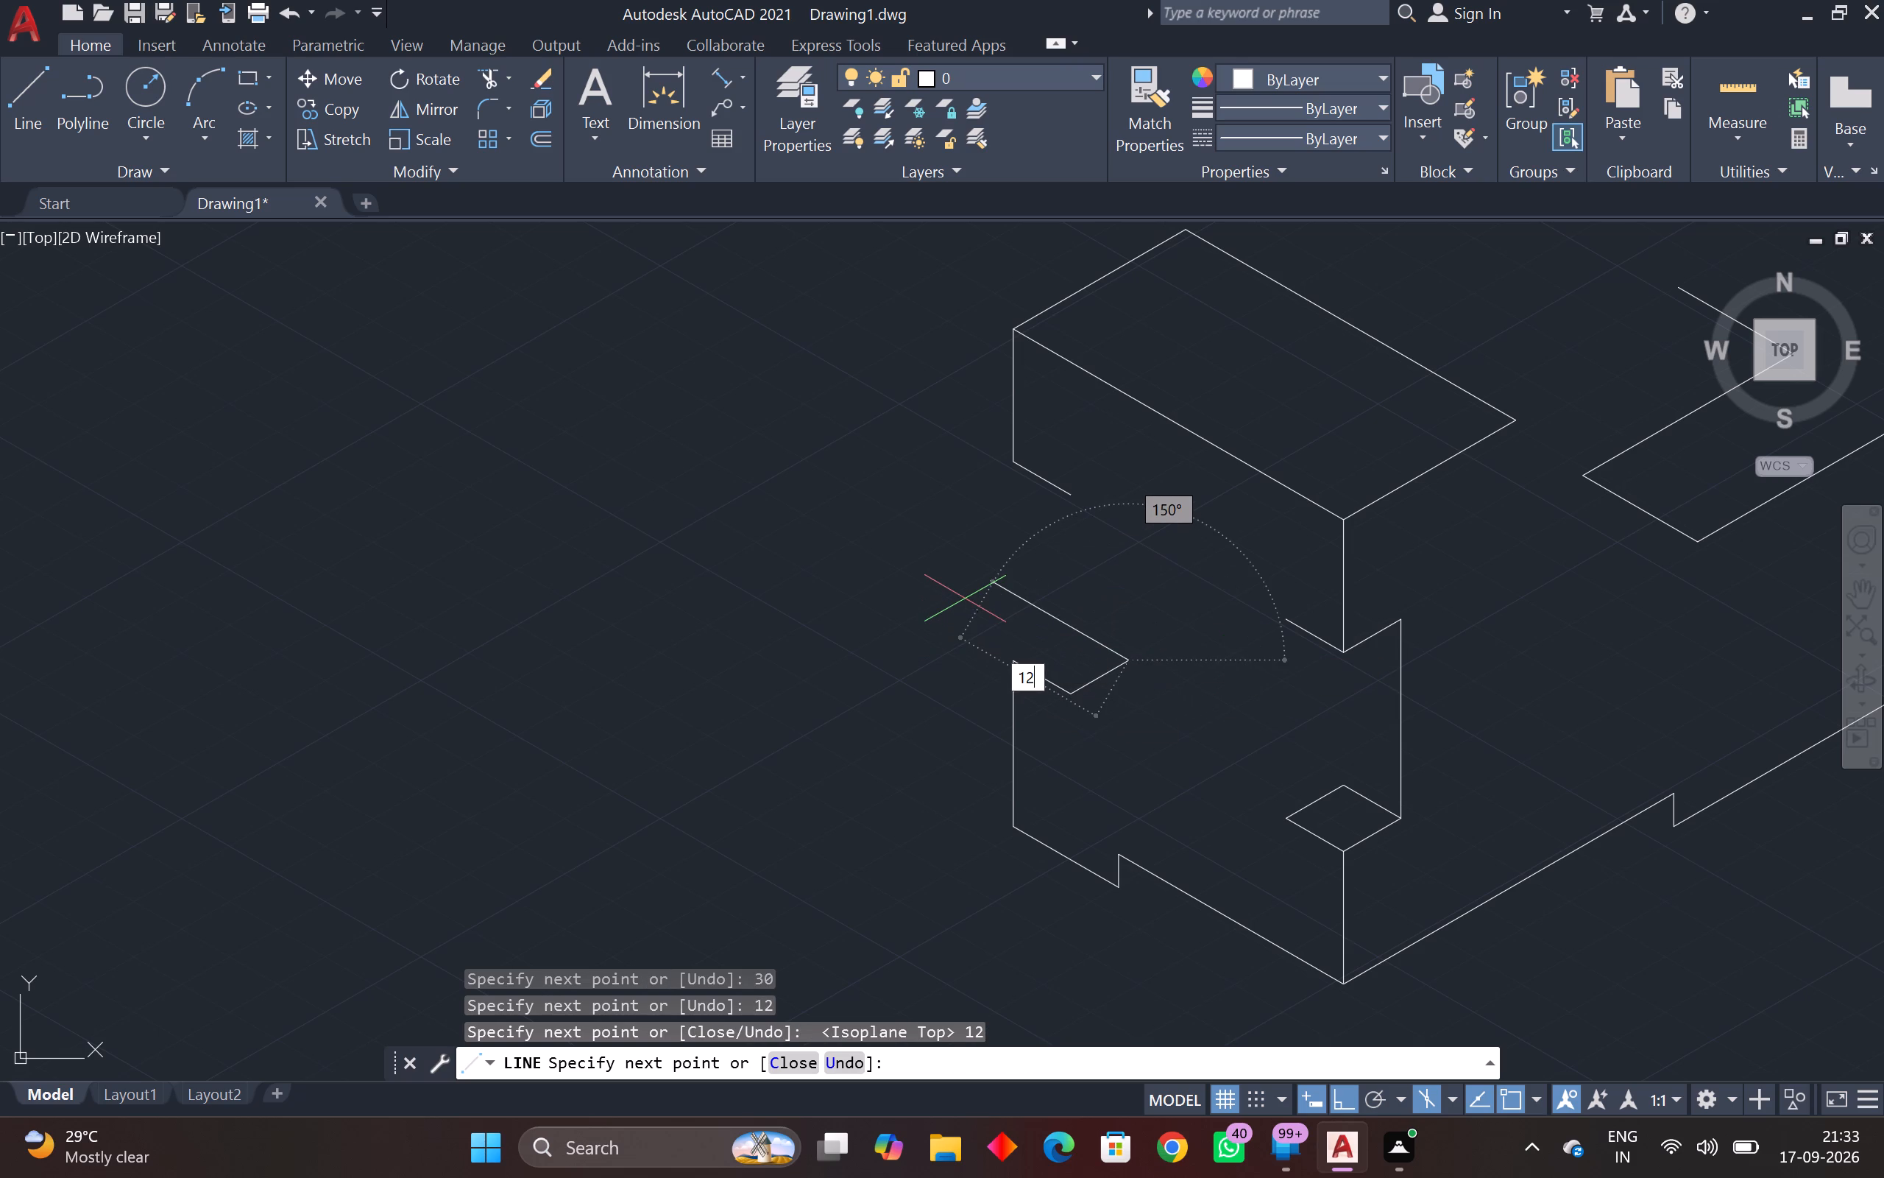
click(1013, 658)
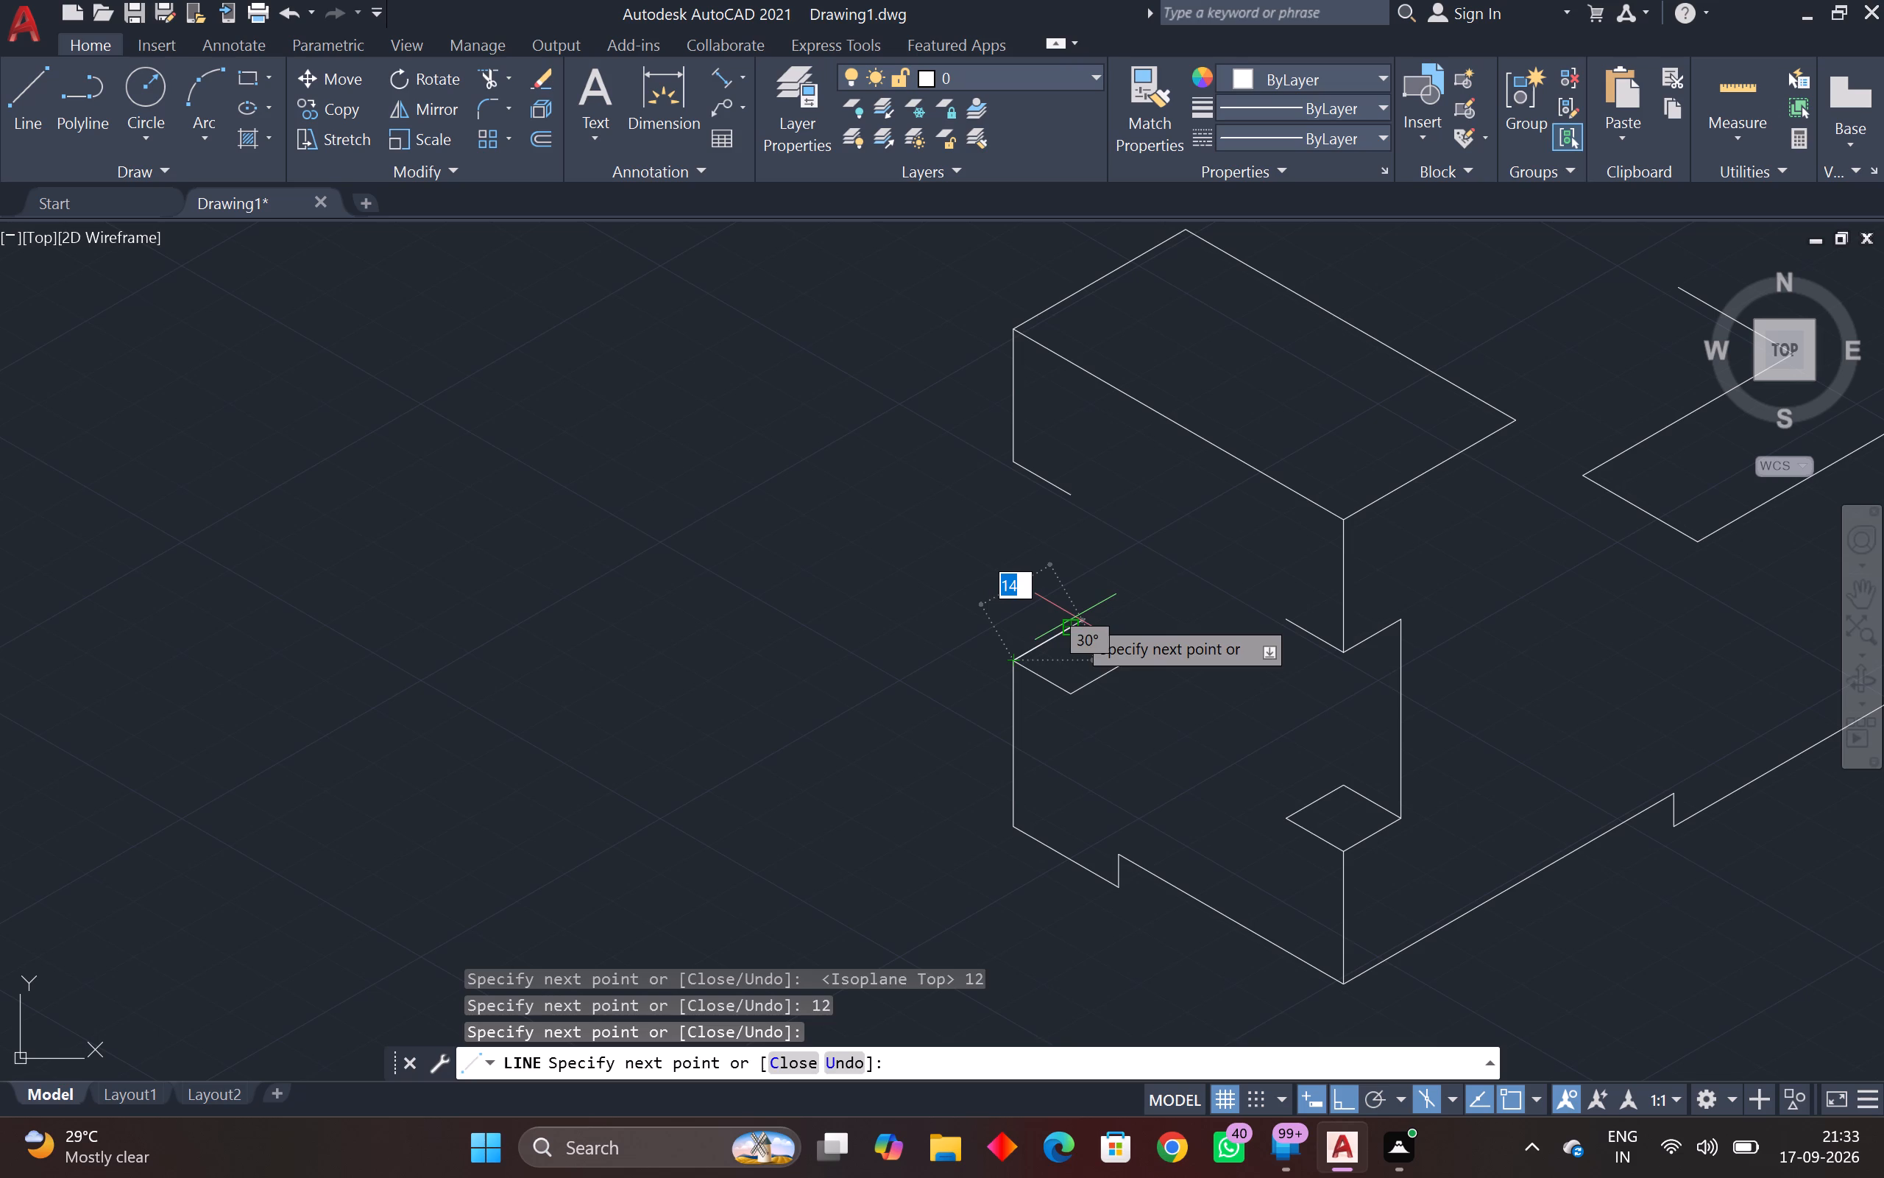
key(Escape)
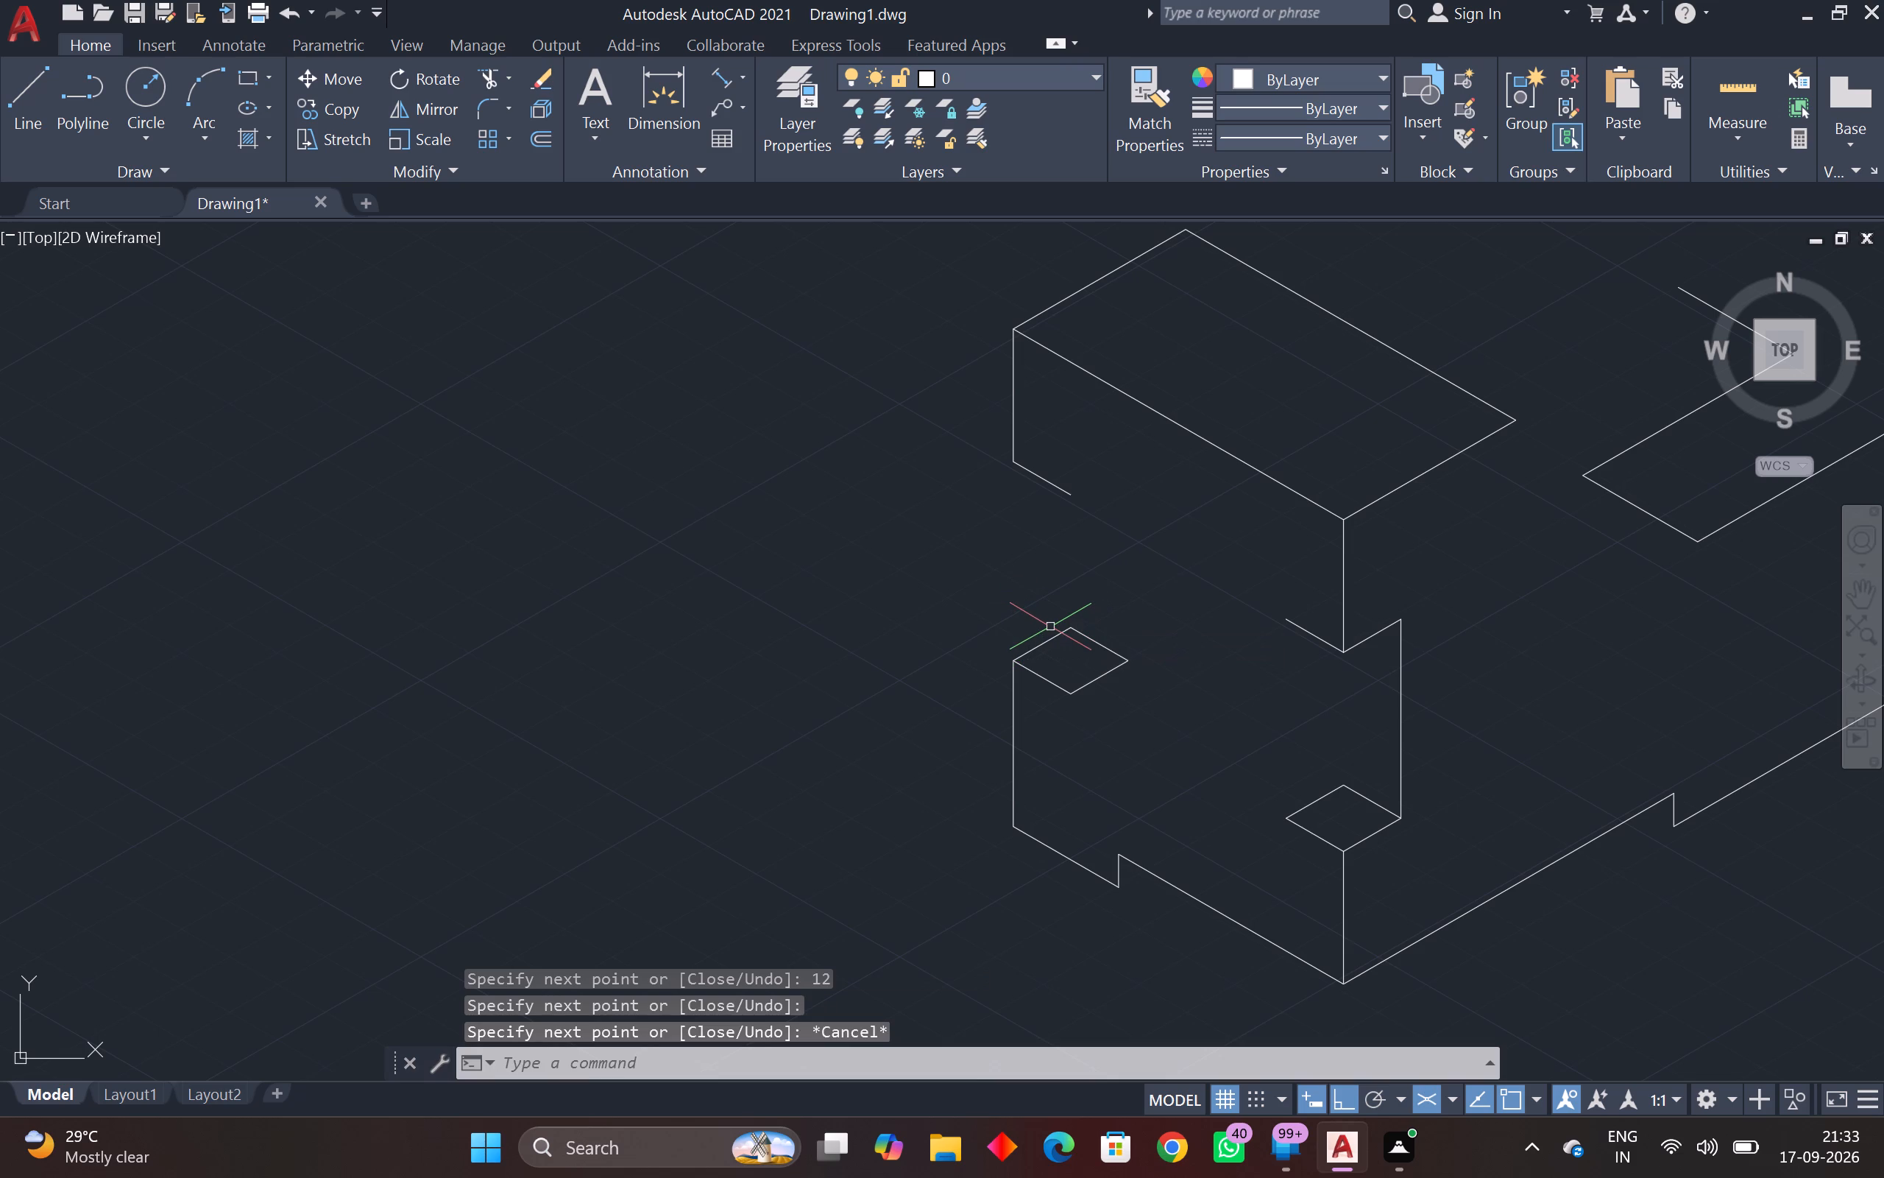
Connect the free end of the upper block's short left notch edge straight down to the new rhombus's back corner.
text(l)
key(space)
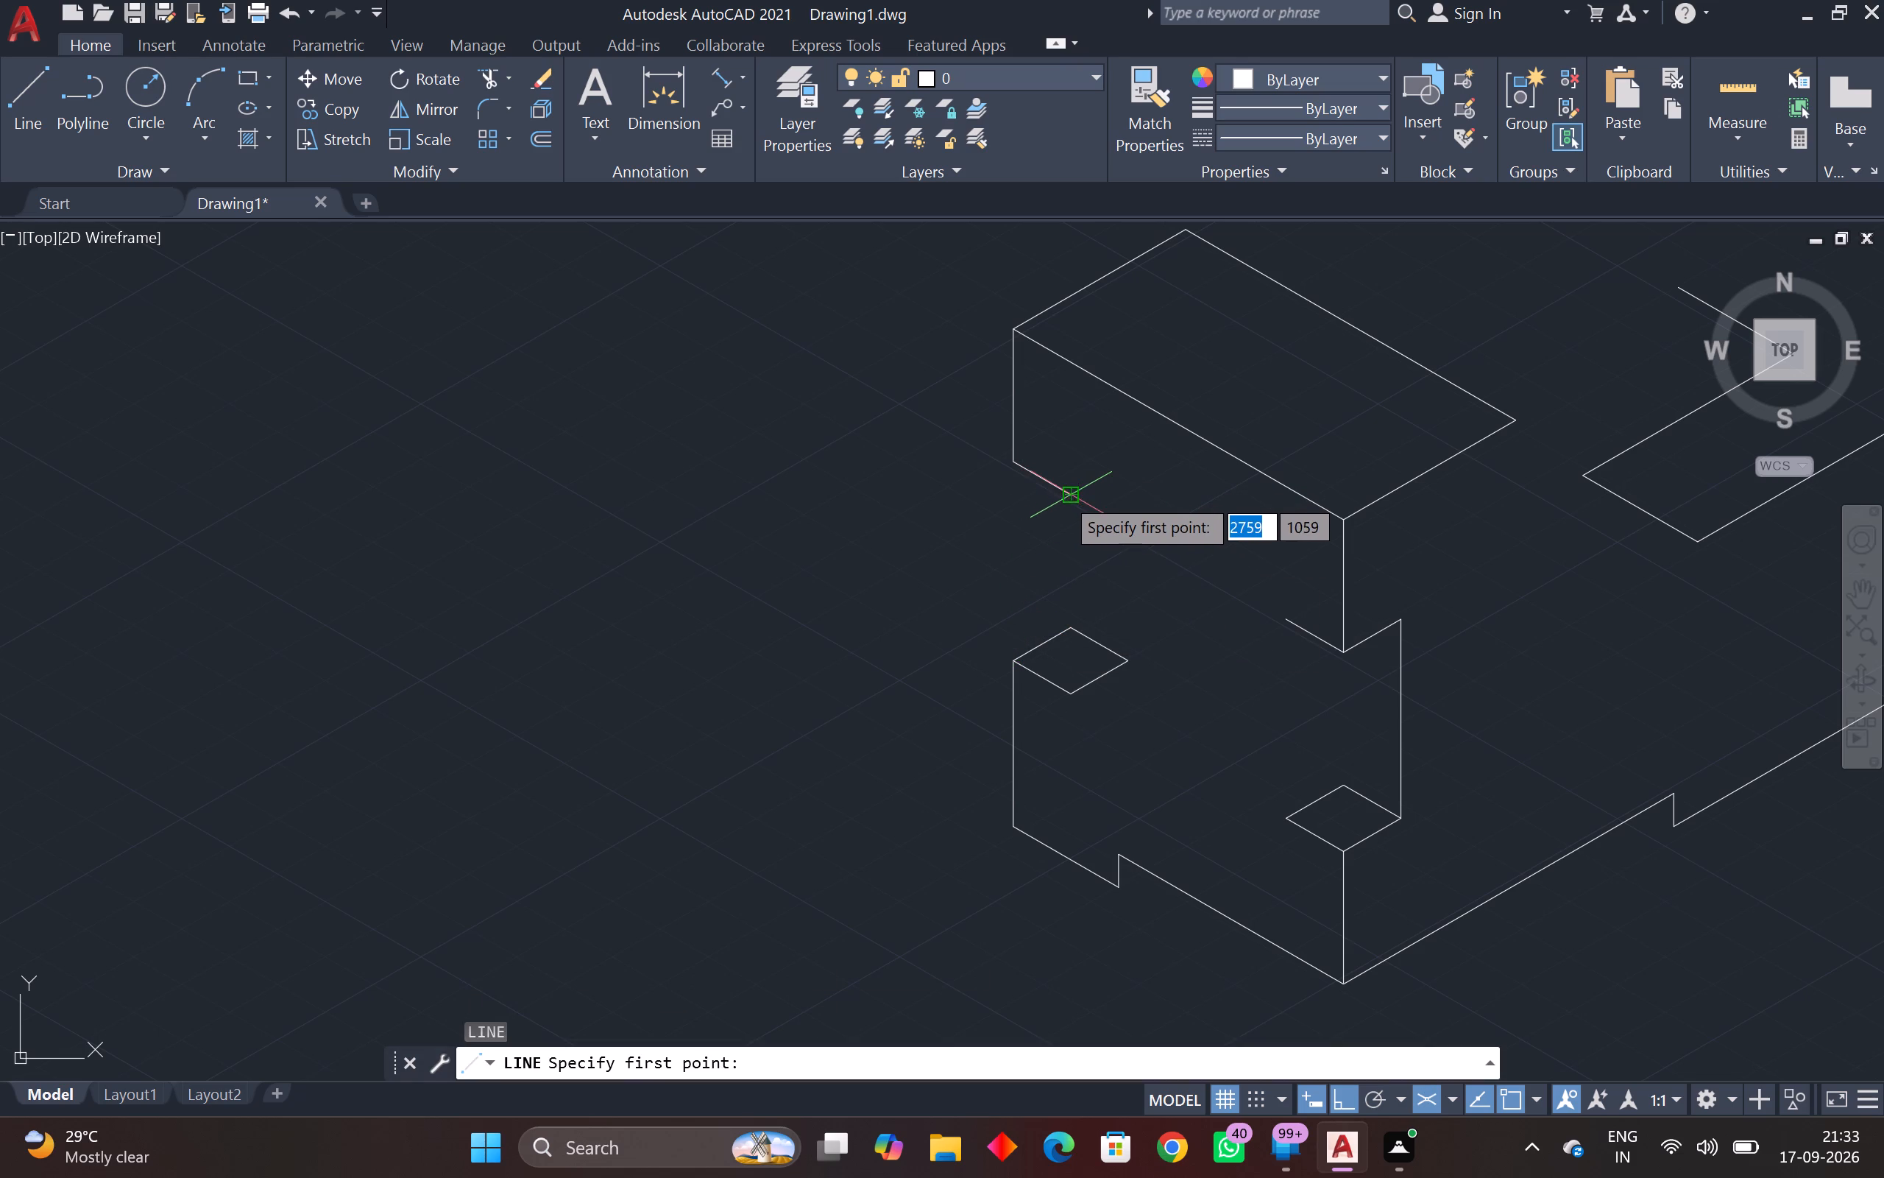
click(1069, 498)
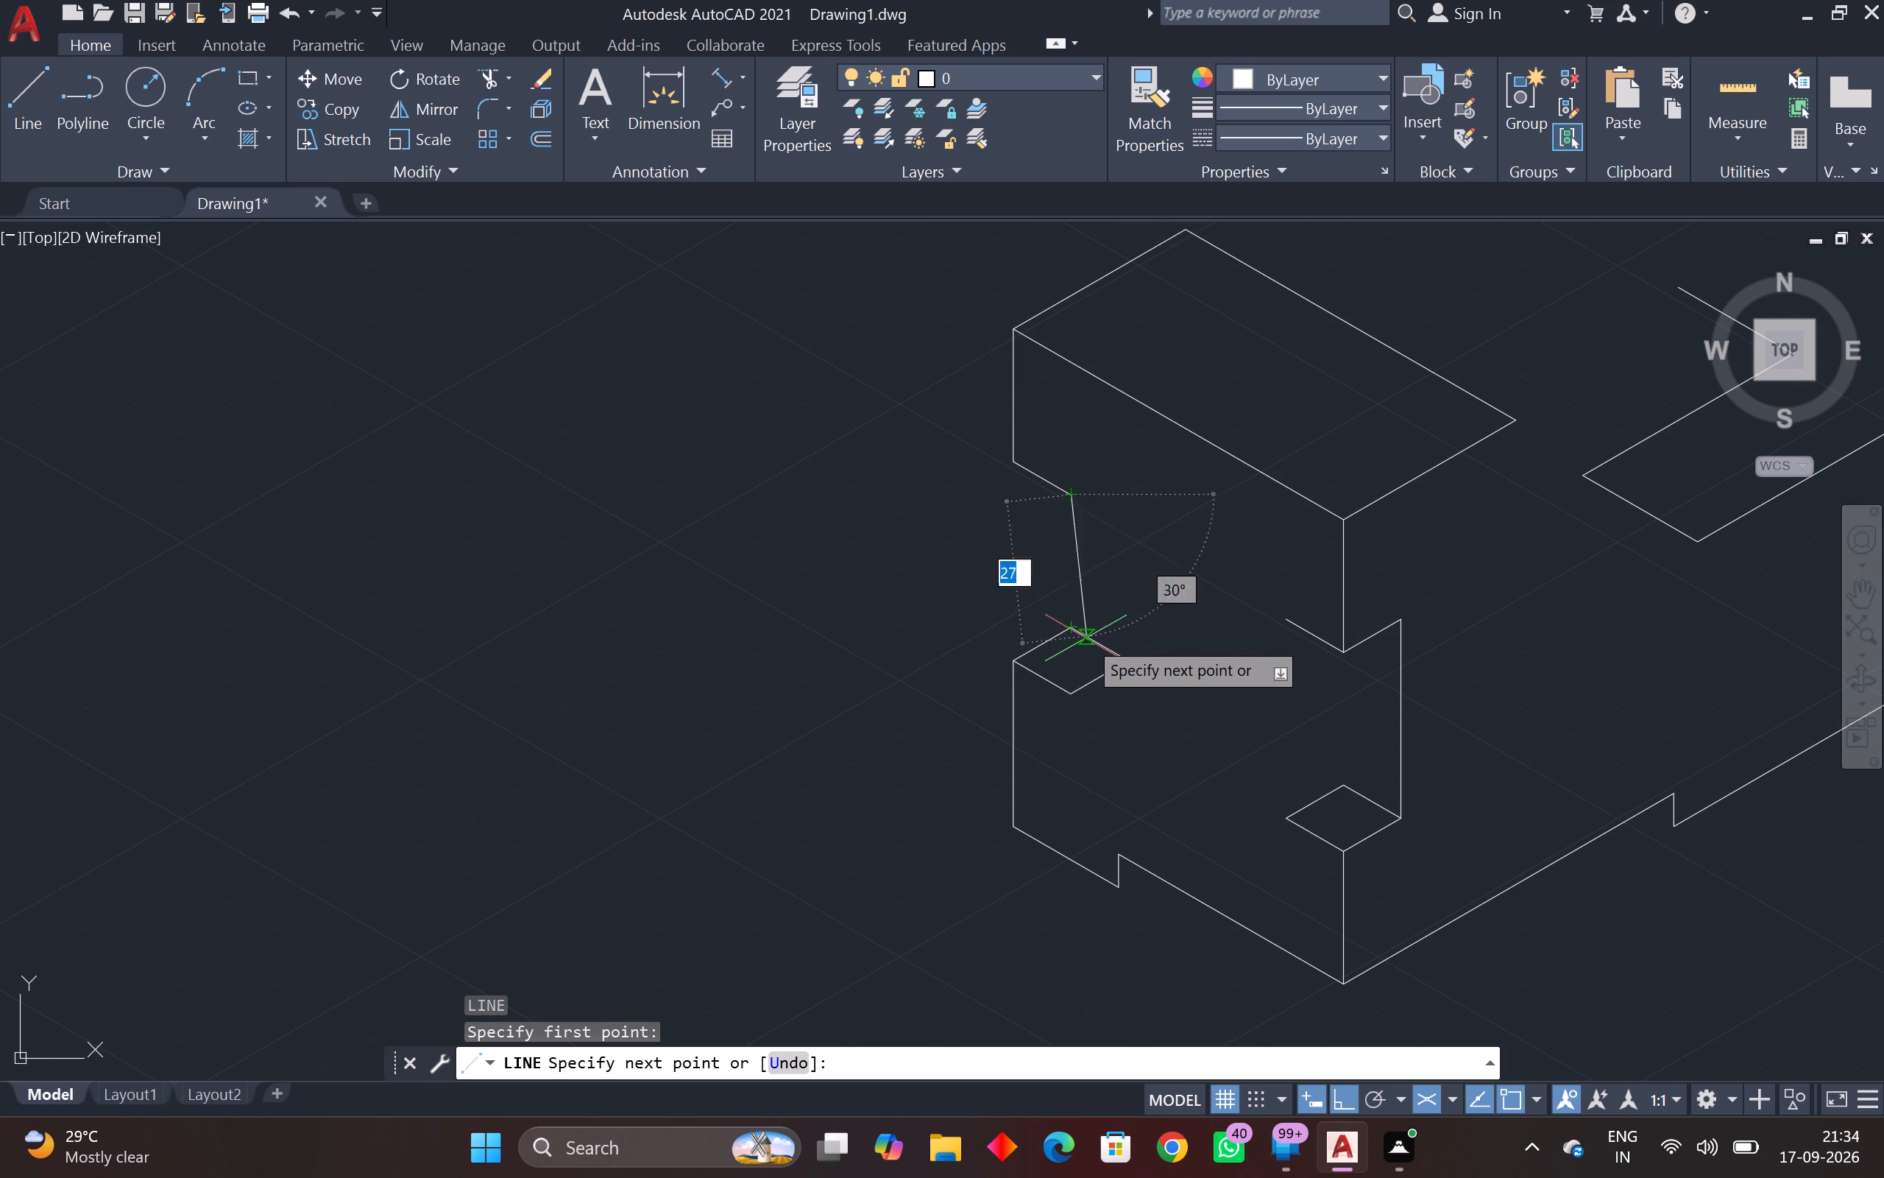
click(1069, 626)
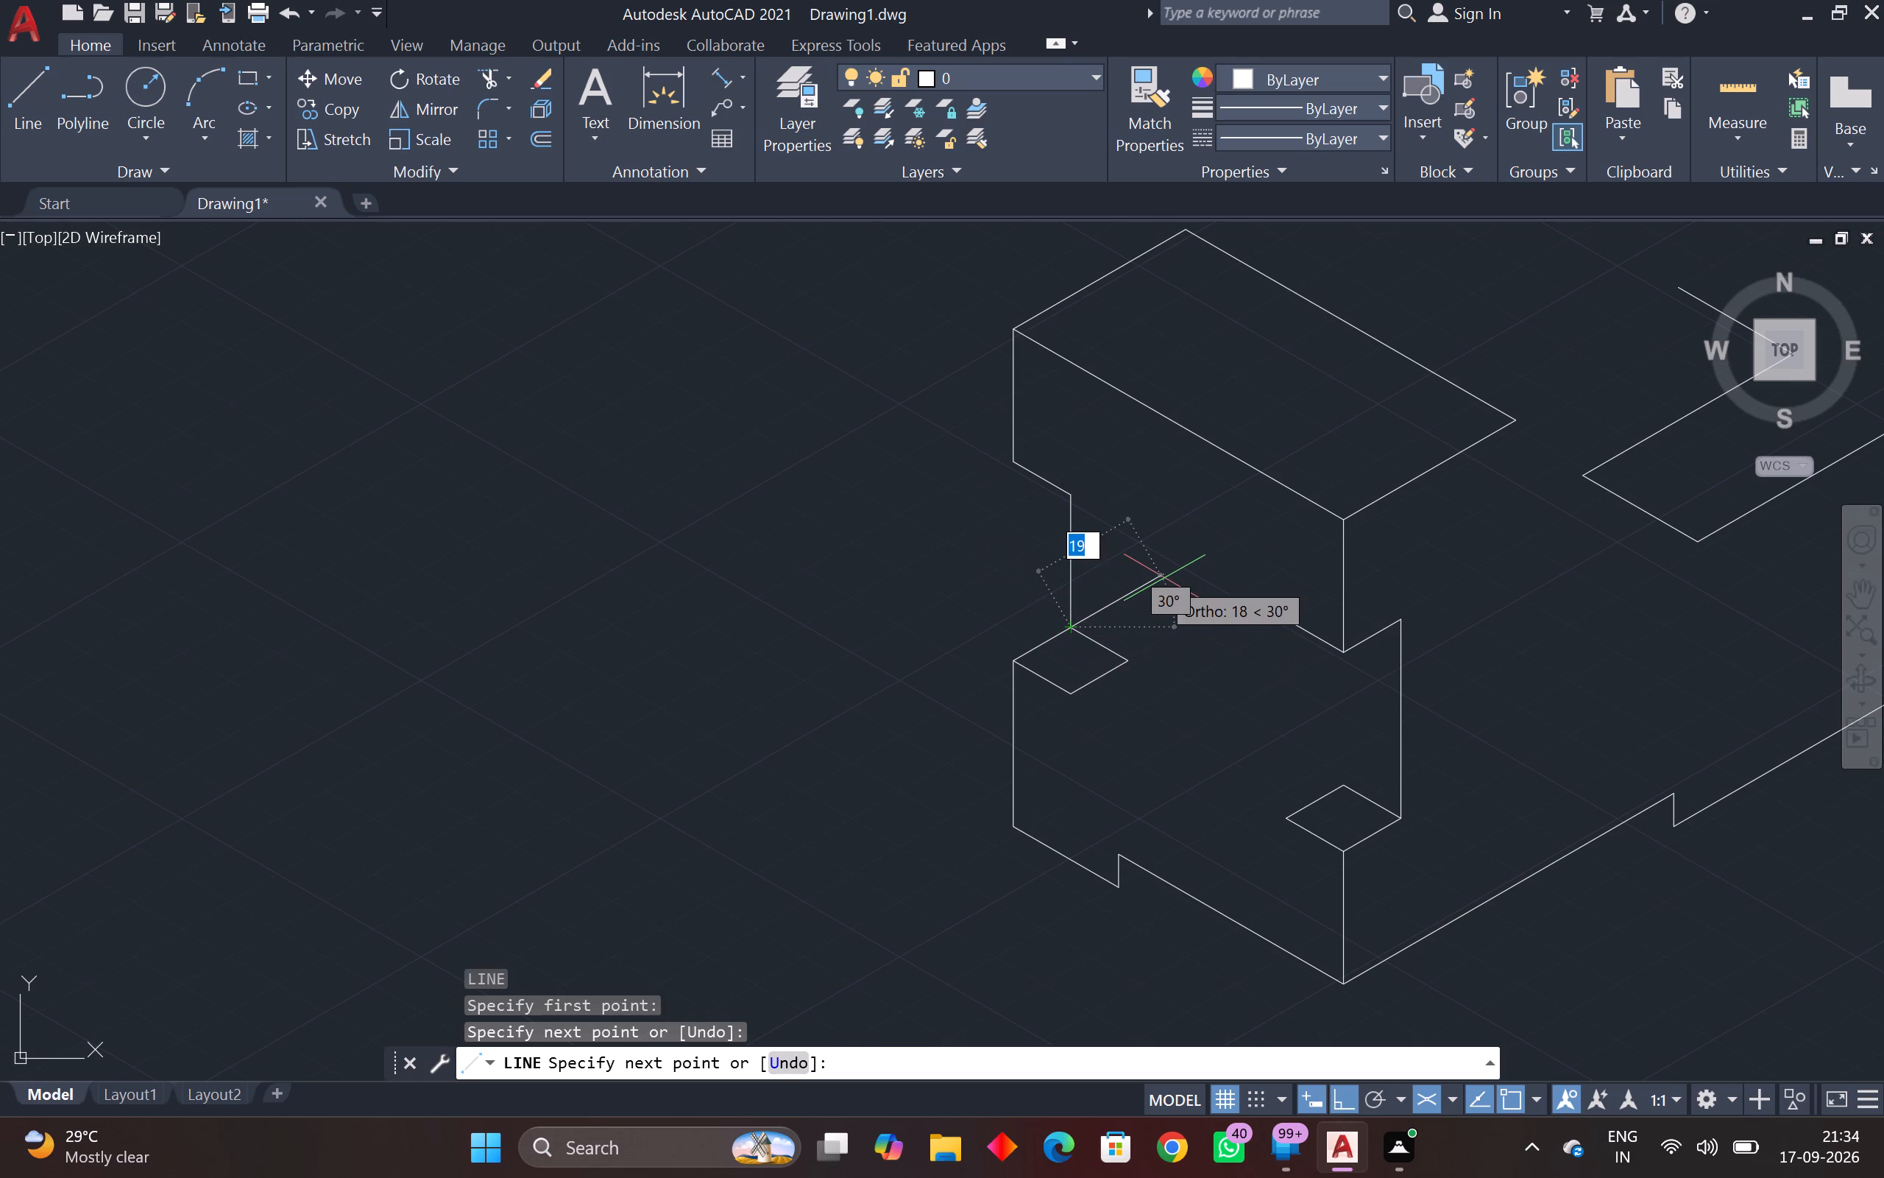
key(grave)
key(Escape)
key(Escape)
key(Escape)
key(Escape)
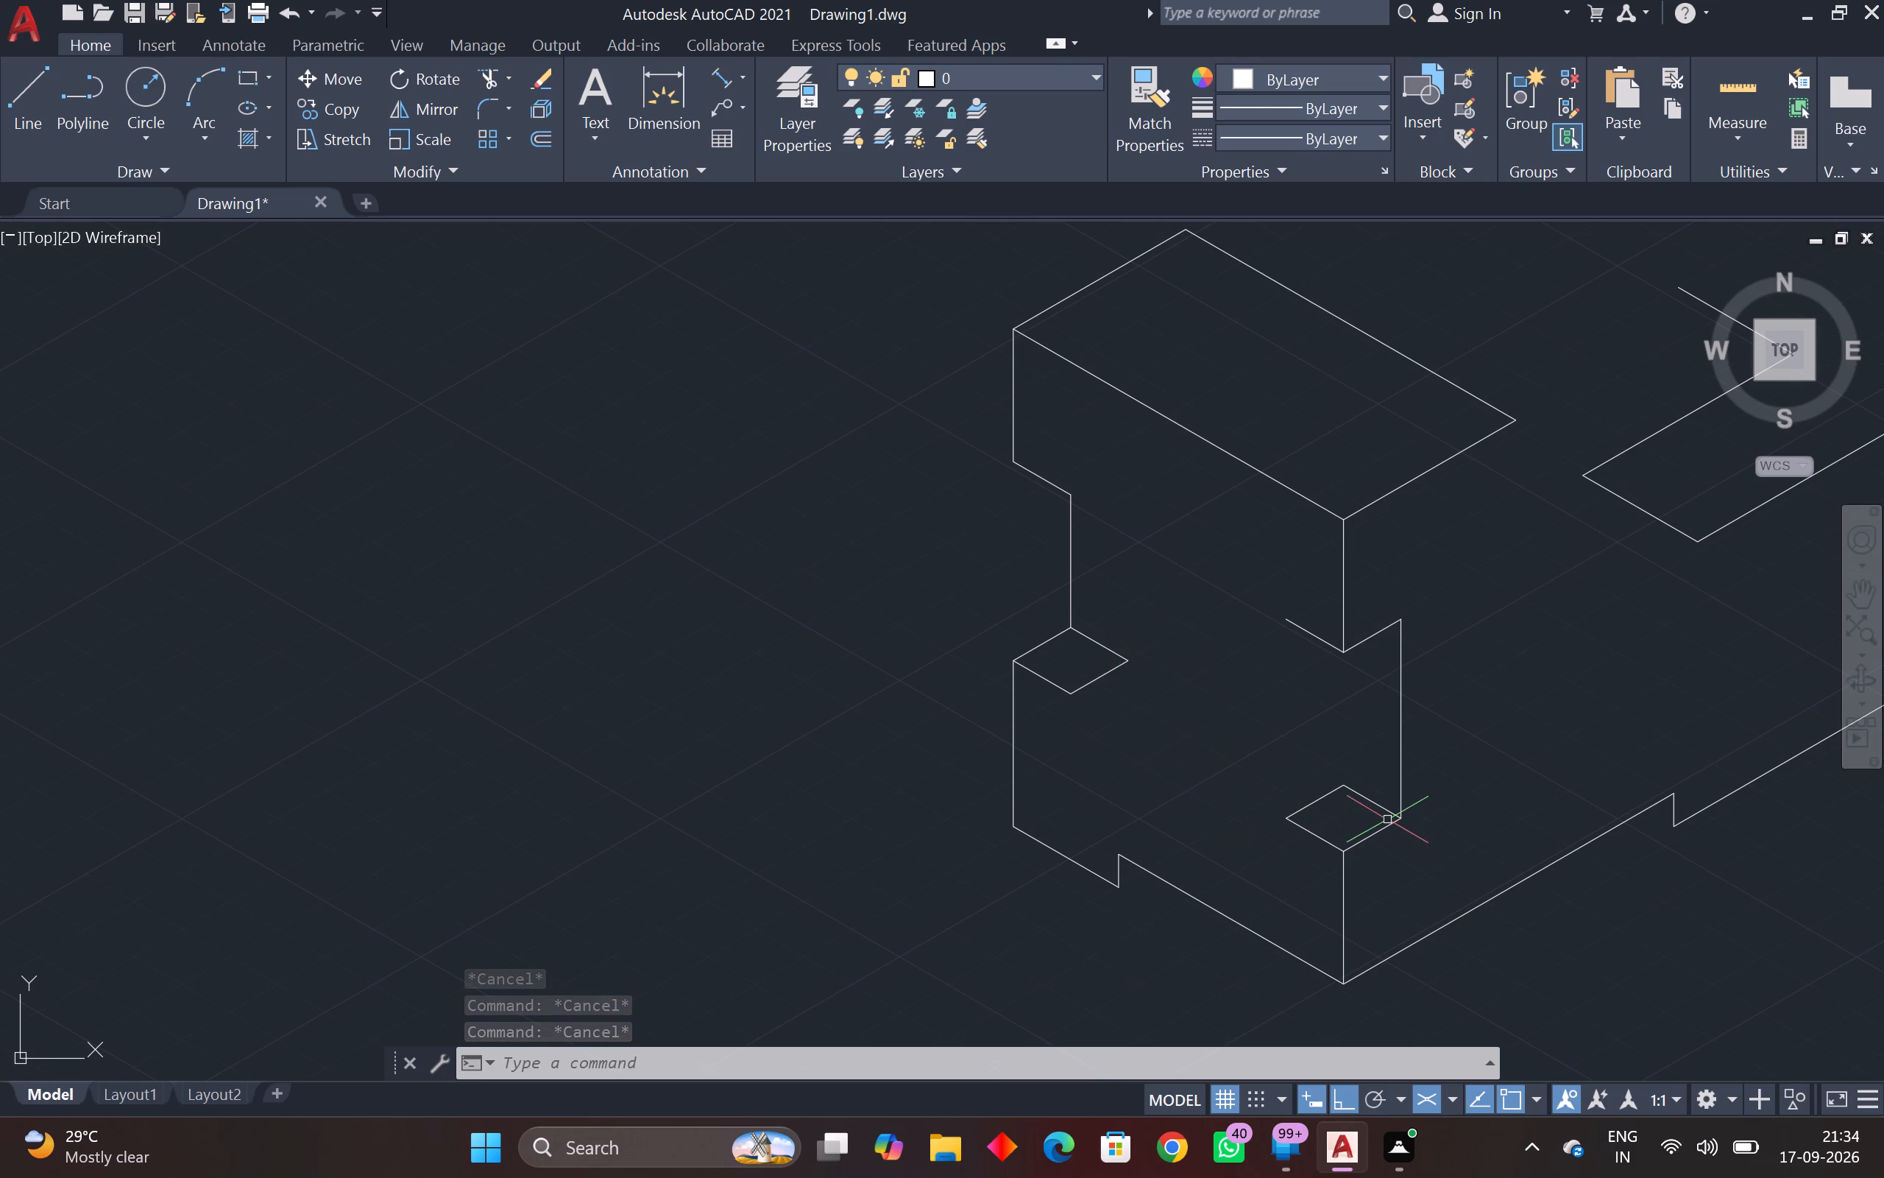
Using tracking, draw a line about 32 long at 330°, starting 42 directly above the bottom outline's front corner.
text(l)
key(space)
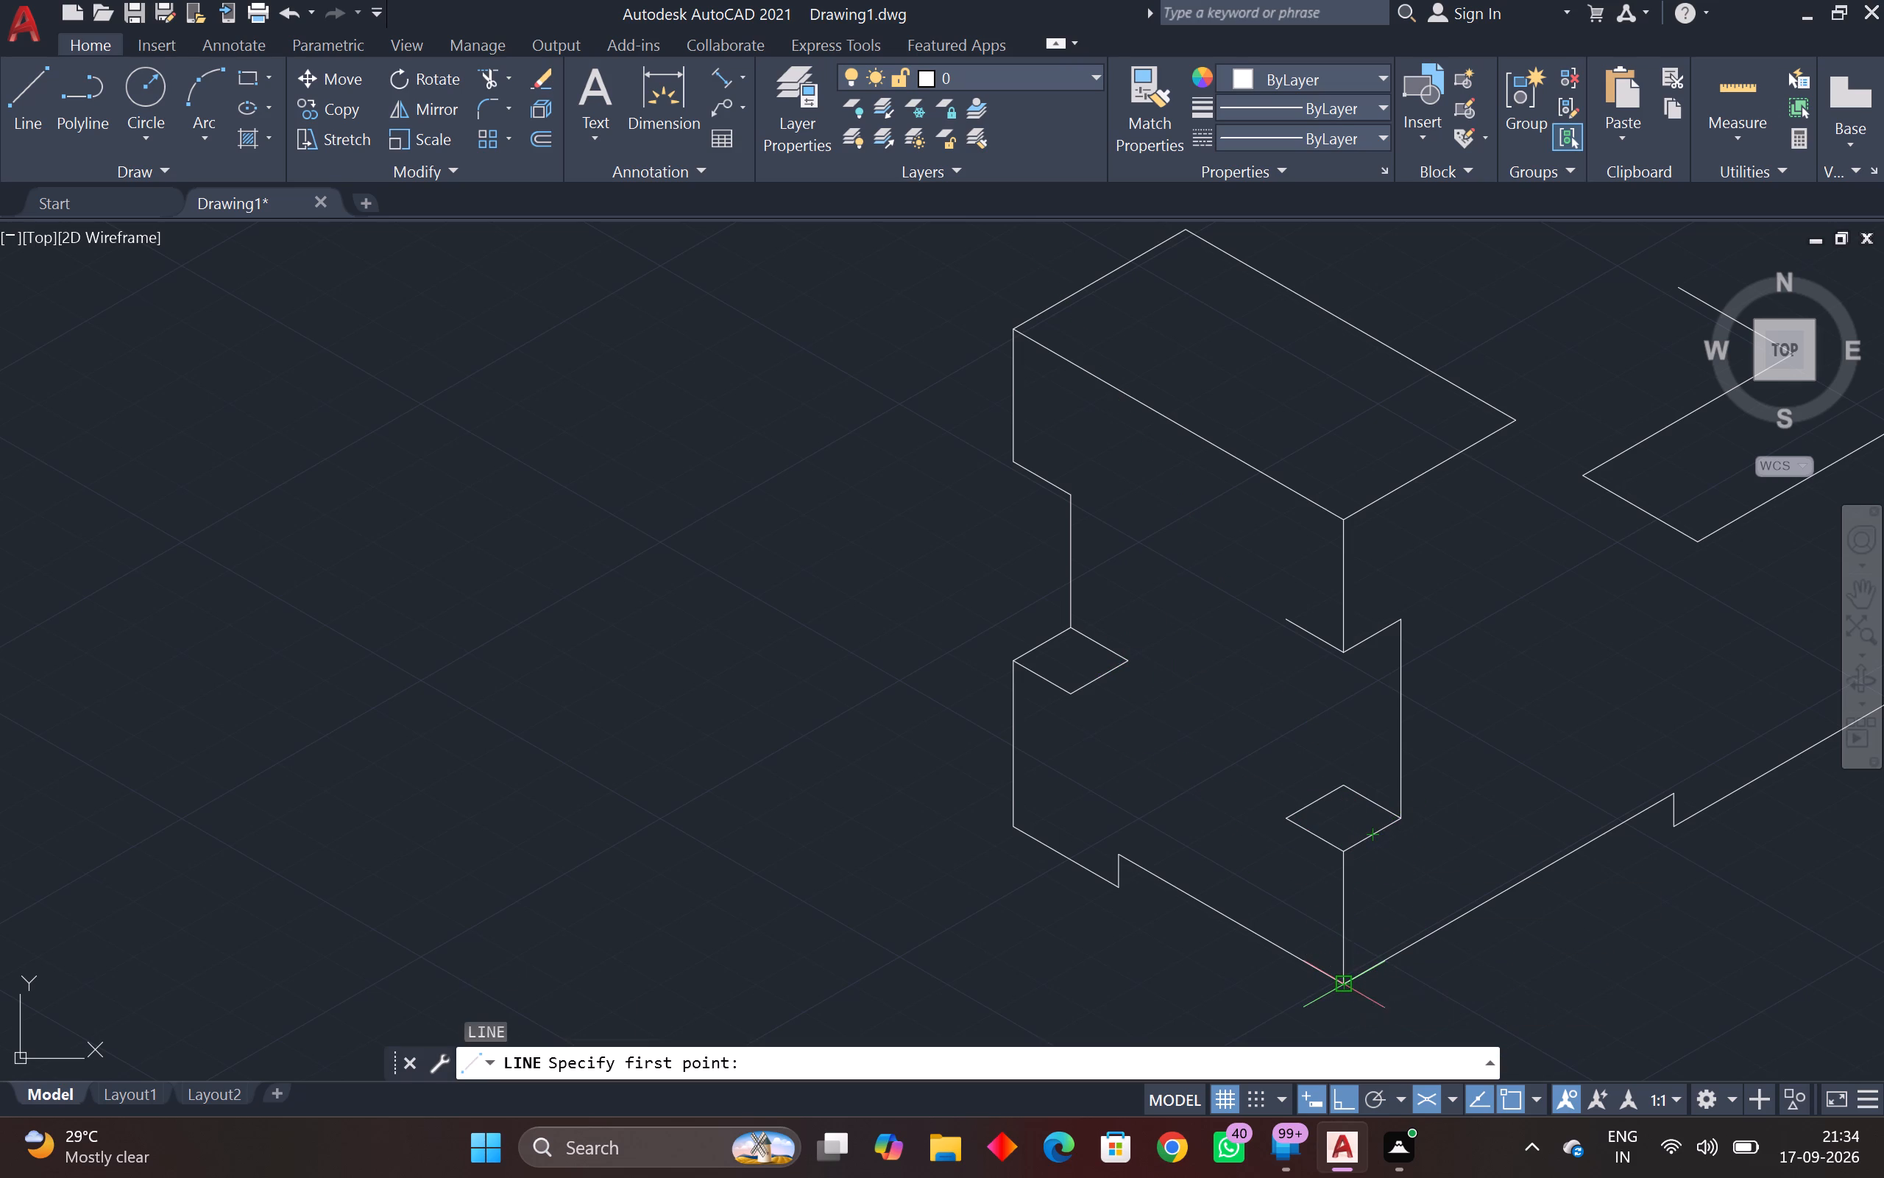
text(tk)
key(Return)
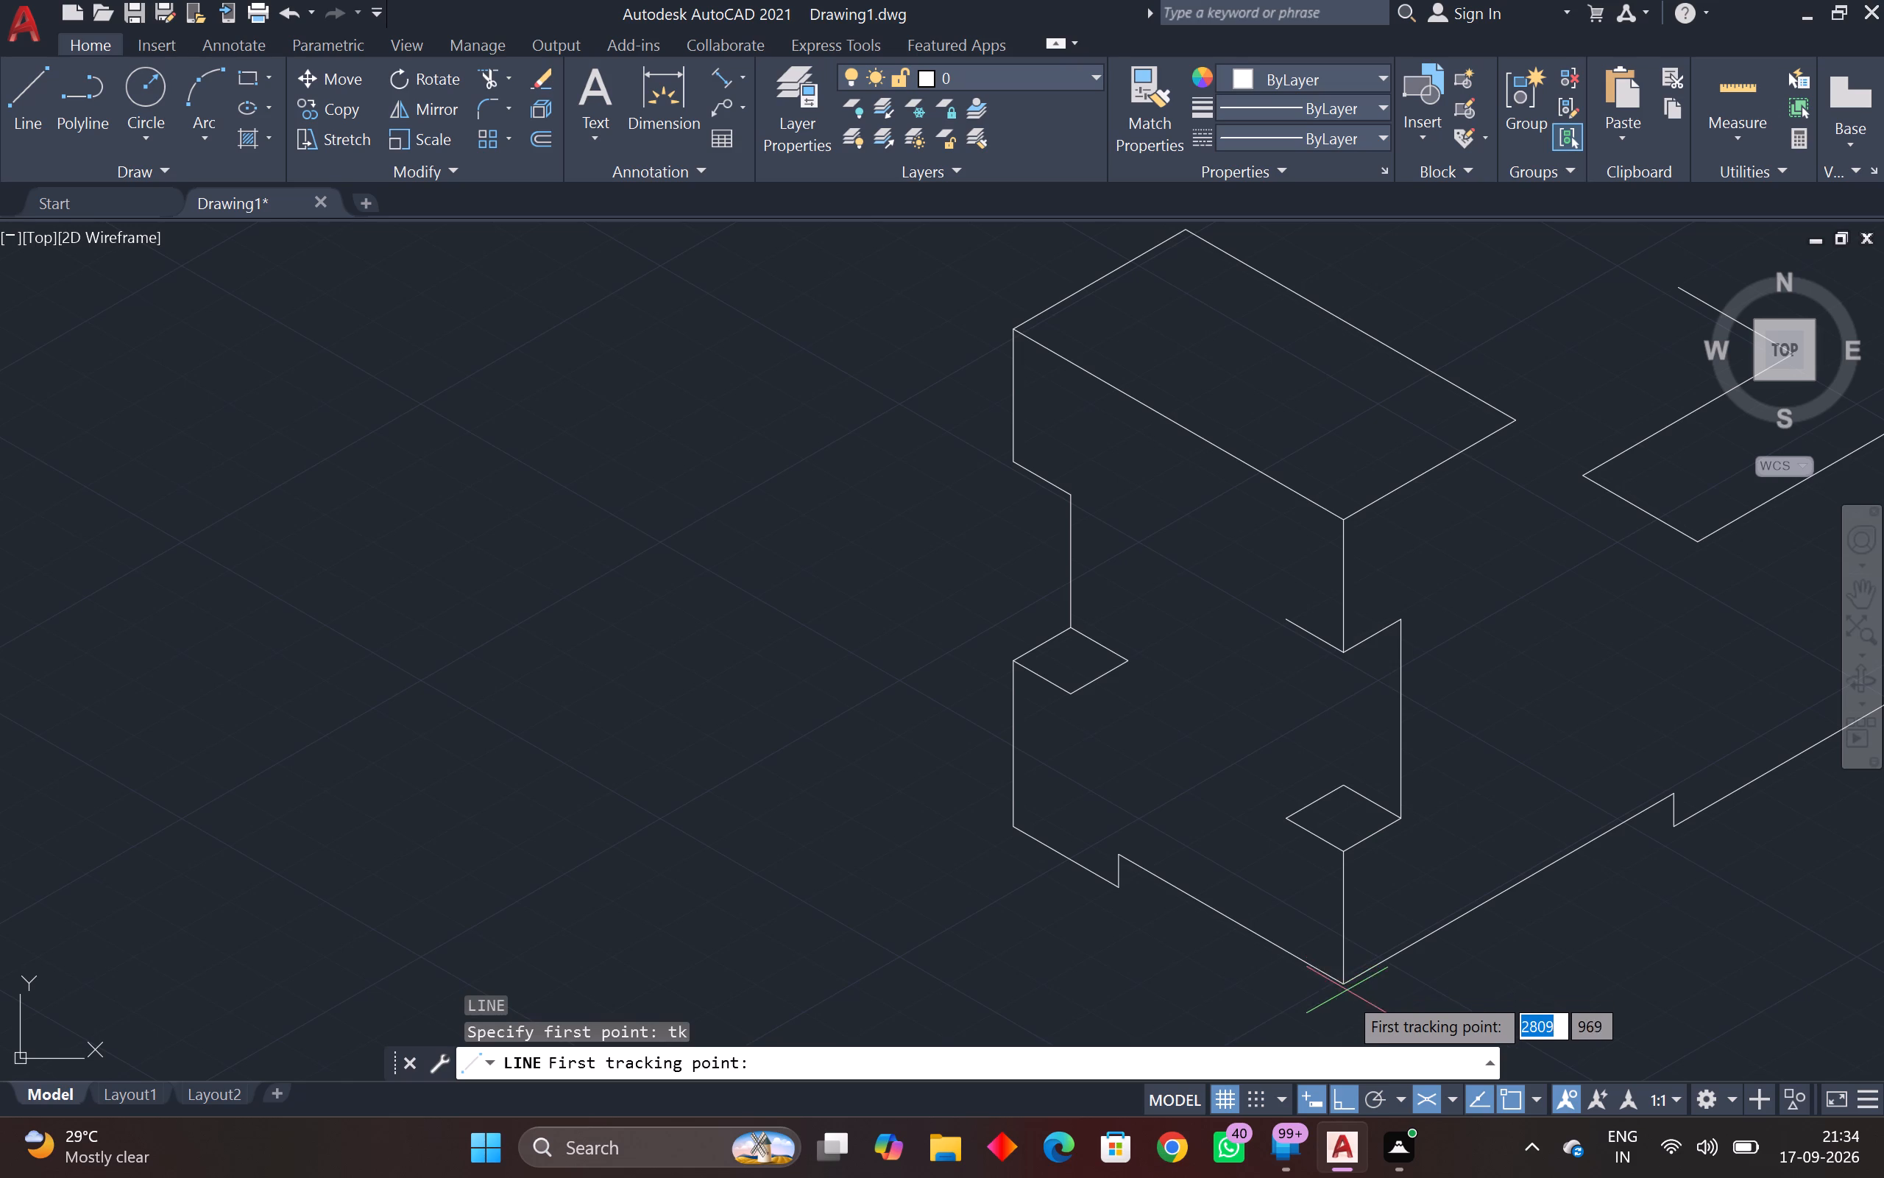
drag(1348, 981, 1355, 950)
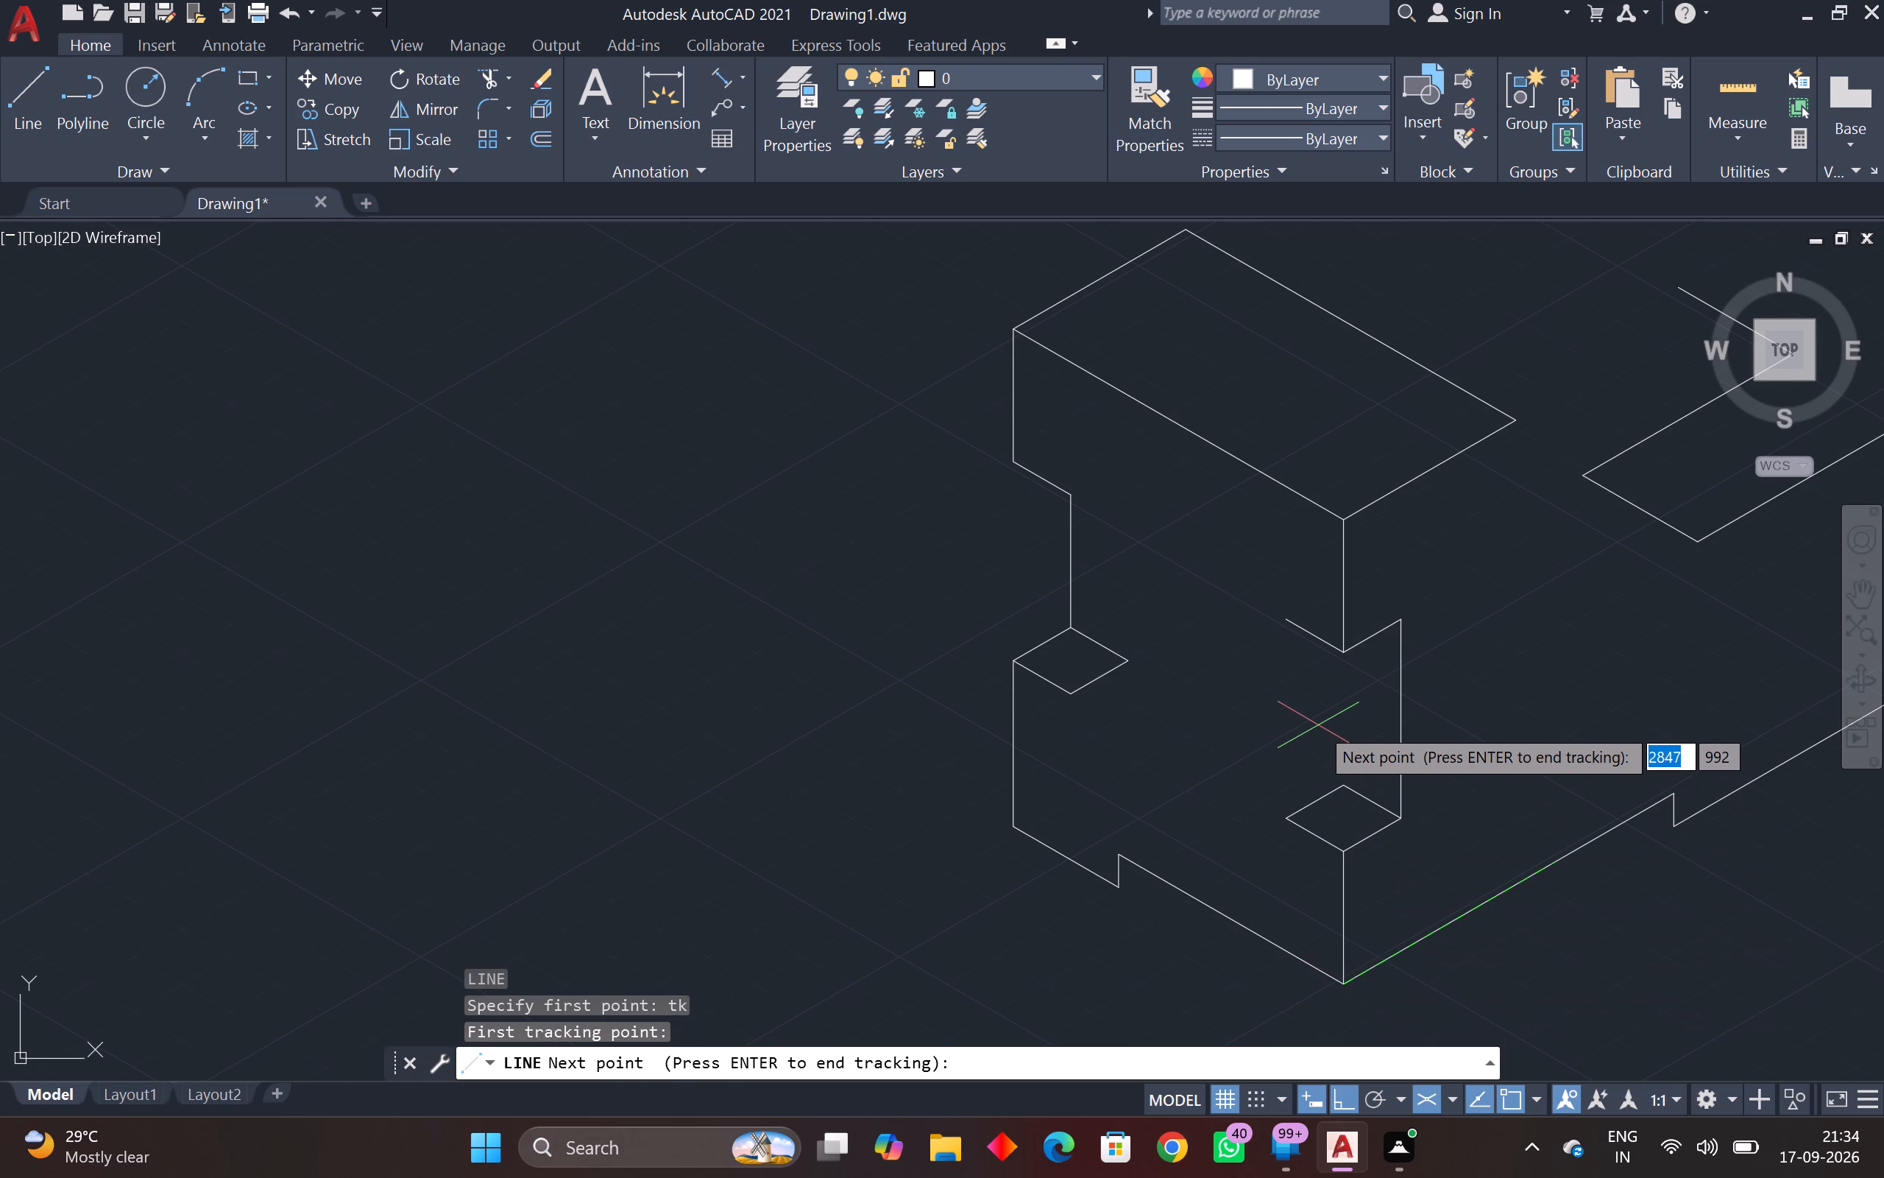
key(F5)
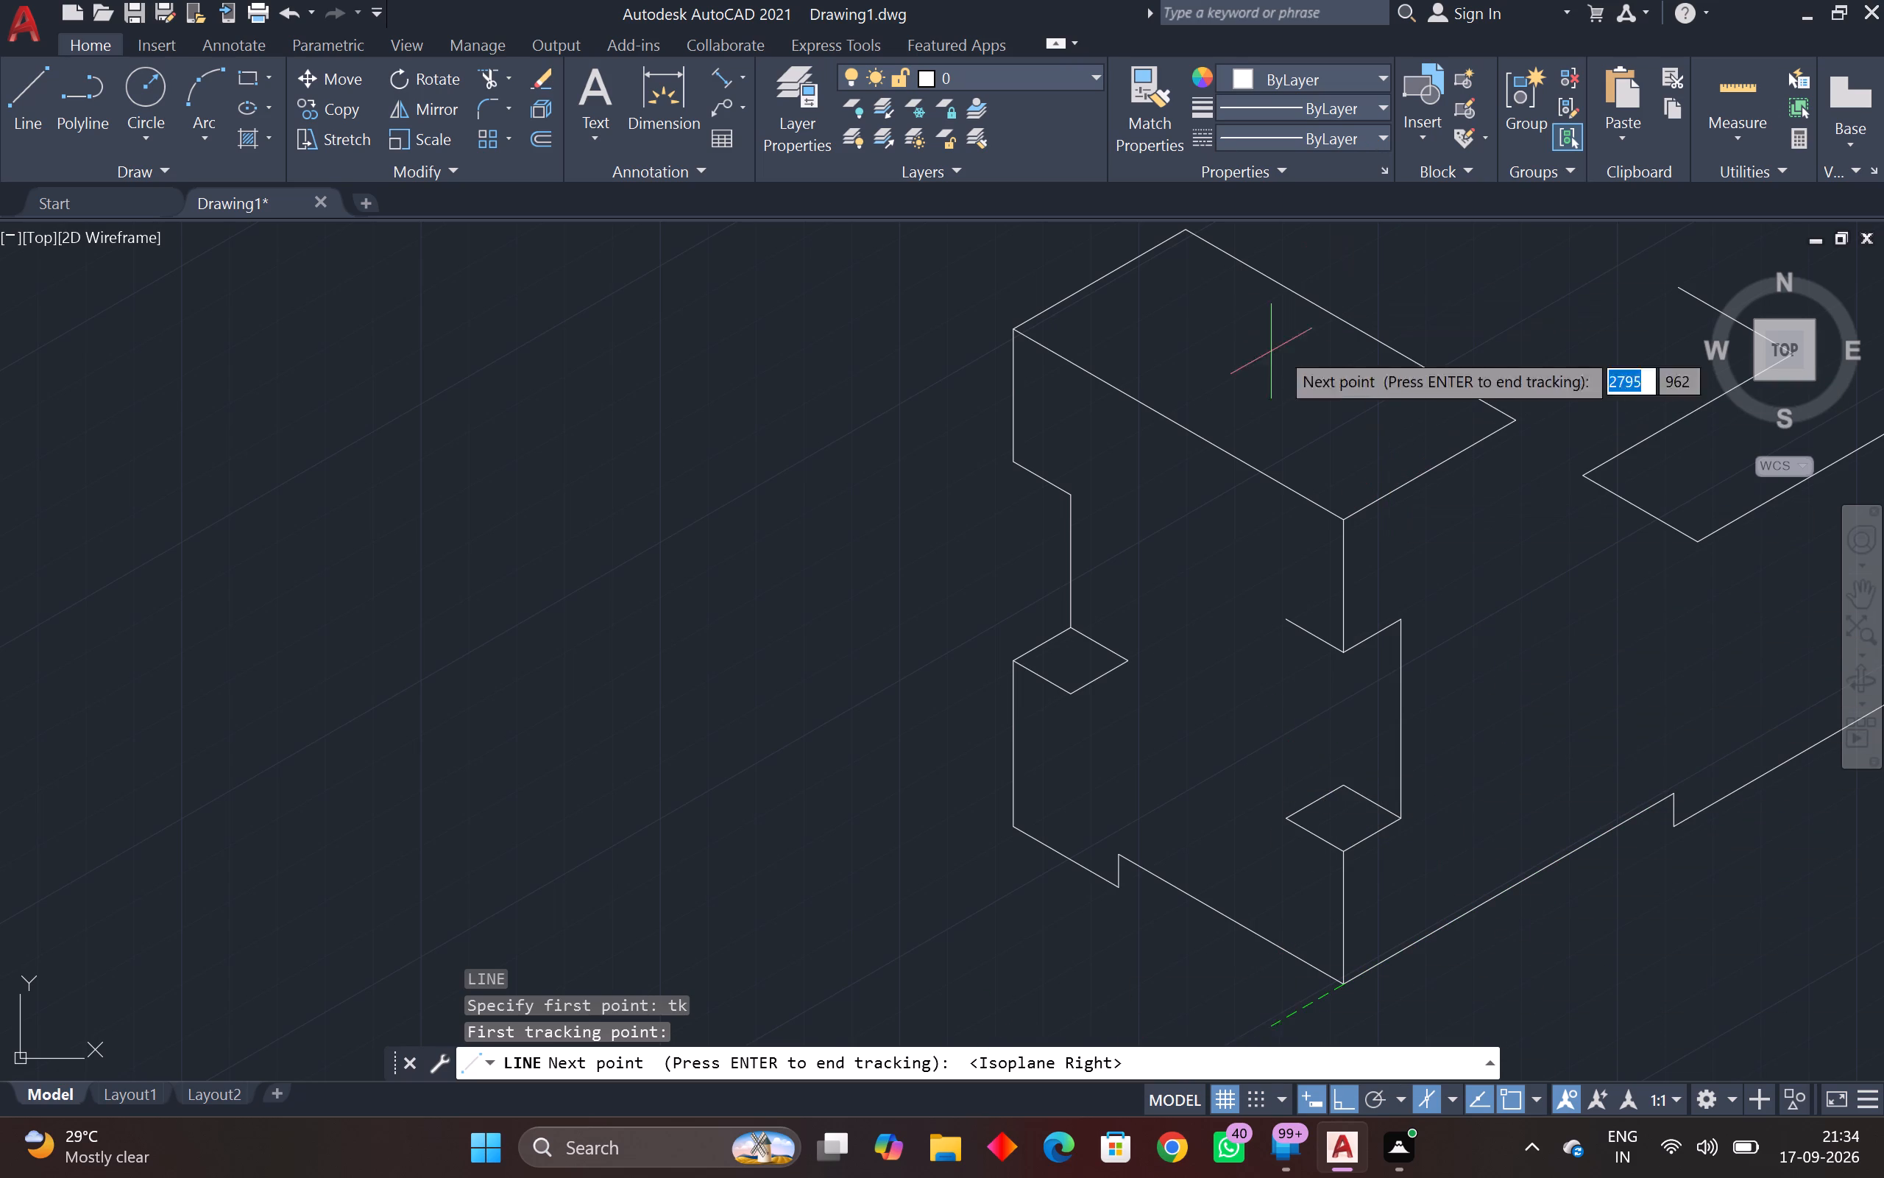
key(F5)
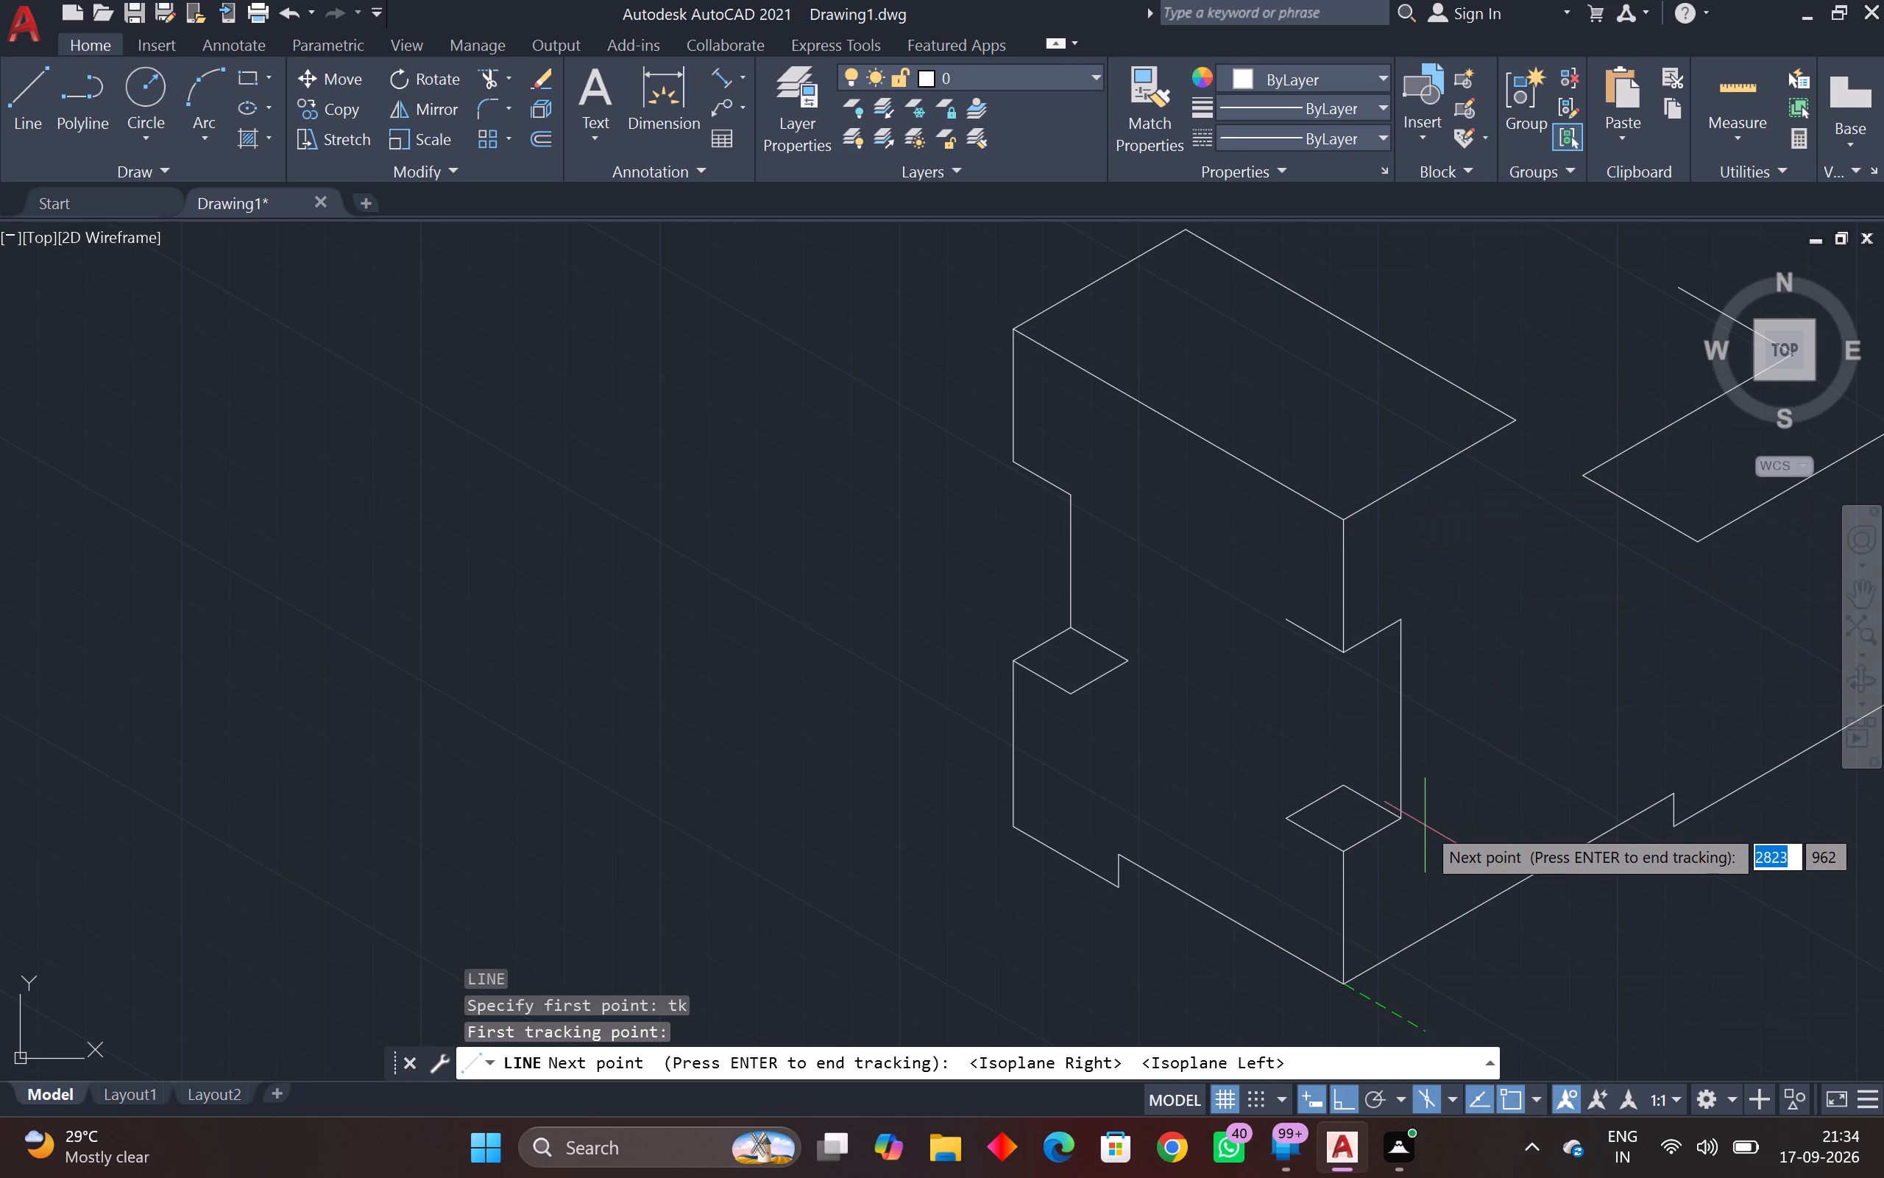
key(F5)
key(F8)
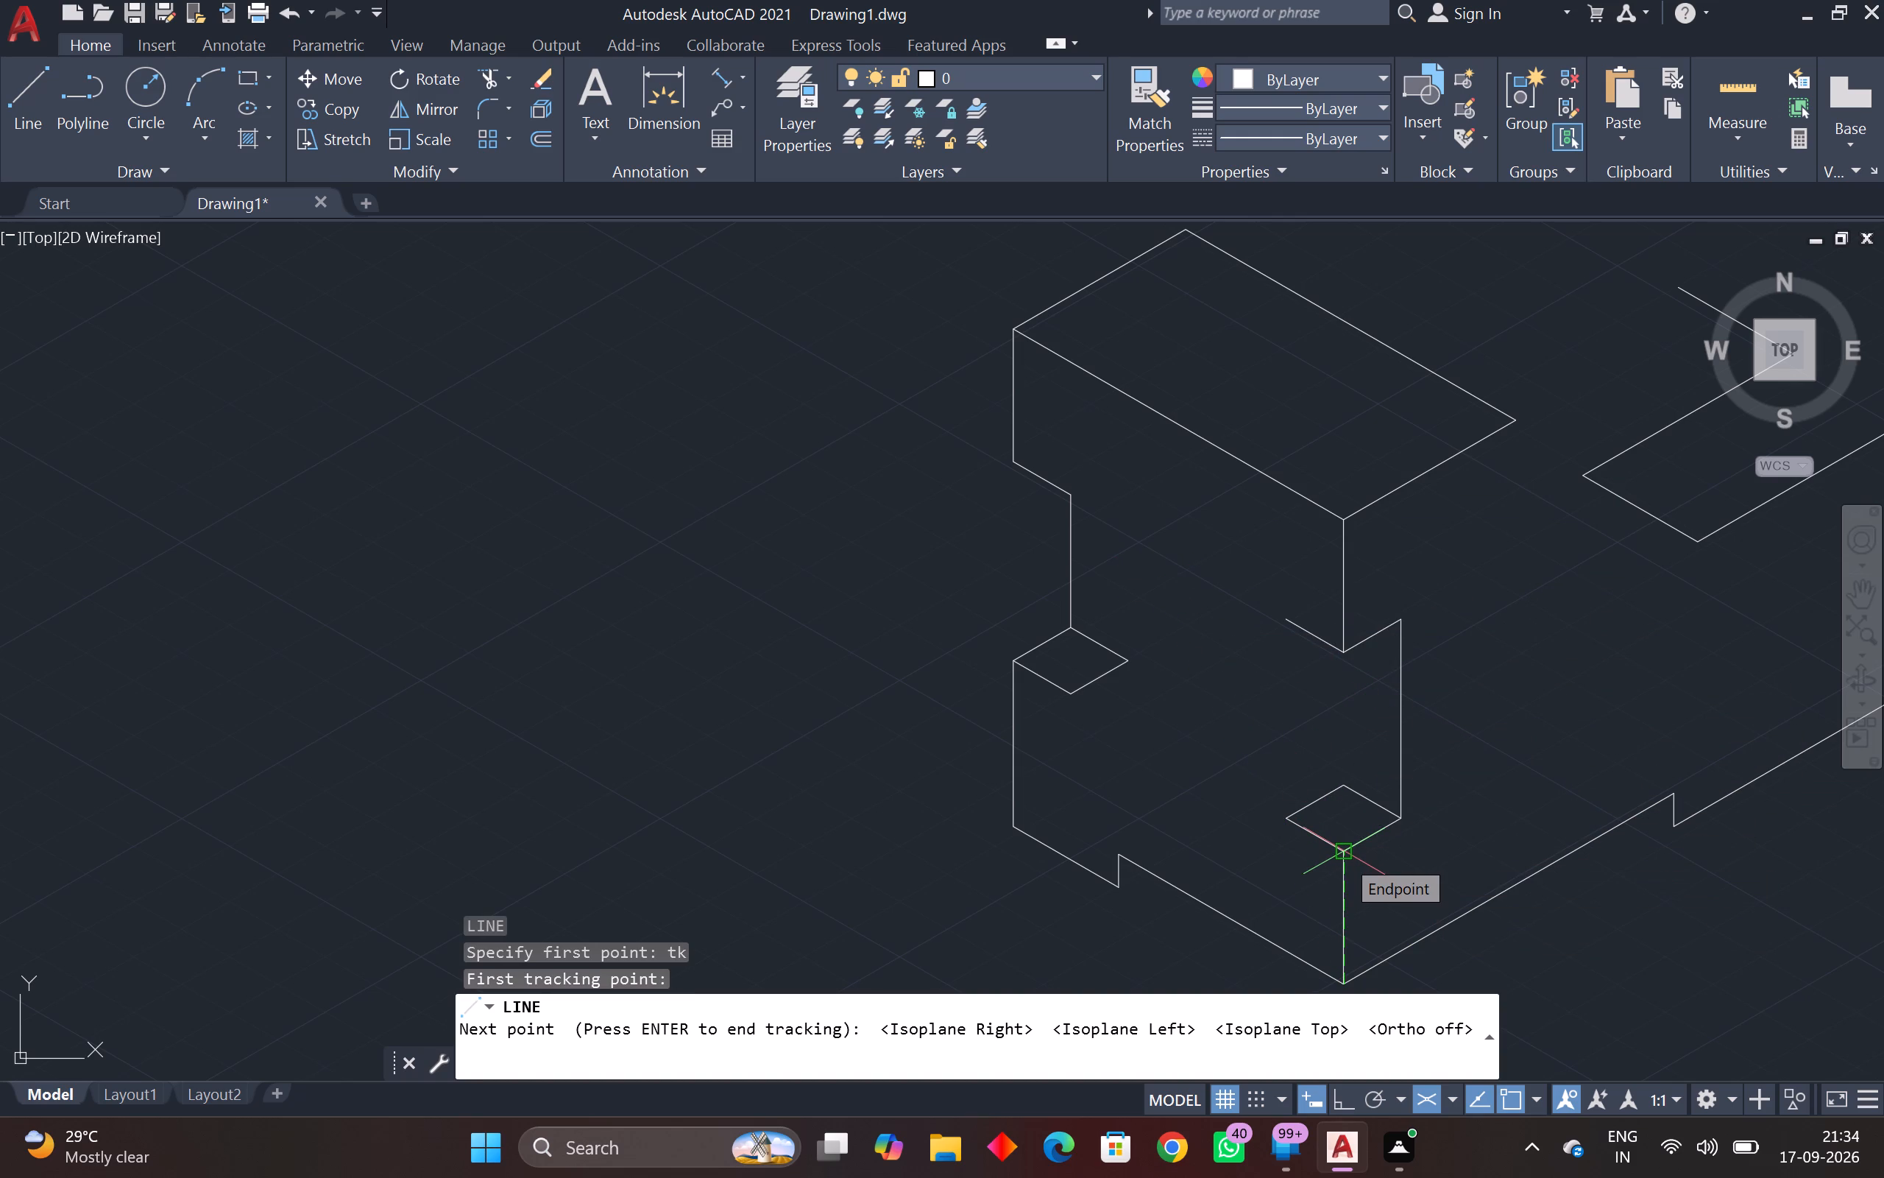
text(42)
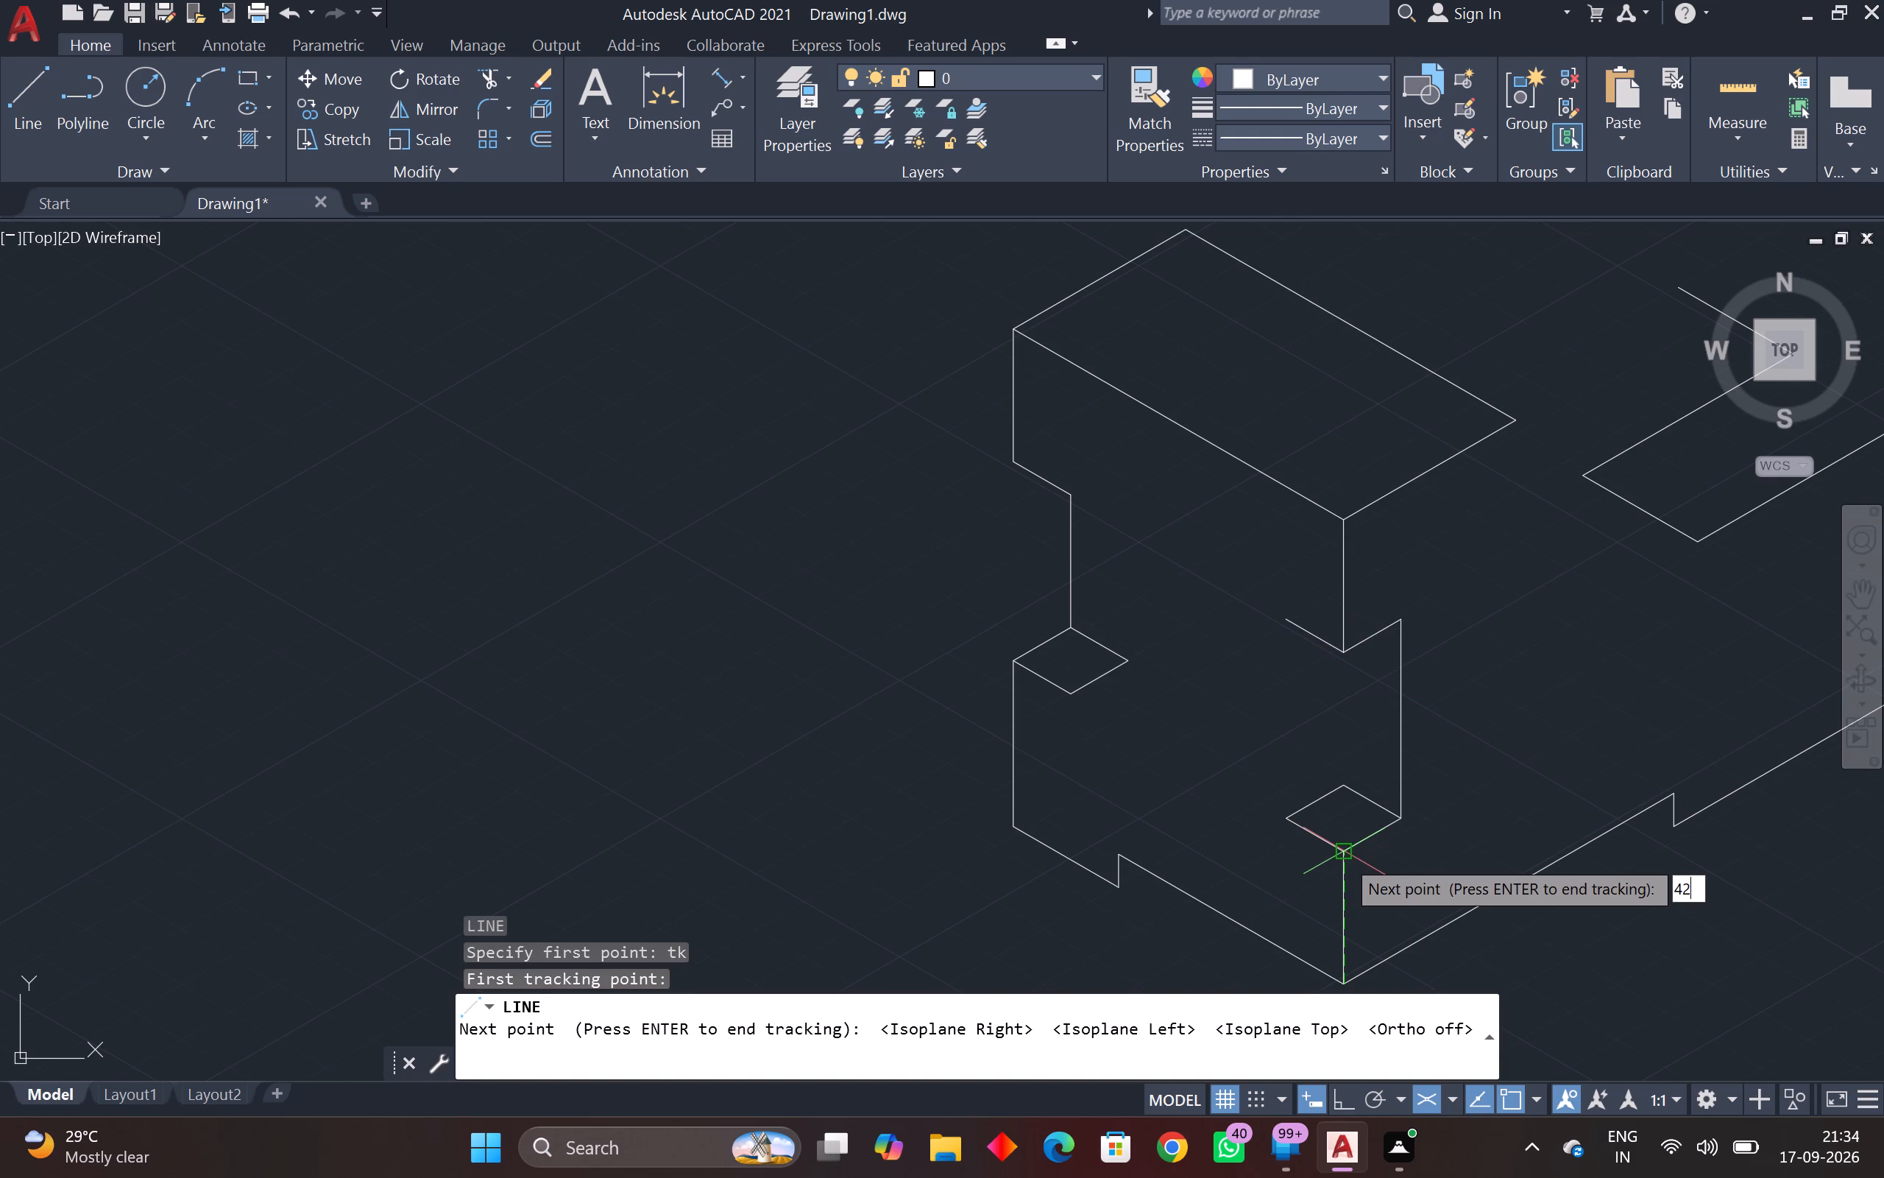
key(Return)
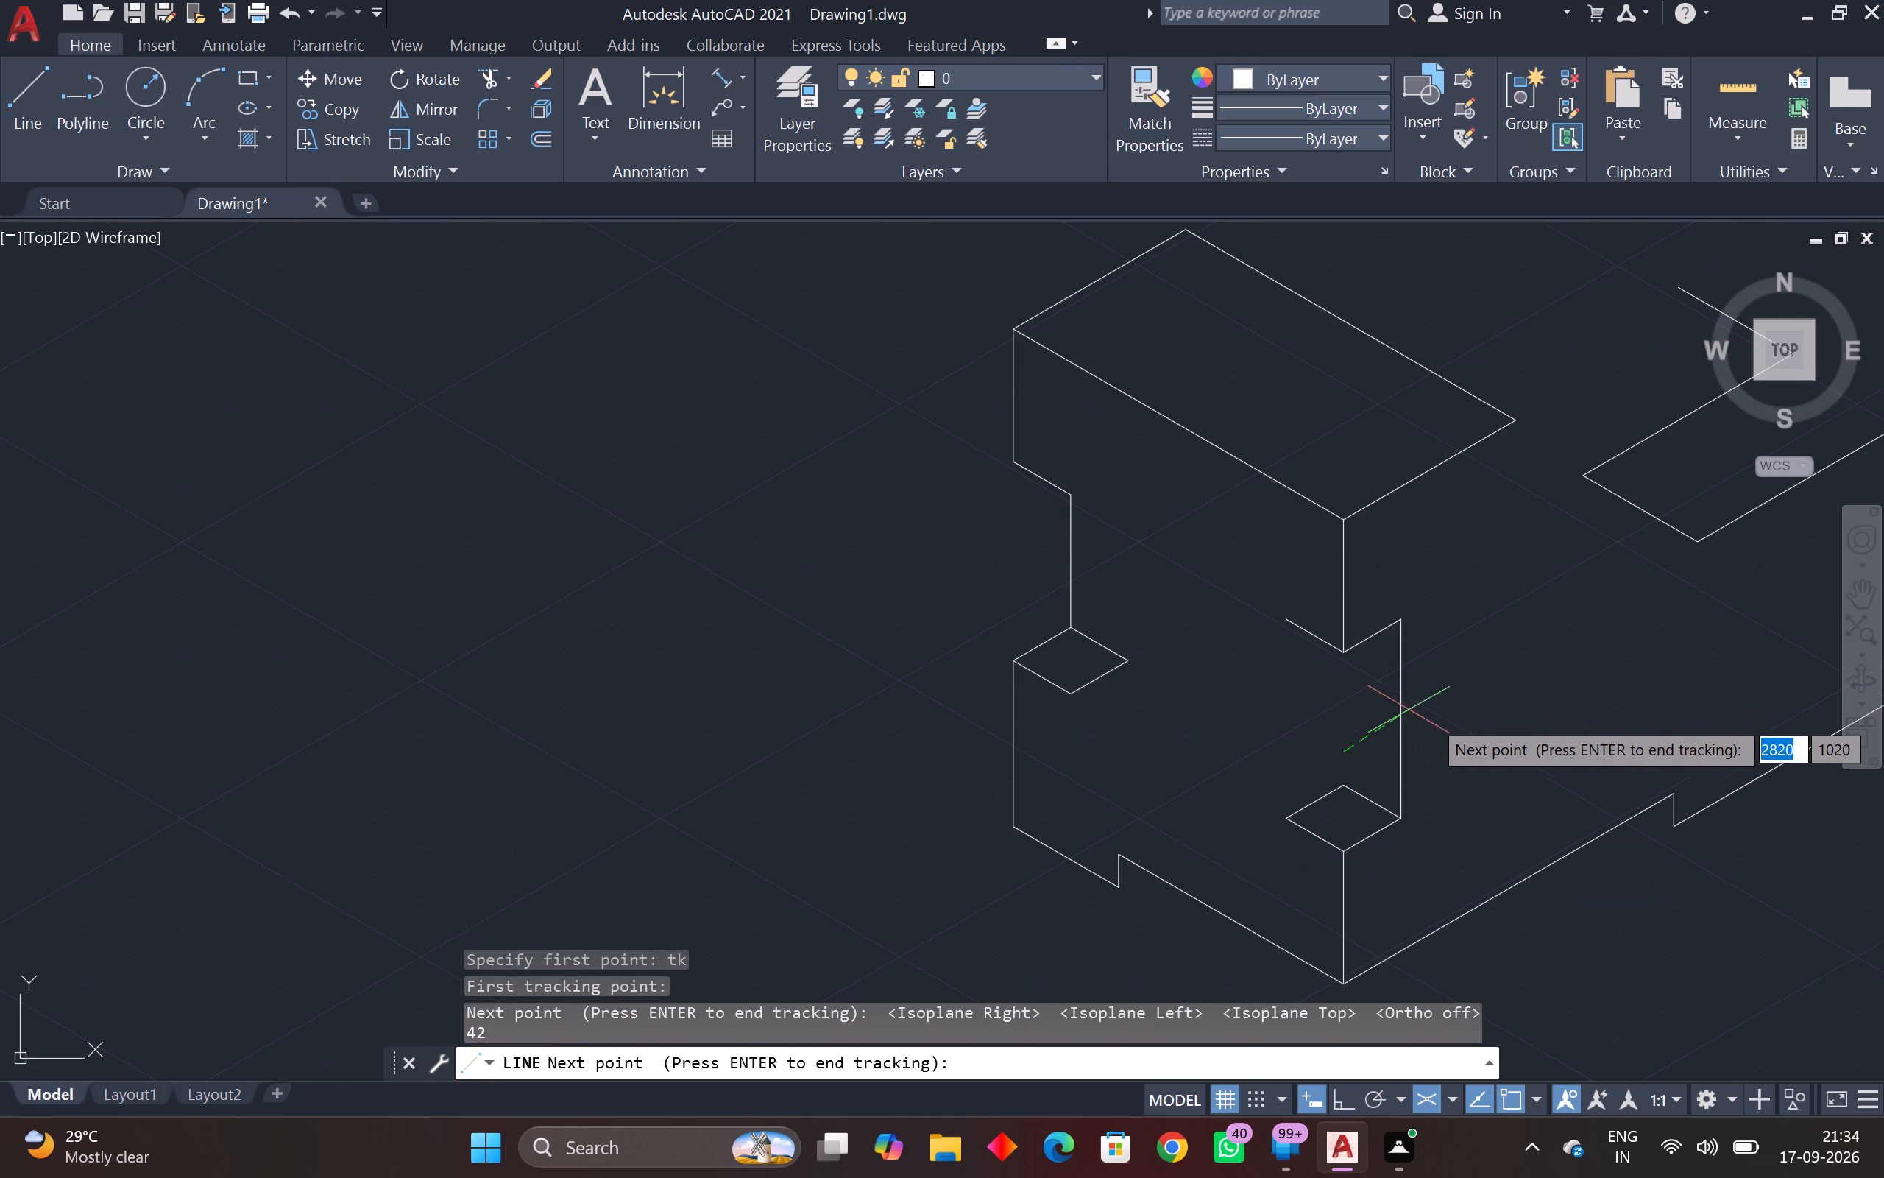
key(F8)
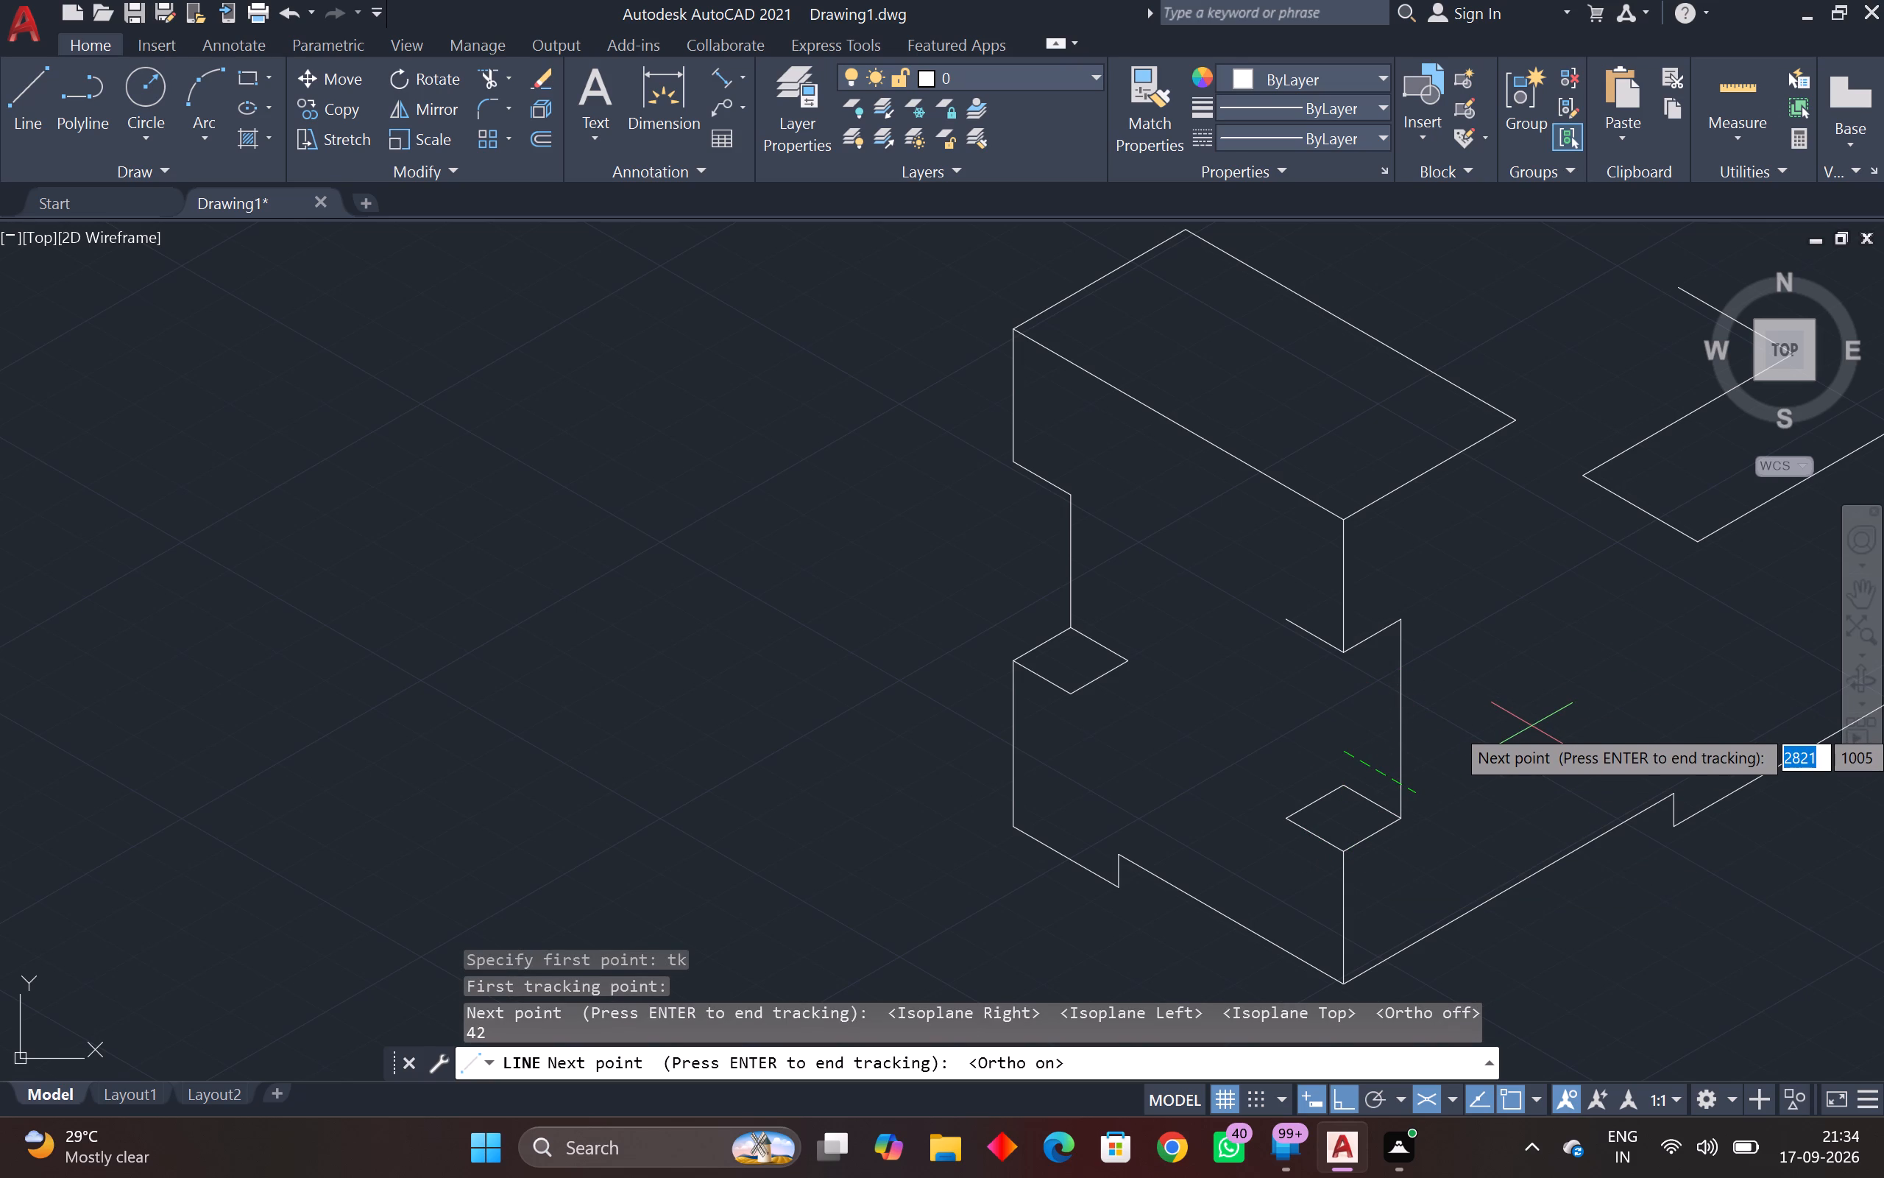
key(Return)
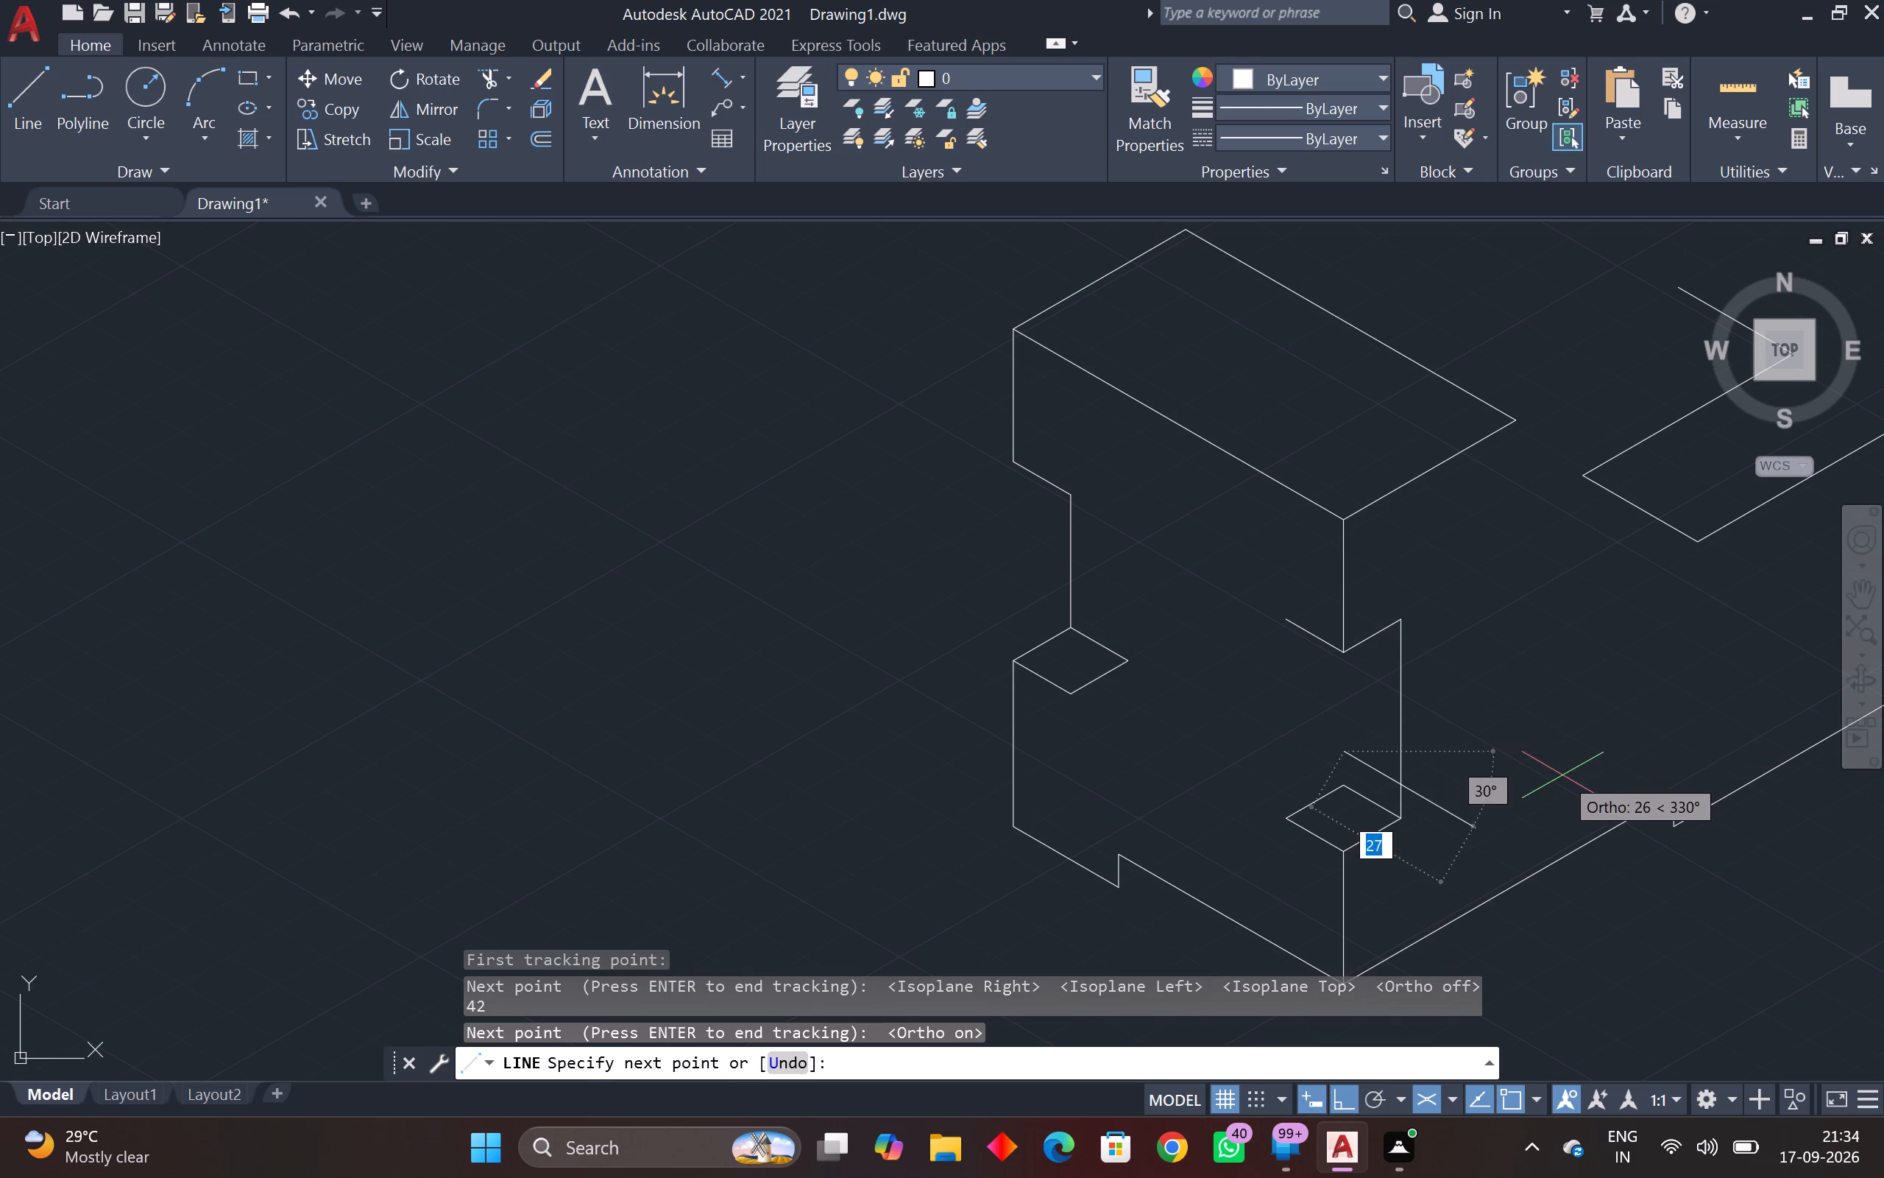
click(1612, 775)
key(Escape)
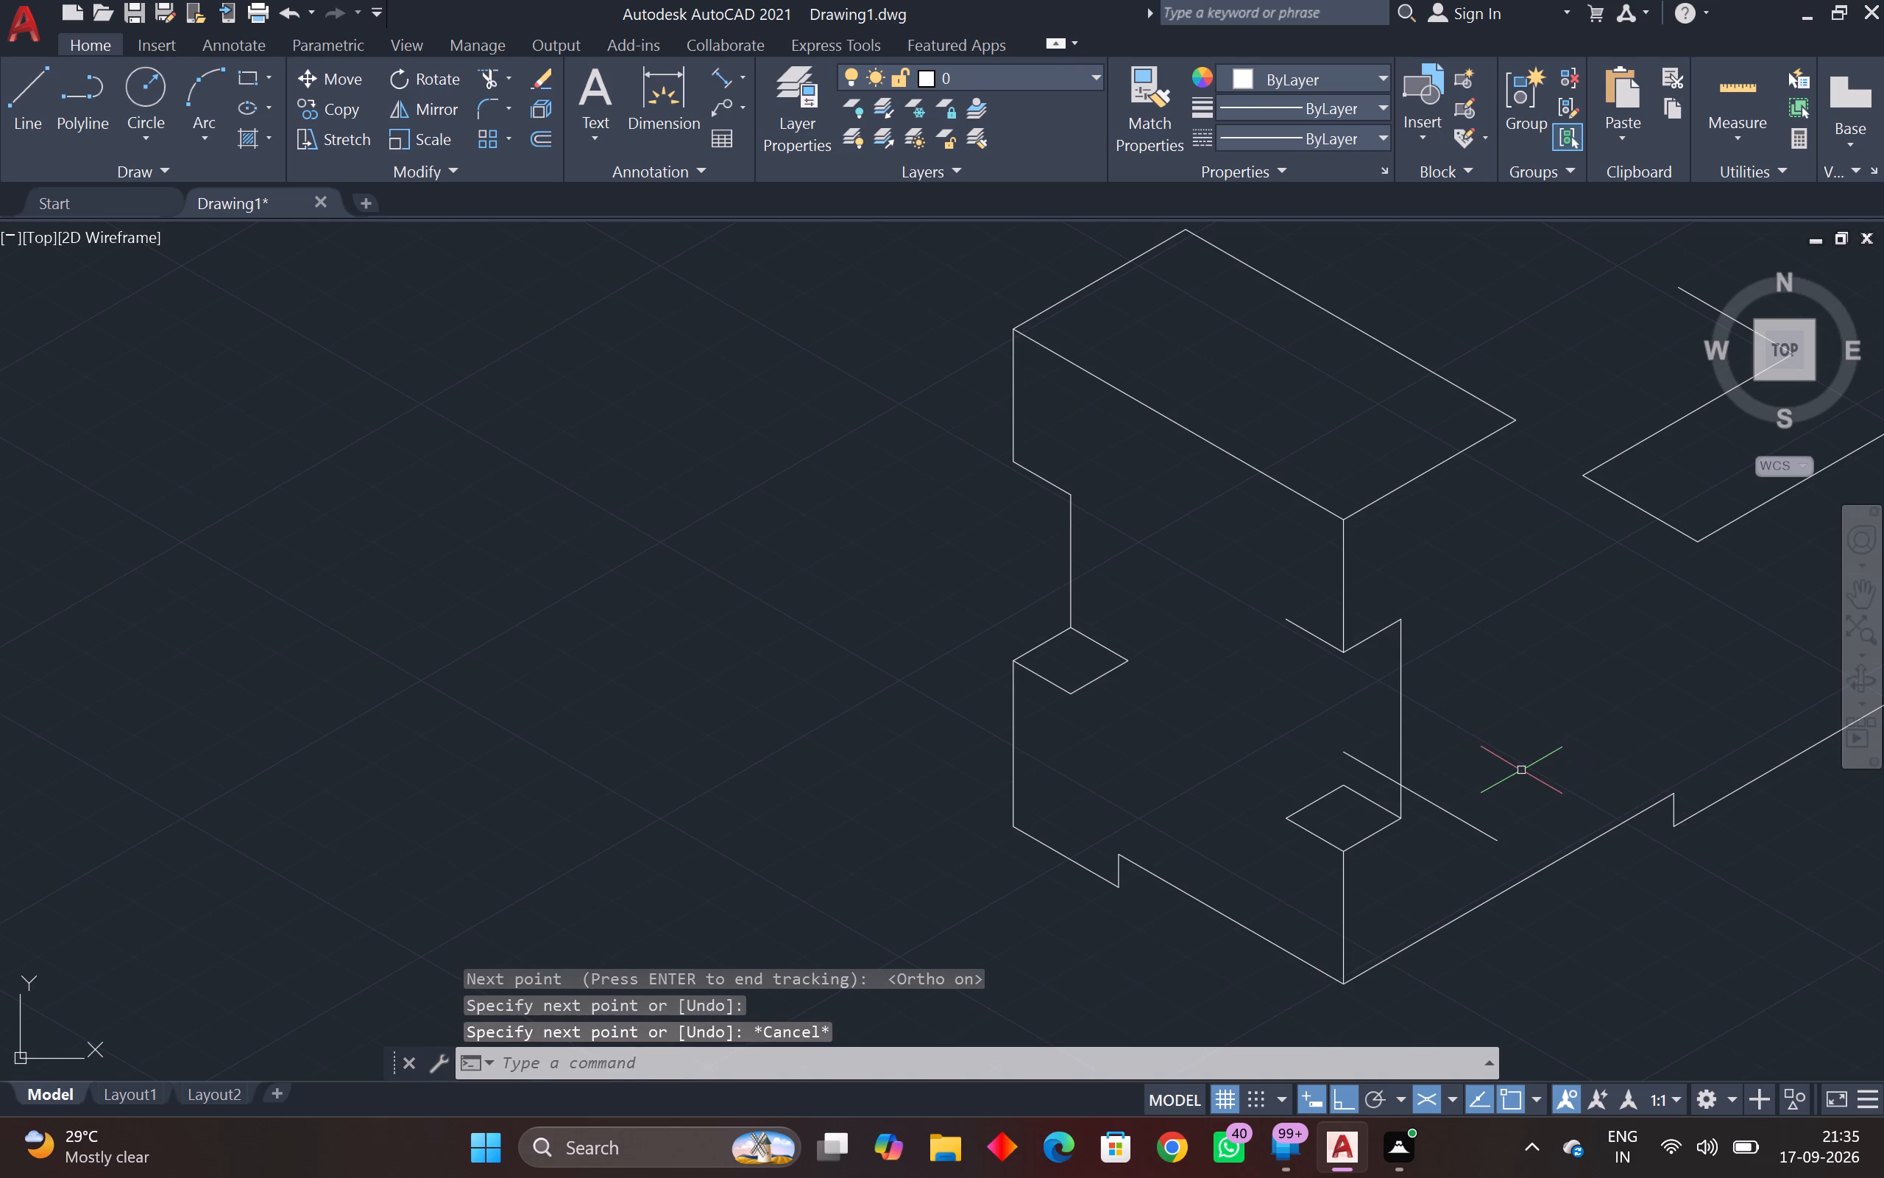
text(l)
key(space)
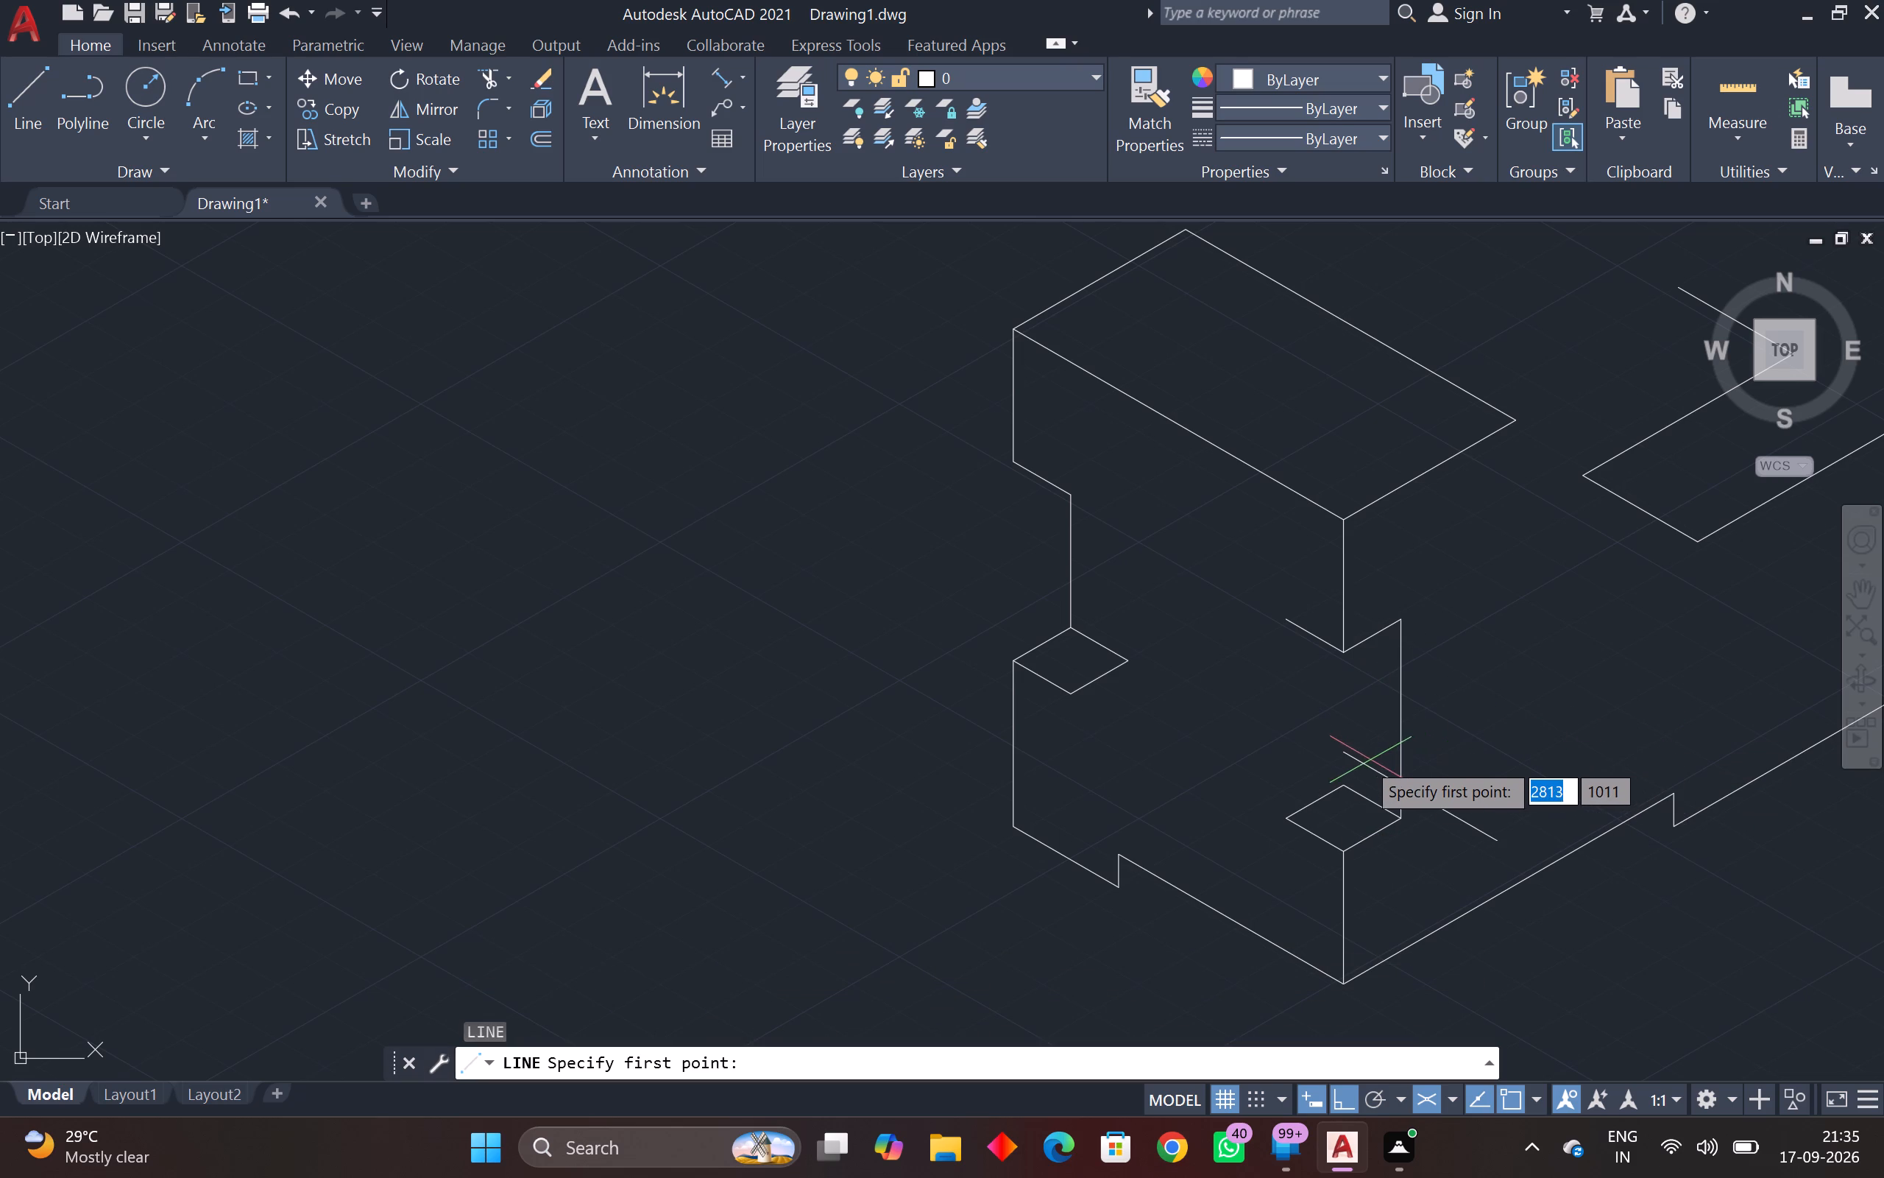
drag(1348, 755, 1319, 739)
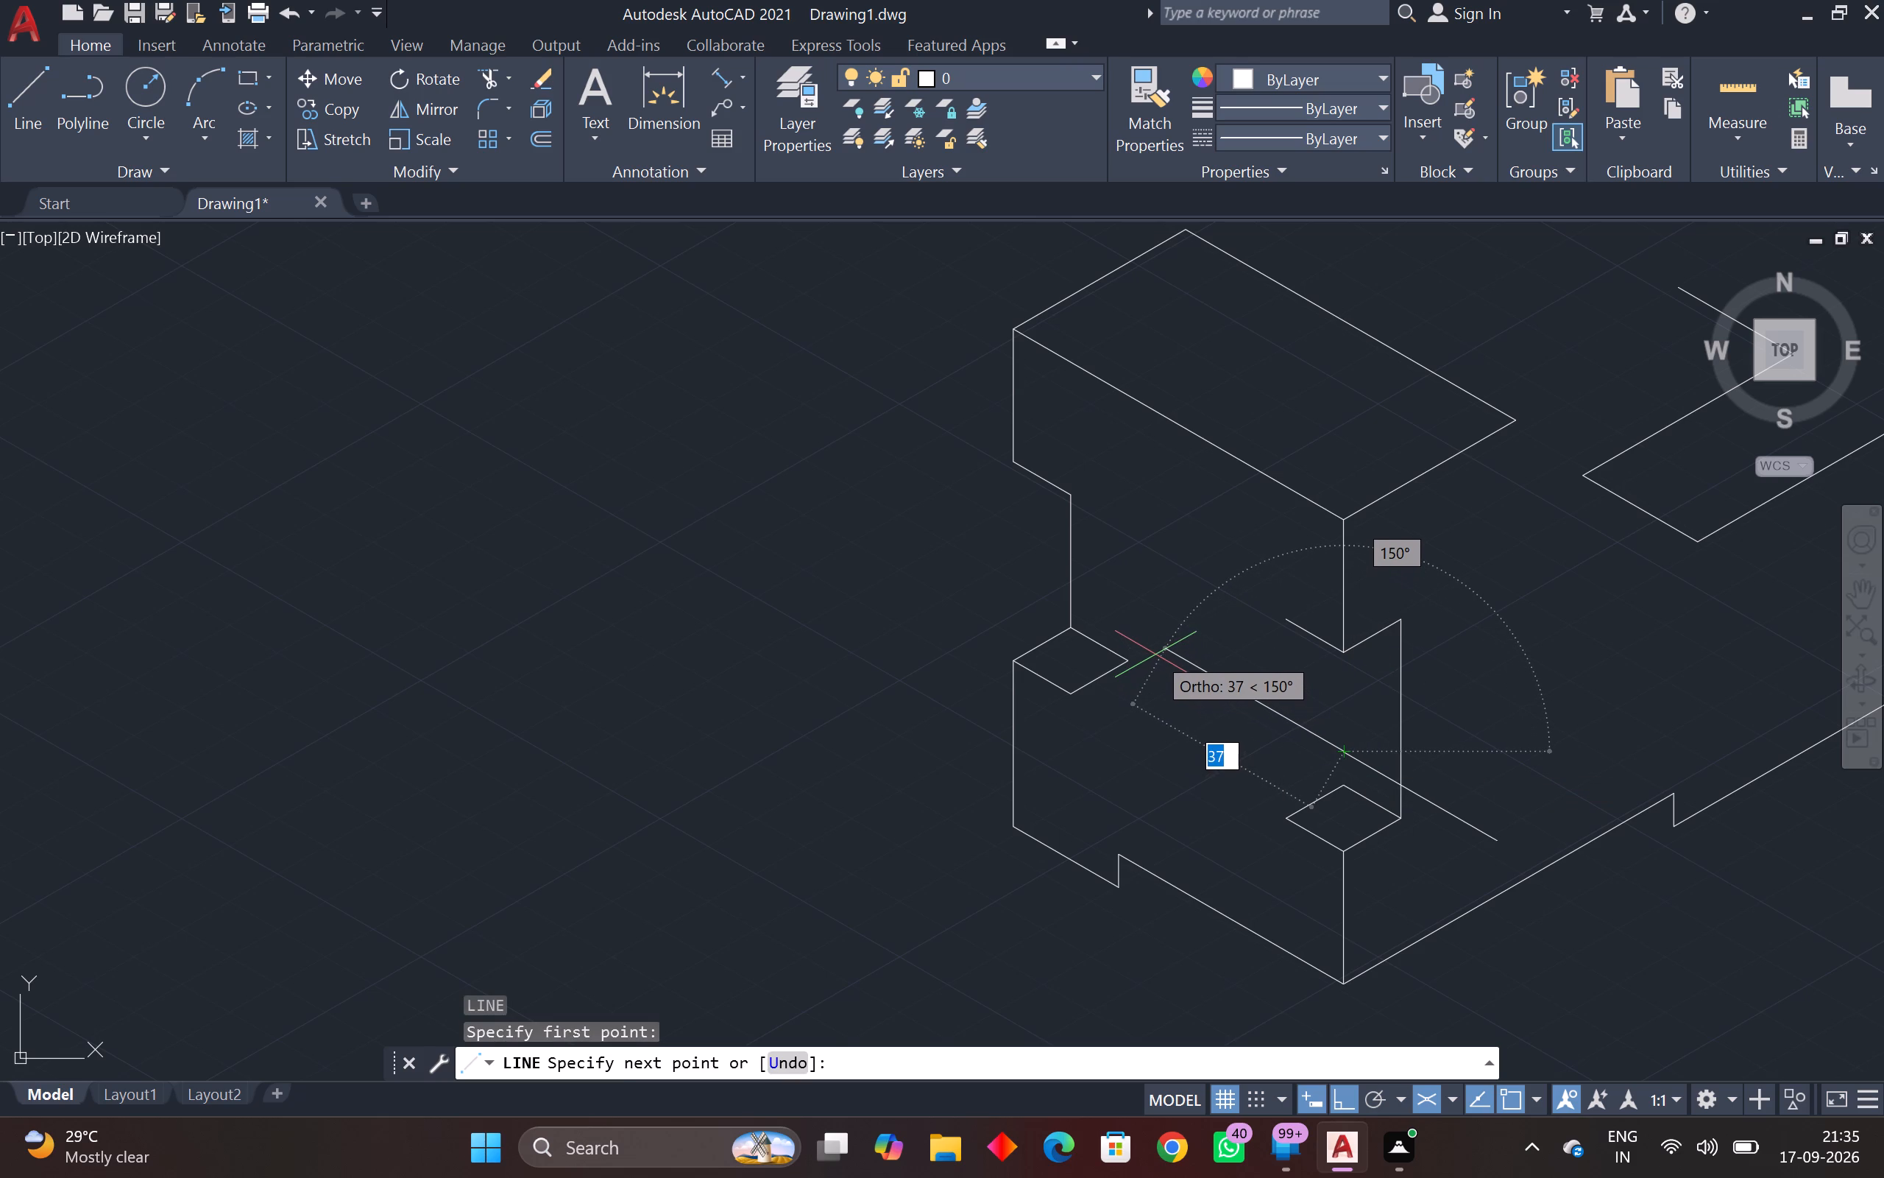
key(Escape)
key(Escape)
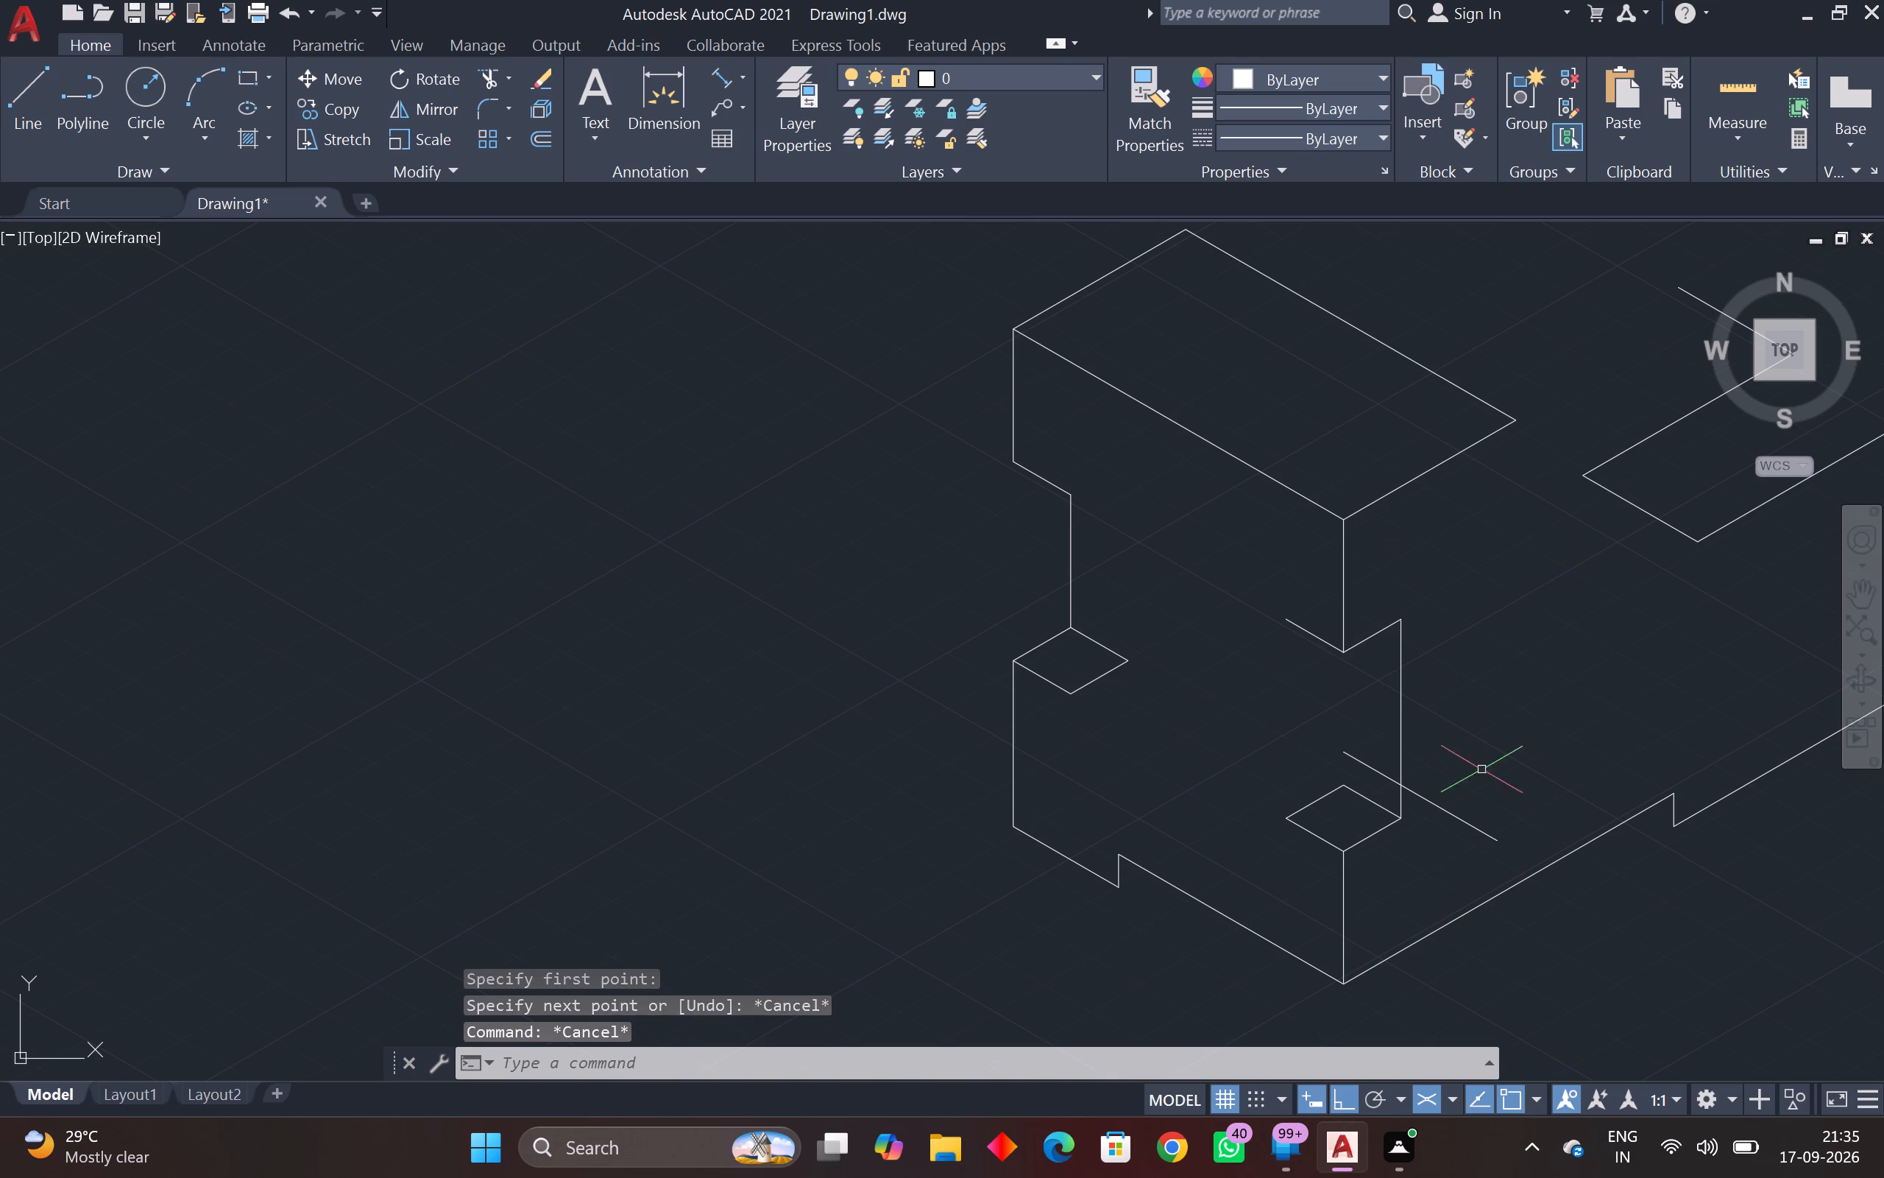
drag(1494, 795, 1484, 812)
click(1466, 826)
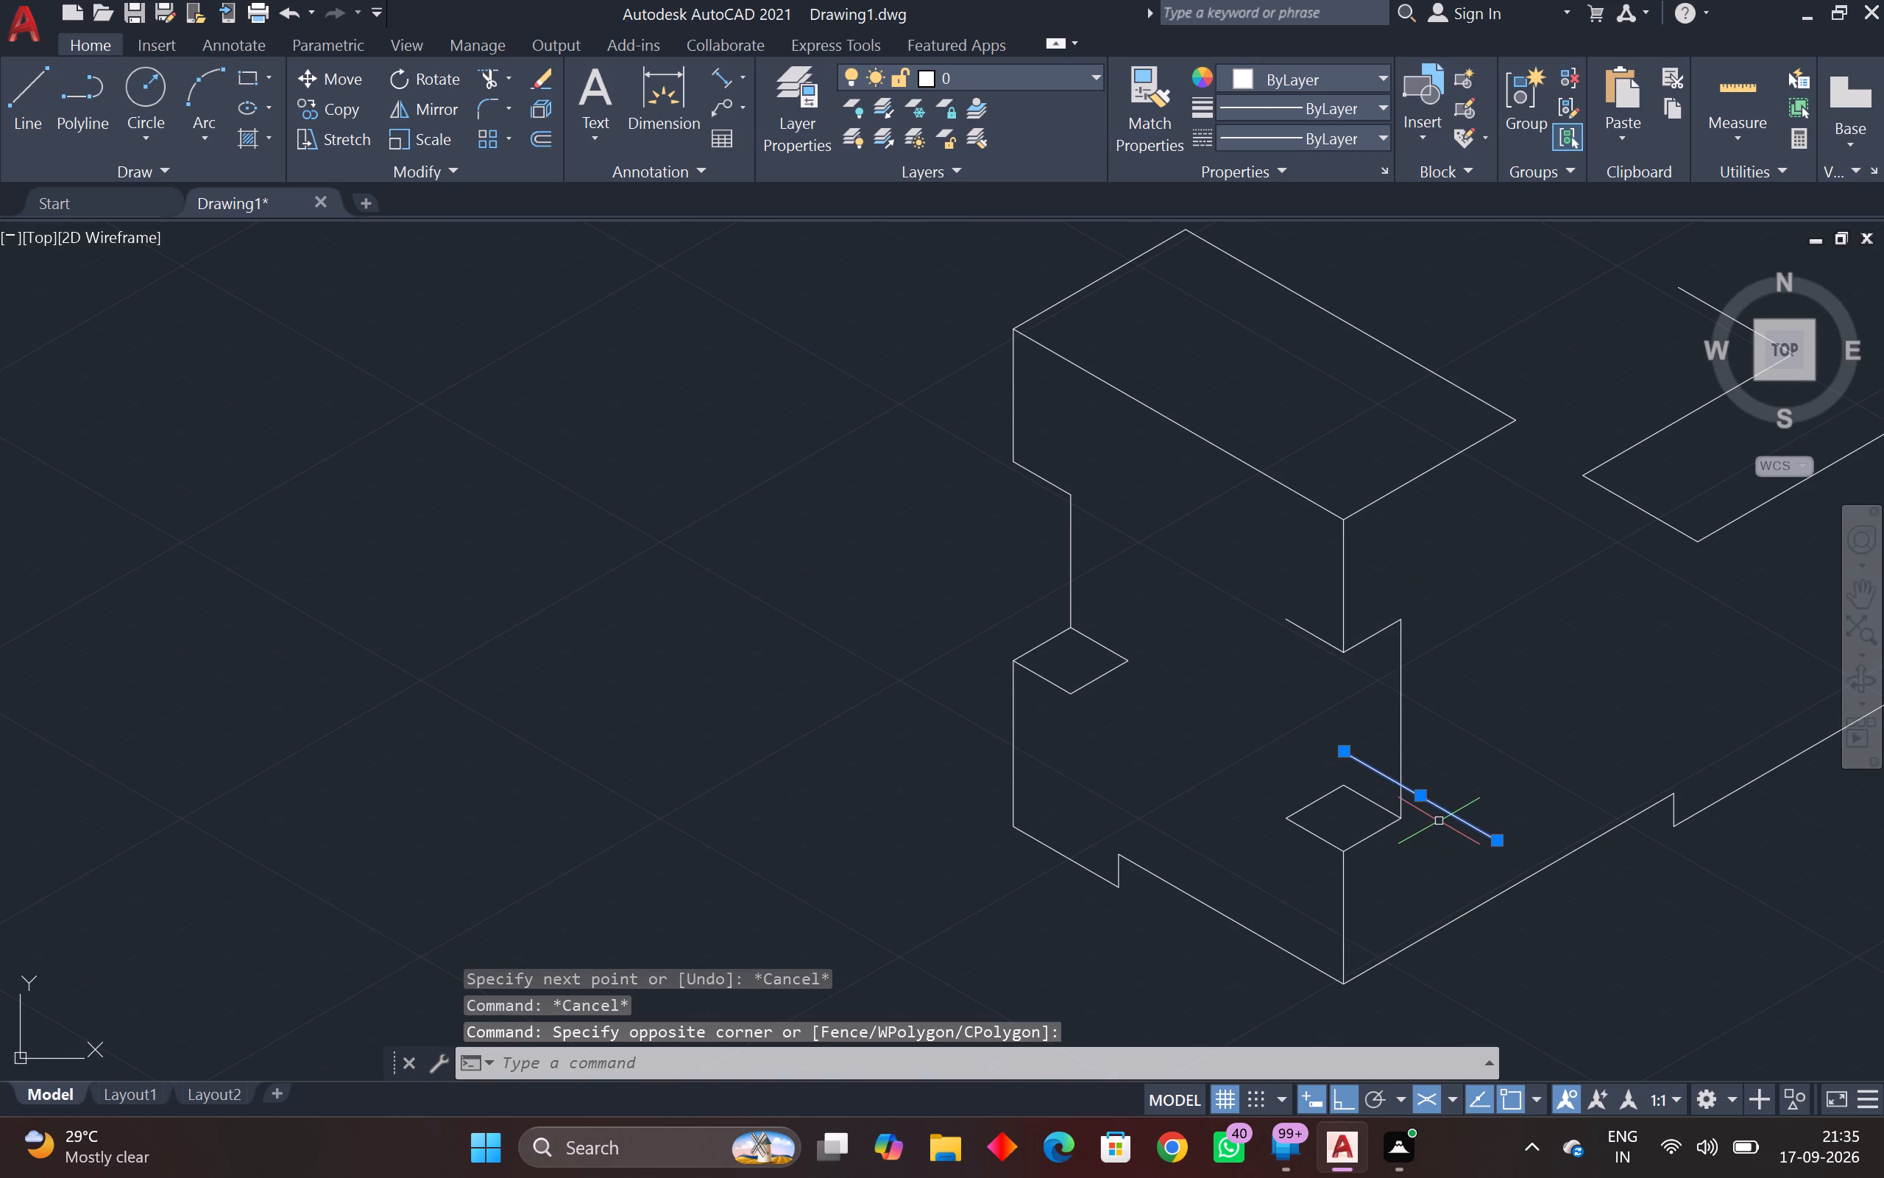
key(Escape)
Draw a vertical line down from where the 330° line crosses the notch's right vertical, extending past the bottom right edge.
text(l)
key(space)
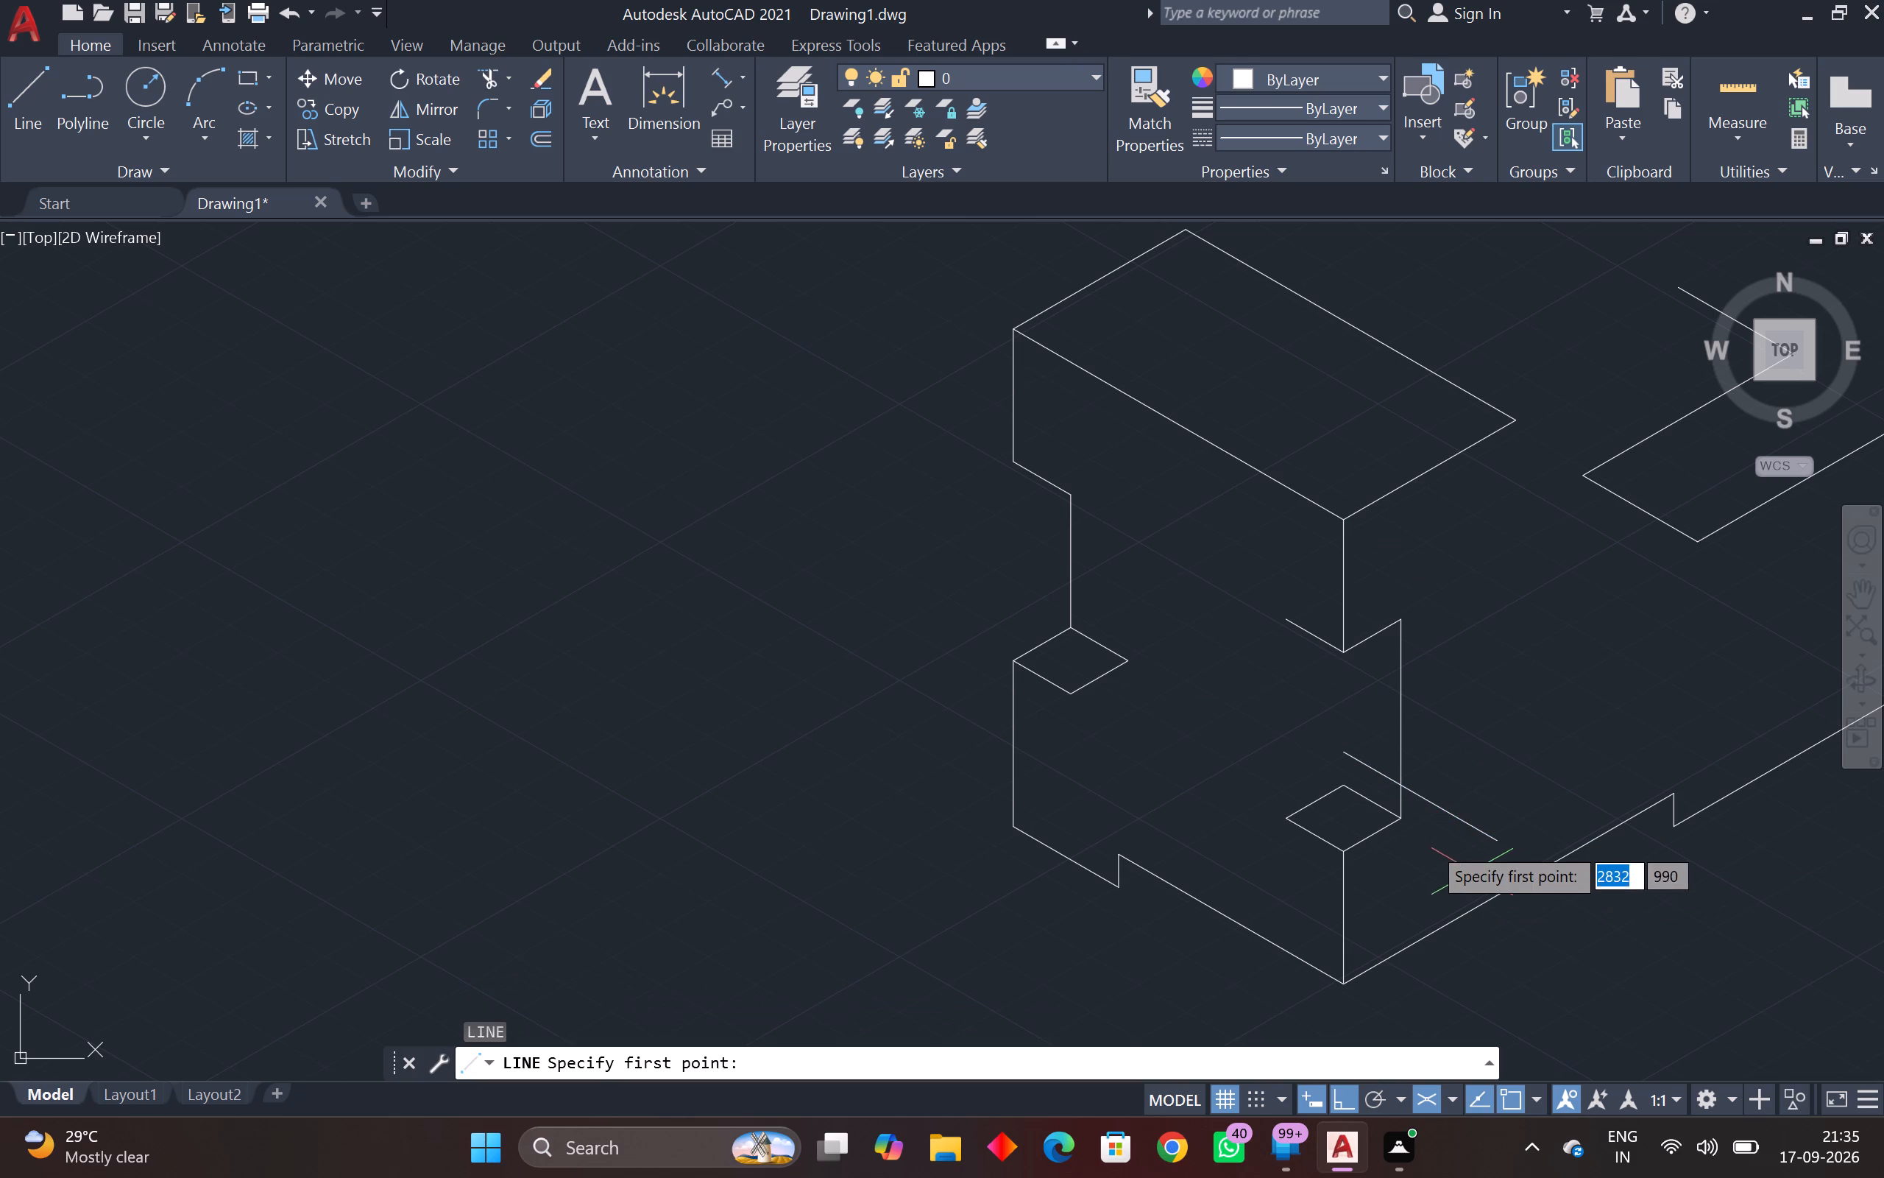
click(1402, 787)
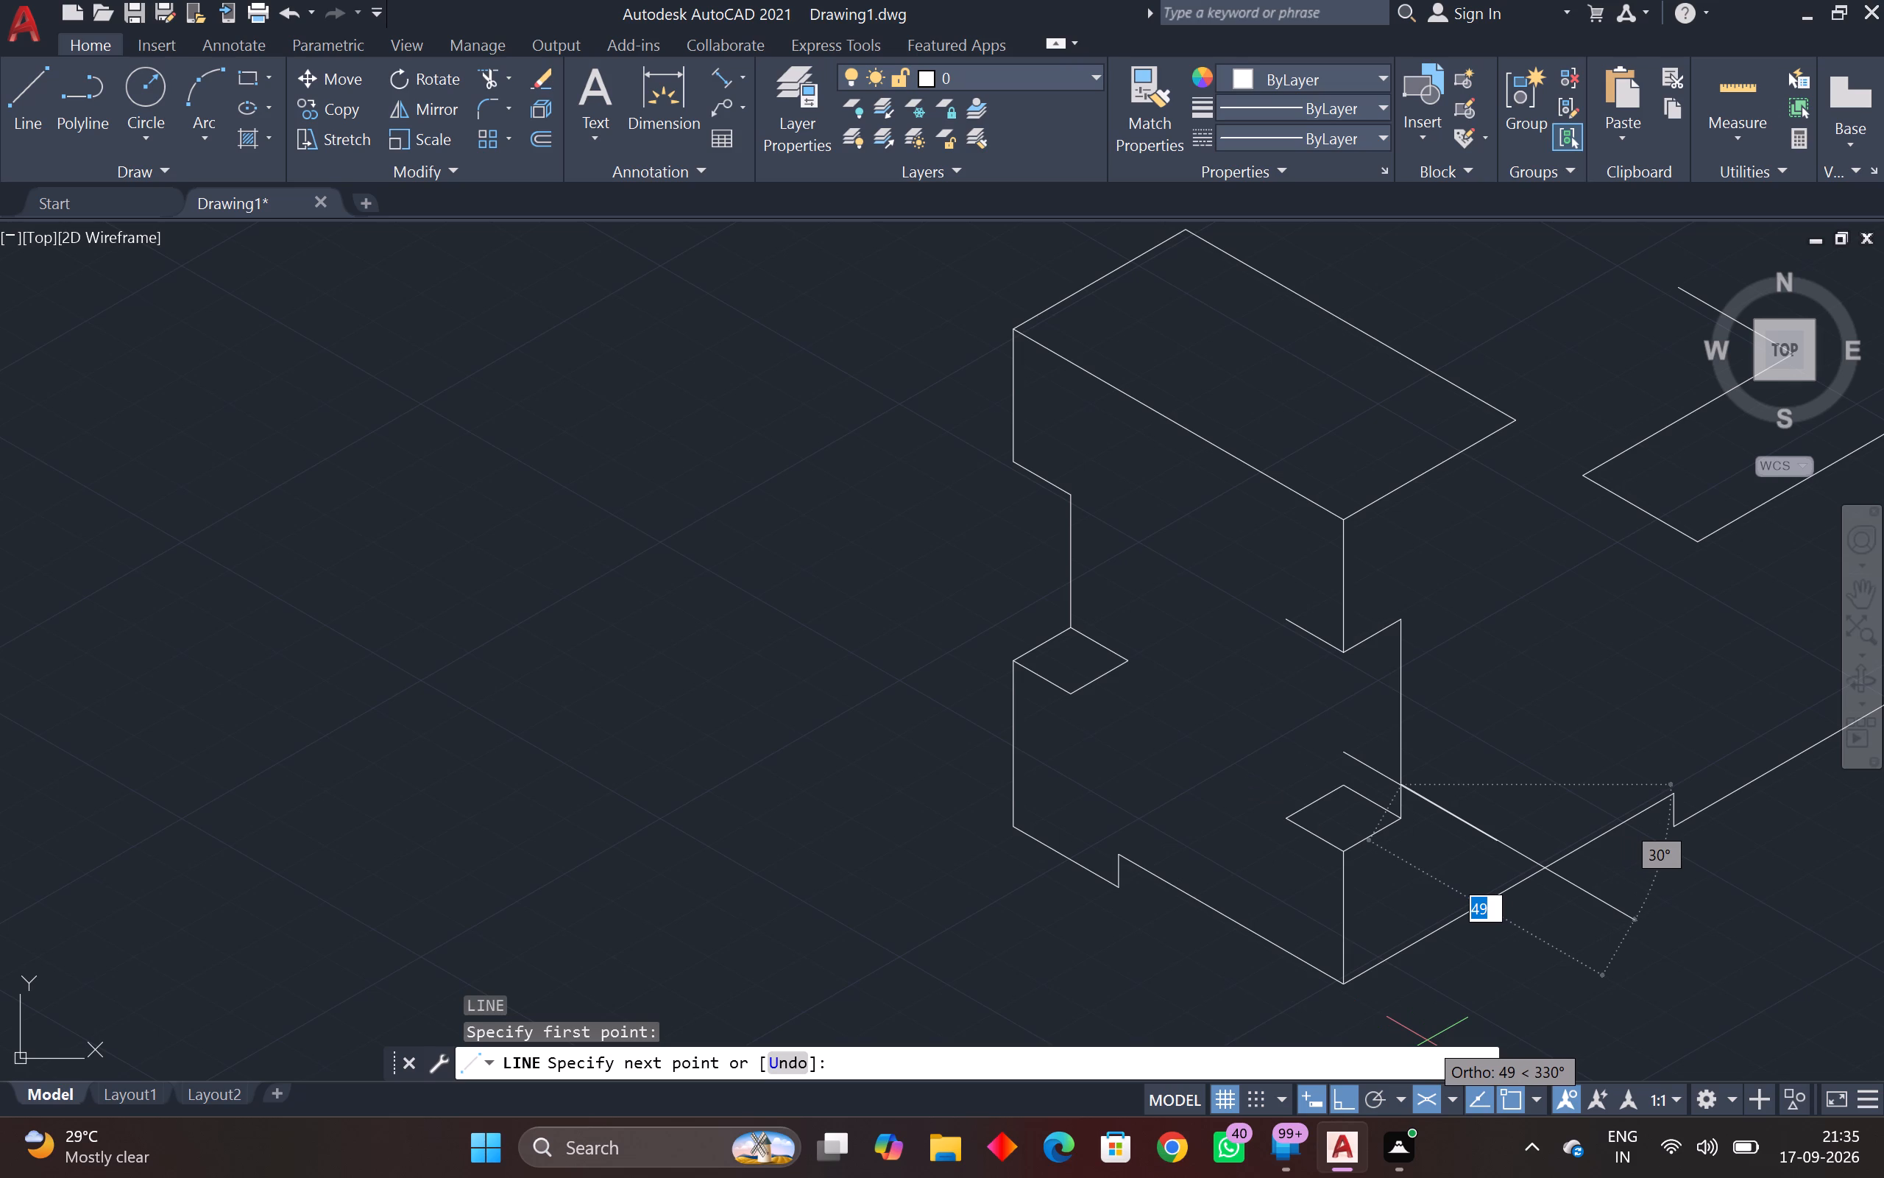
key(F5)
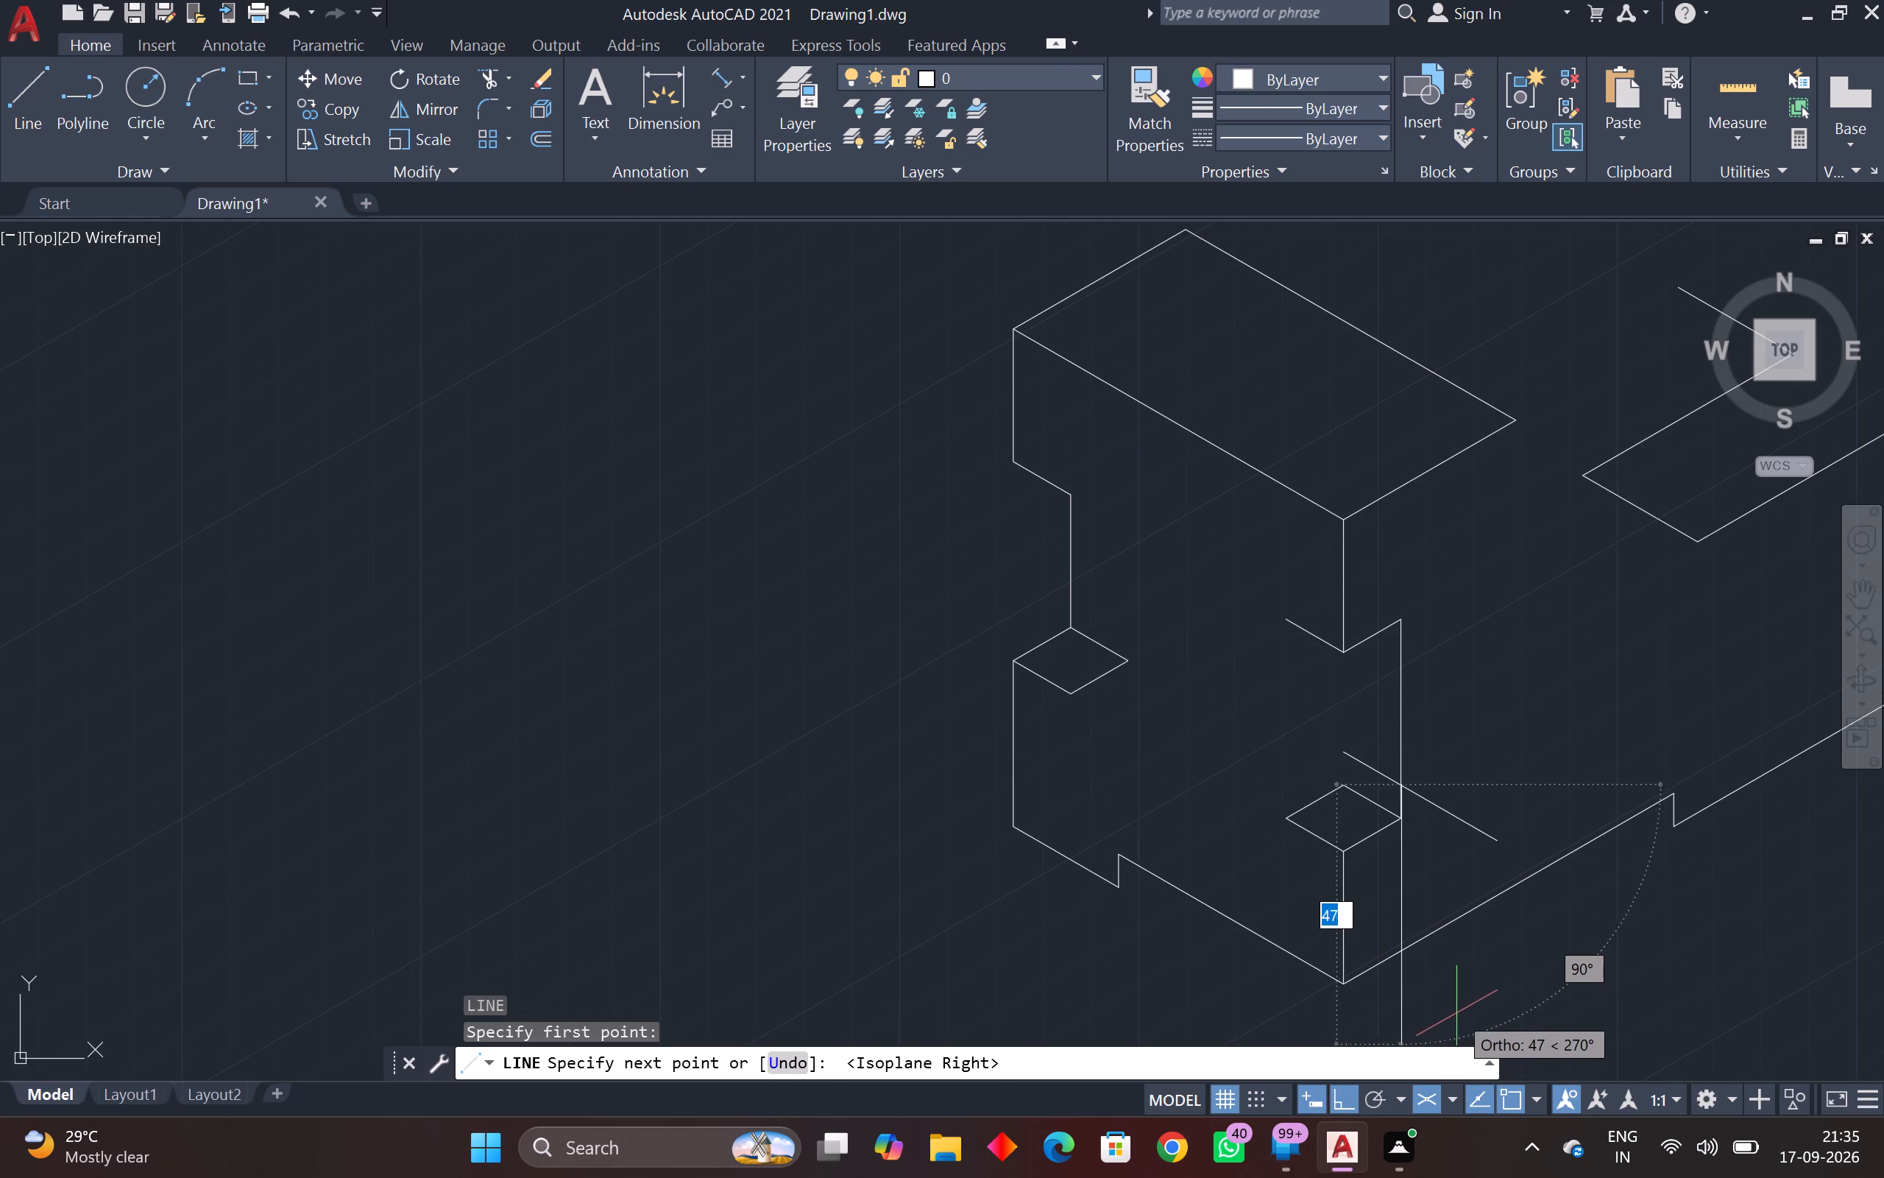
click(1459, 995)
key(Escape)
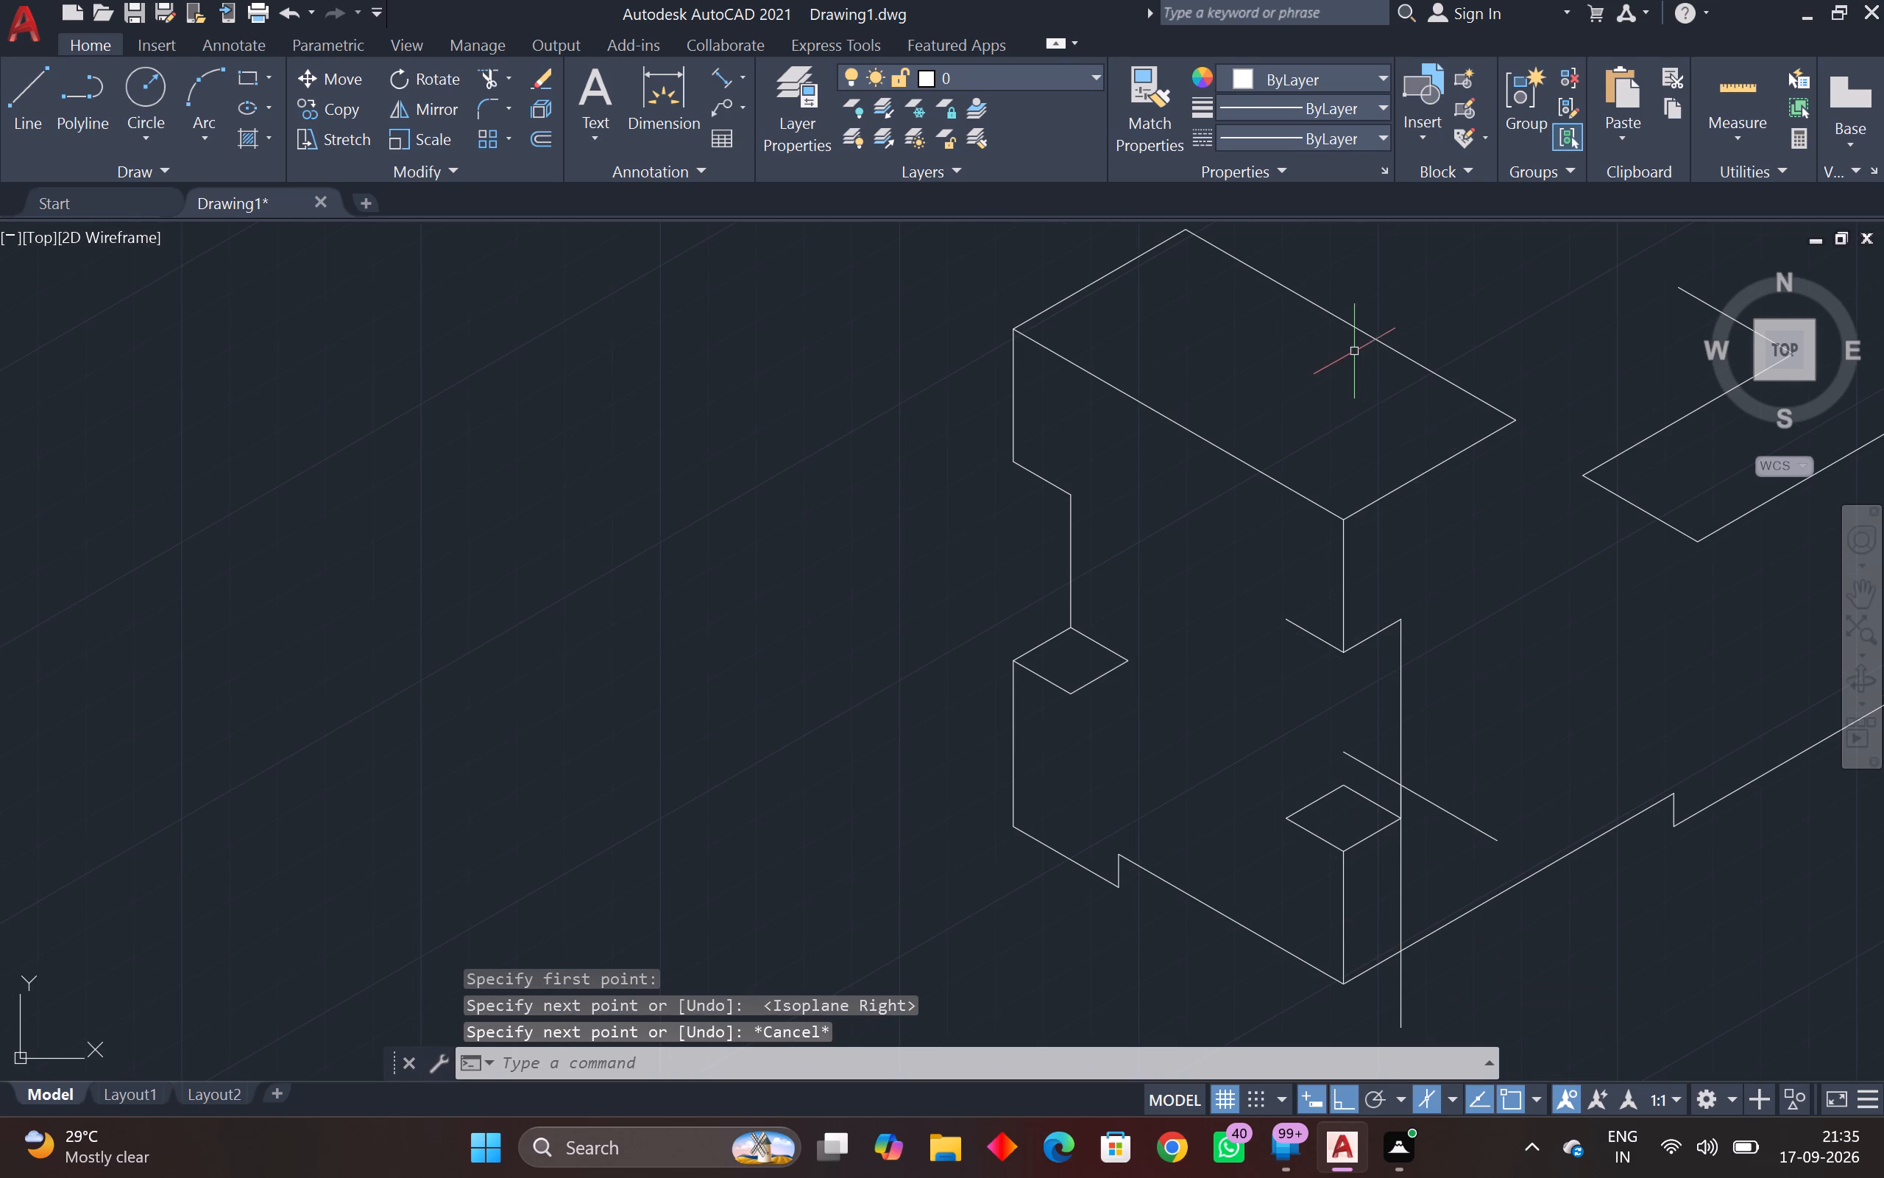
Measure with an aligned dimension from the 330° line's crossing with the long vertical down to the bottom right edge, without placing it.
click(710, 82)
scroll(1510, 852, up, 1)
middle_drag(1504, 848, 1294, 540)
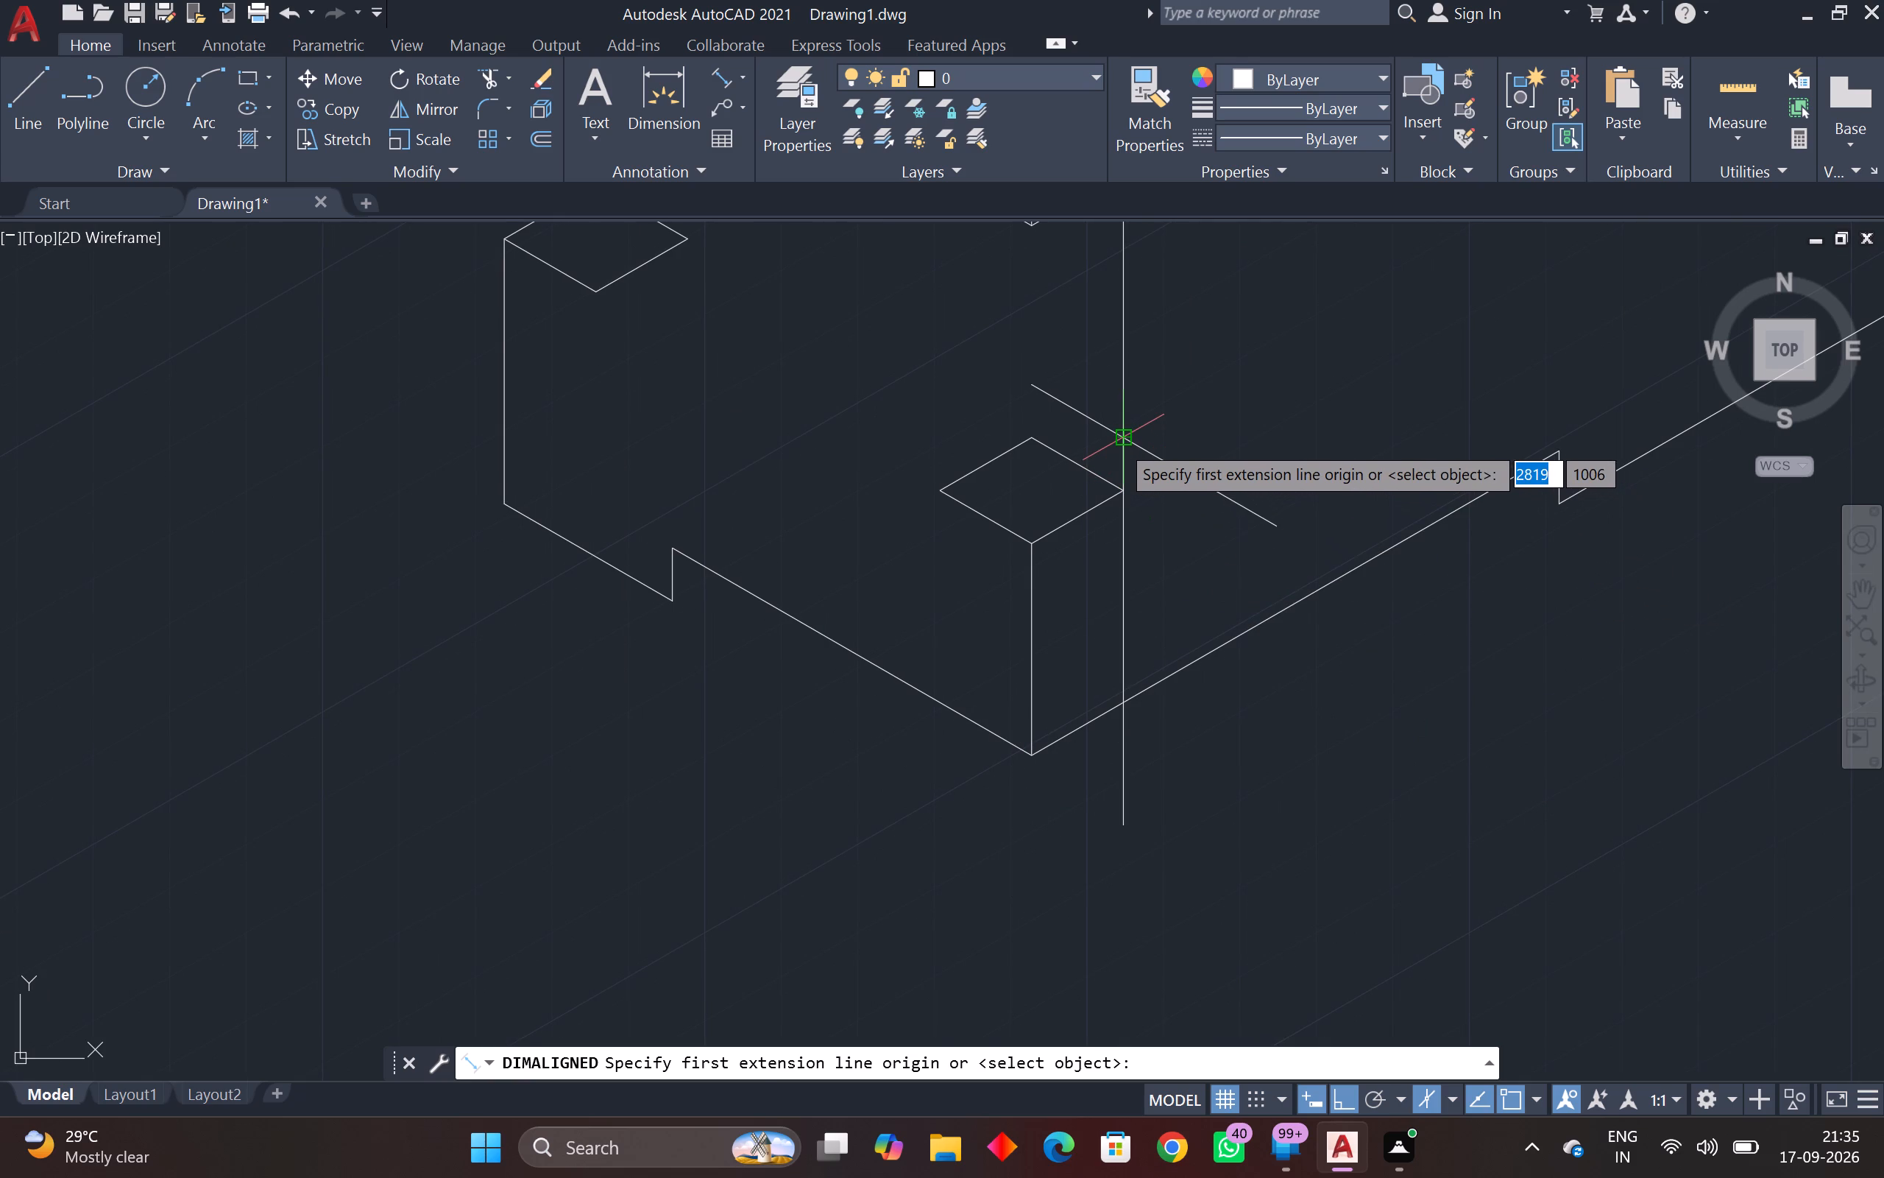
click(1119, 443)
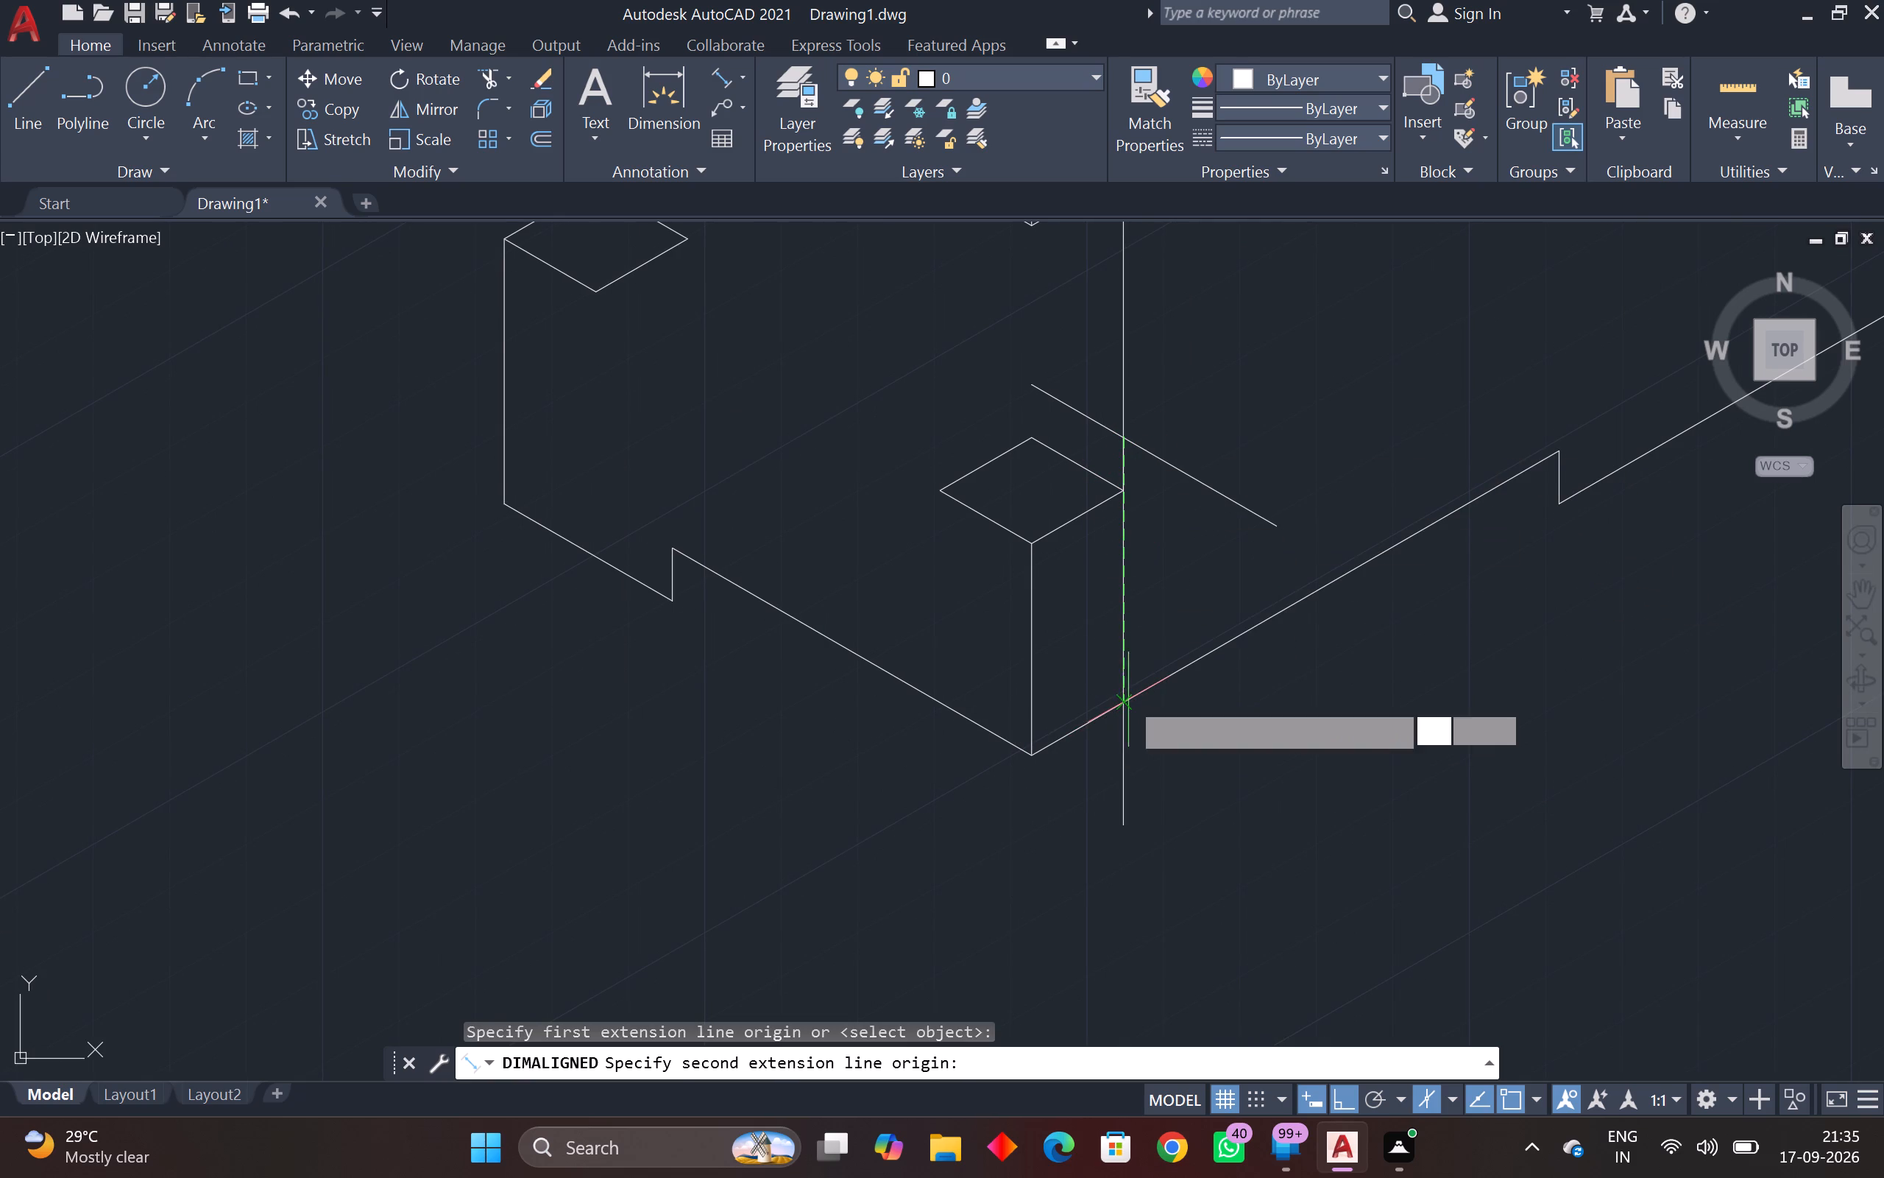
click(1128, 699)
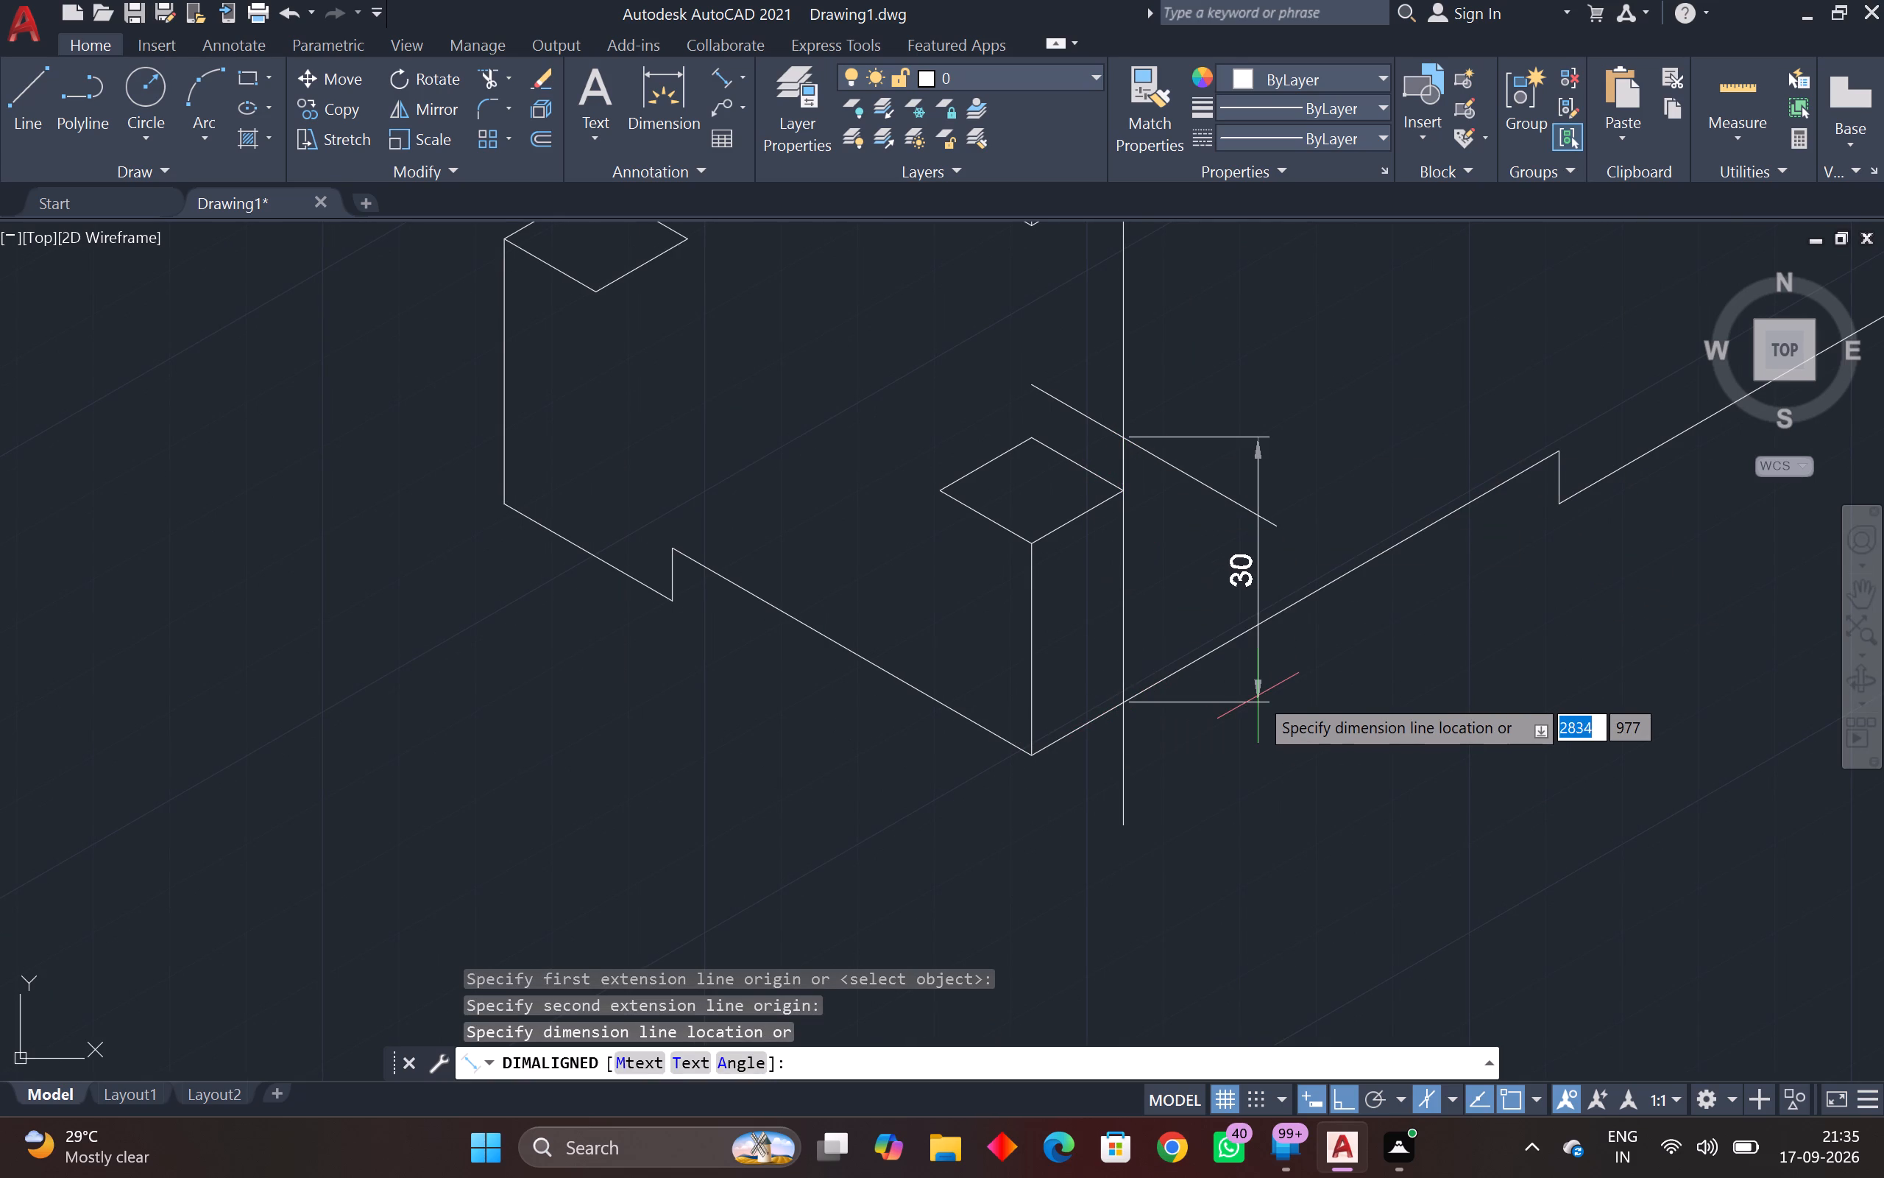
key(ctrl+z)
key(ctrl+z)
key(ctrl+z)
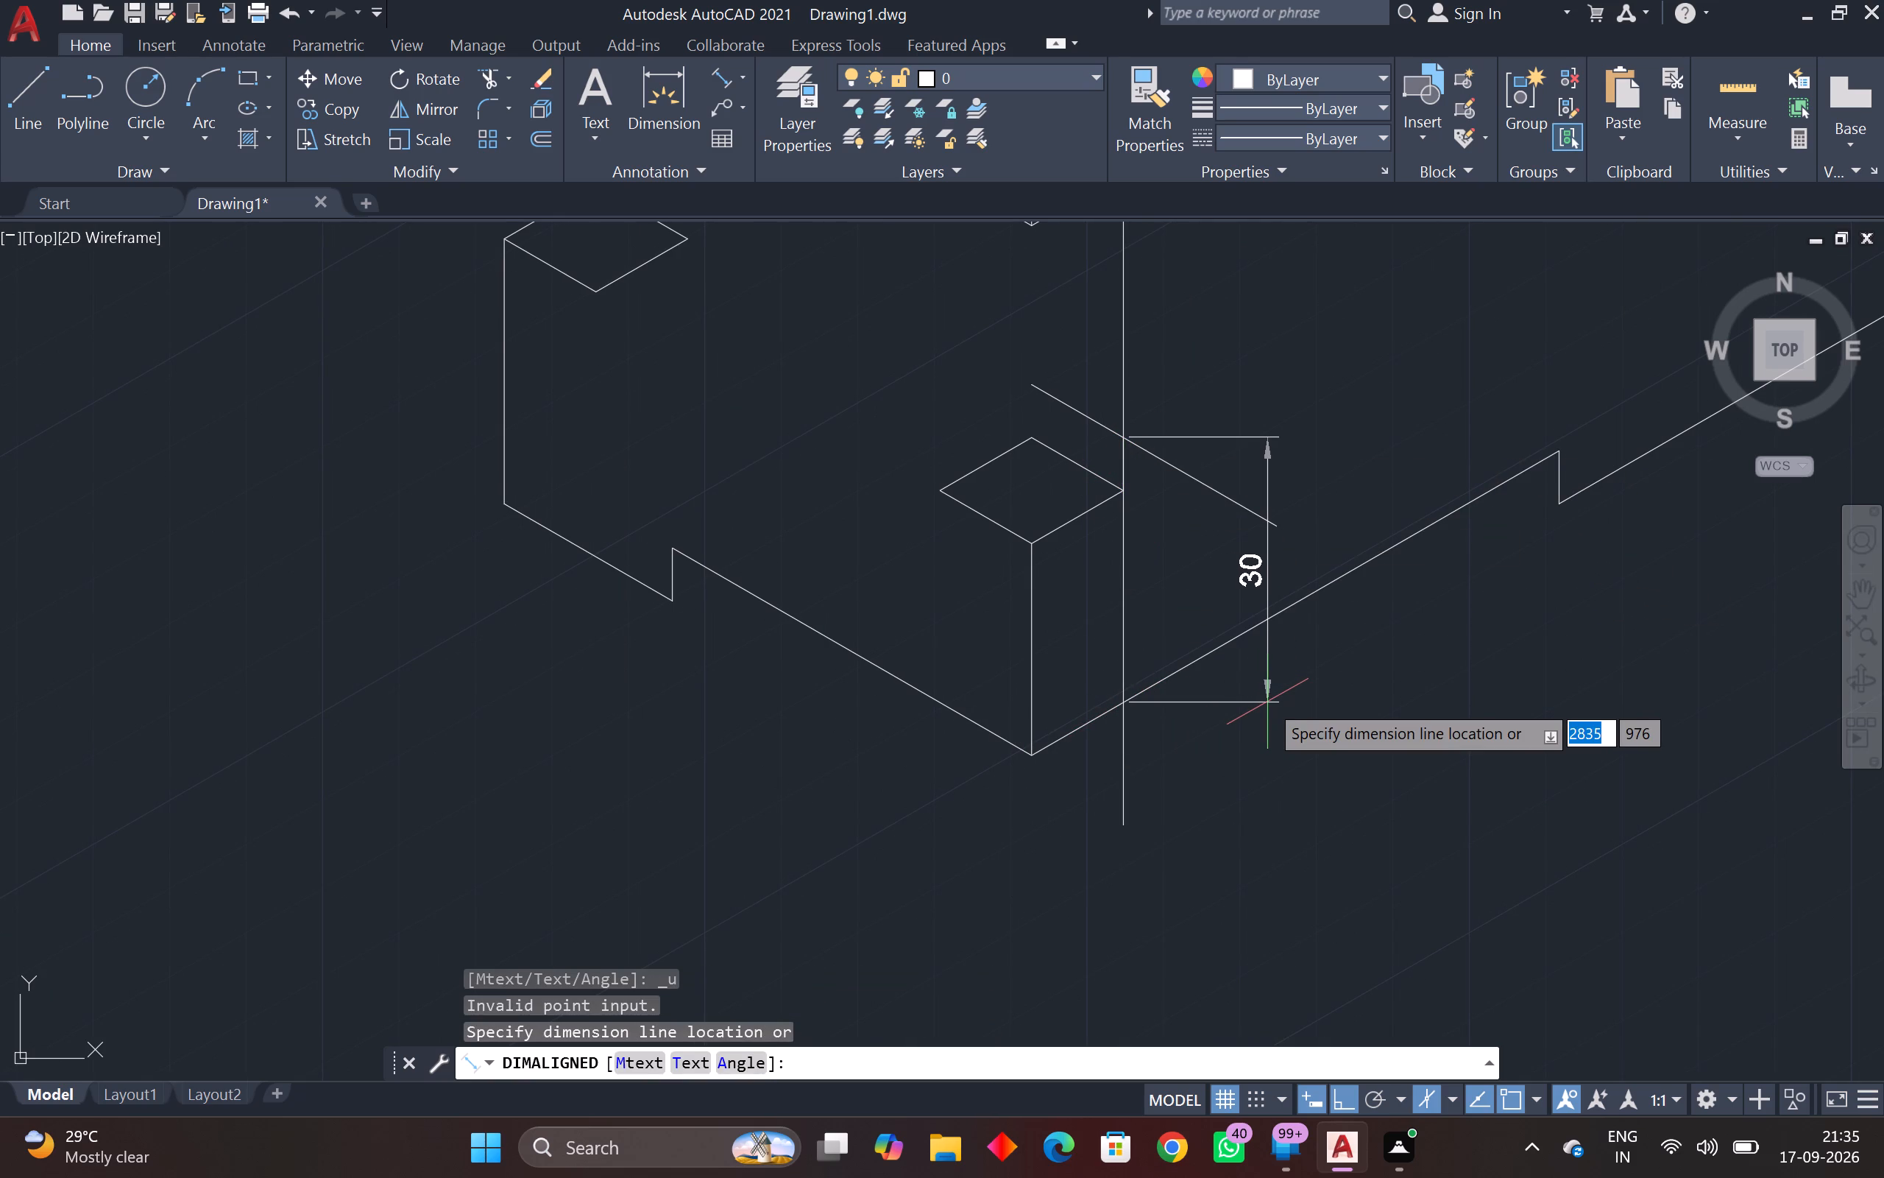
key(Escape)
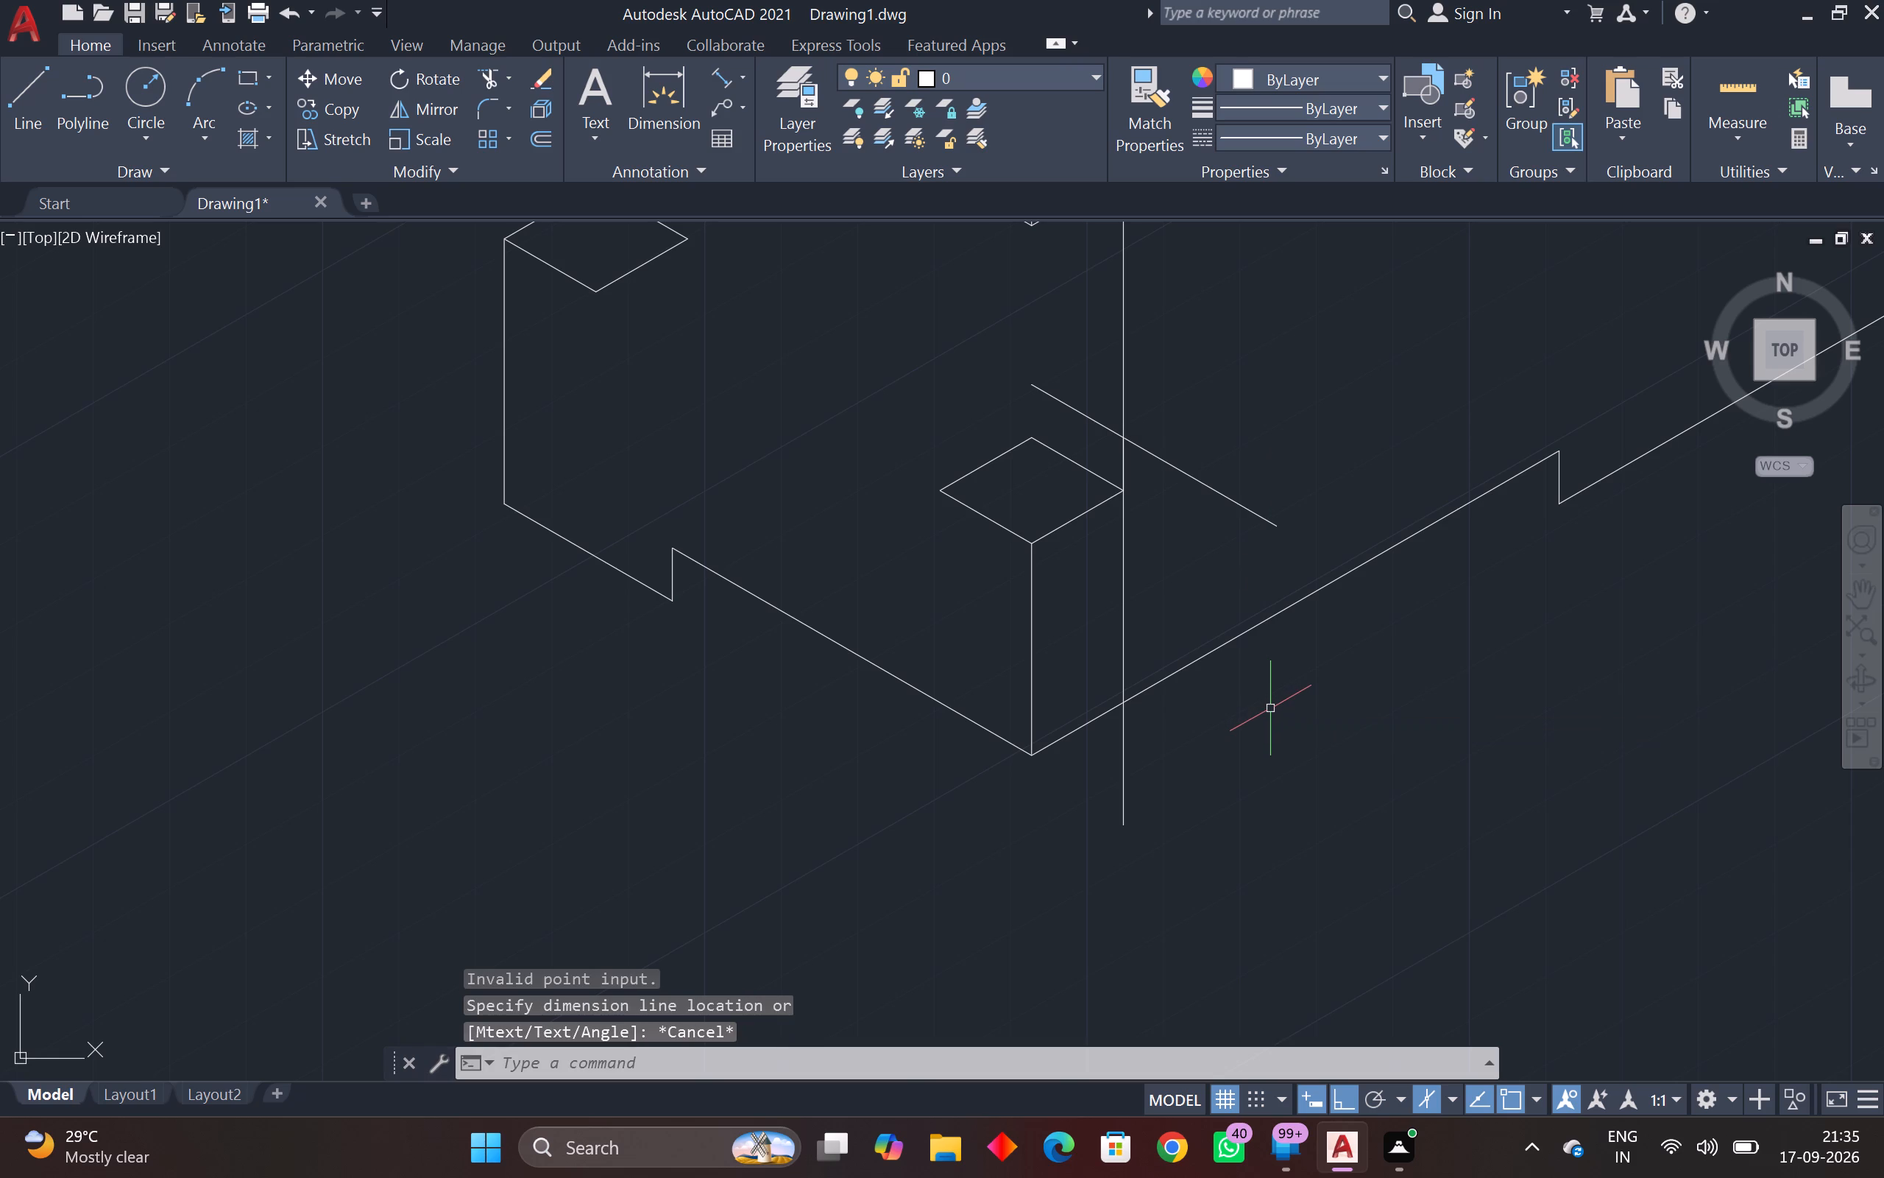
Undo the vertical line extended past the bottom right edge and the 330° line it started from.
key(ctrl+z)
key(ctrl+z)
key(ctrl+z)
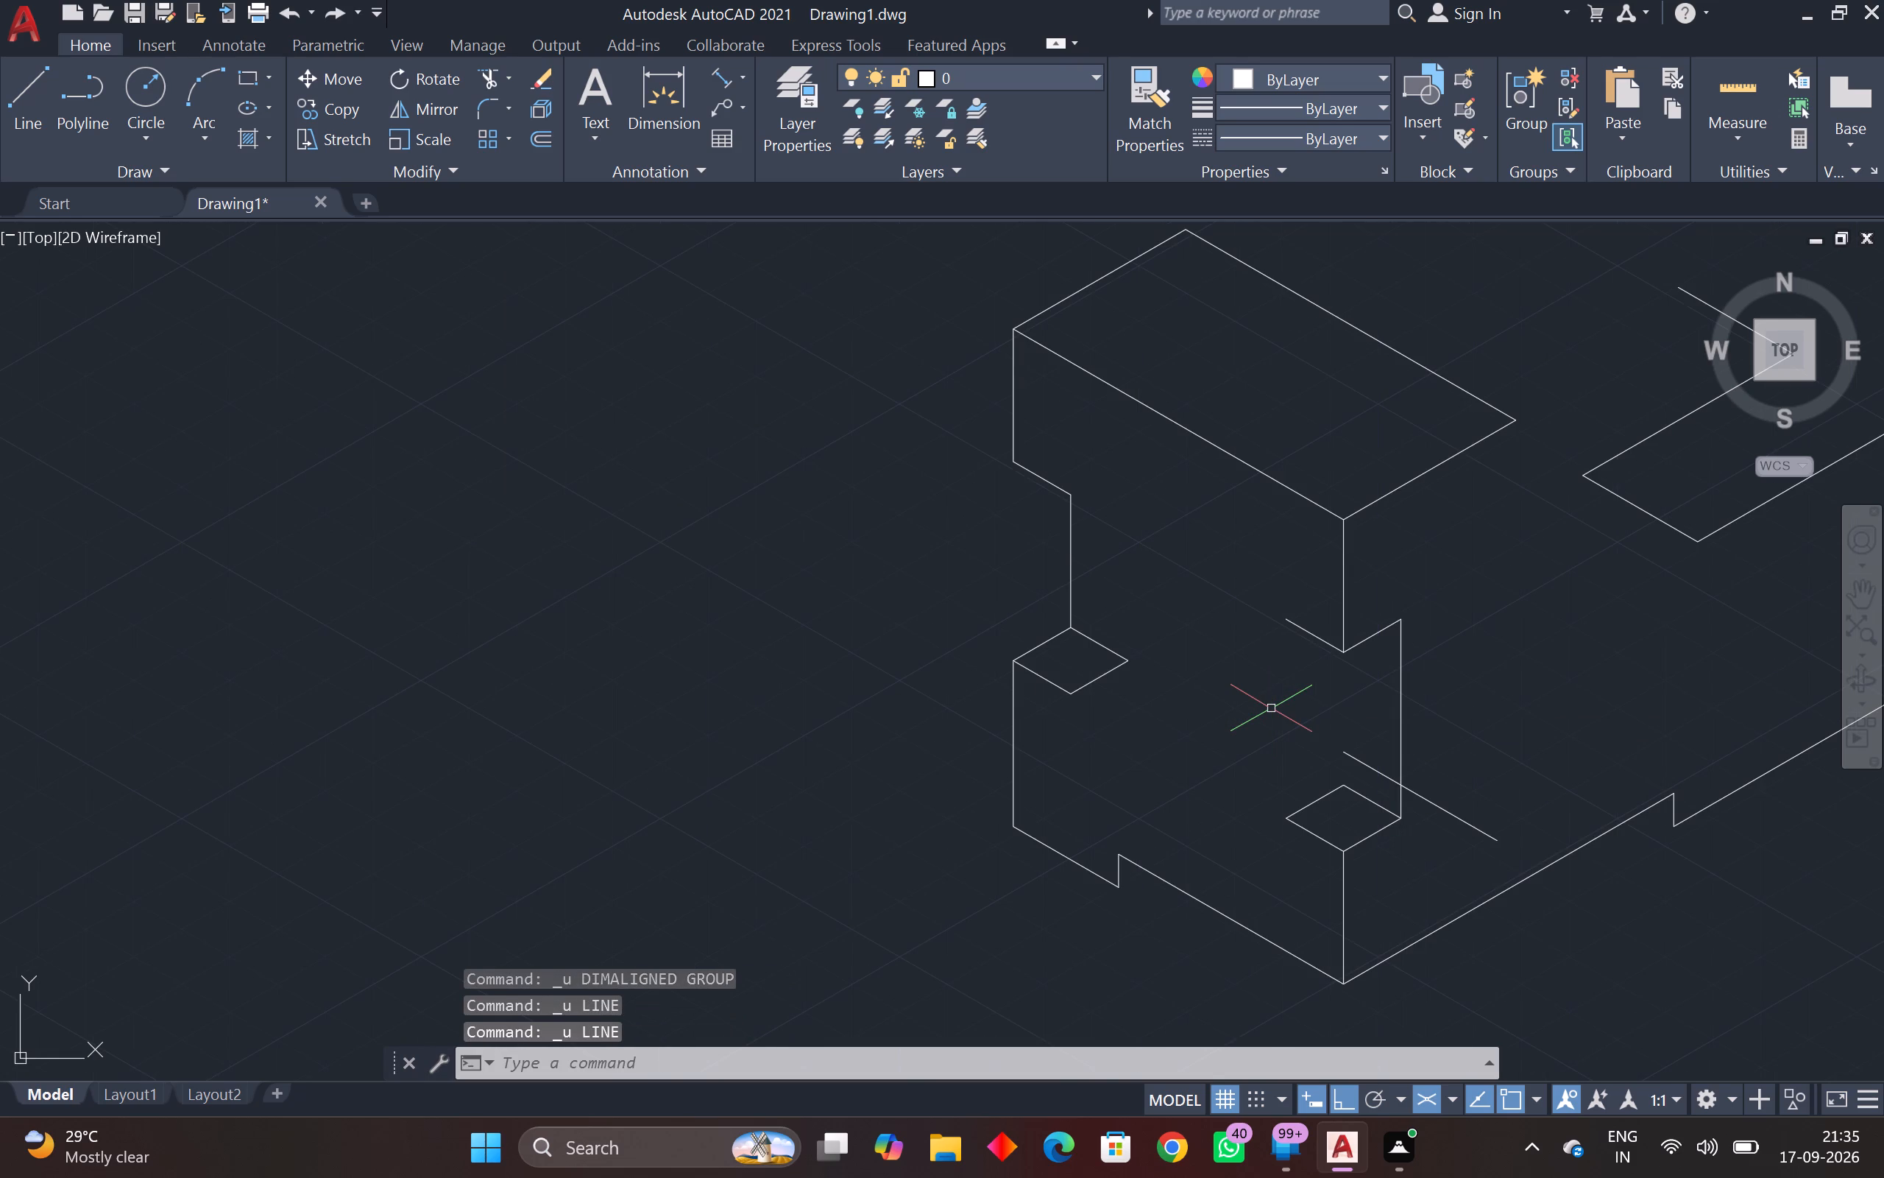
key(ctrl+z)
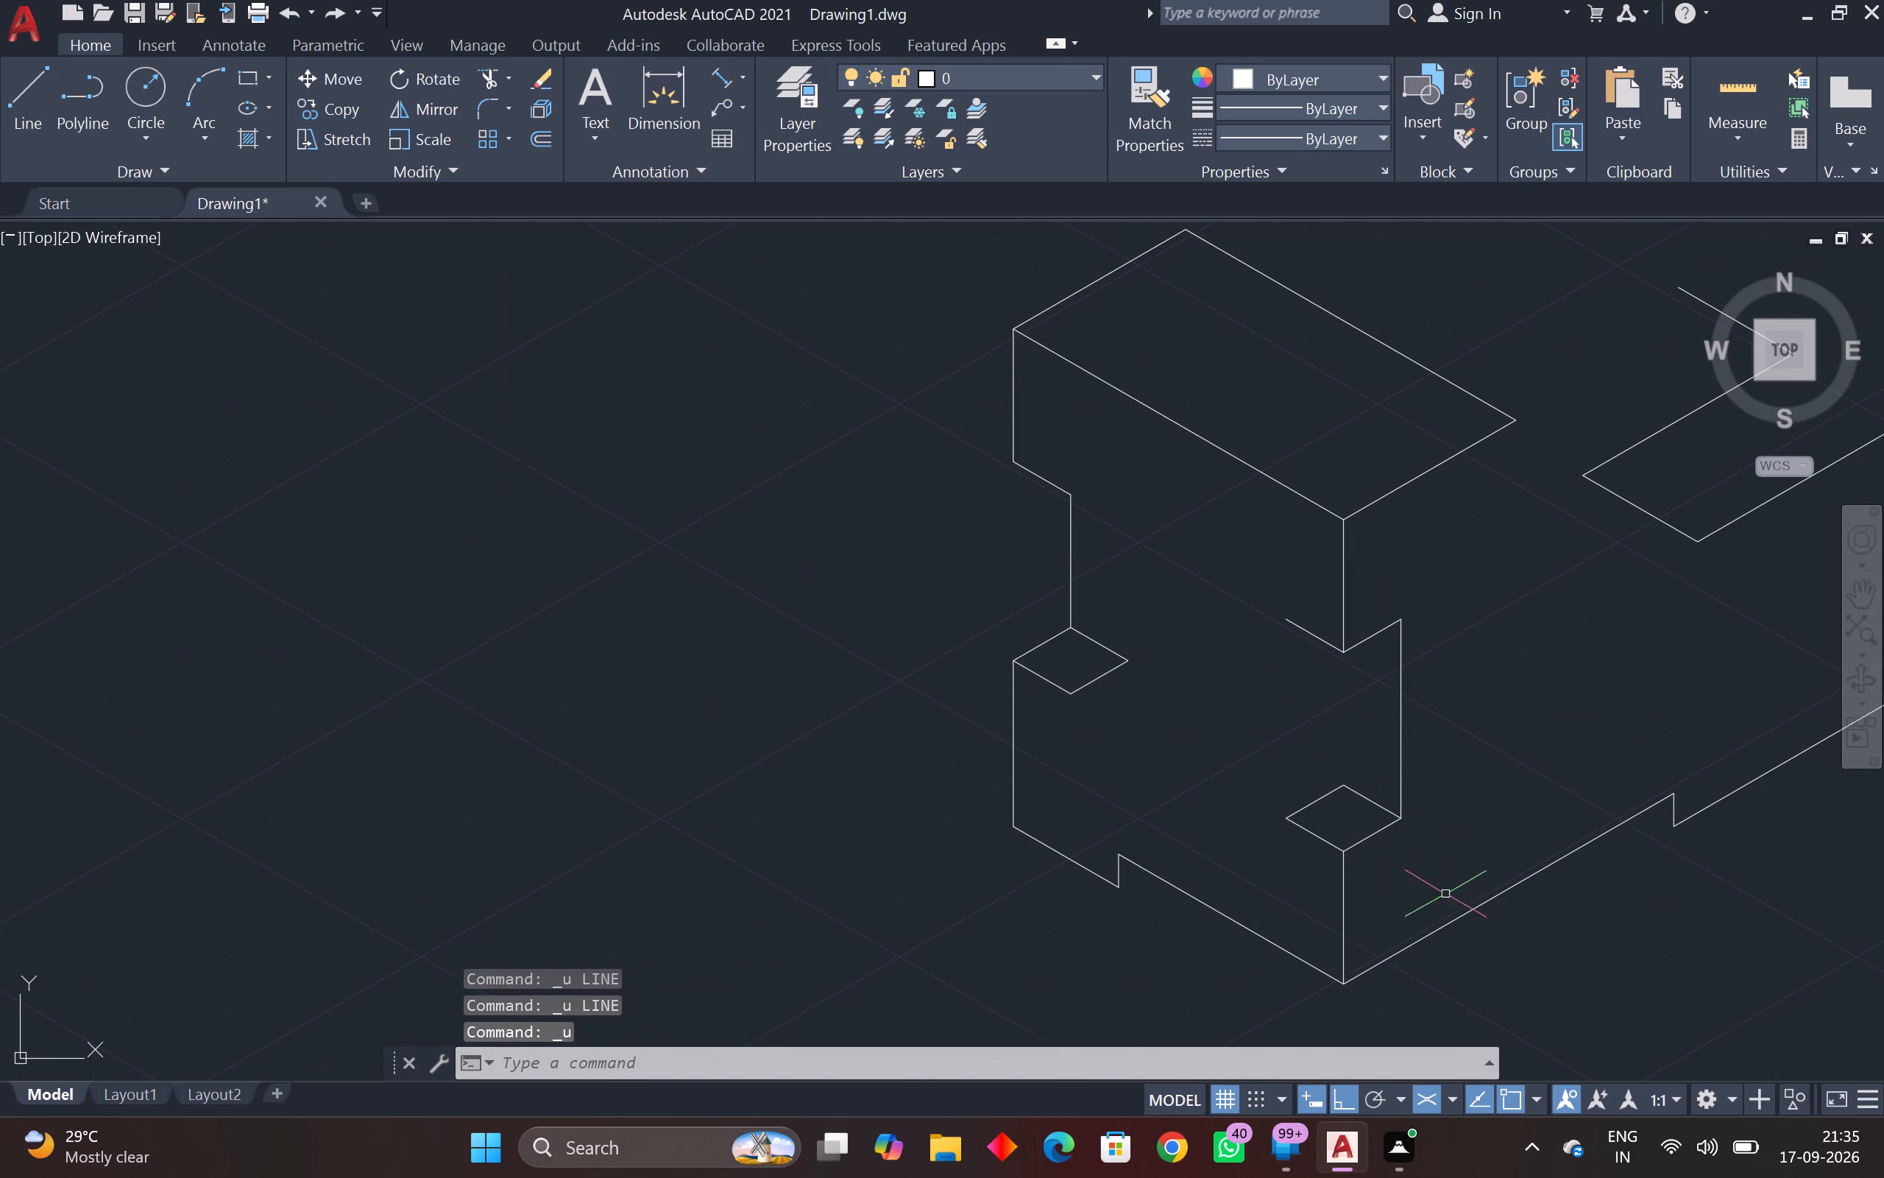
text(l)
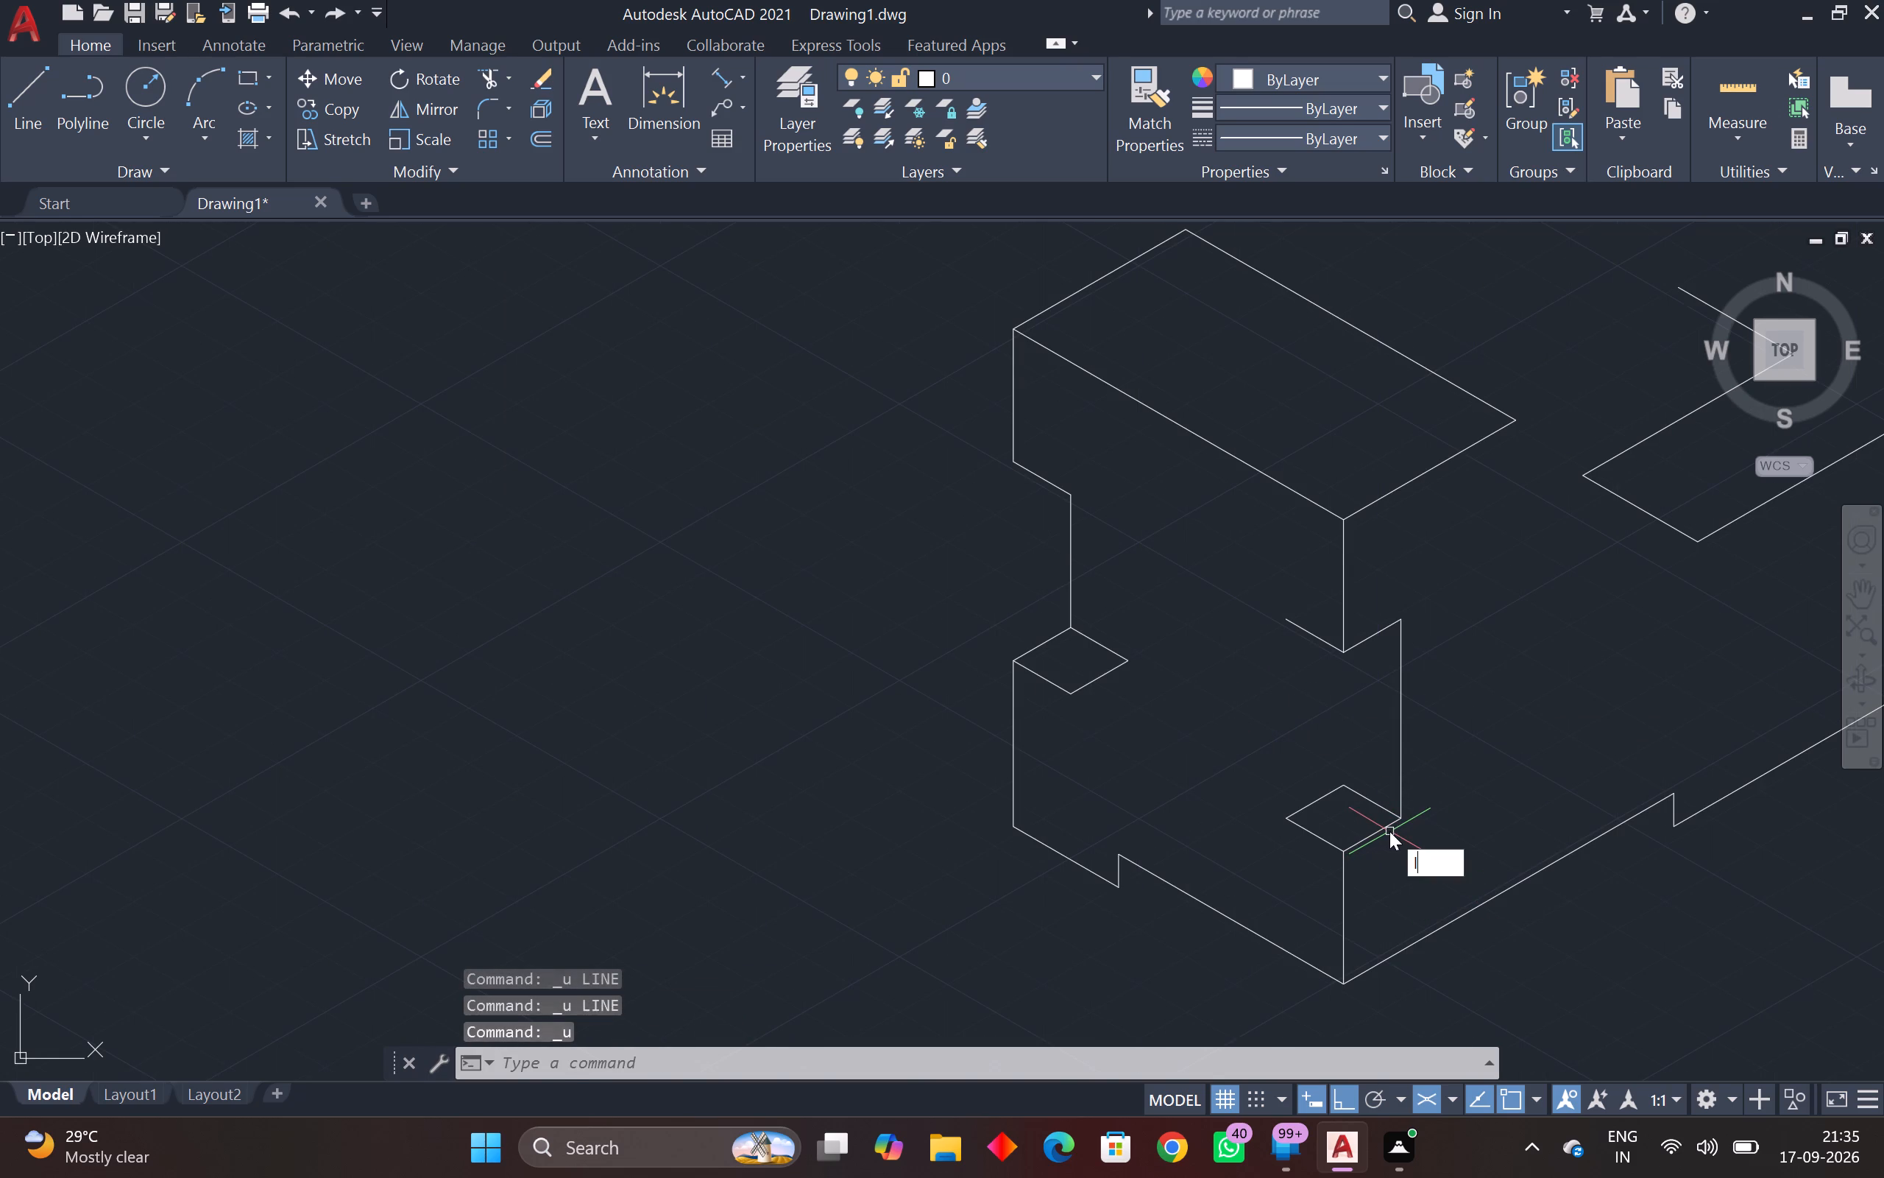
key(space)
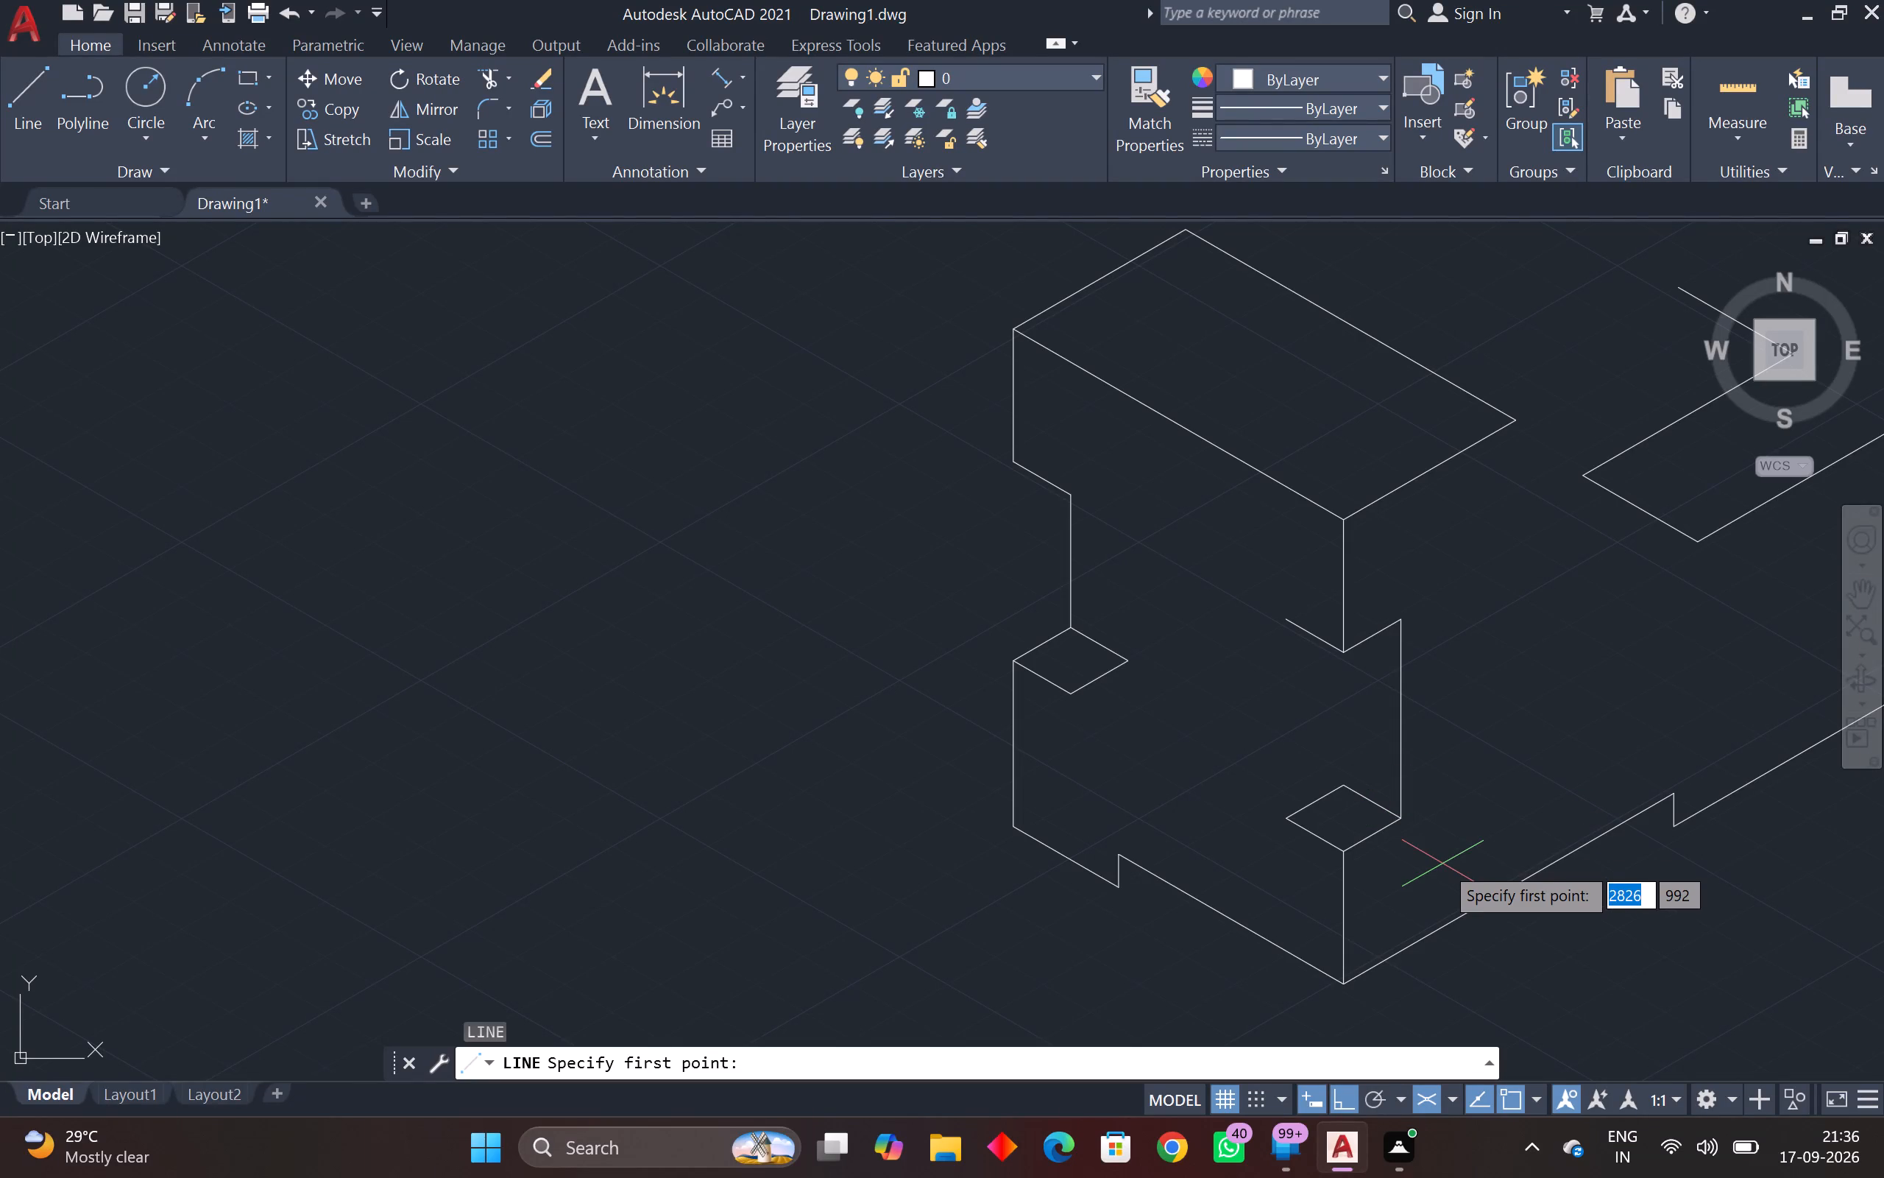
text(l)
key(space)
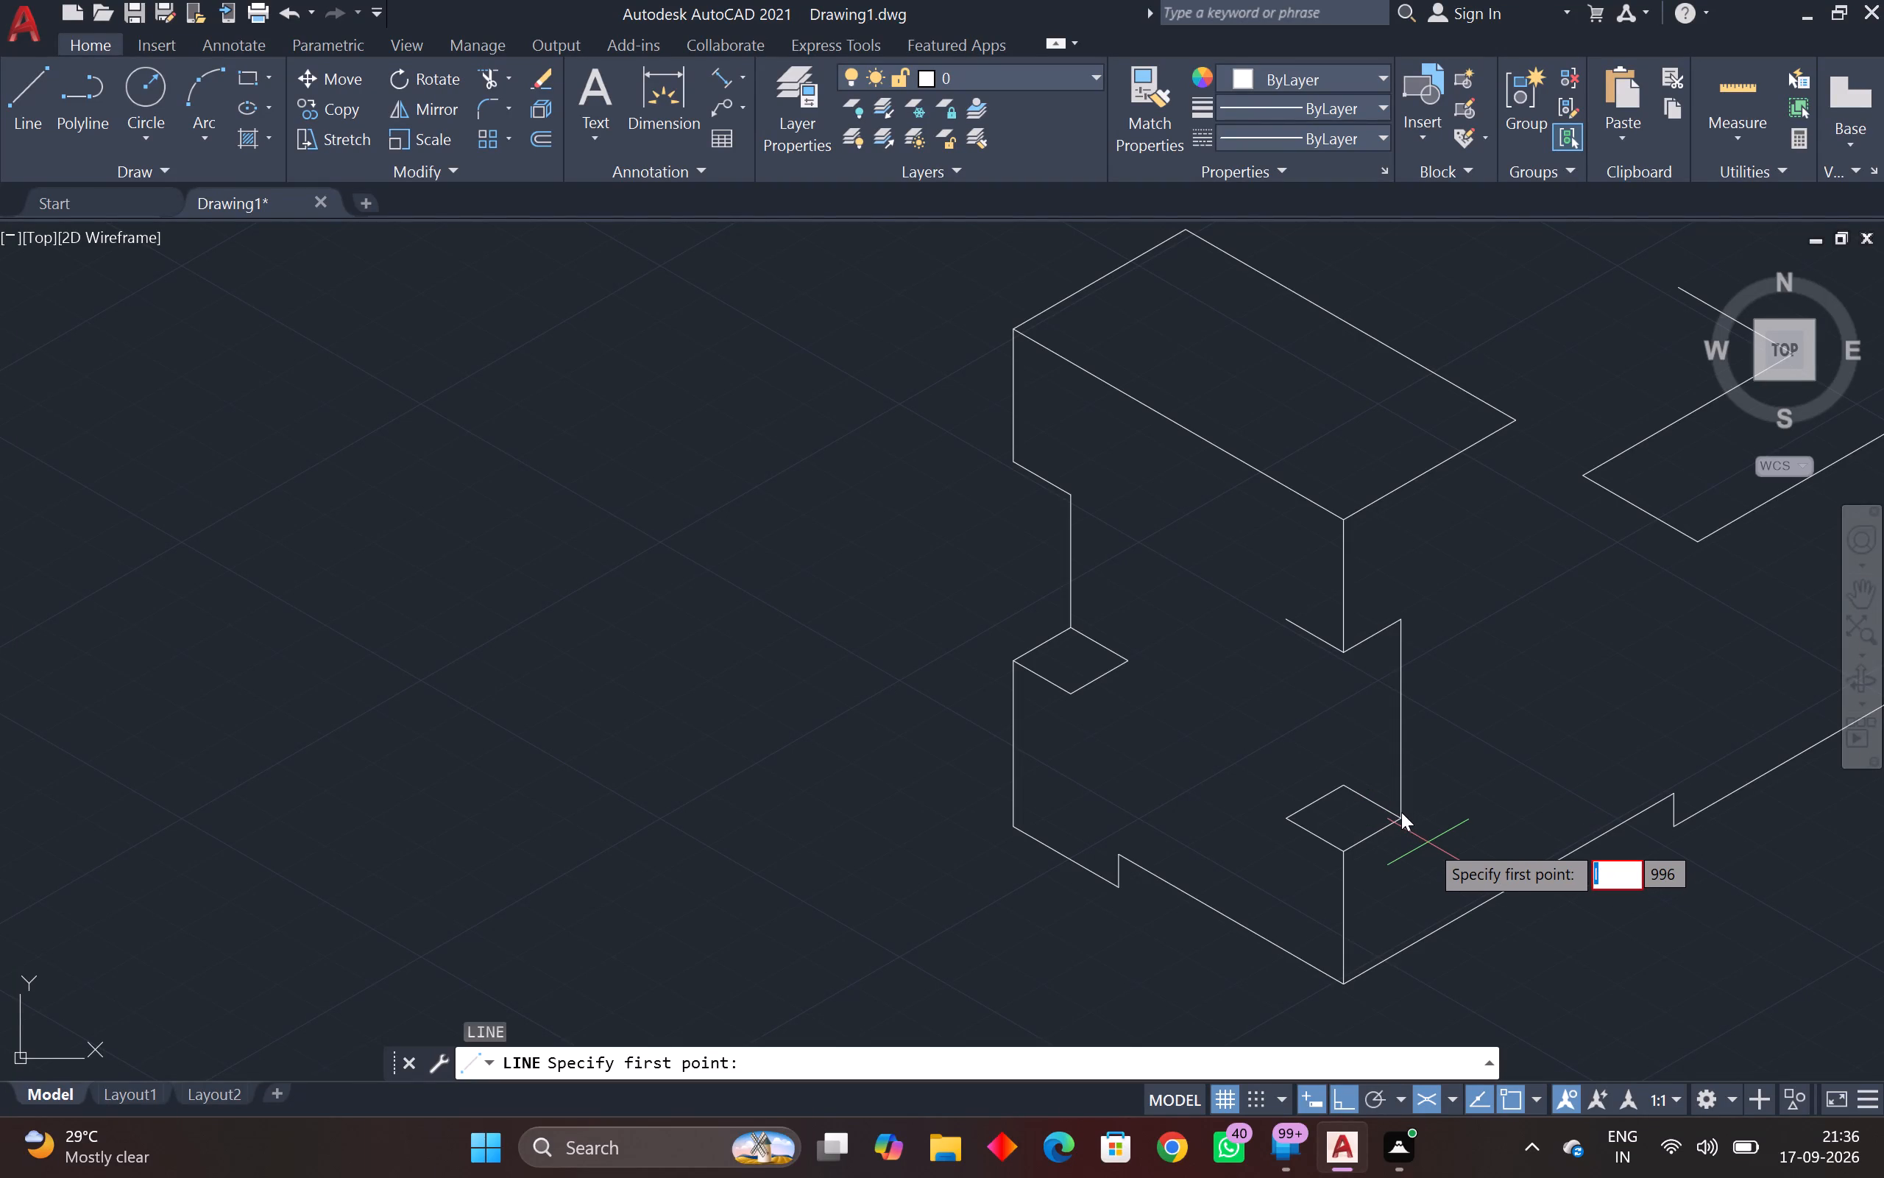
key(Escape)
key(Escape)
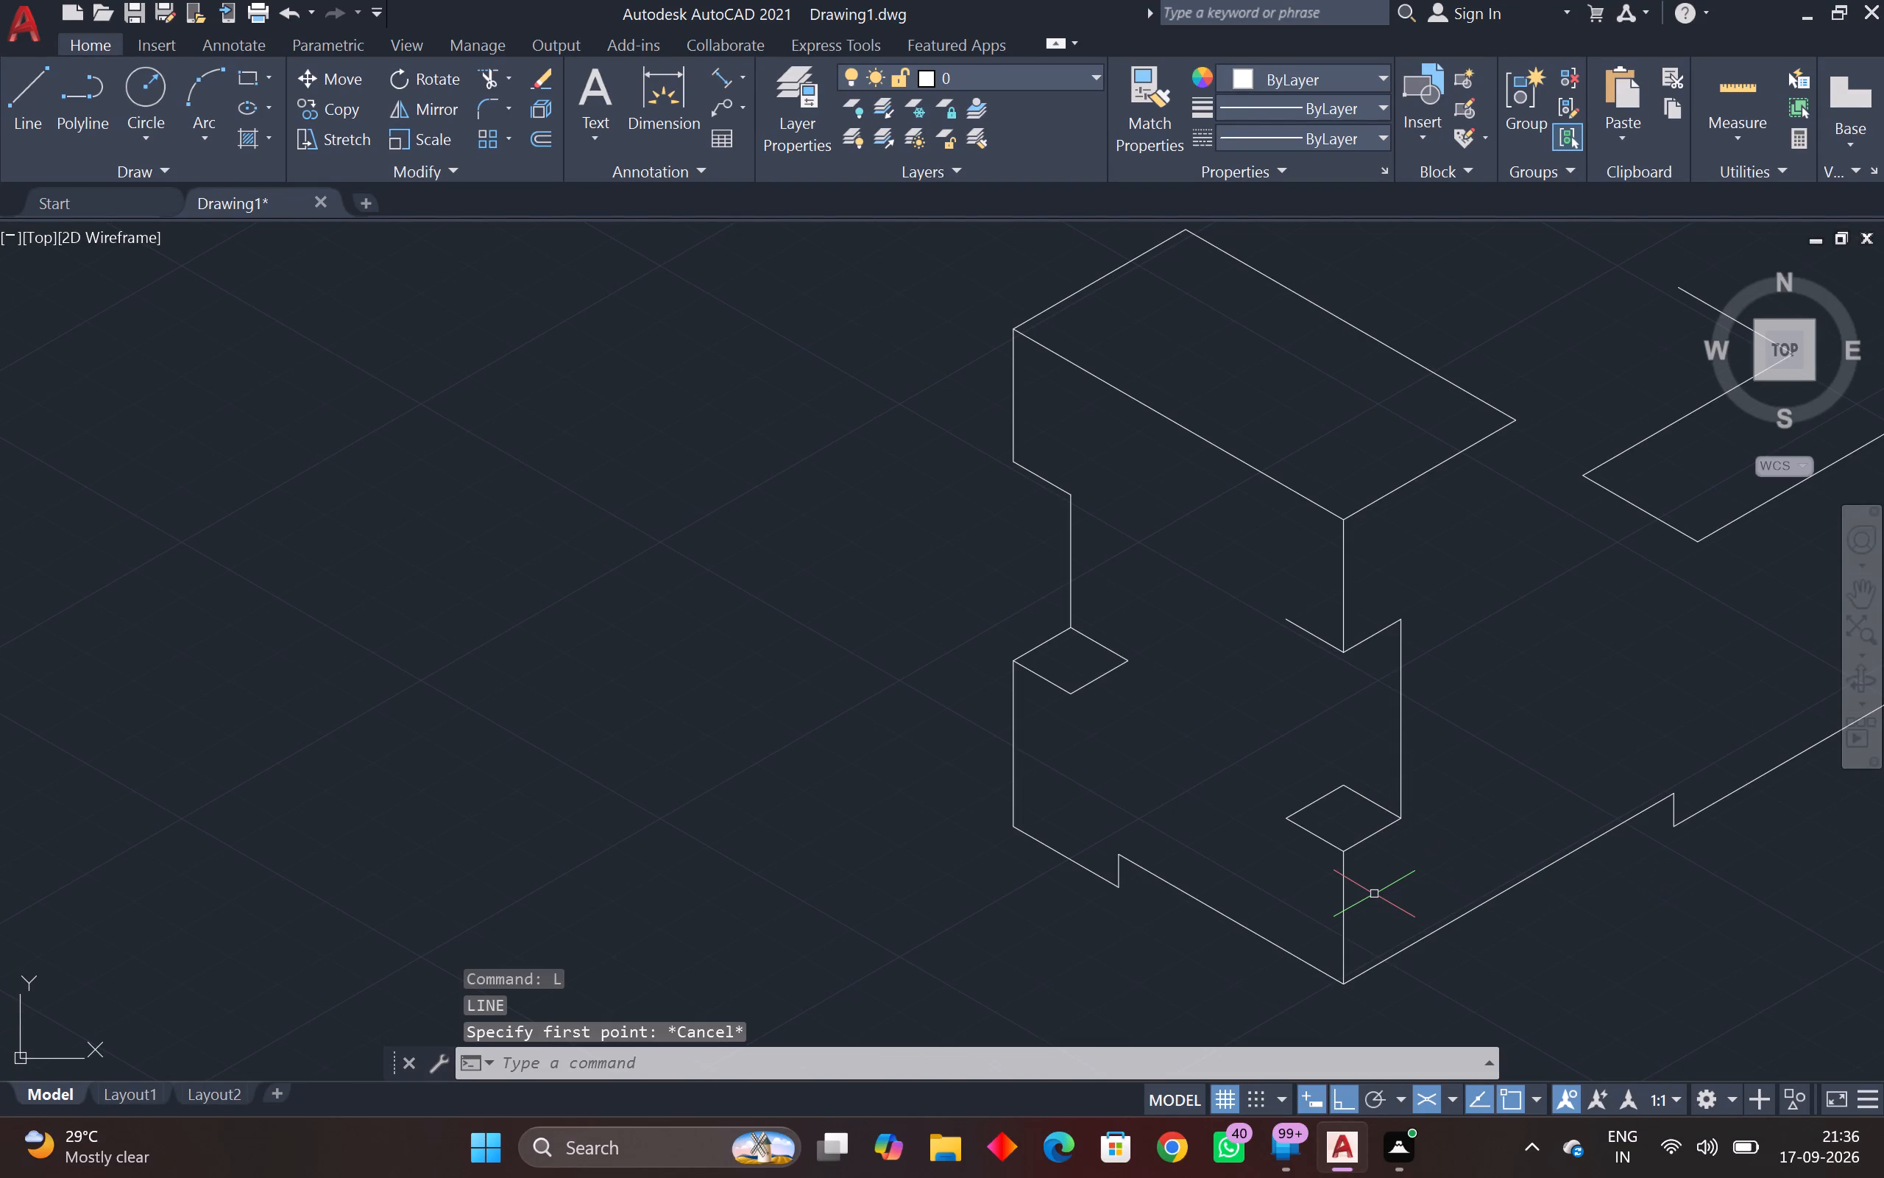
From the front rhombus's right corner, draw a line 18 straight up, continuing about 46 at 150° to directly below the upper front-left edge's midpoint.
text(l)
key(space)
click(1400, 816)
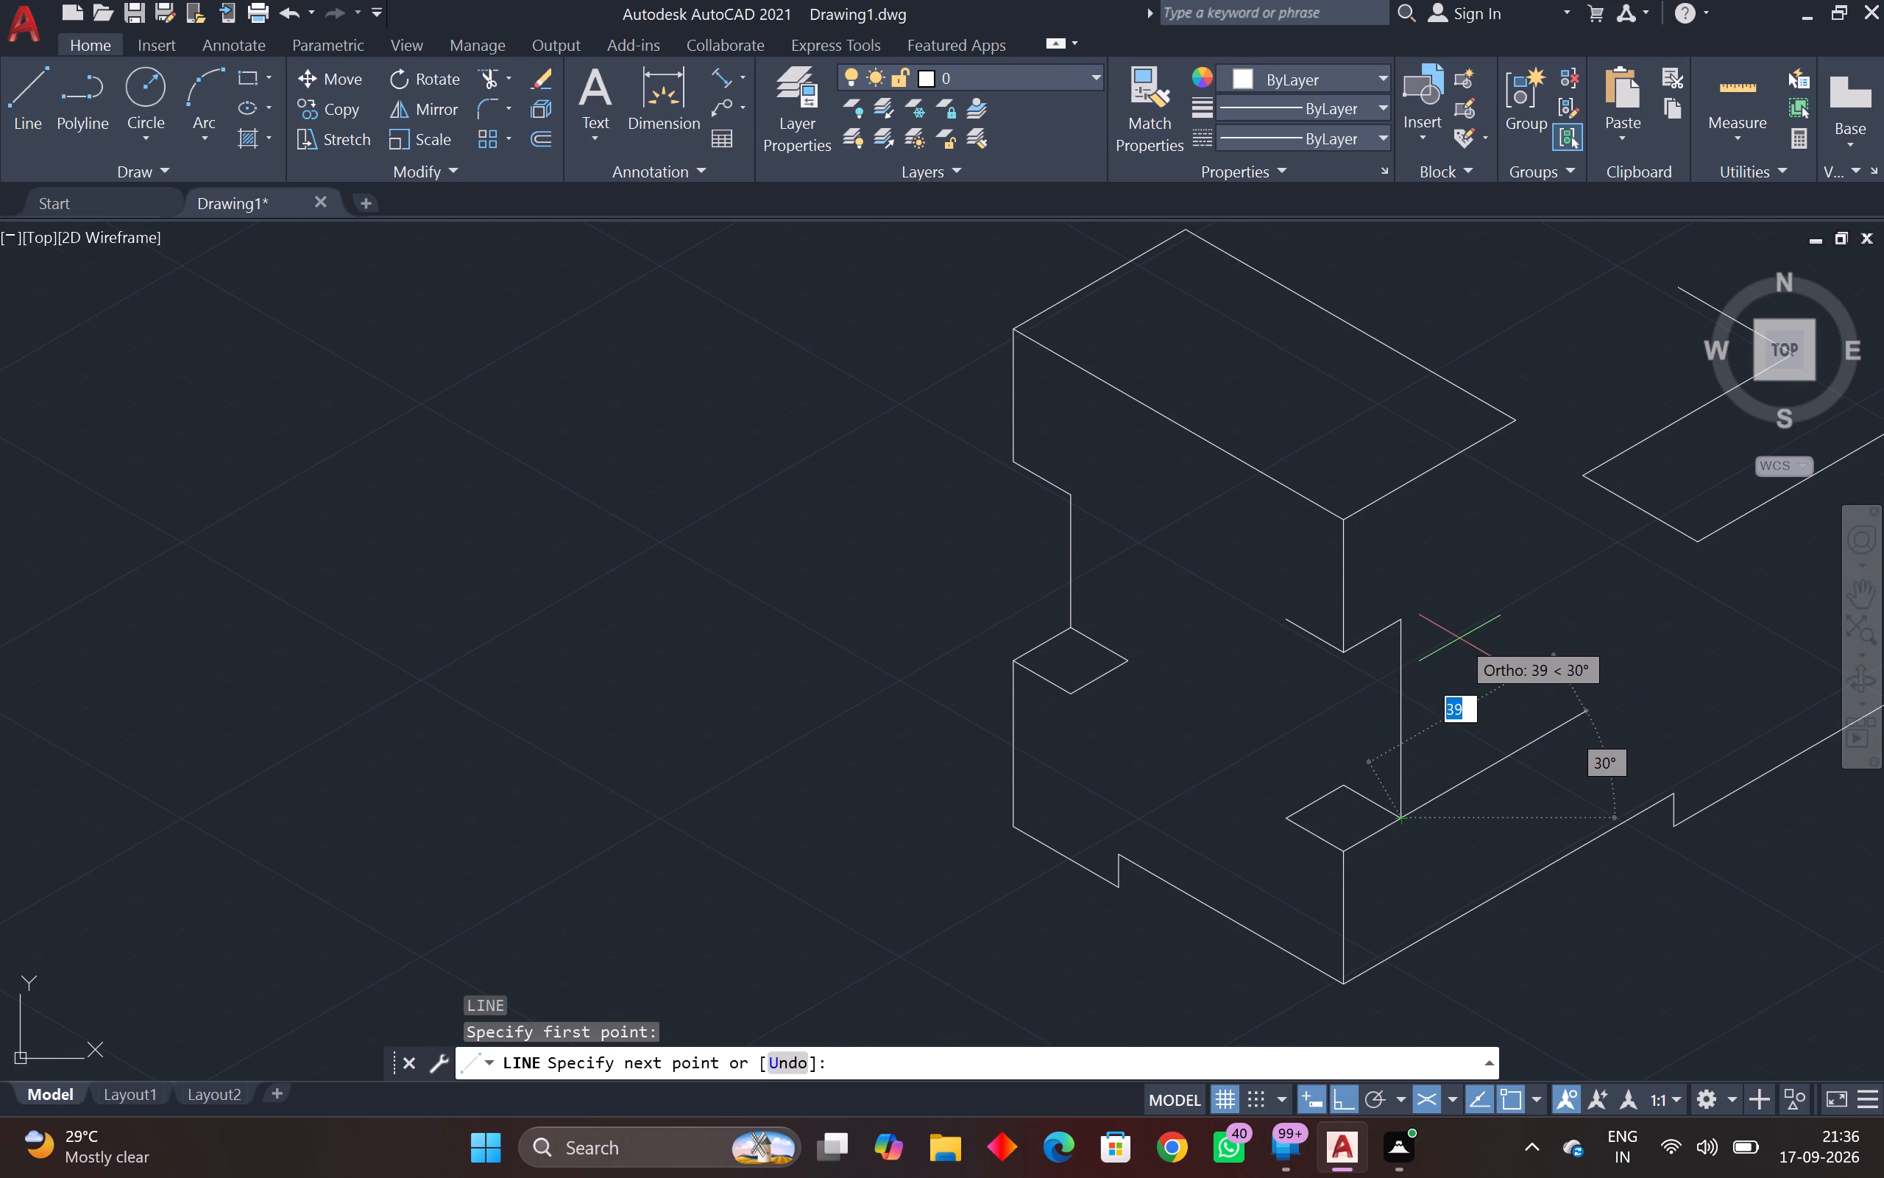
key(F5)
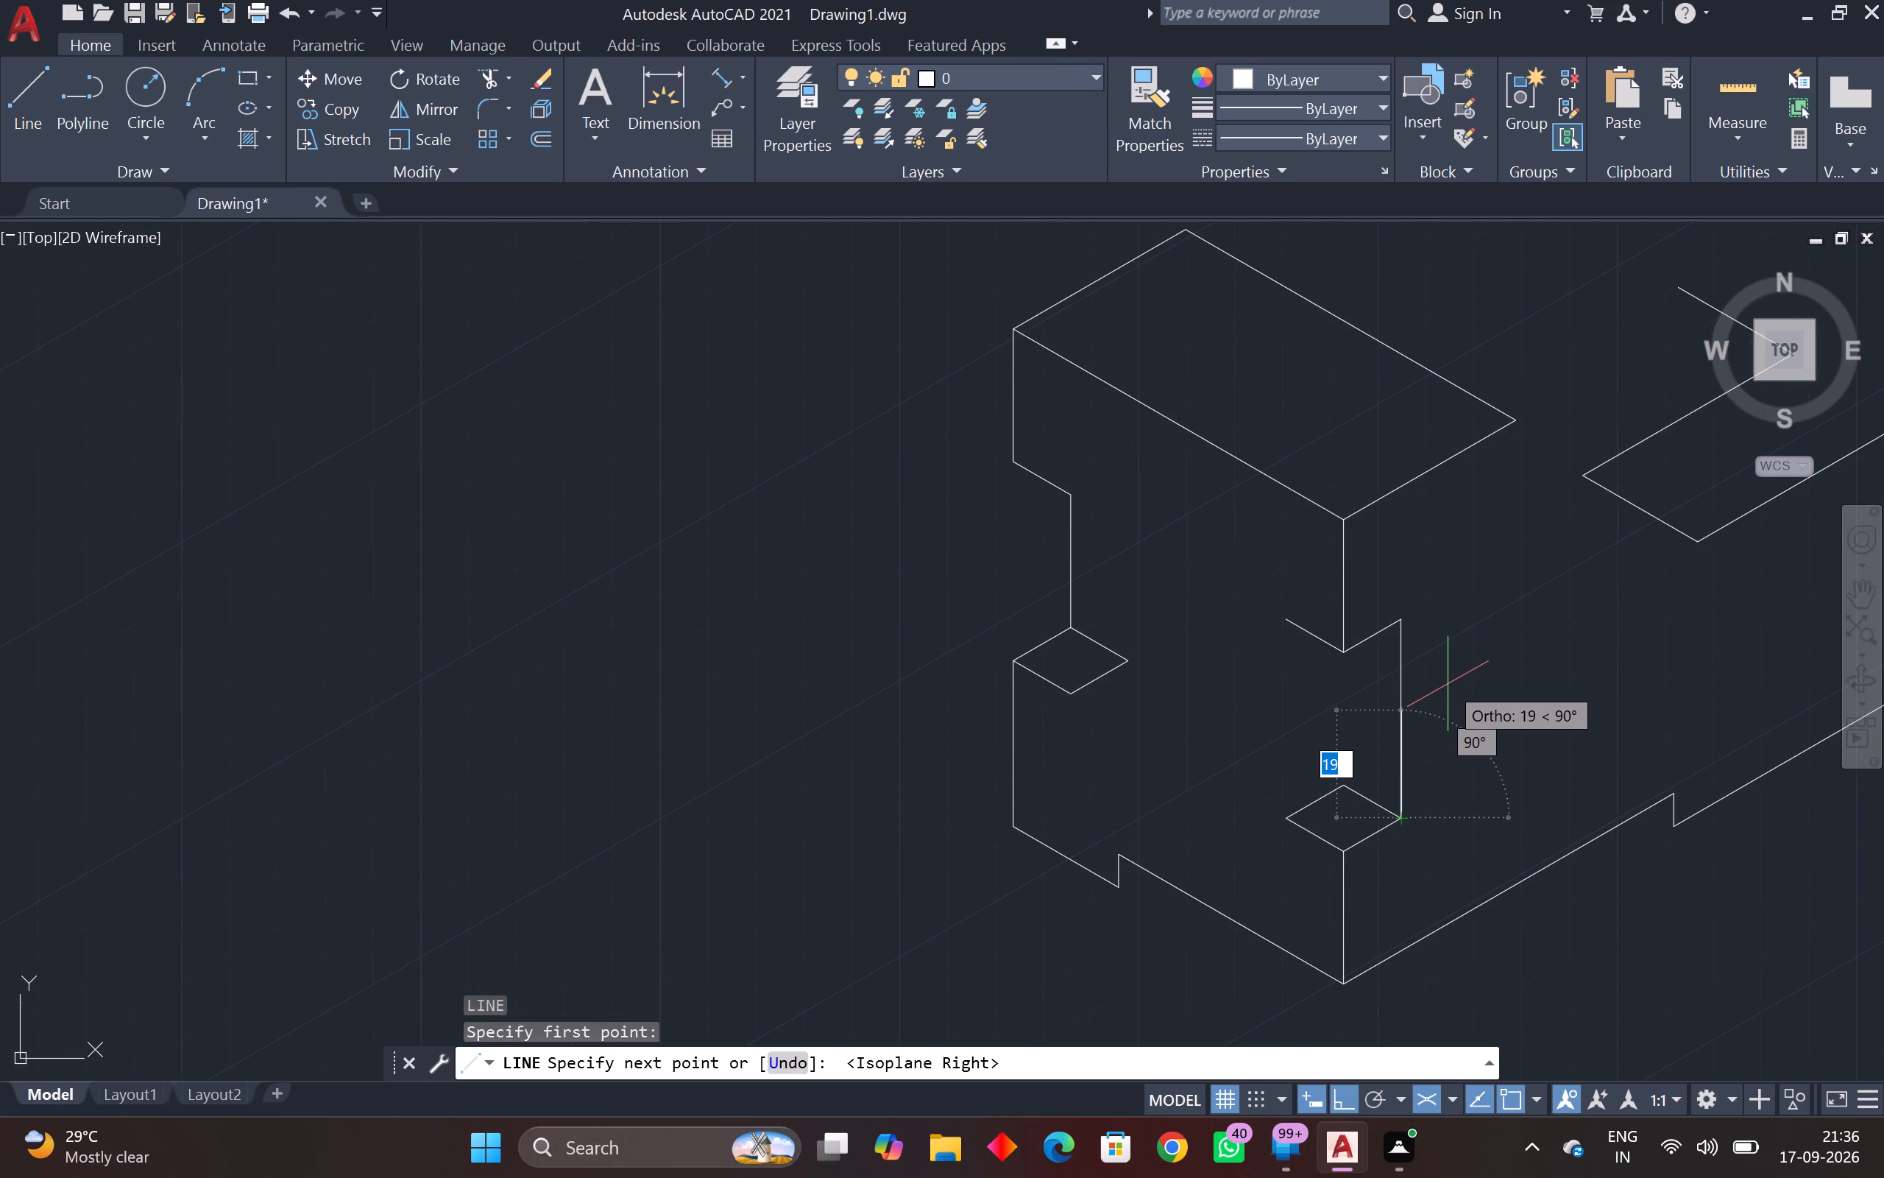
text(18)
key(Return)
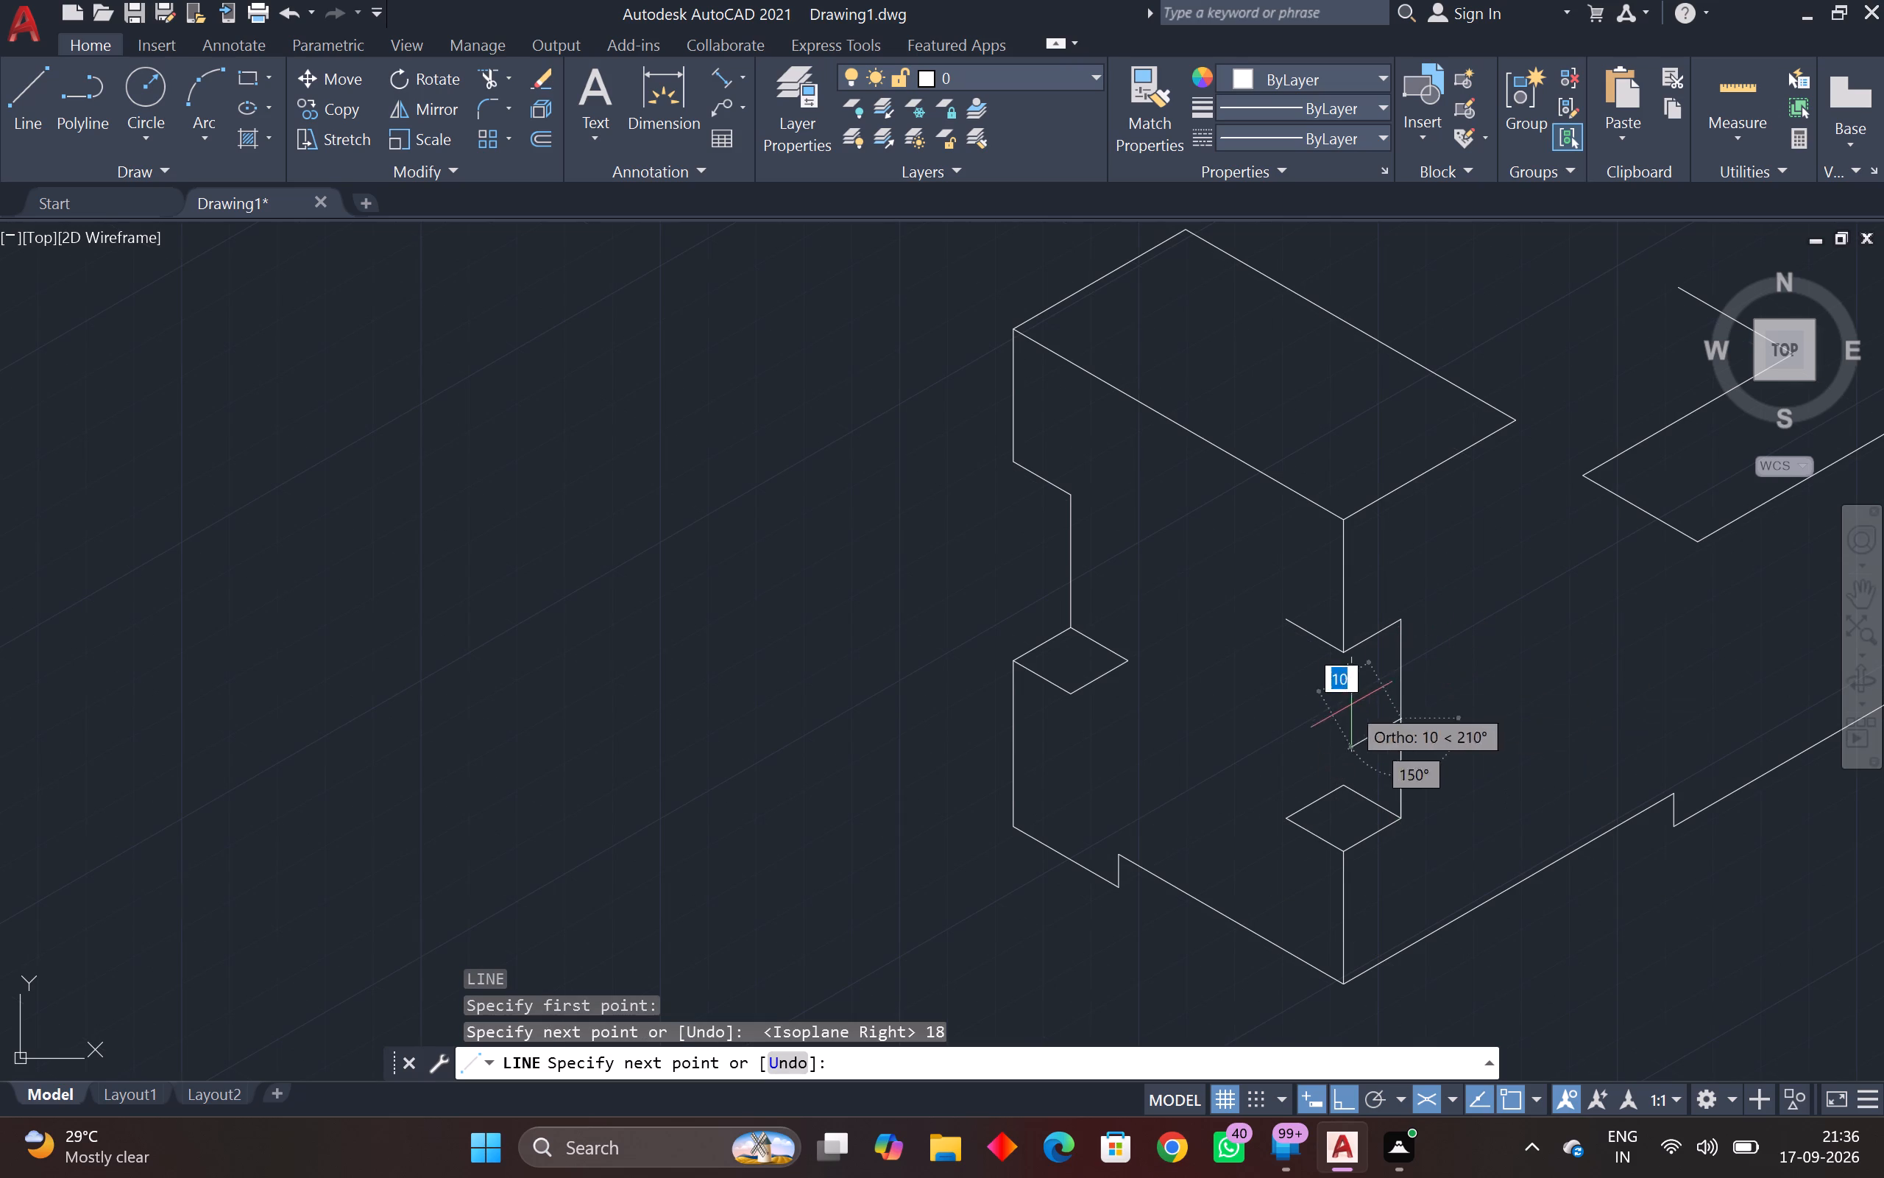
key(F5)
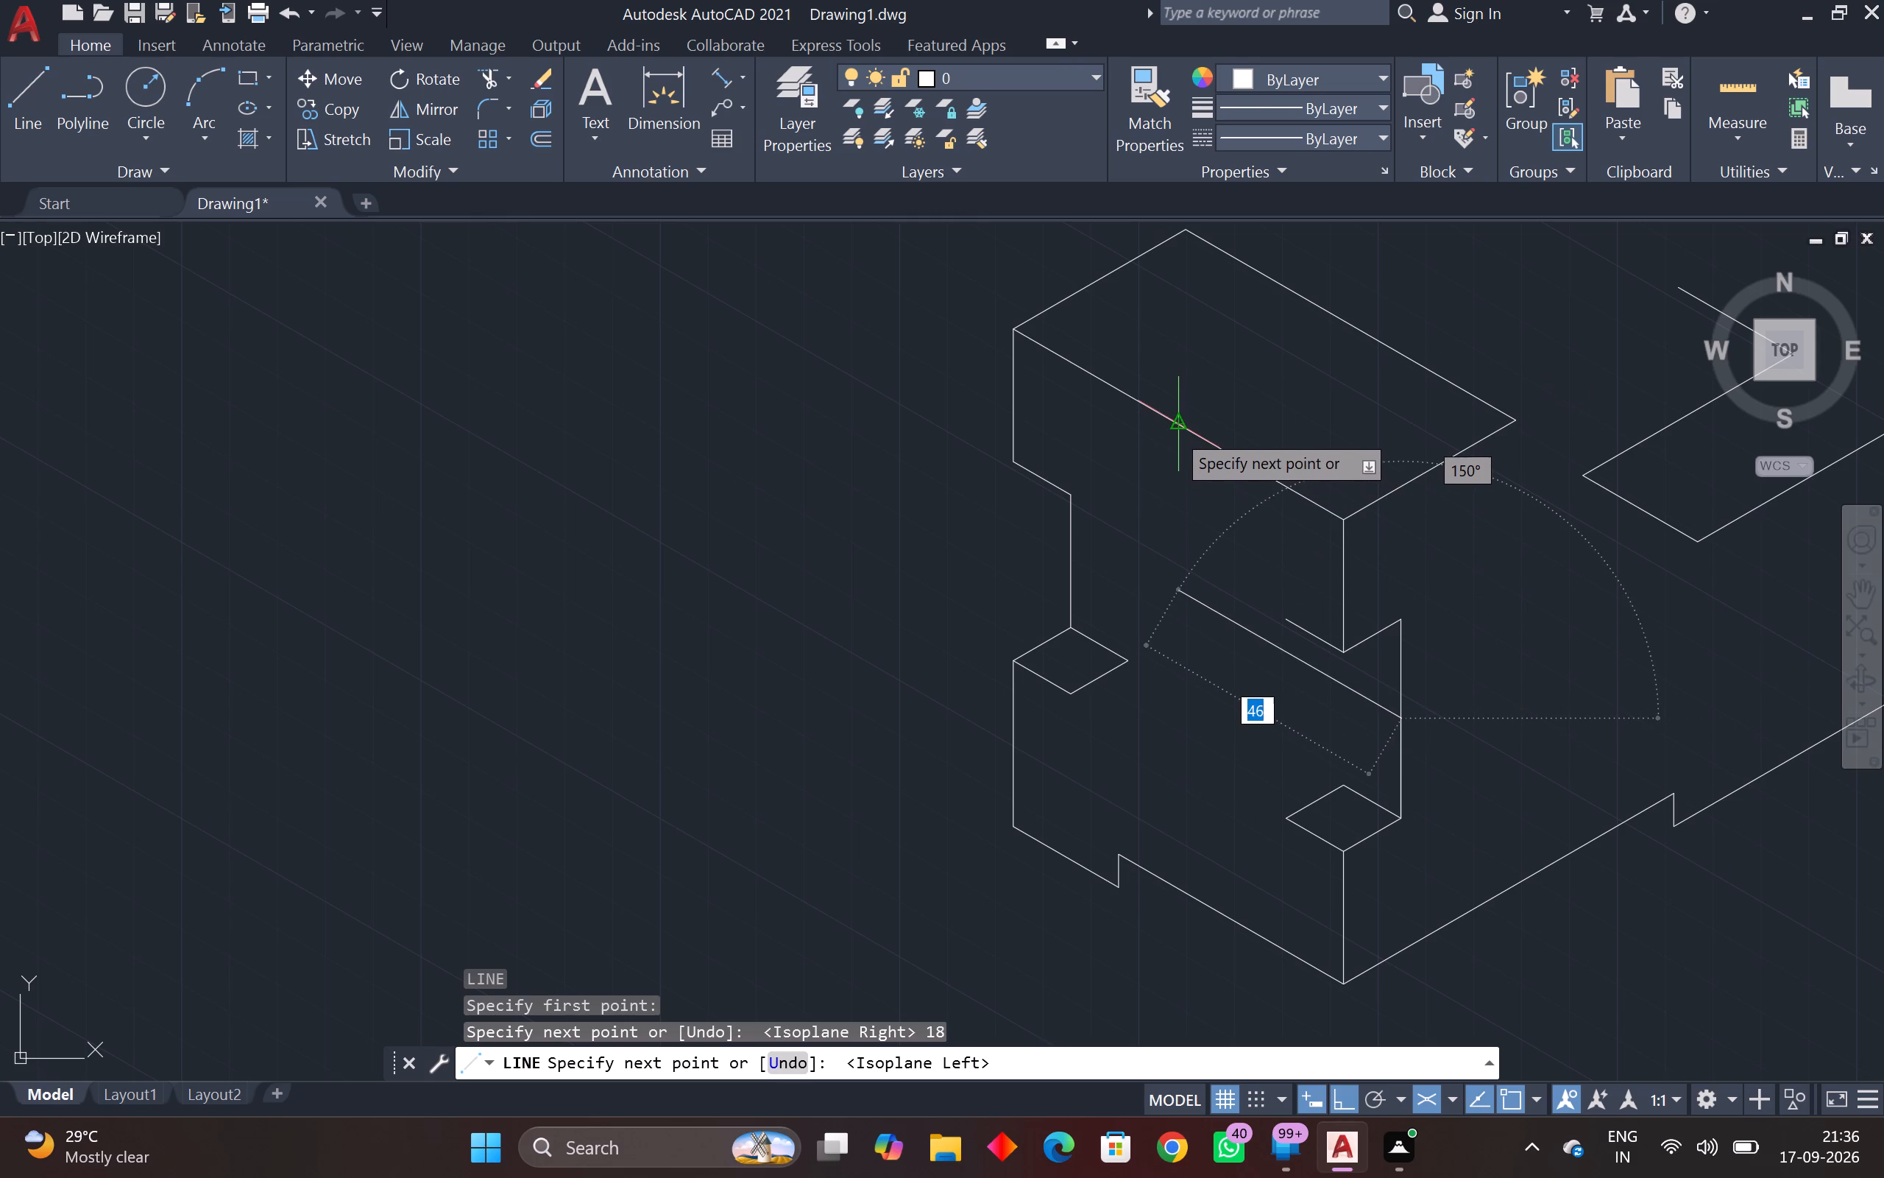
click(1179, 595)
key(Escape)
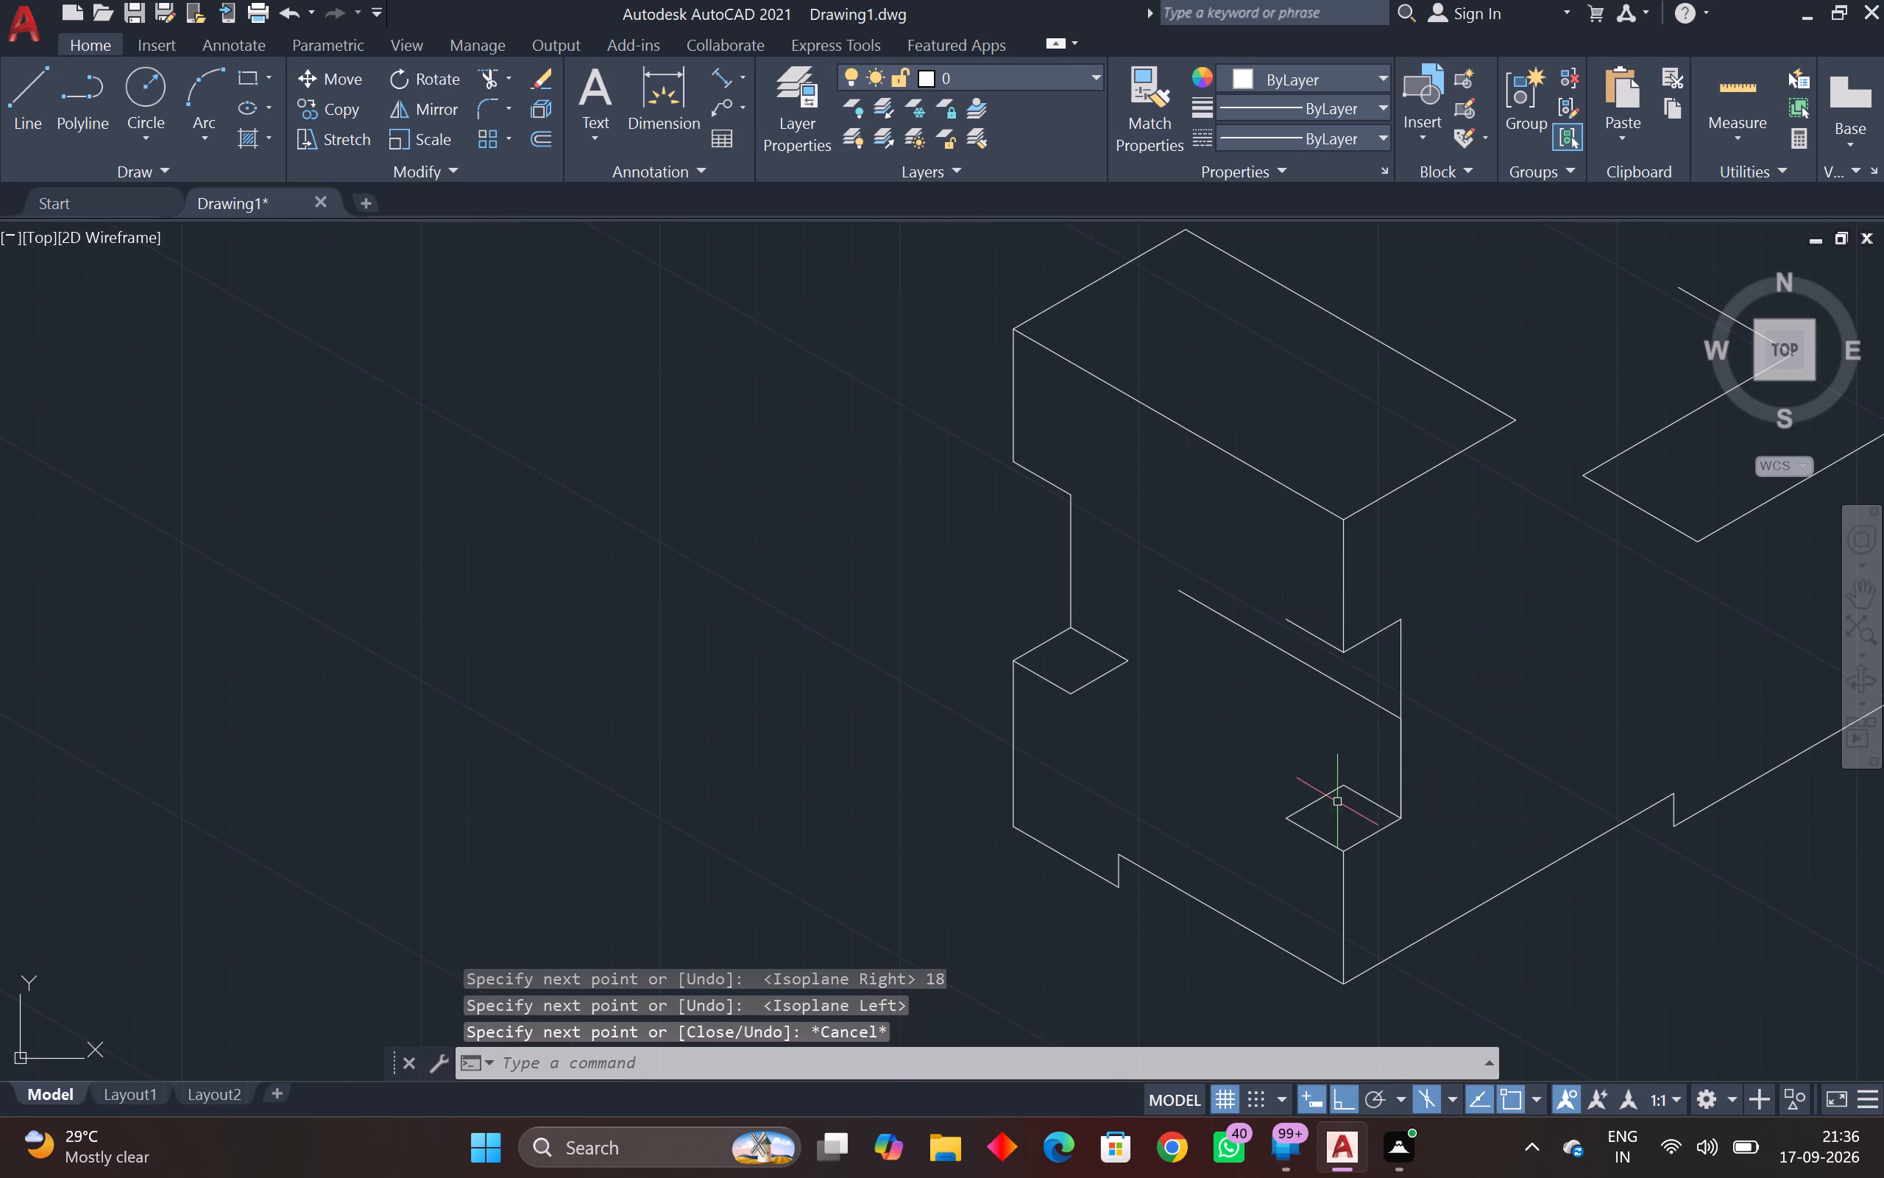
key(Escape)
Draw a vertical line from the midpoint of the upper block's front-left top edge down past the end of the 150° line.
key(l)
key(space)
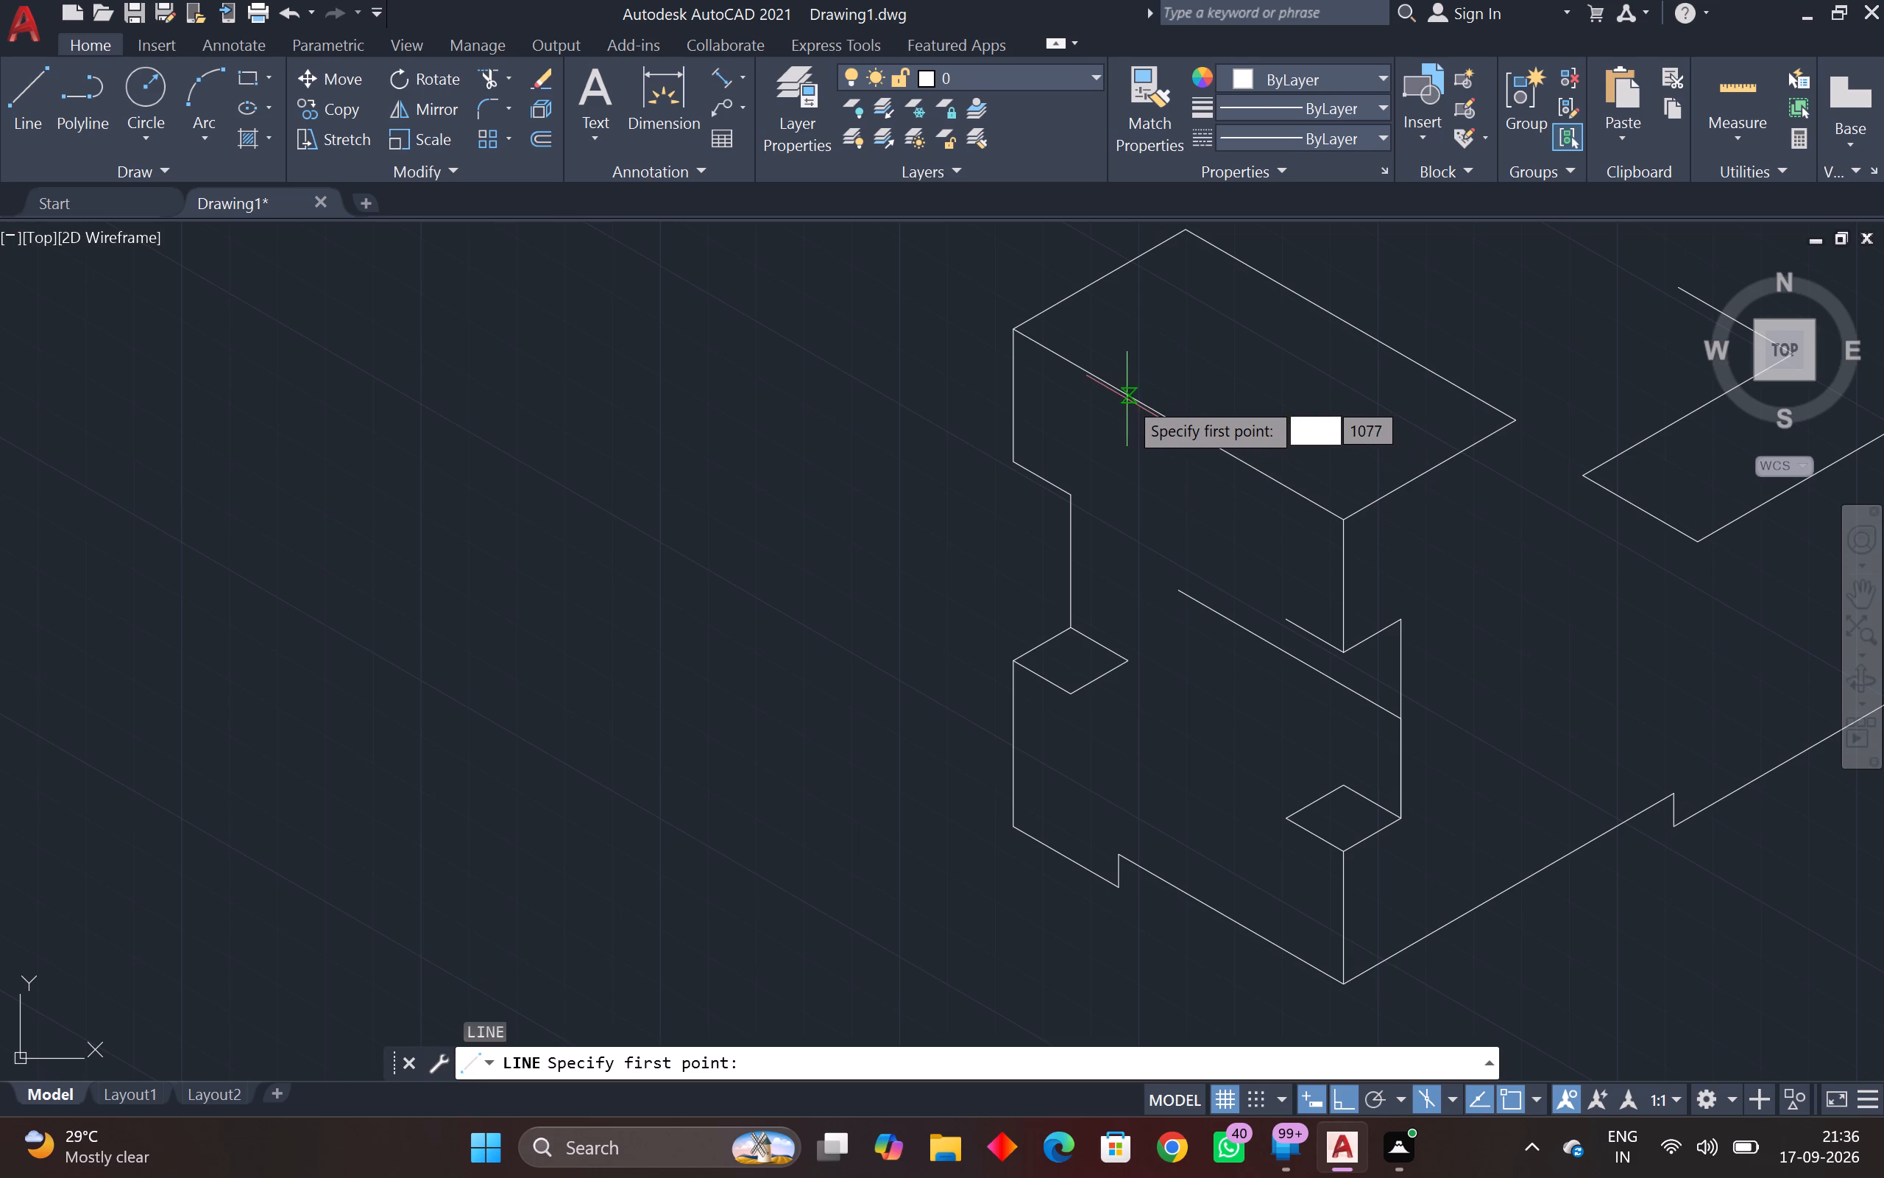
click(1176, 428)
click(1205, 662)
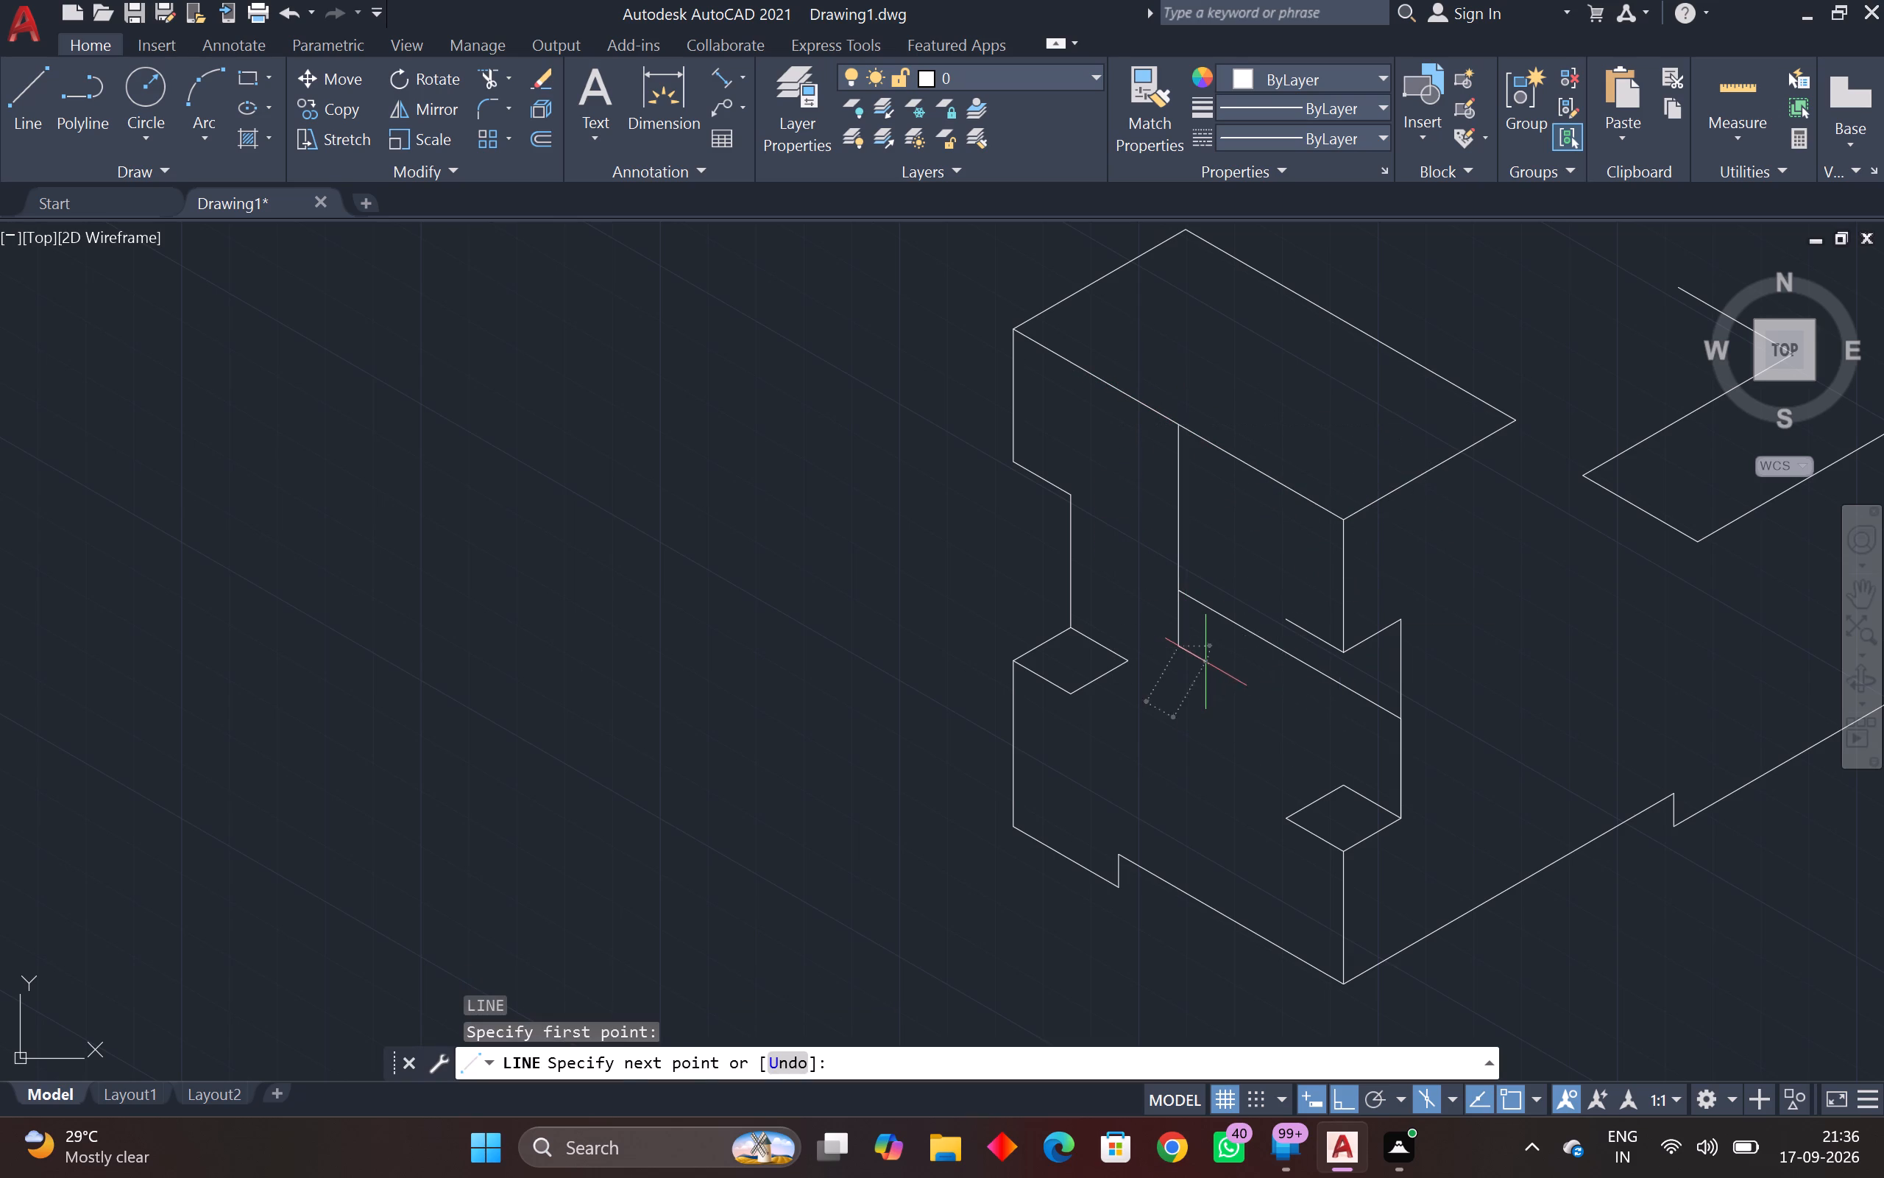
key(Escape)
Examine closely where the end of the 150° line meets the vertical line from the top edge's midpoint.
scroll(1176, 613, up, 6)
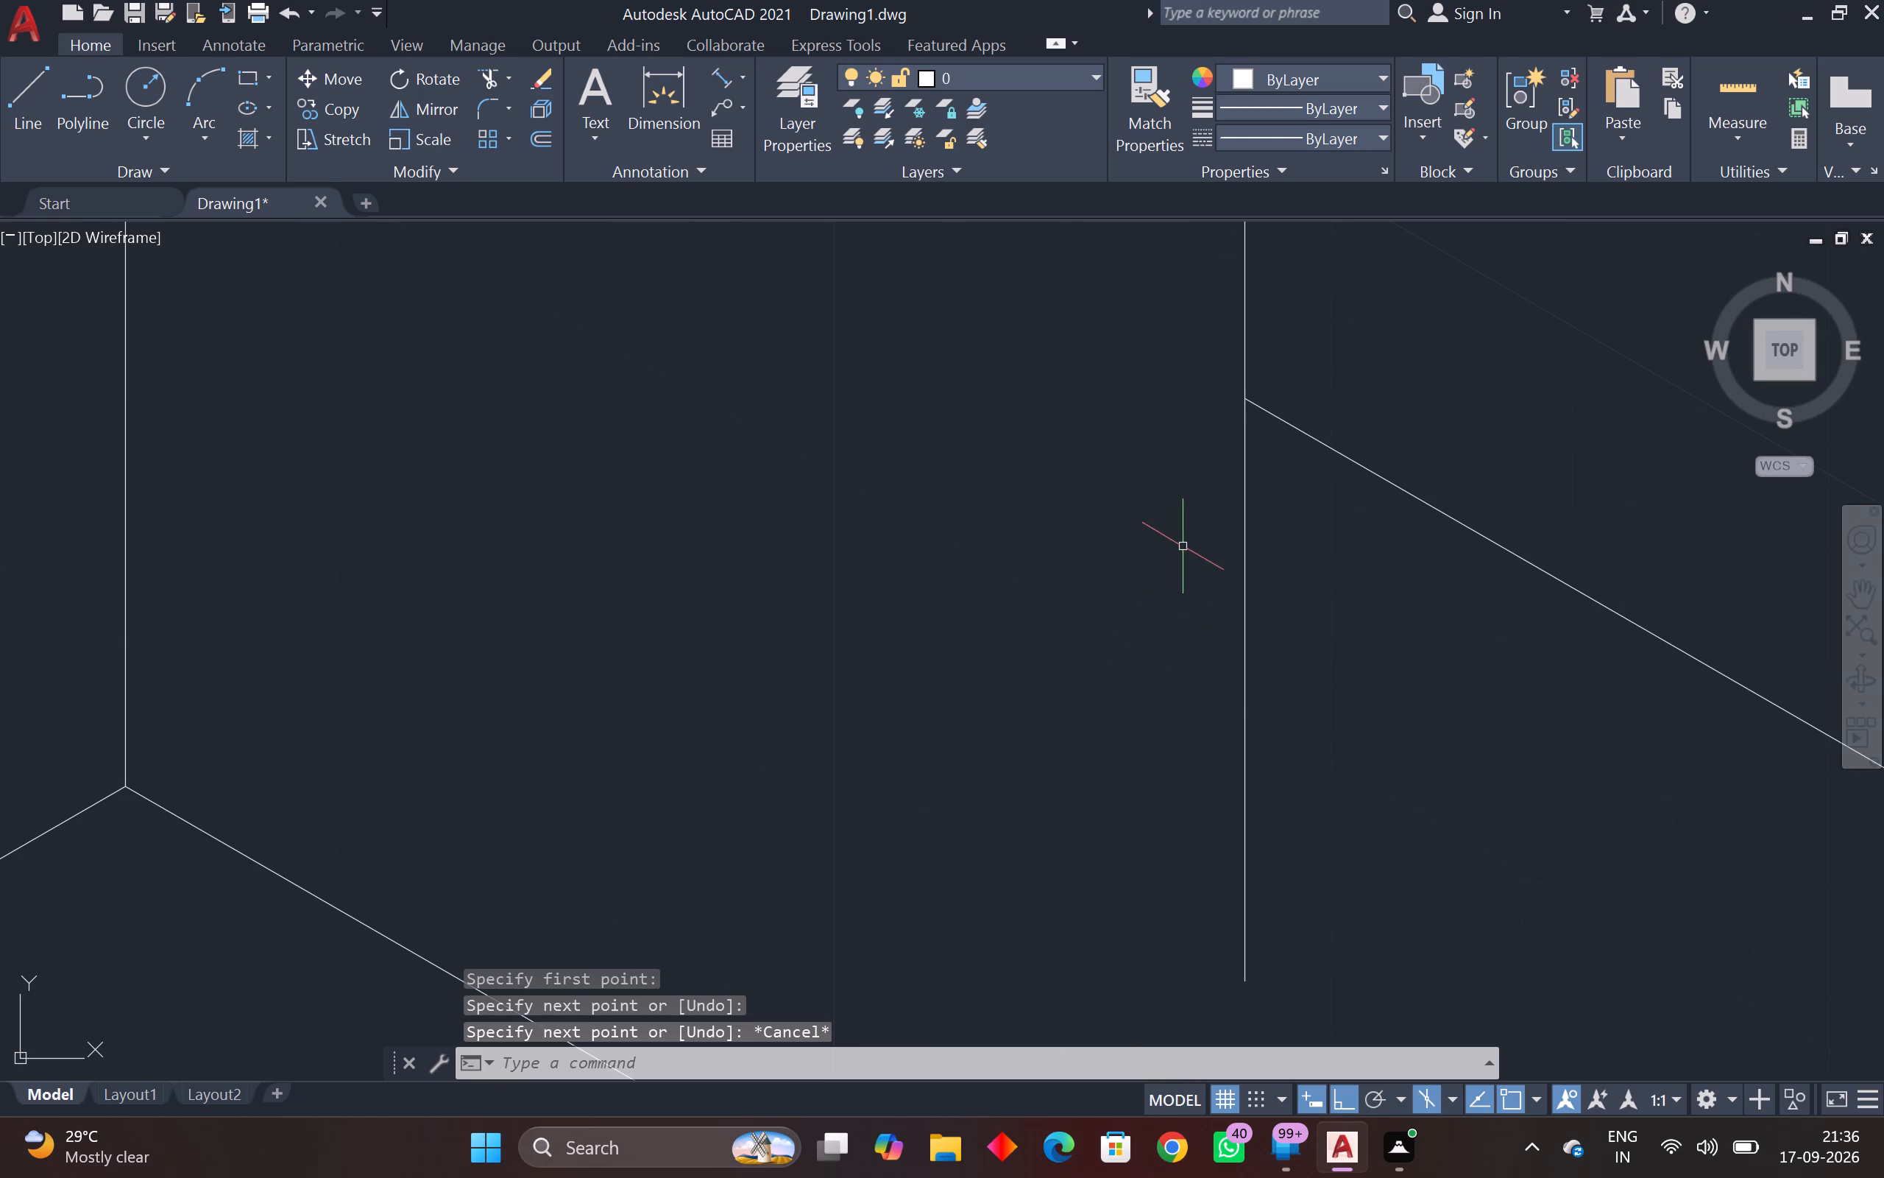
middle_drag(1185, 538, 1174, 613)
scroll(1205, 499, up, 3)
scroll(1292, 424, up, 2)
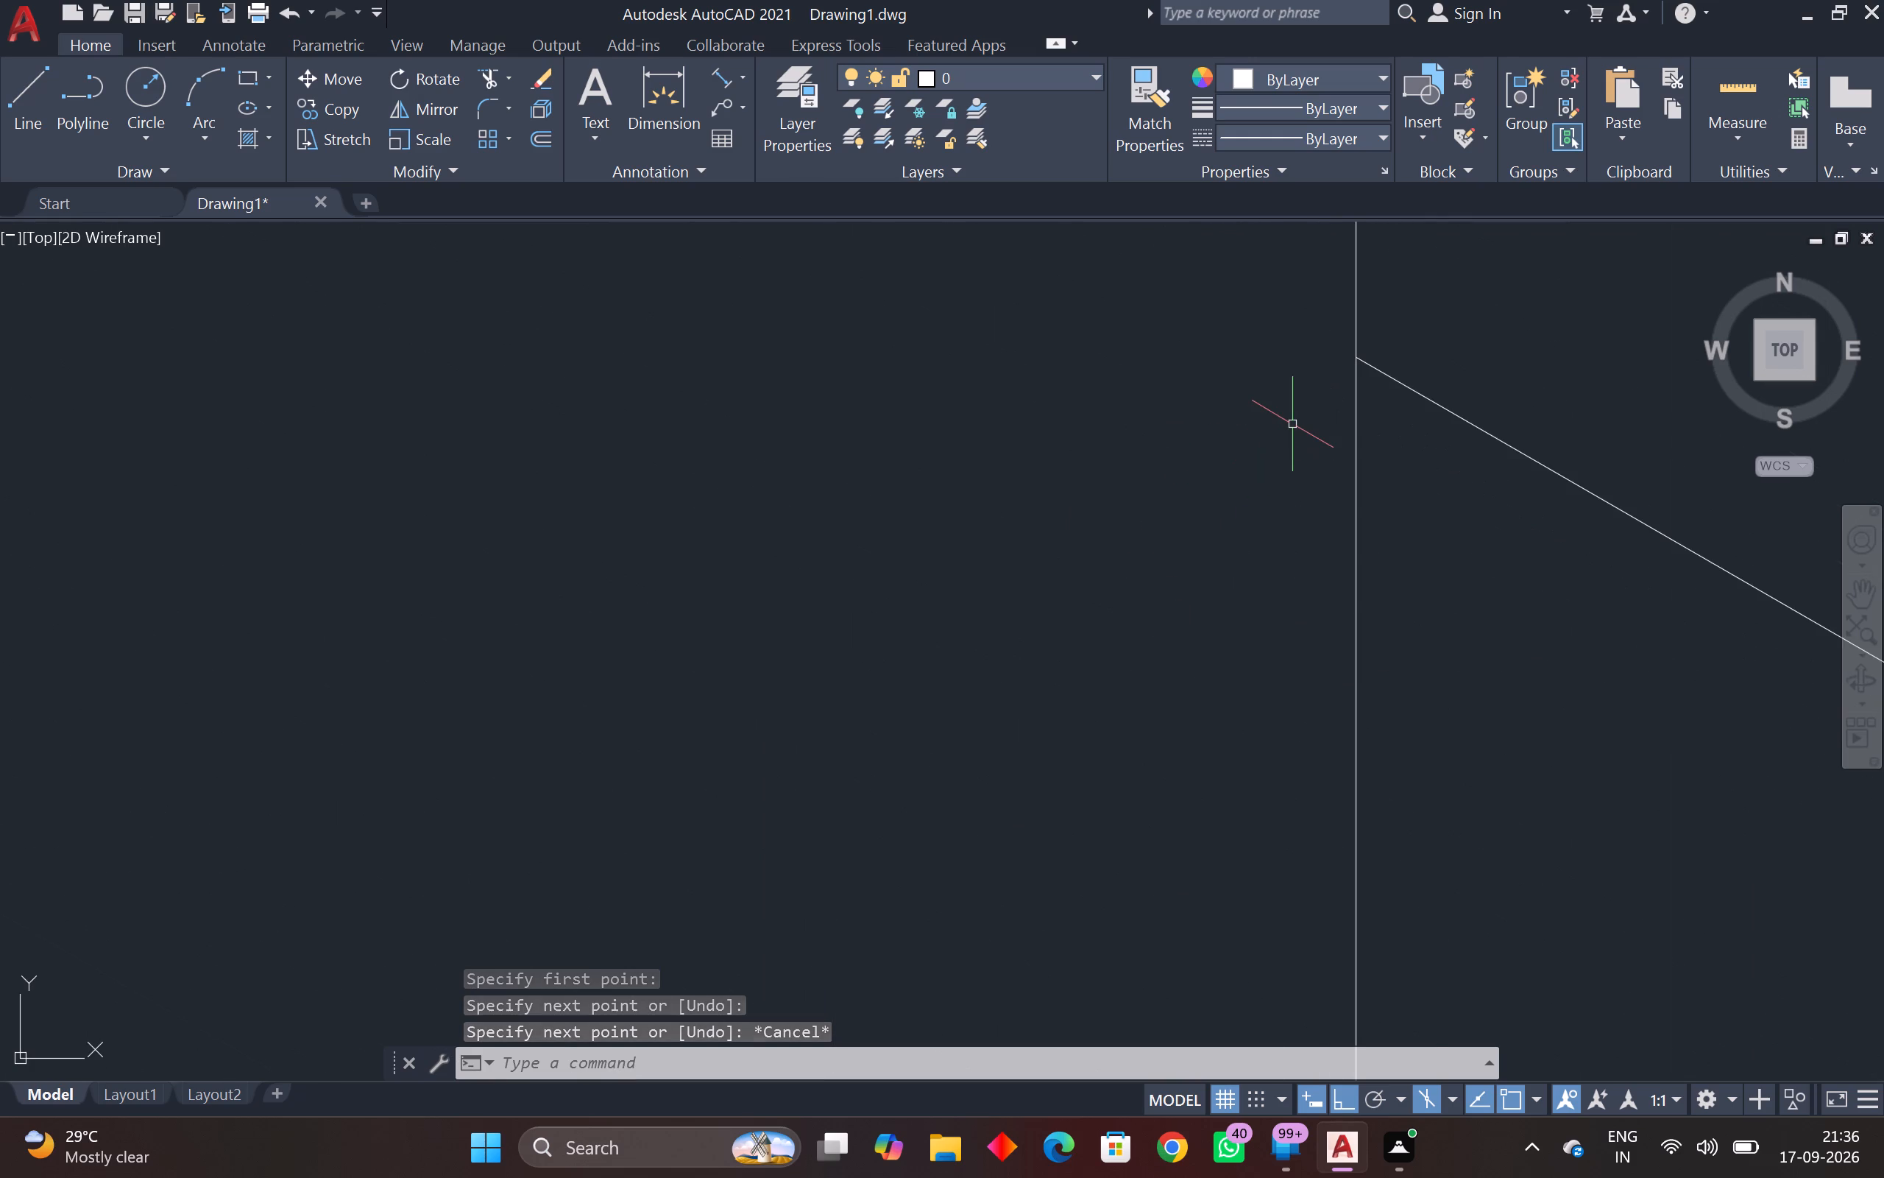
scroll(1301, 415, up, 2)
middle_drag(1339, 378, 1103, 869)
scroll(1177, 765, up, 3)
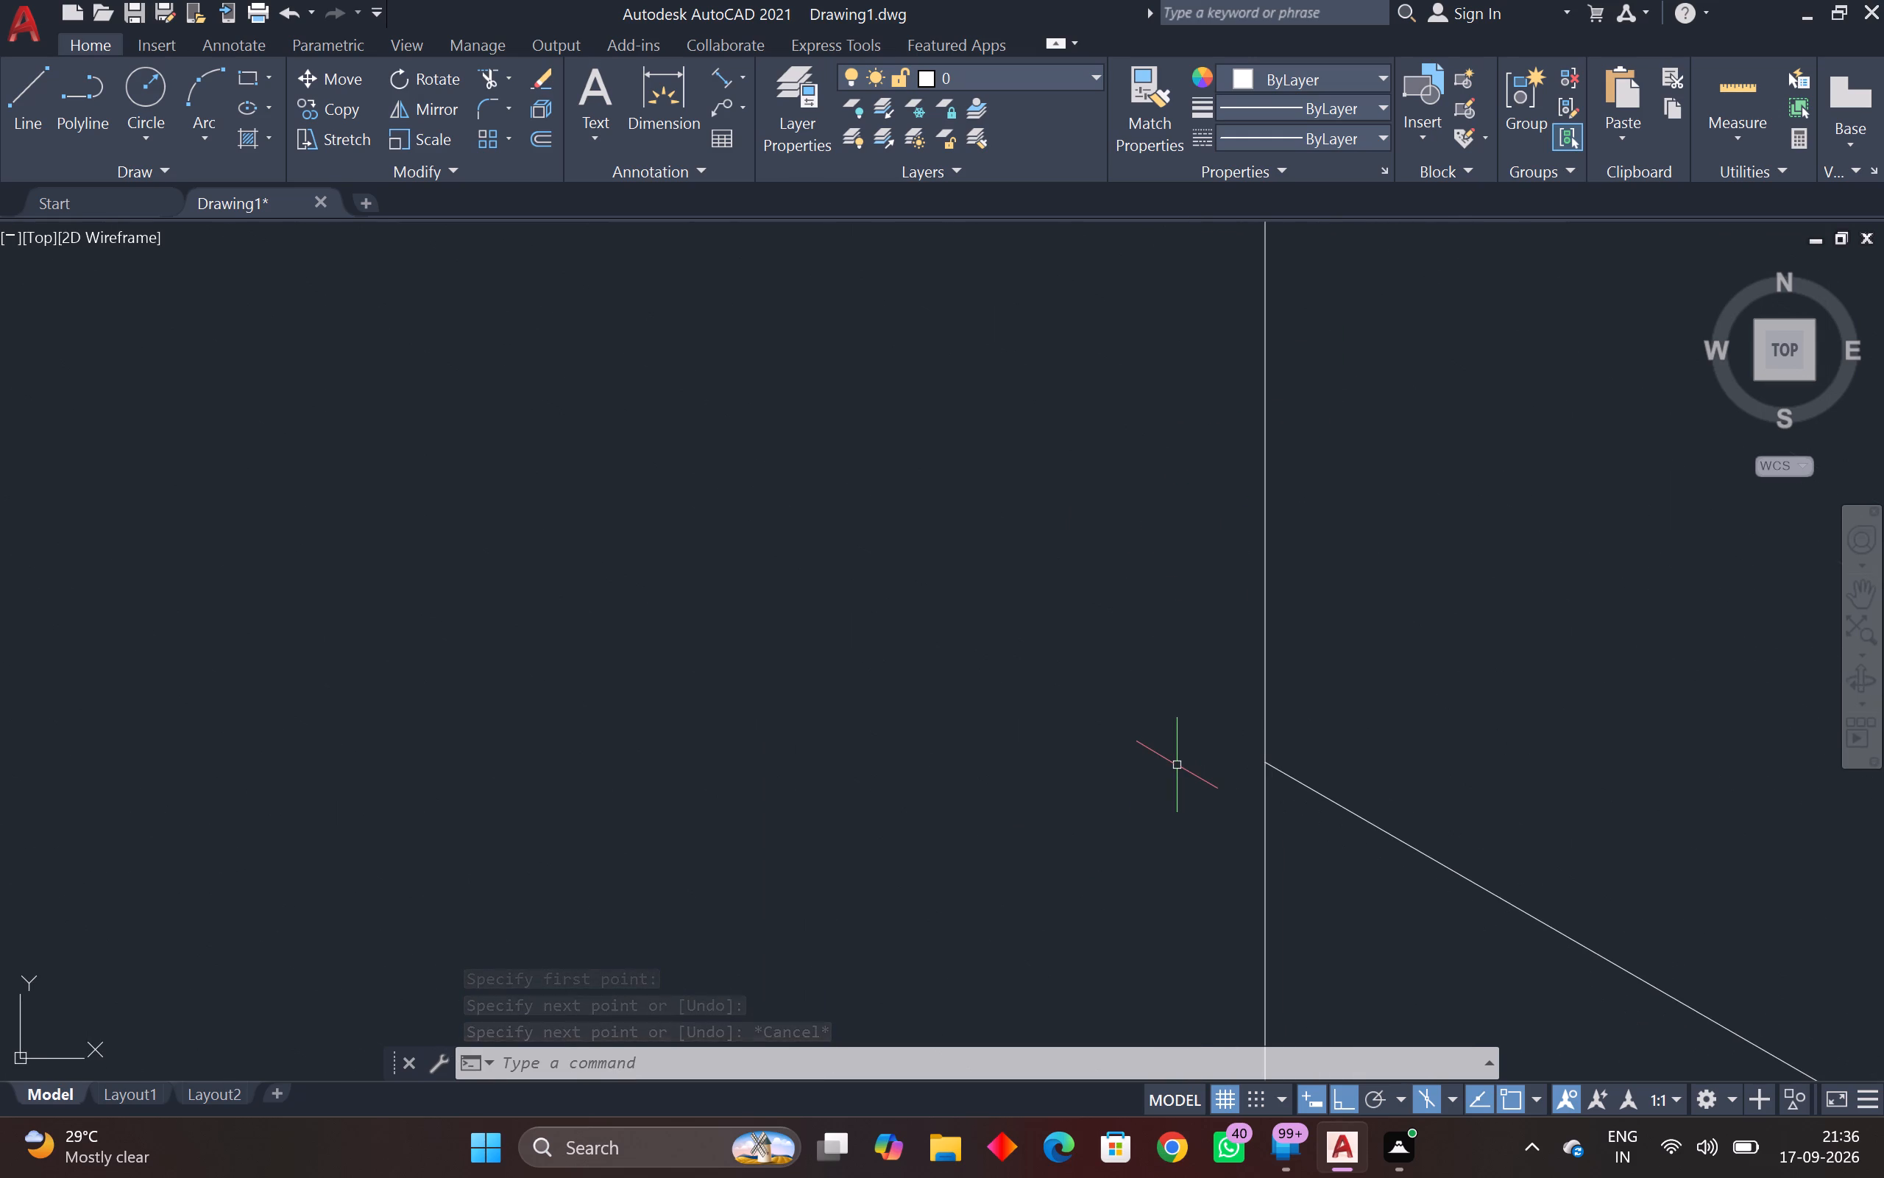
scroll(1177, 765, down, 9)
scroll(1177, 765, down, 14)
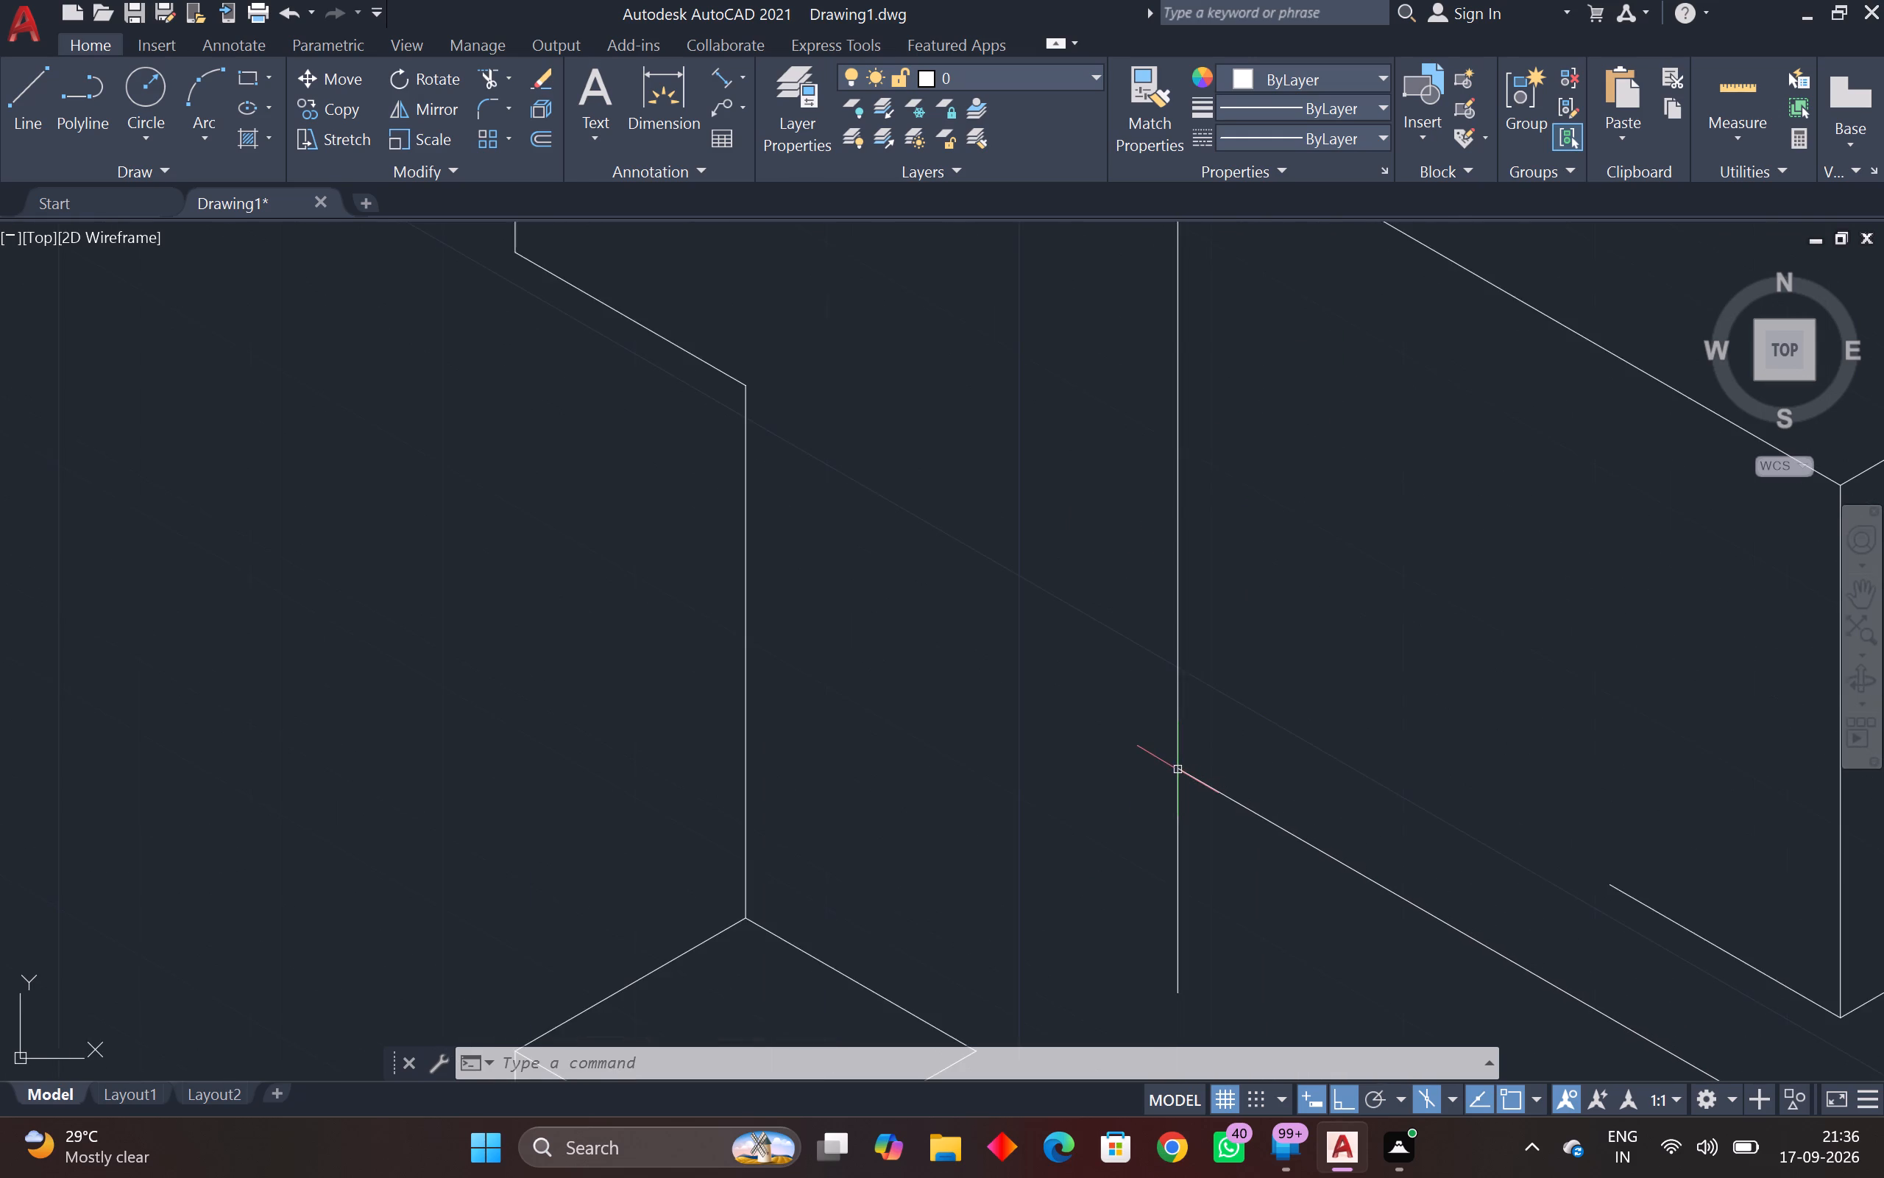
scroll(1177, 769, down, 2)
middle_drag(1177, 769, 994, 716)
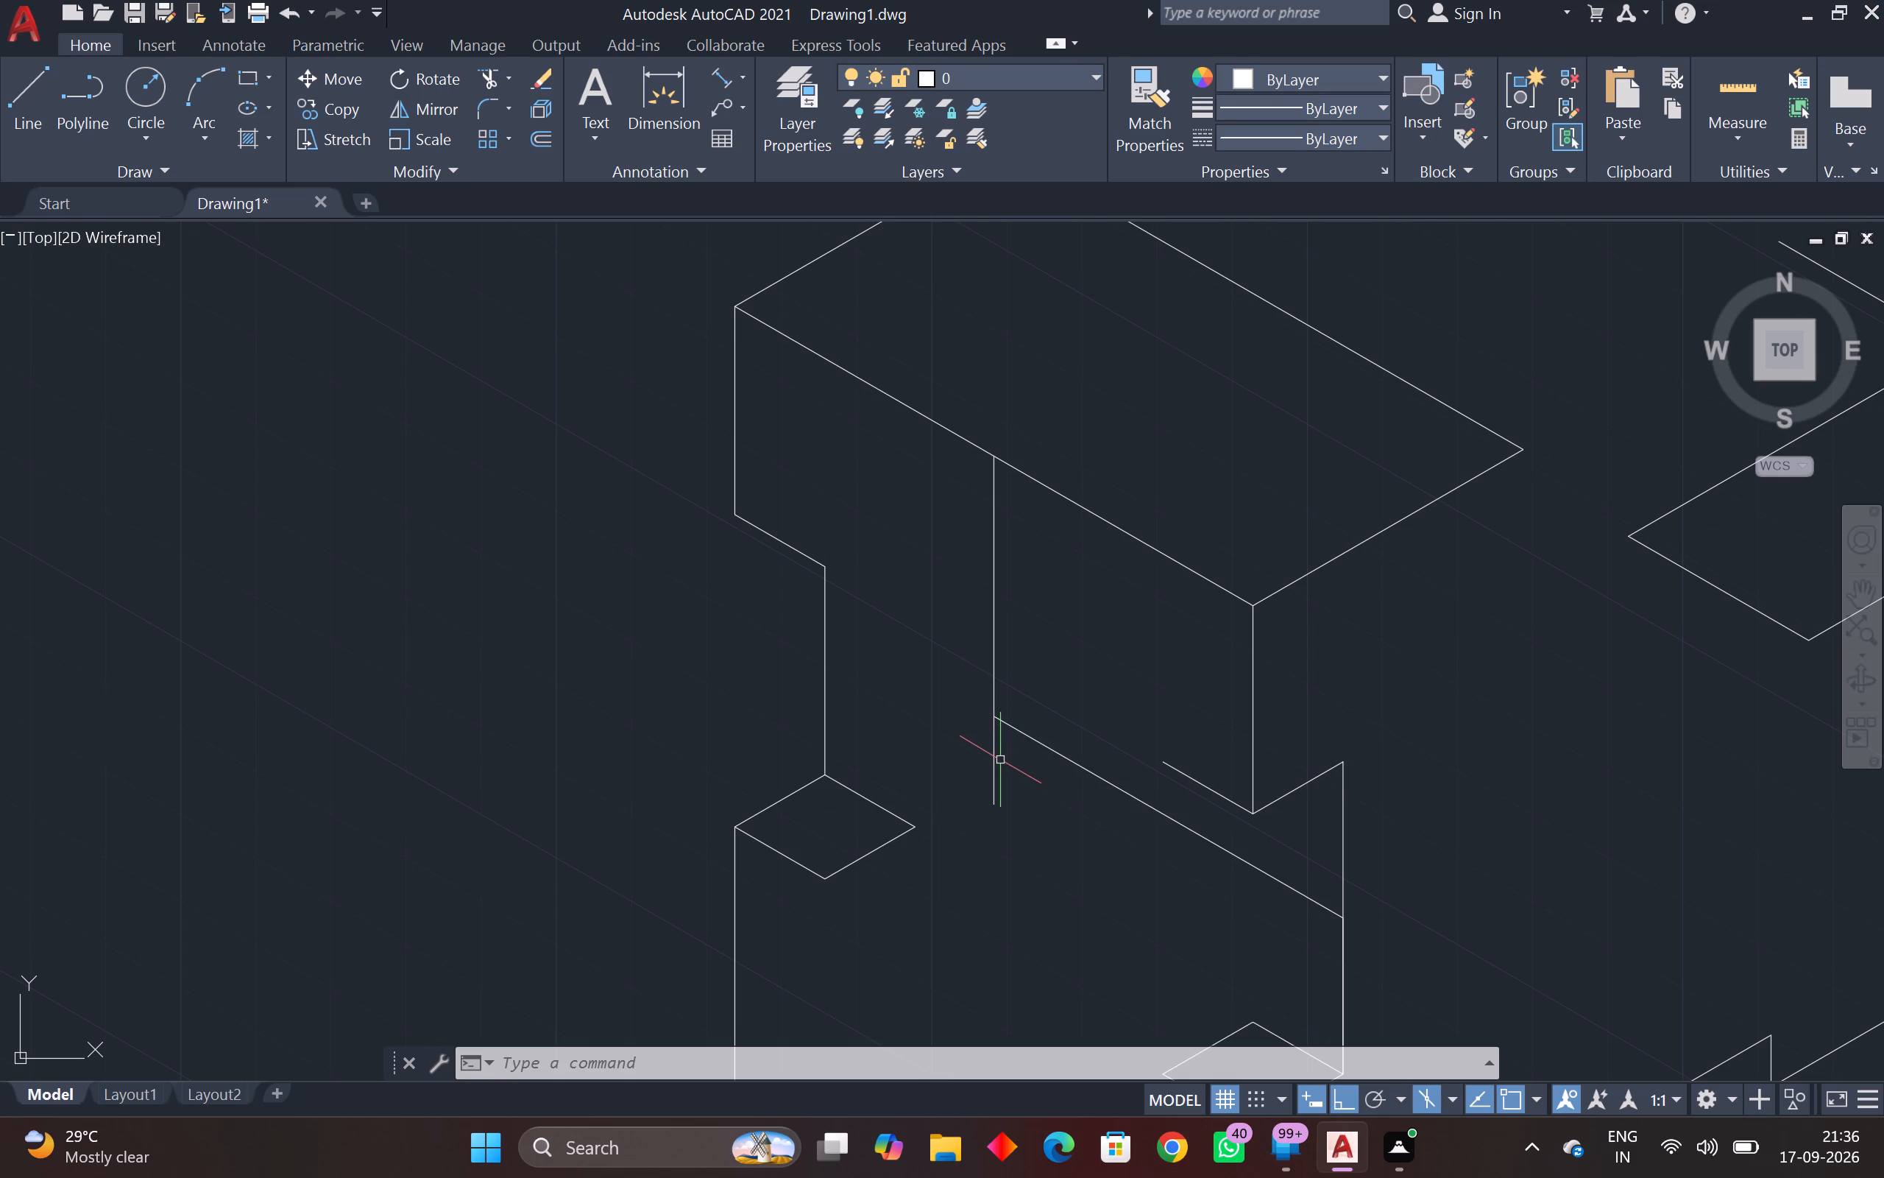
Draw a left-isoplane isocircle of radius 12 centred where the 150° line meets the vertical centre line.
text(el)
key(space)
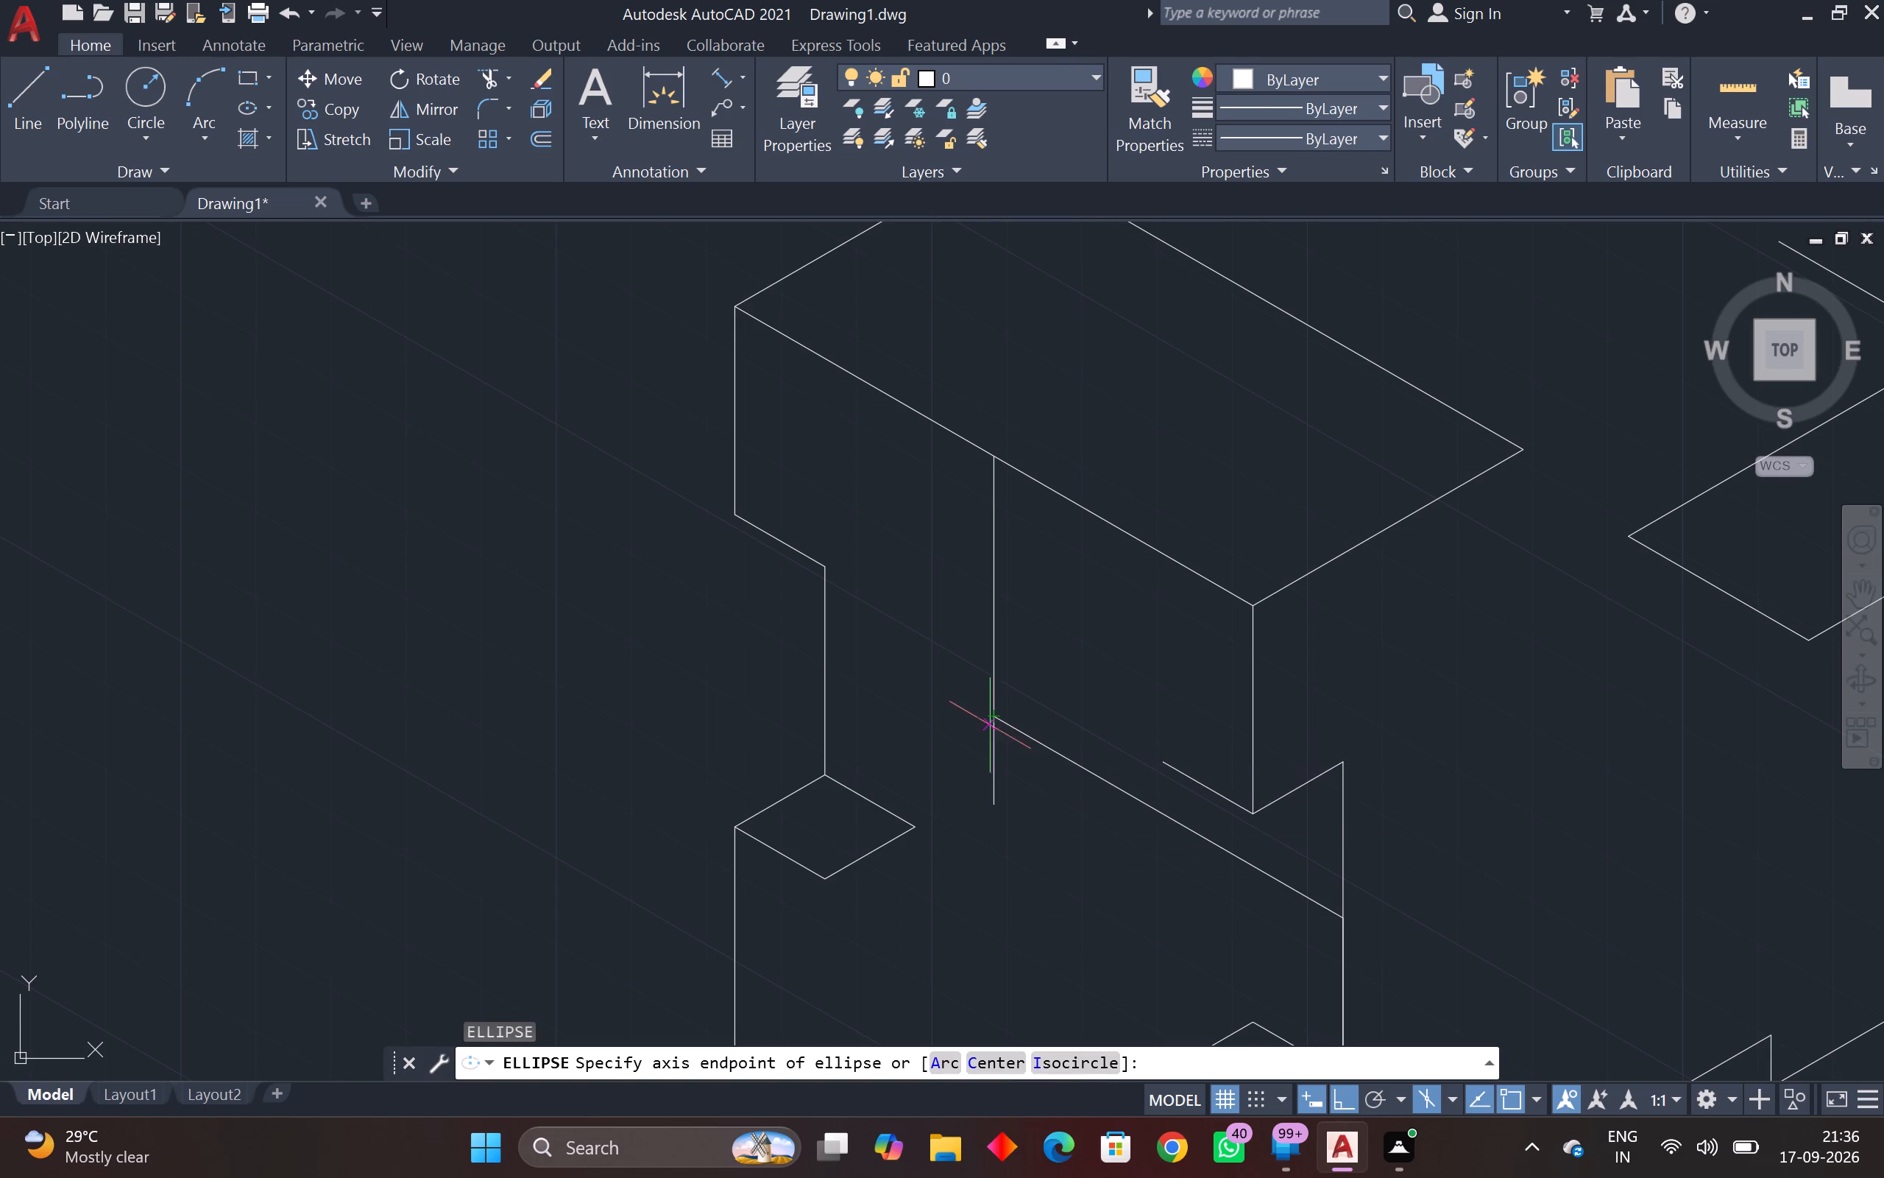
click(1081, 1061)
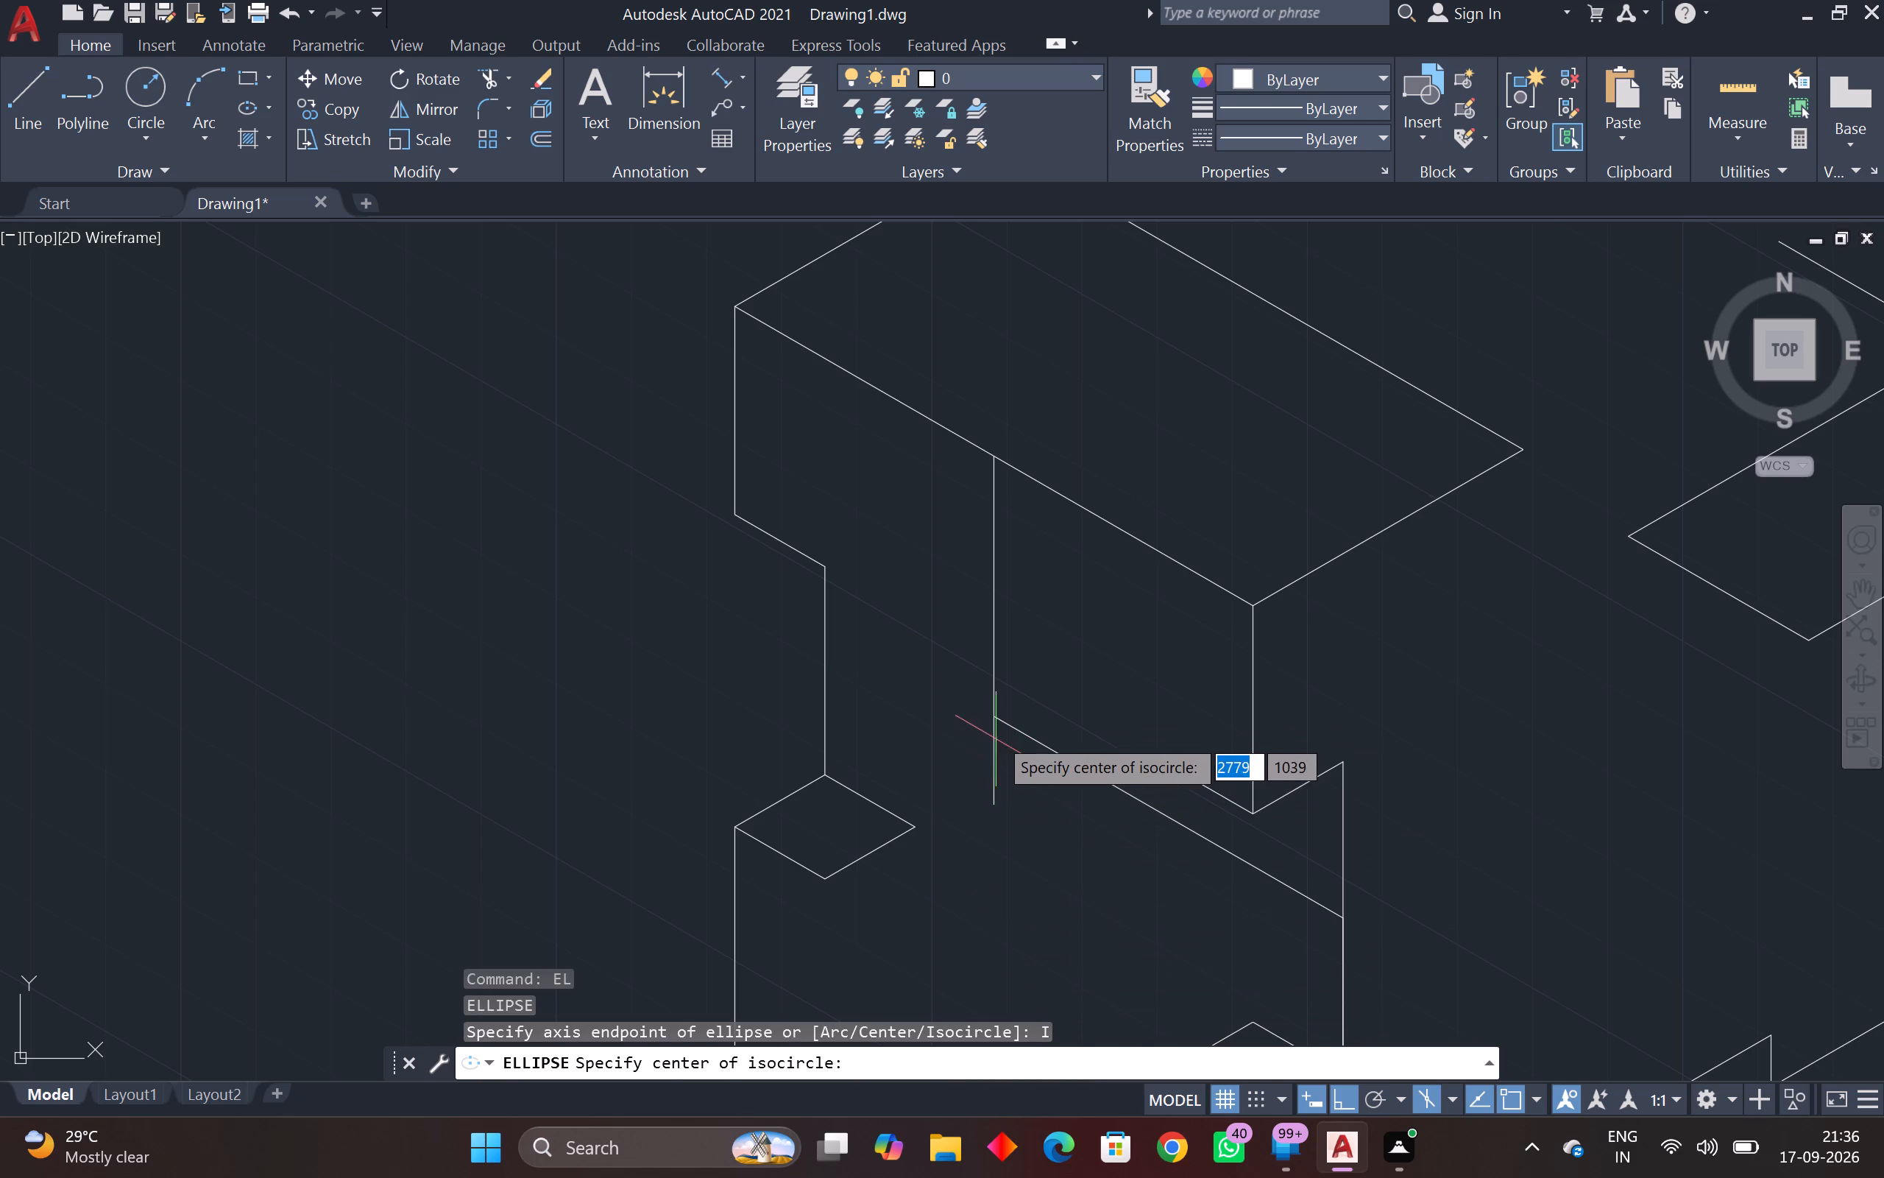
click(996, 722)
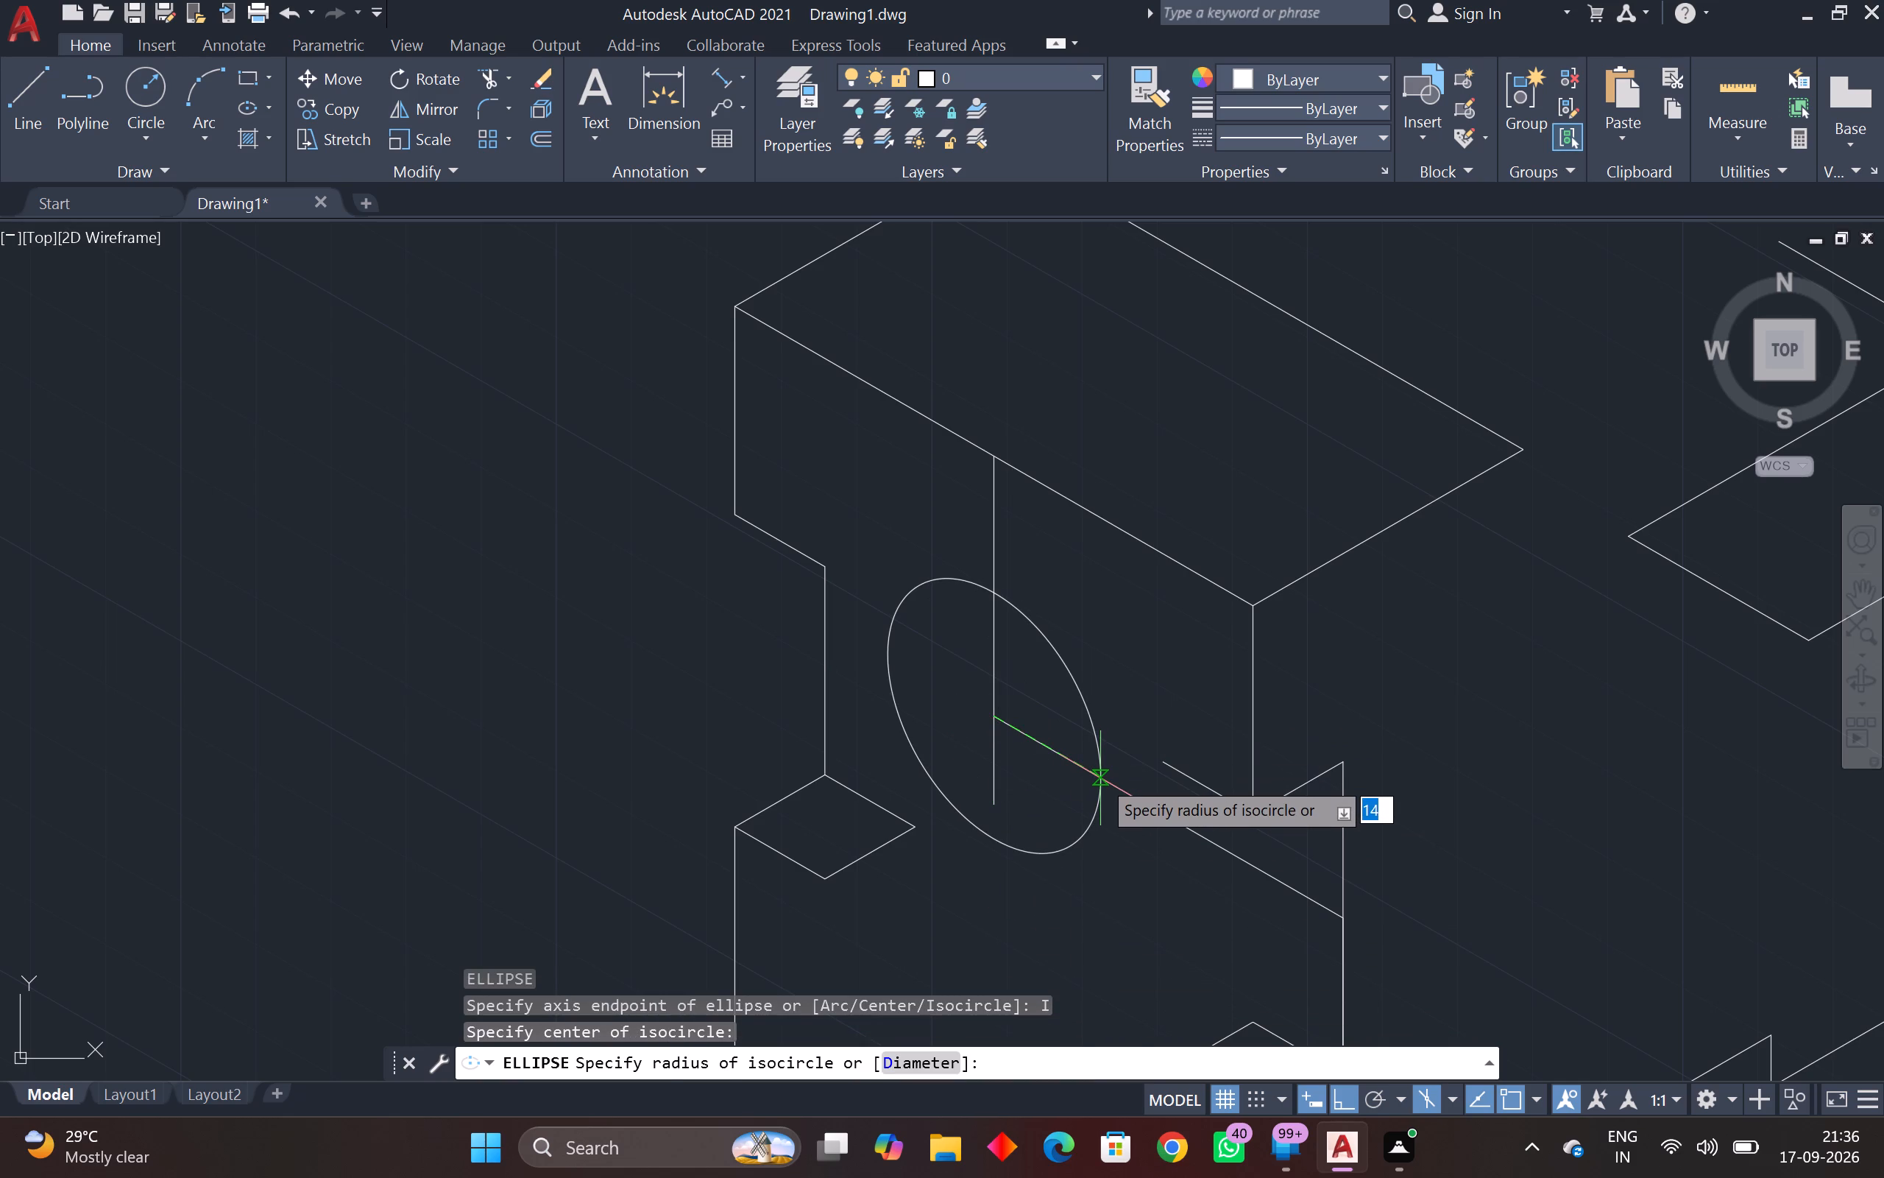
text(12)
key(Return)
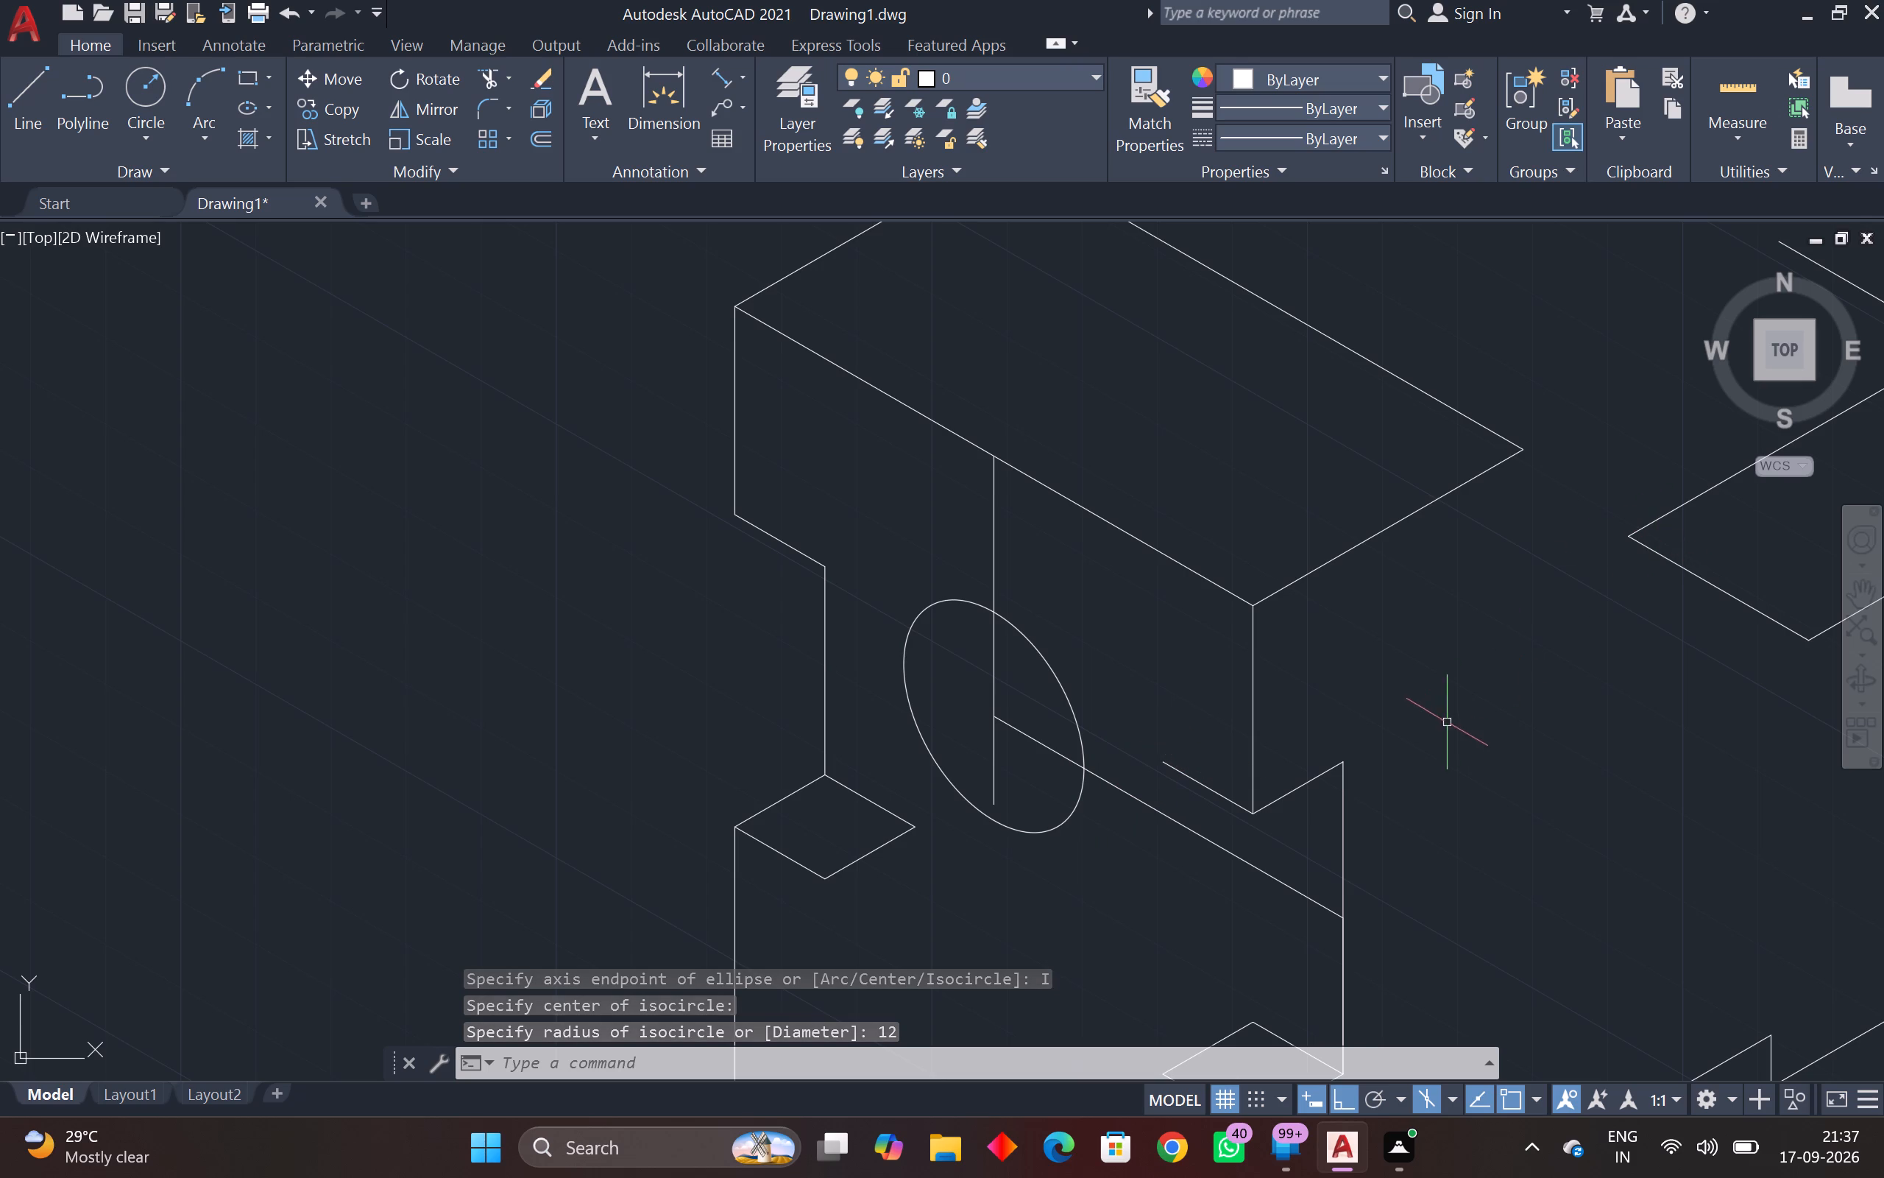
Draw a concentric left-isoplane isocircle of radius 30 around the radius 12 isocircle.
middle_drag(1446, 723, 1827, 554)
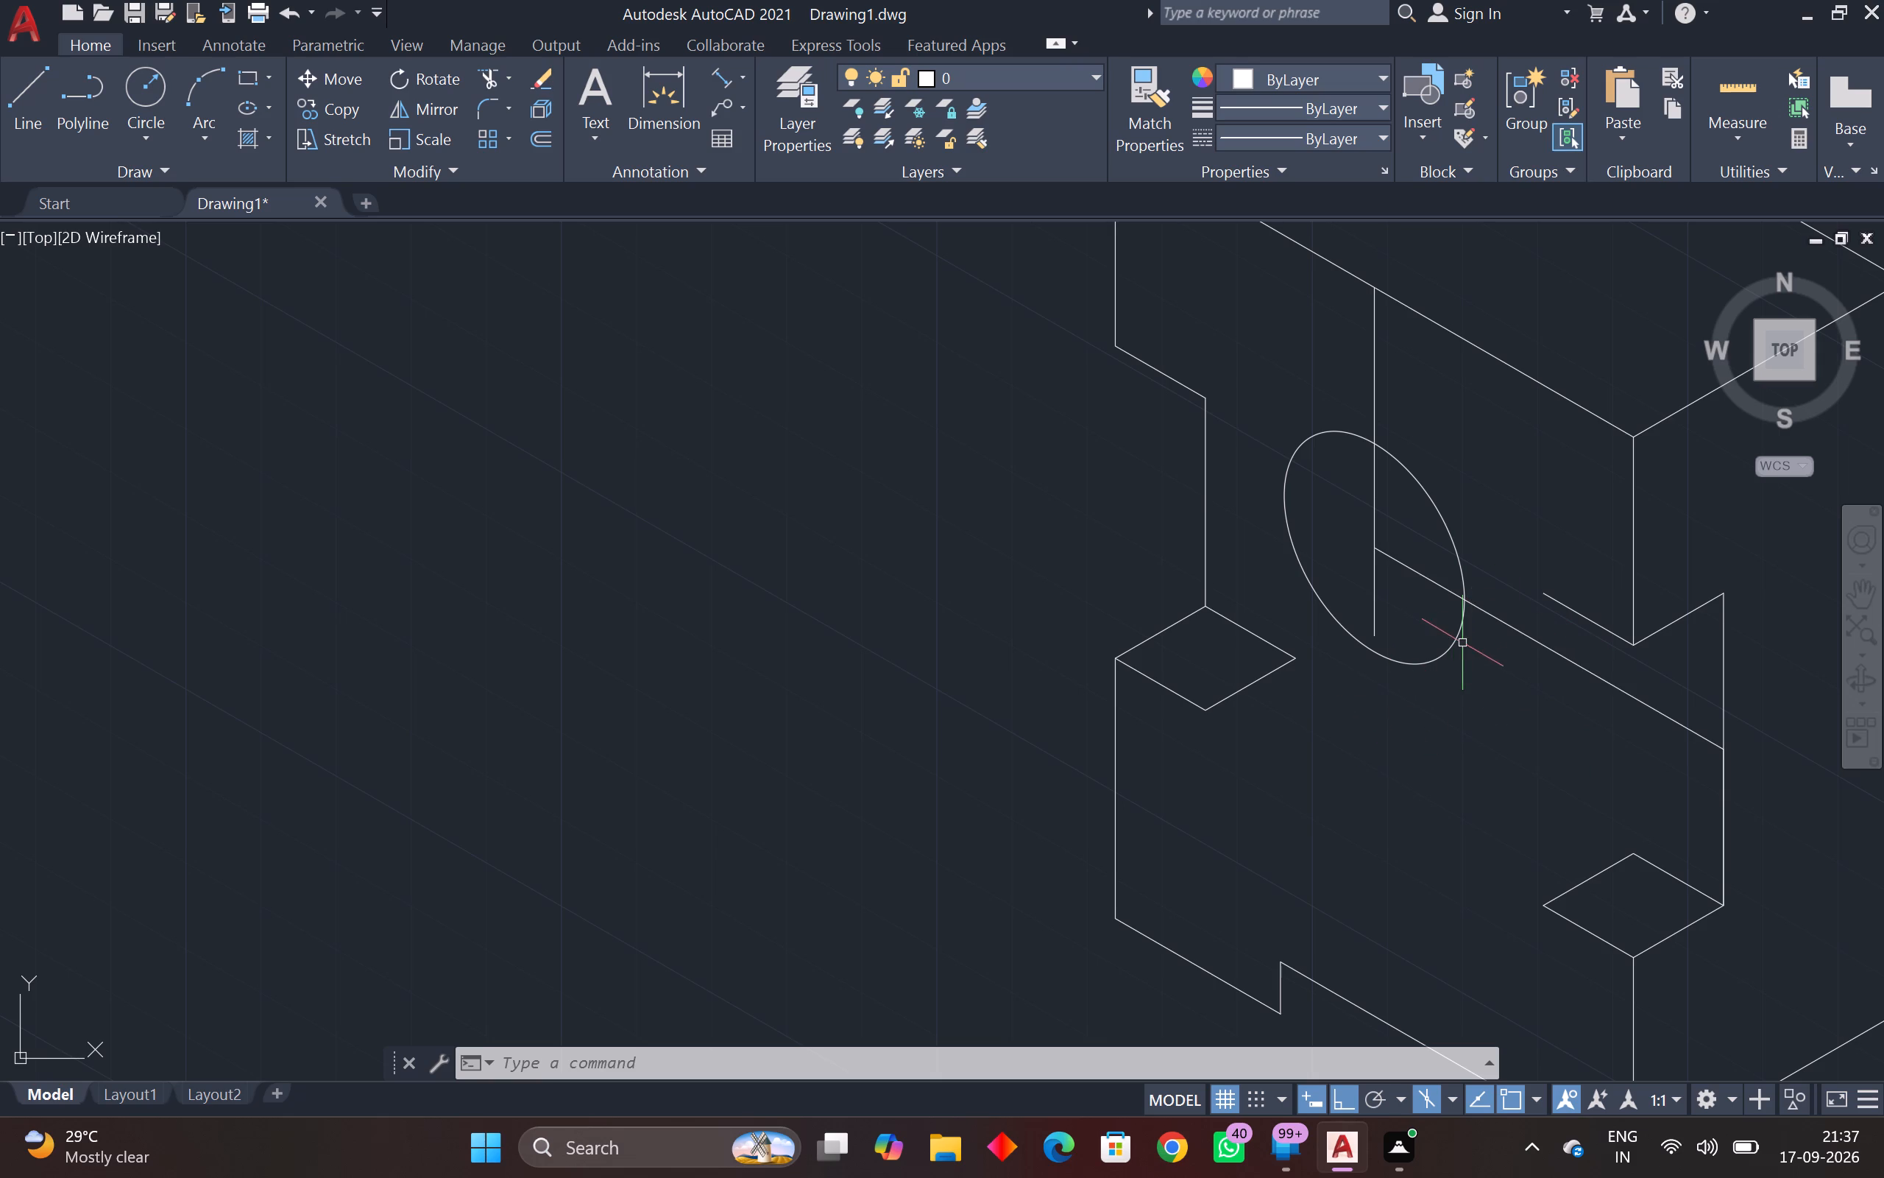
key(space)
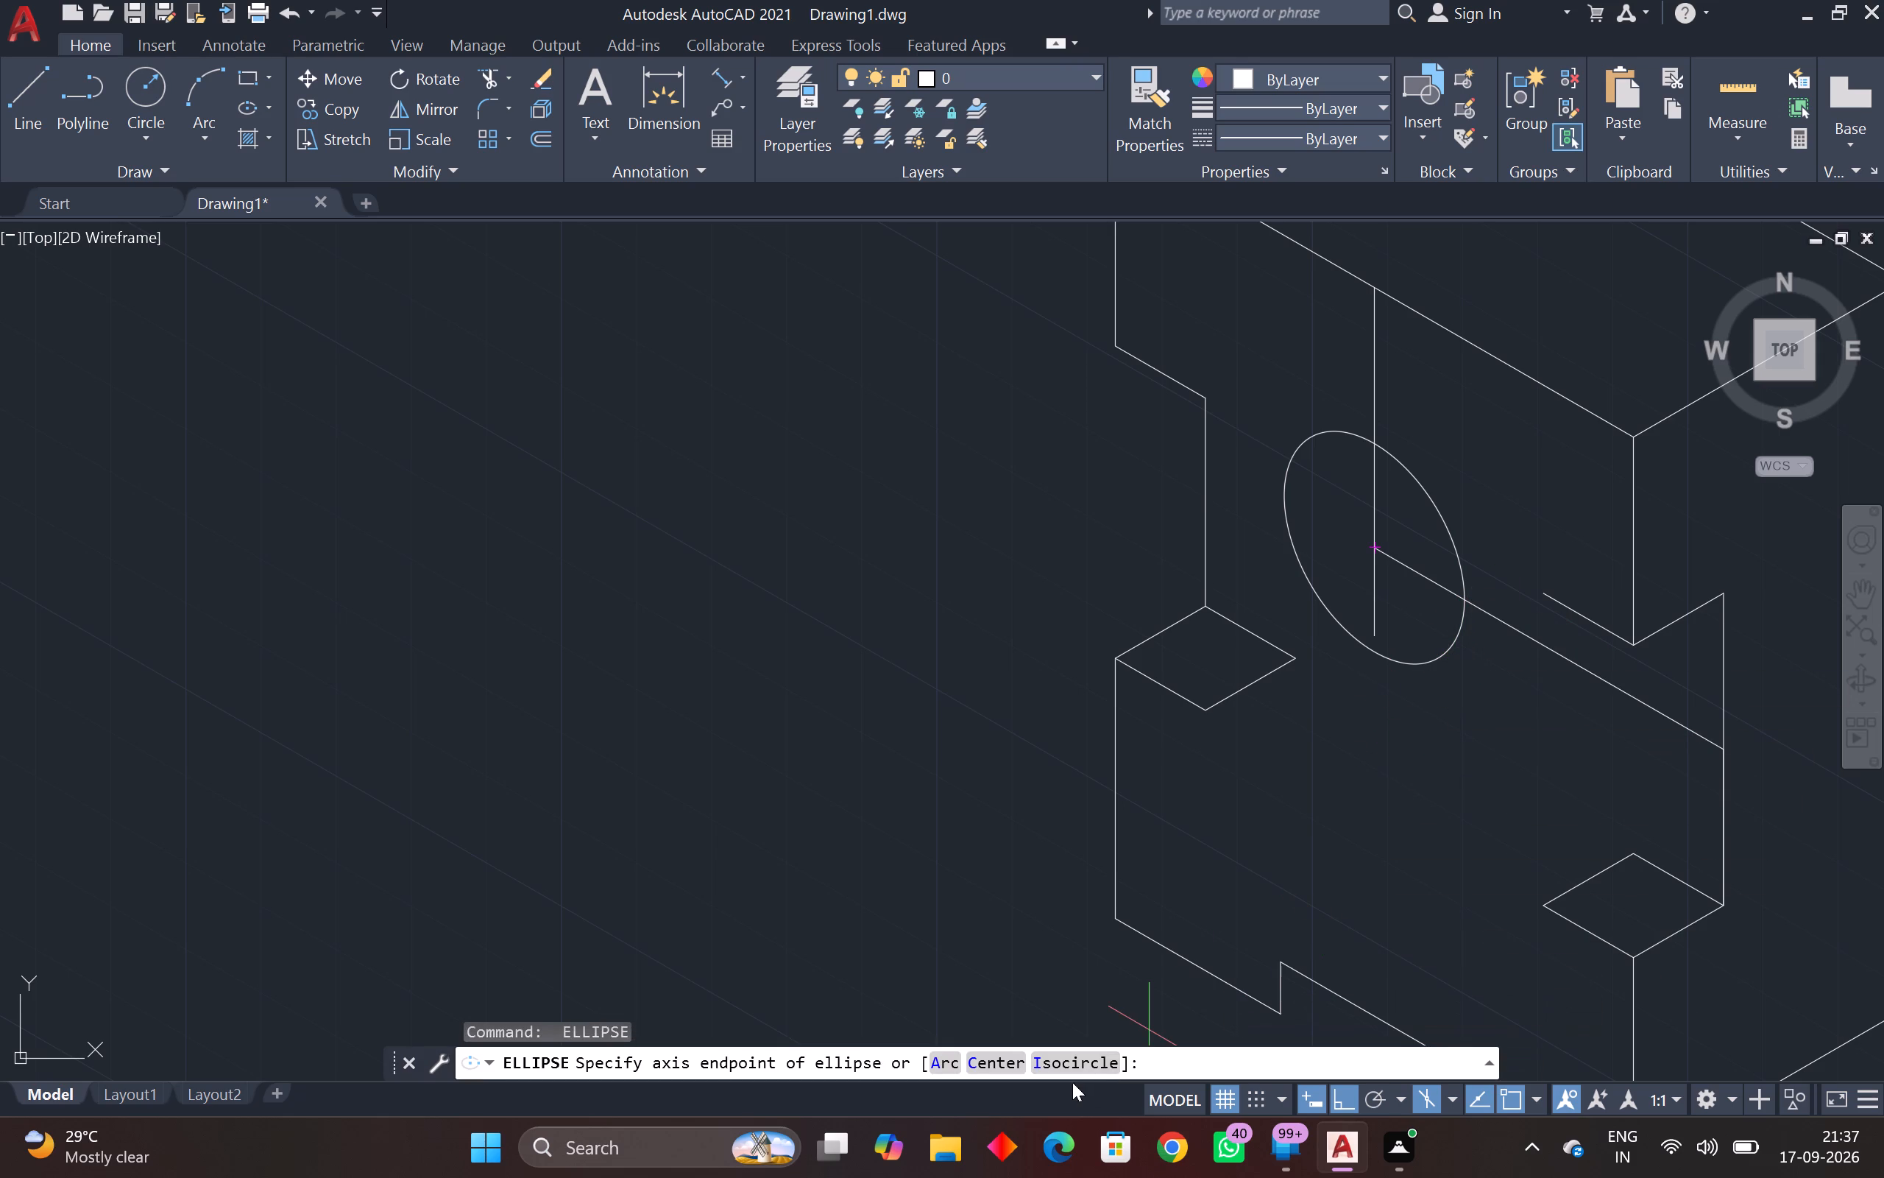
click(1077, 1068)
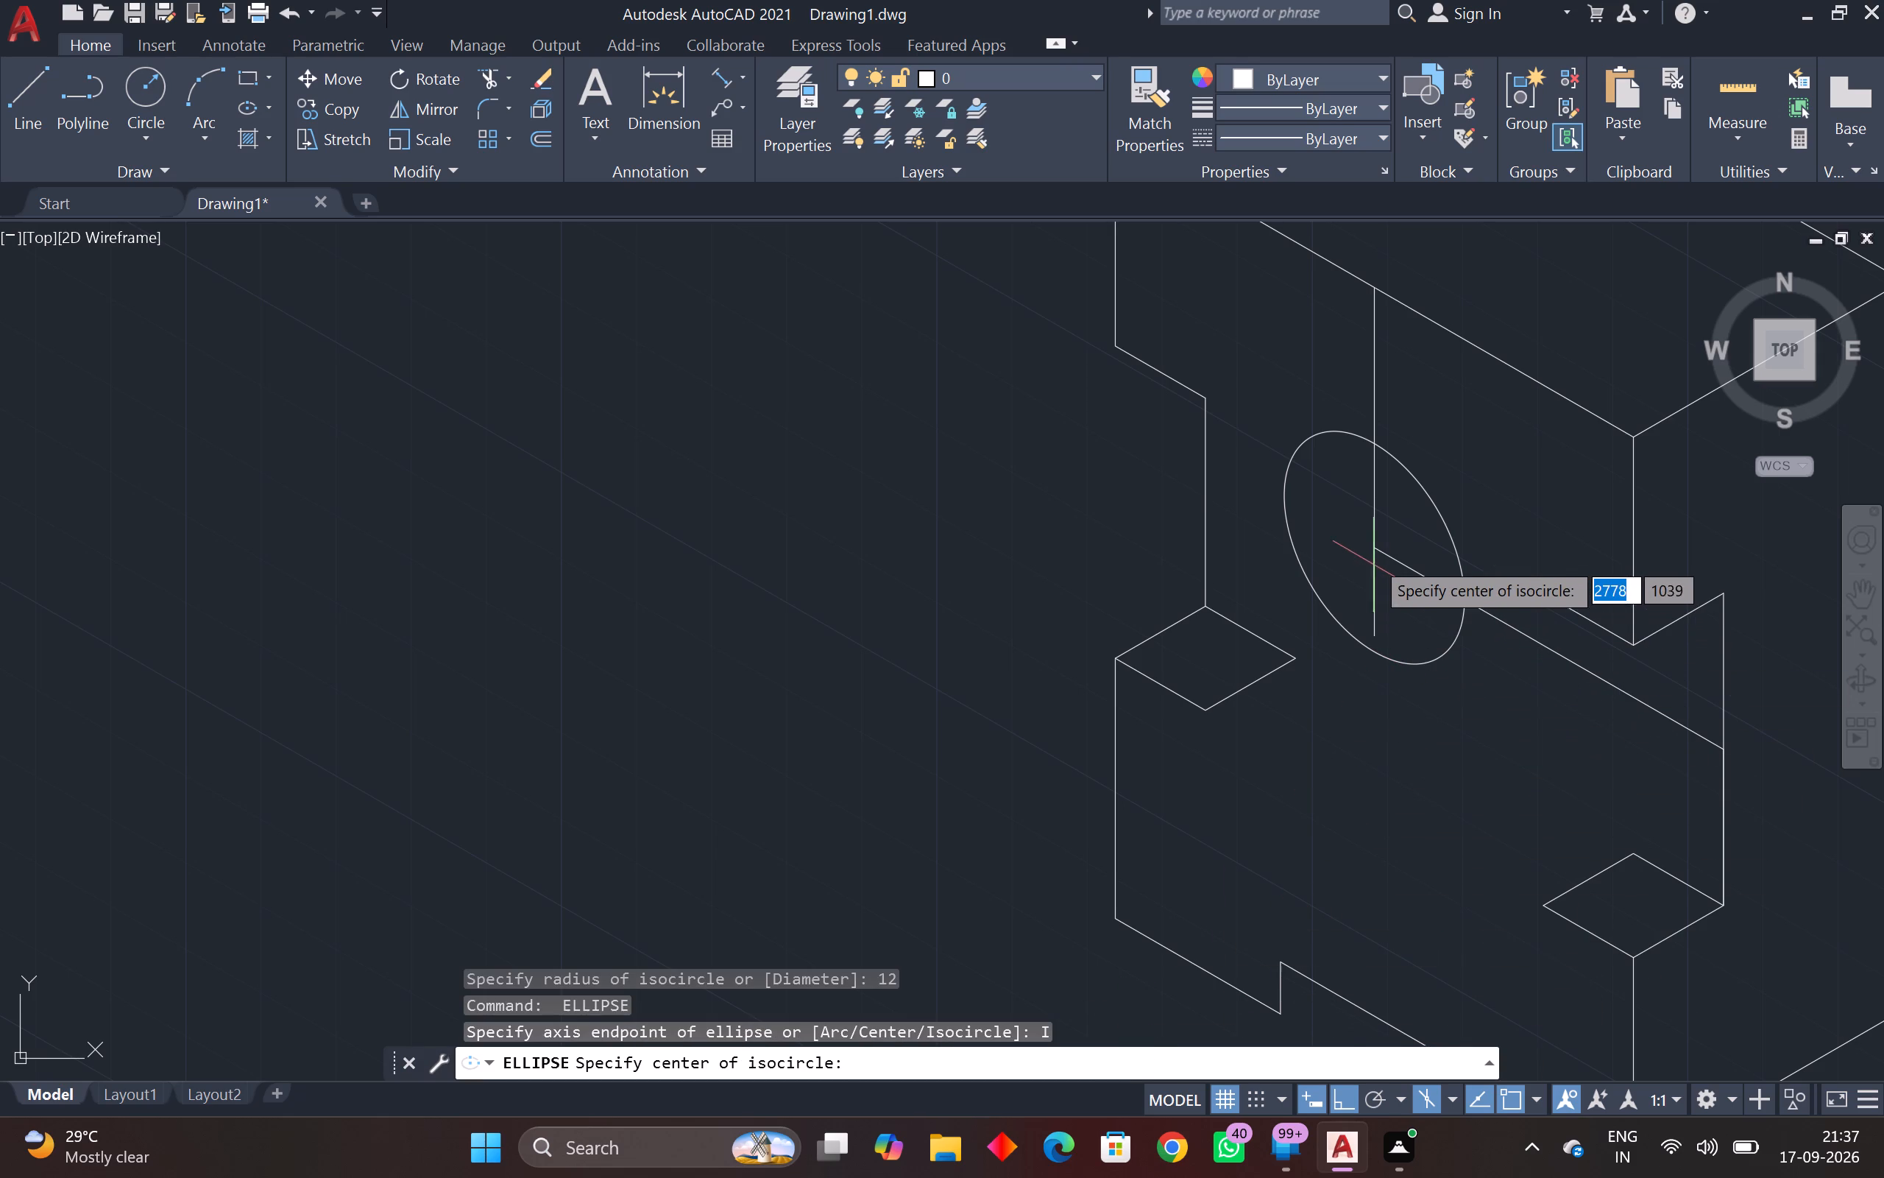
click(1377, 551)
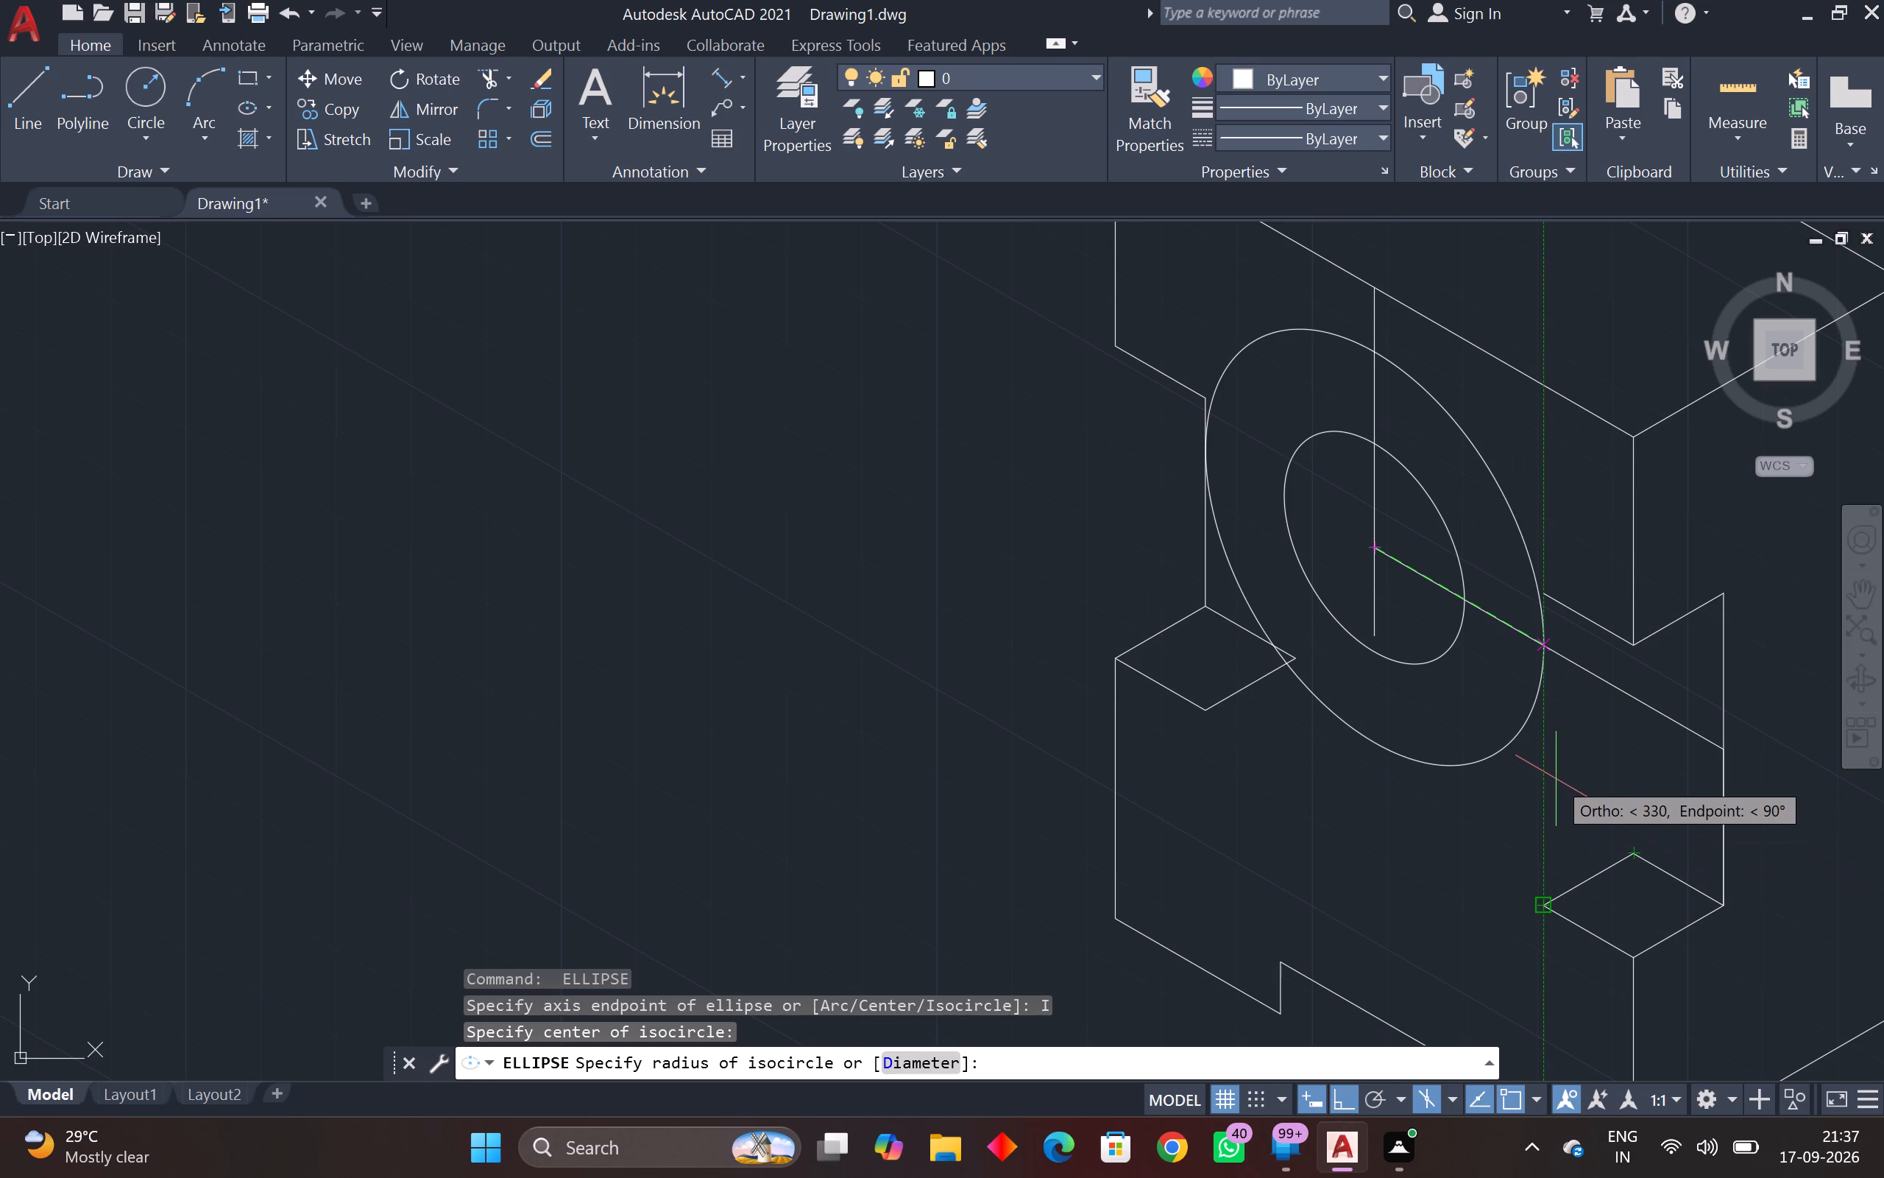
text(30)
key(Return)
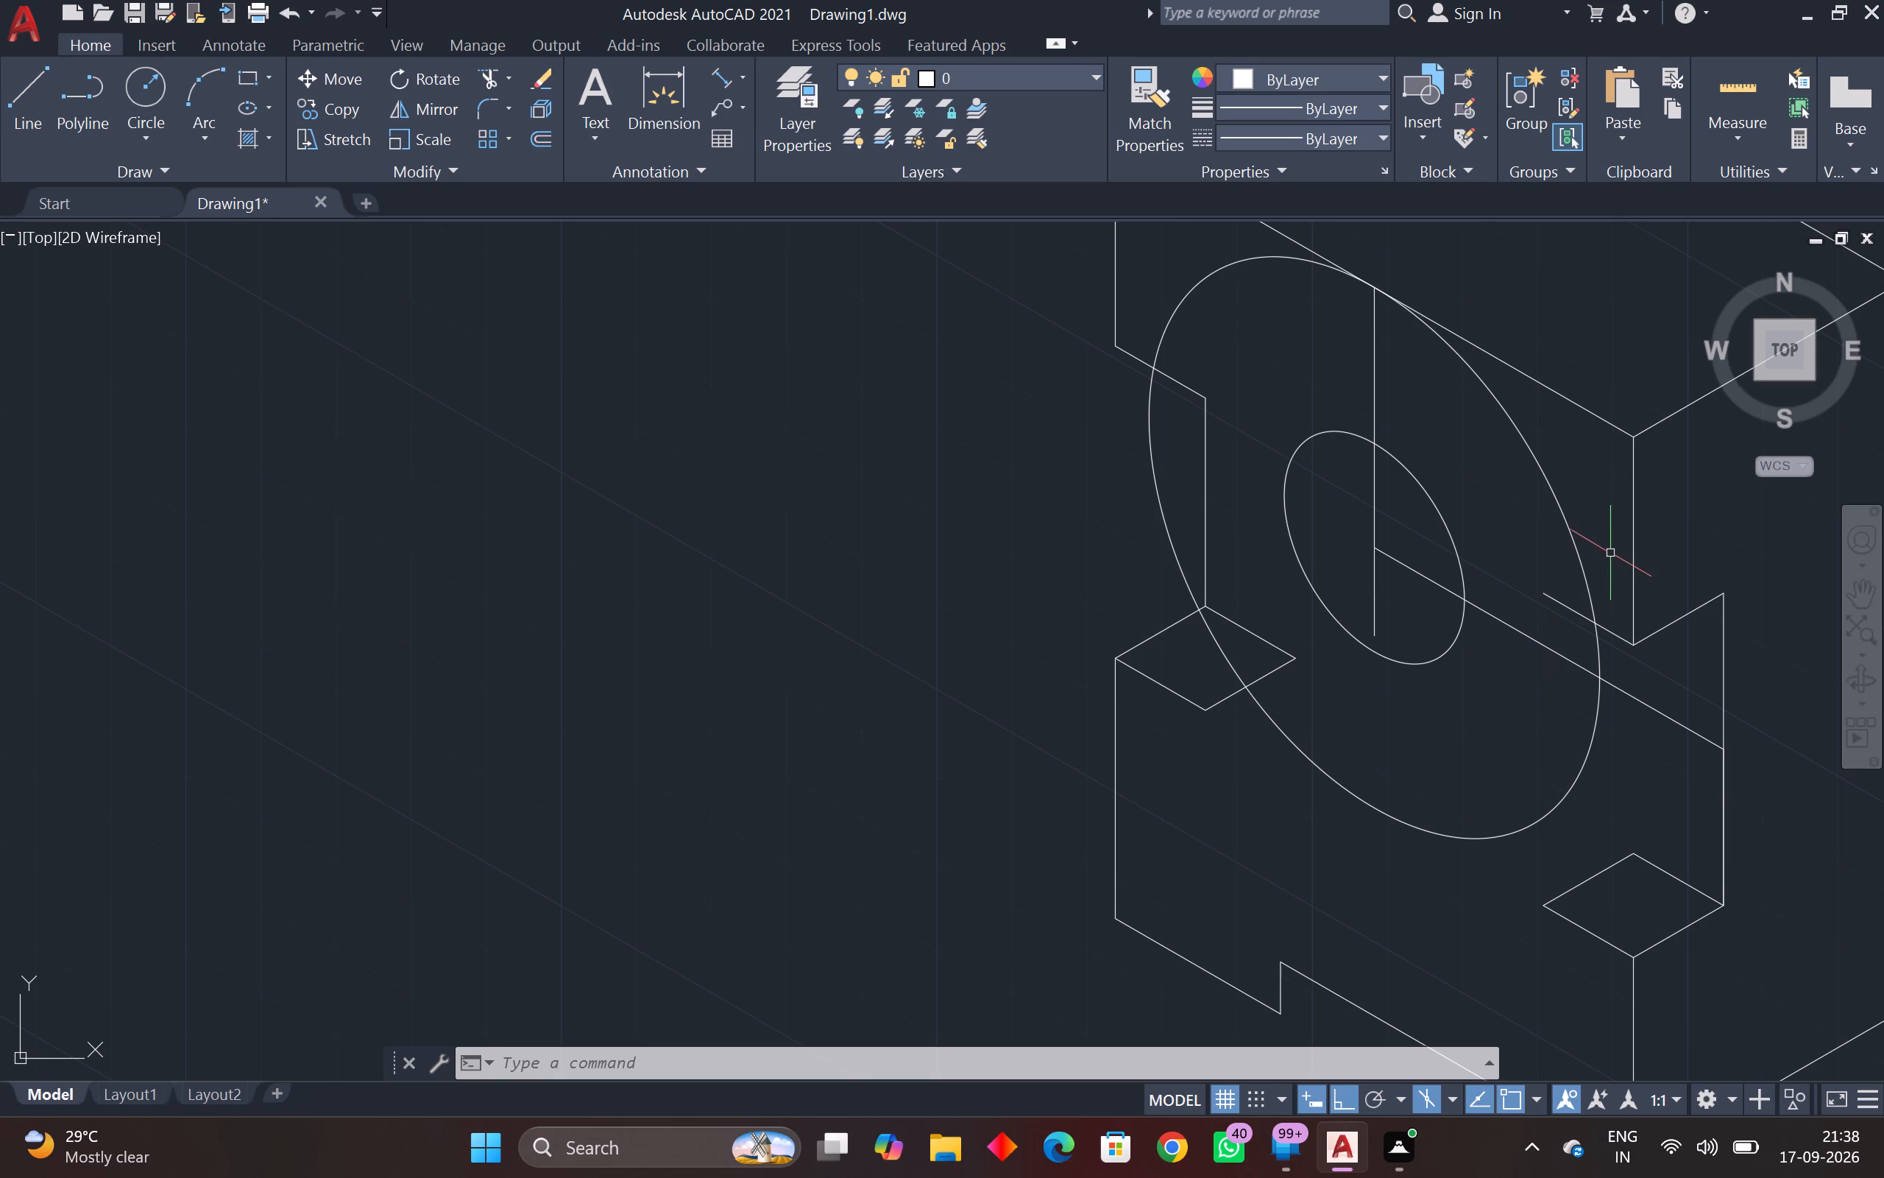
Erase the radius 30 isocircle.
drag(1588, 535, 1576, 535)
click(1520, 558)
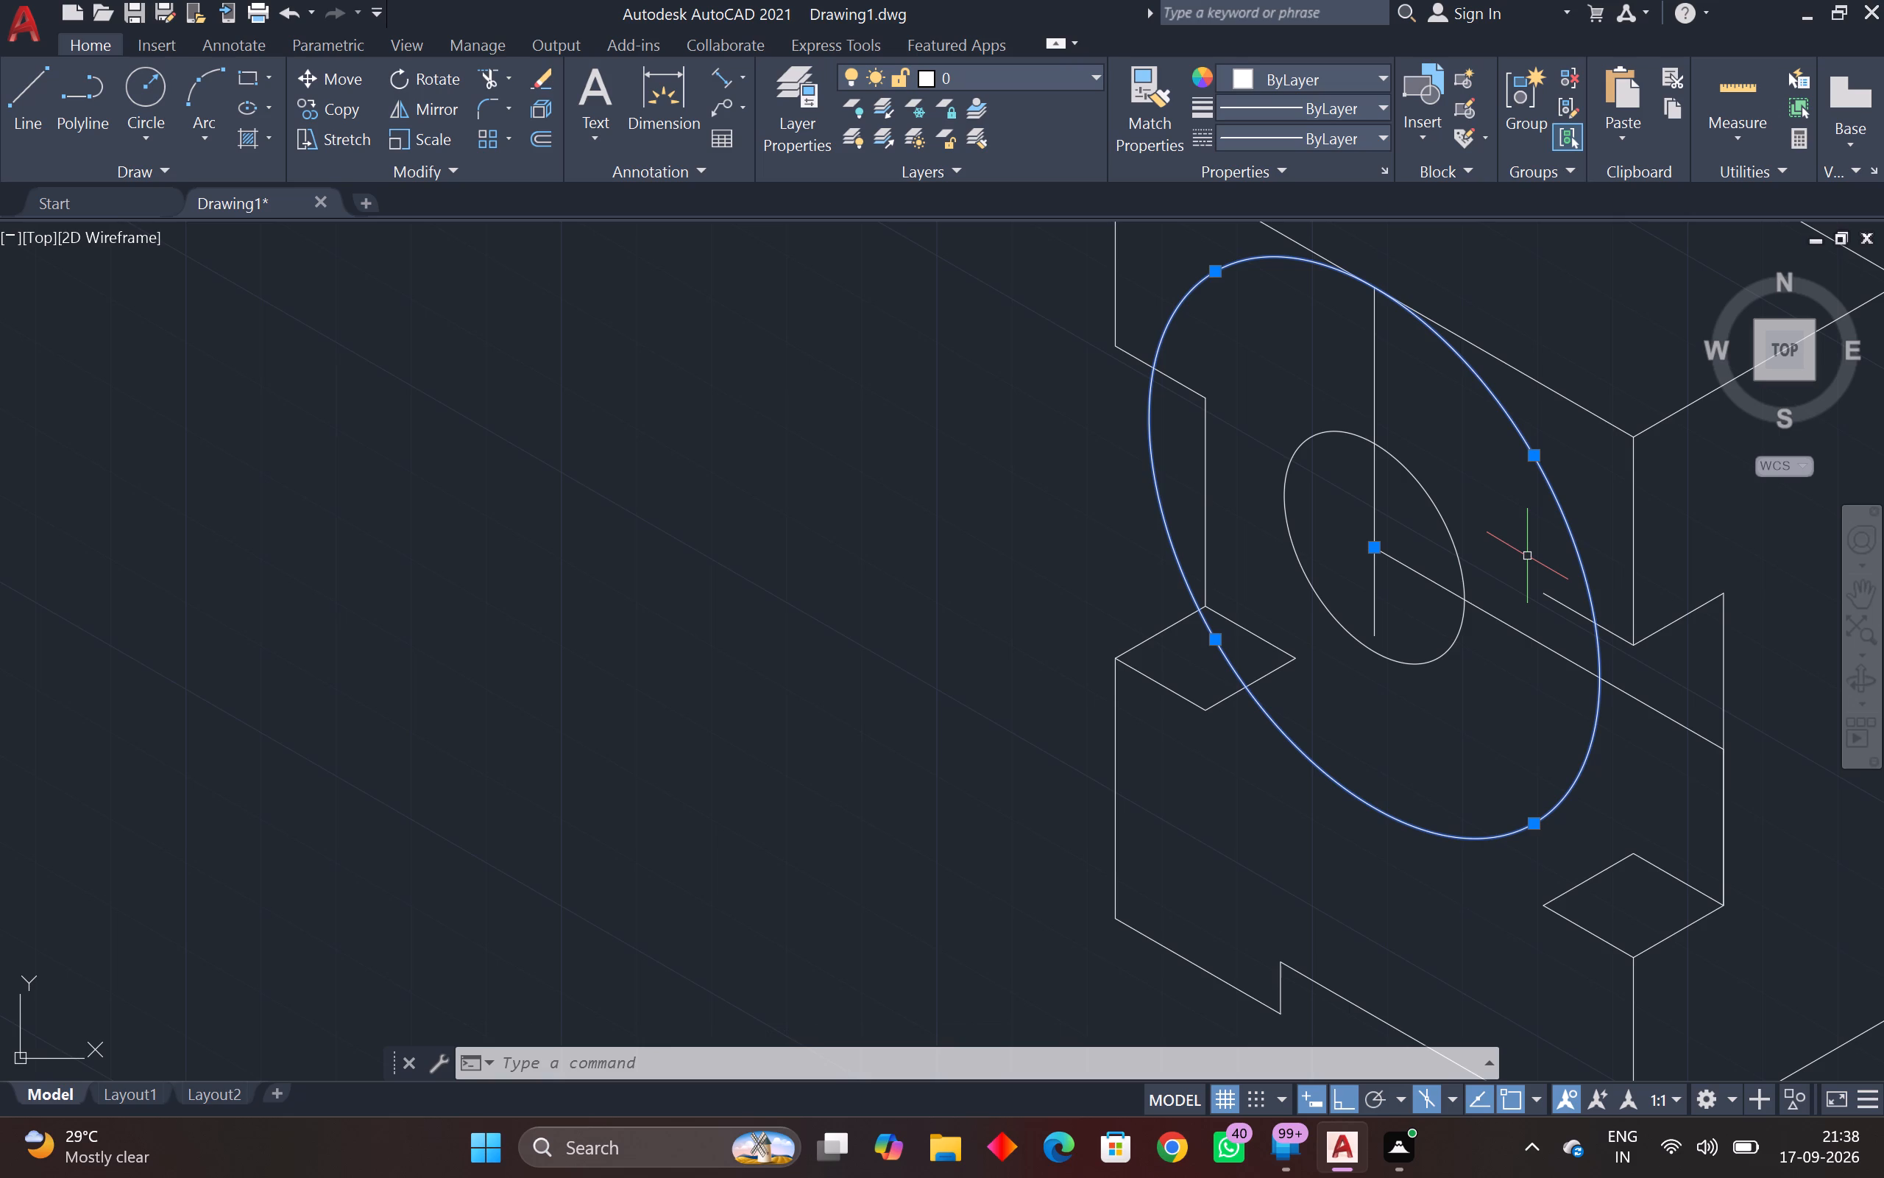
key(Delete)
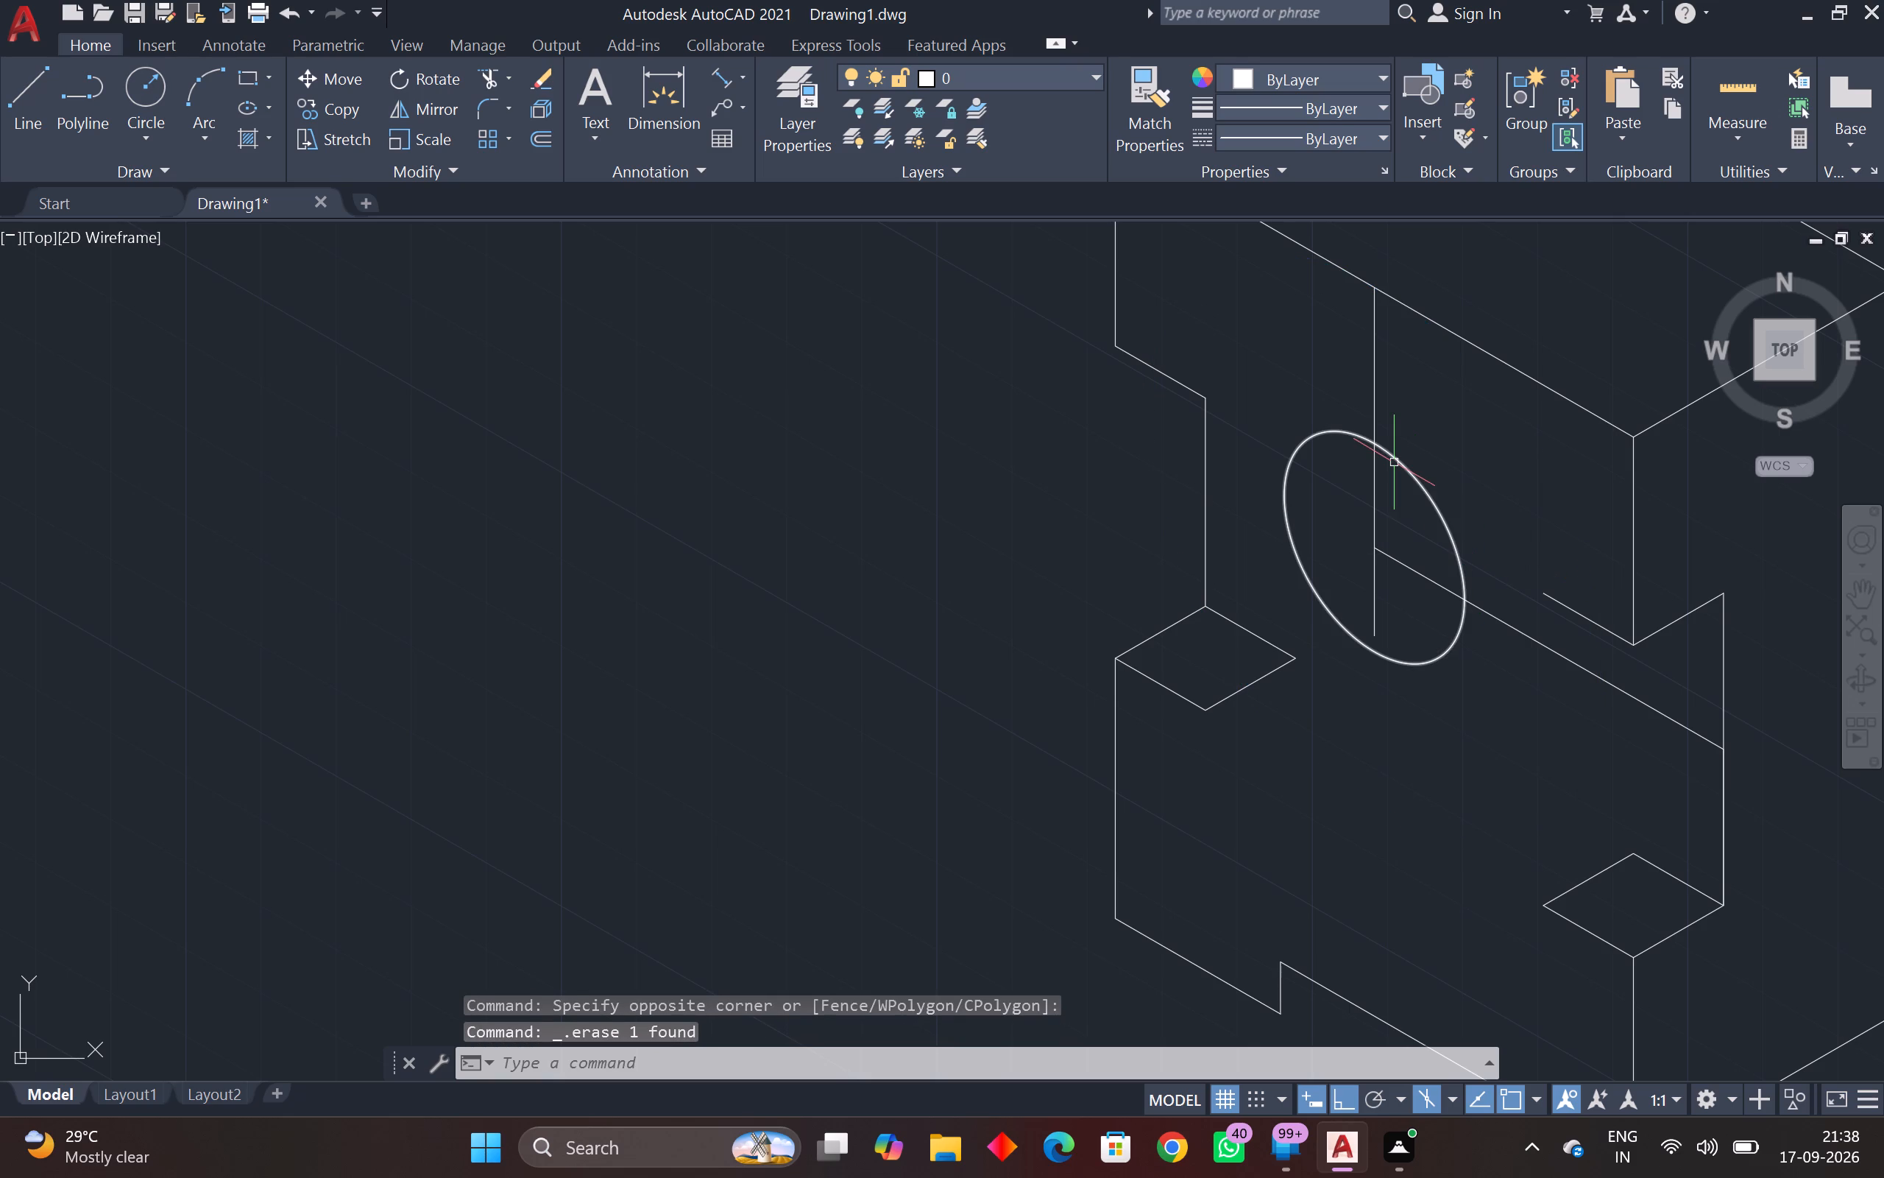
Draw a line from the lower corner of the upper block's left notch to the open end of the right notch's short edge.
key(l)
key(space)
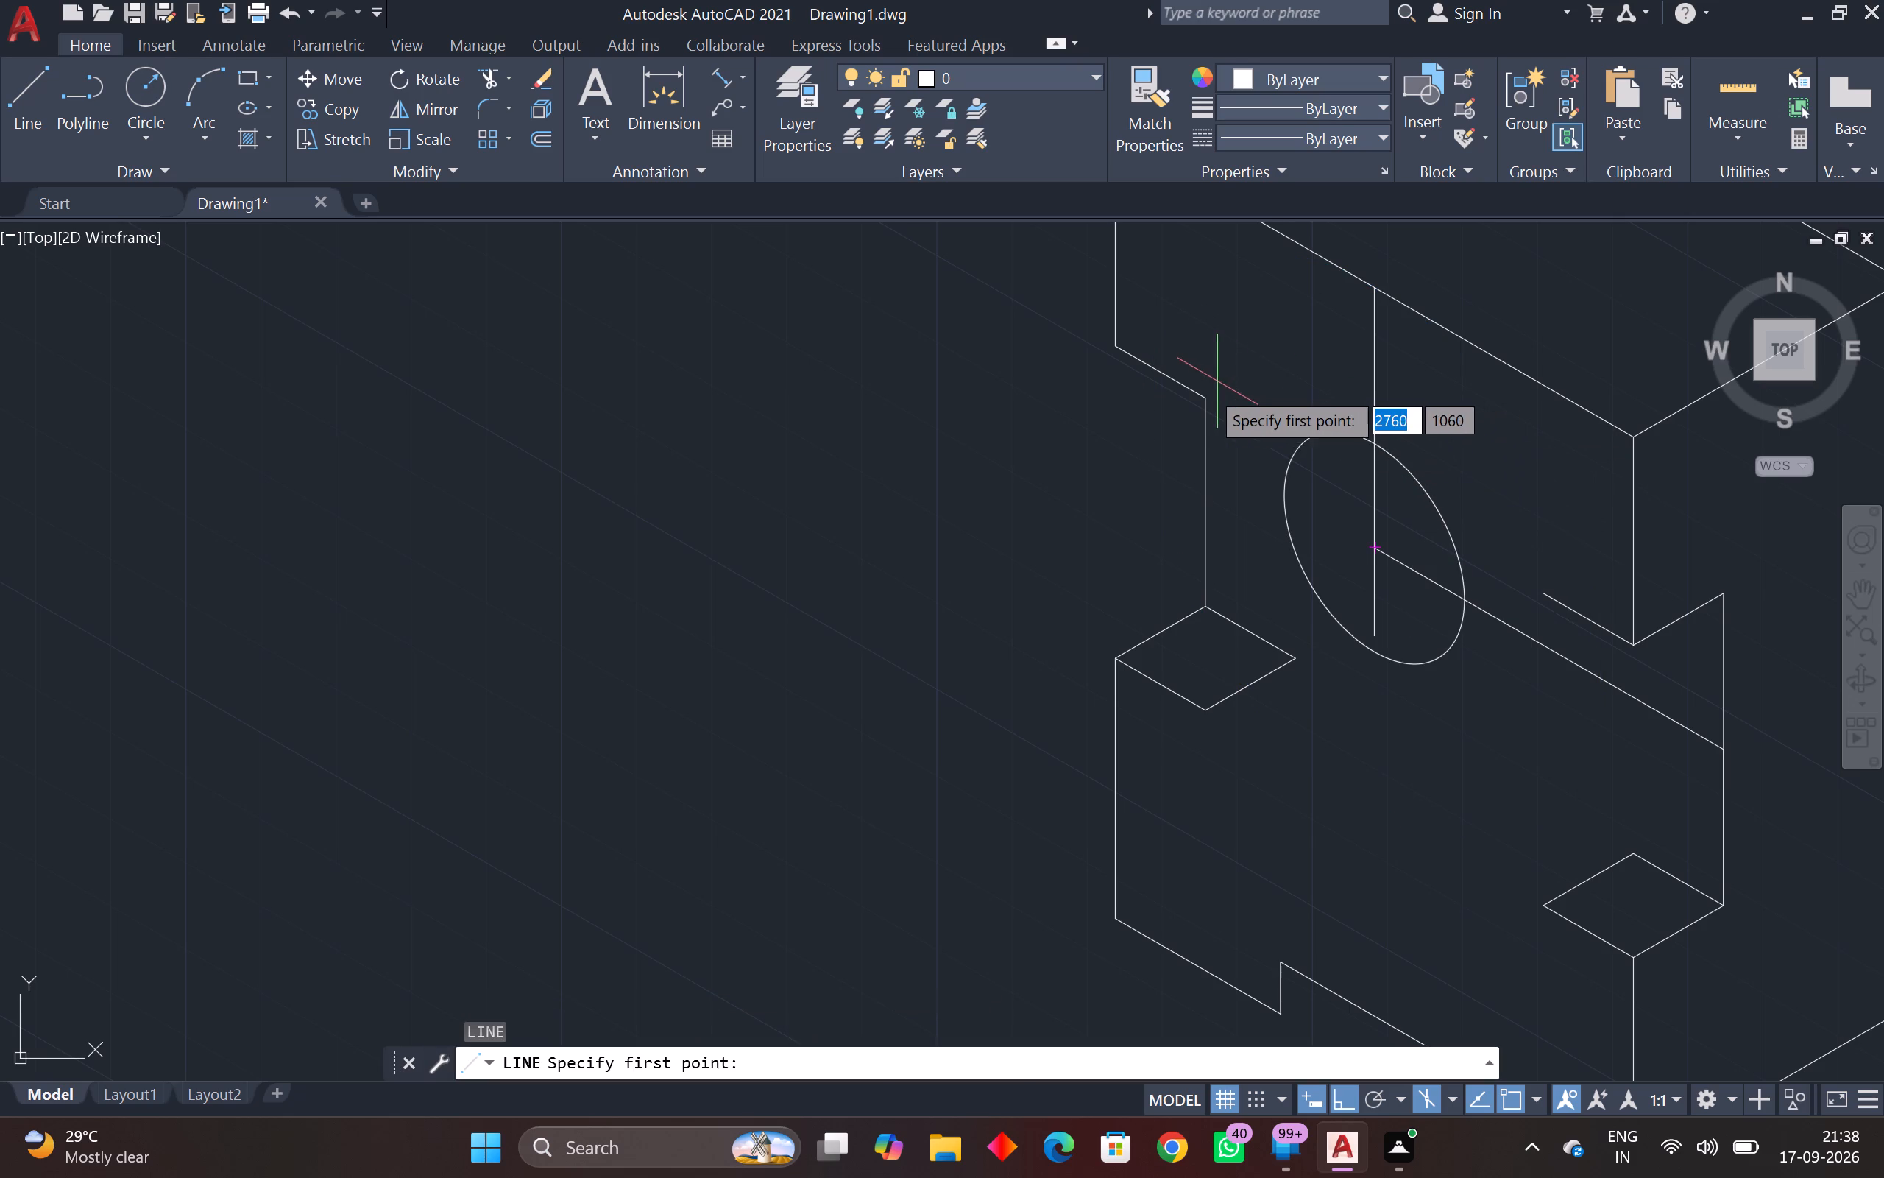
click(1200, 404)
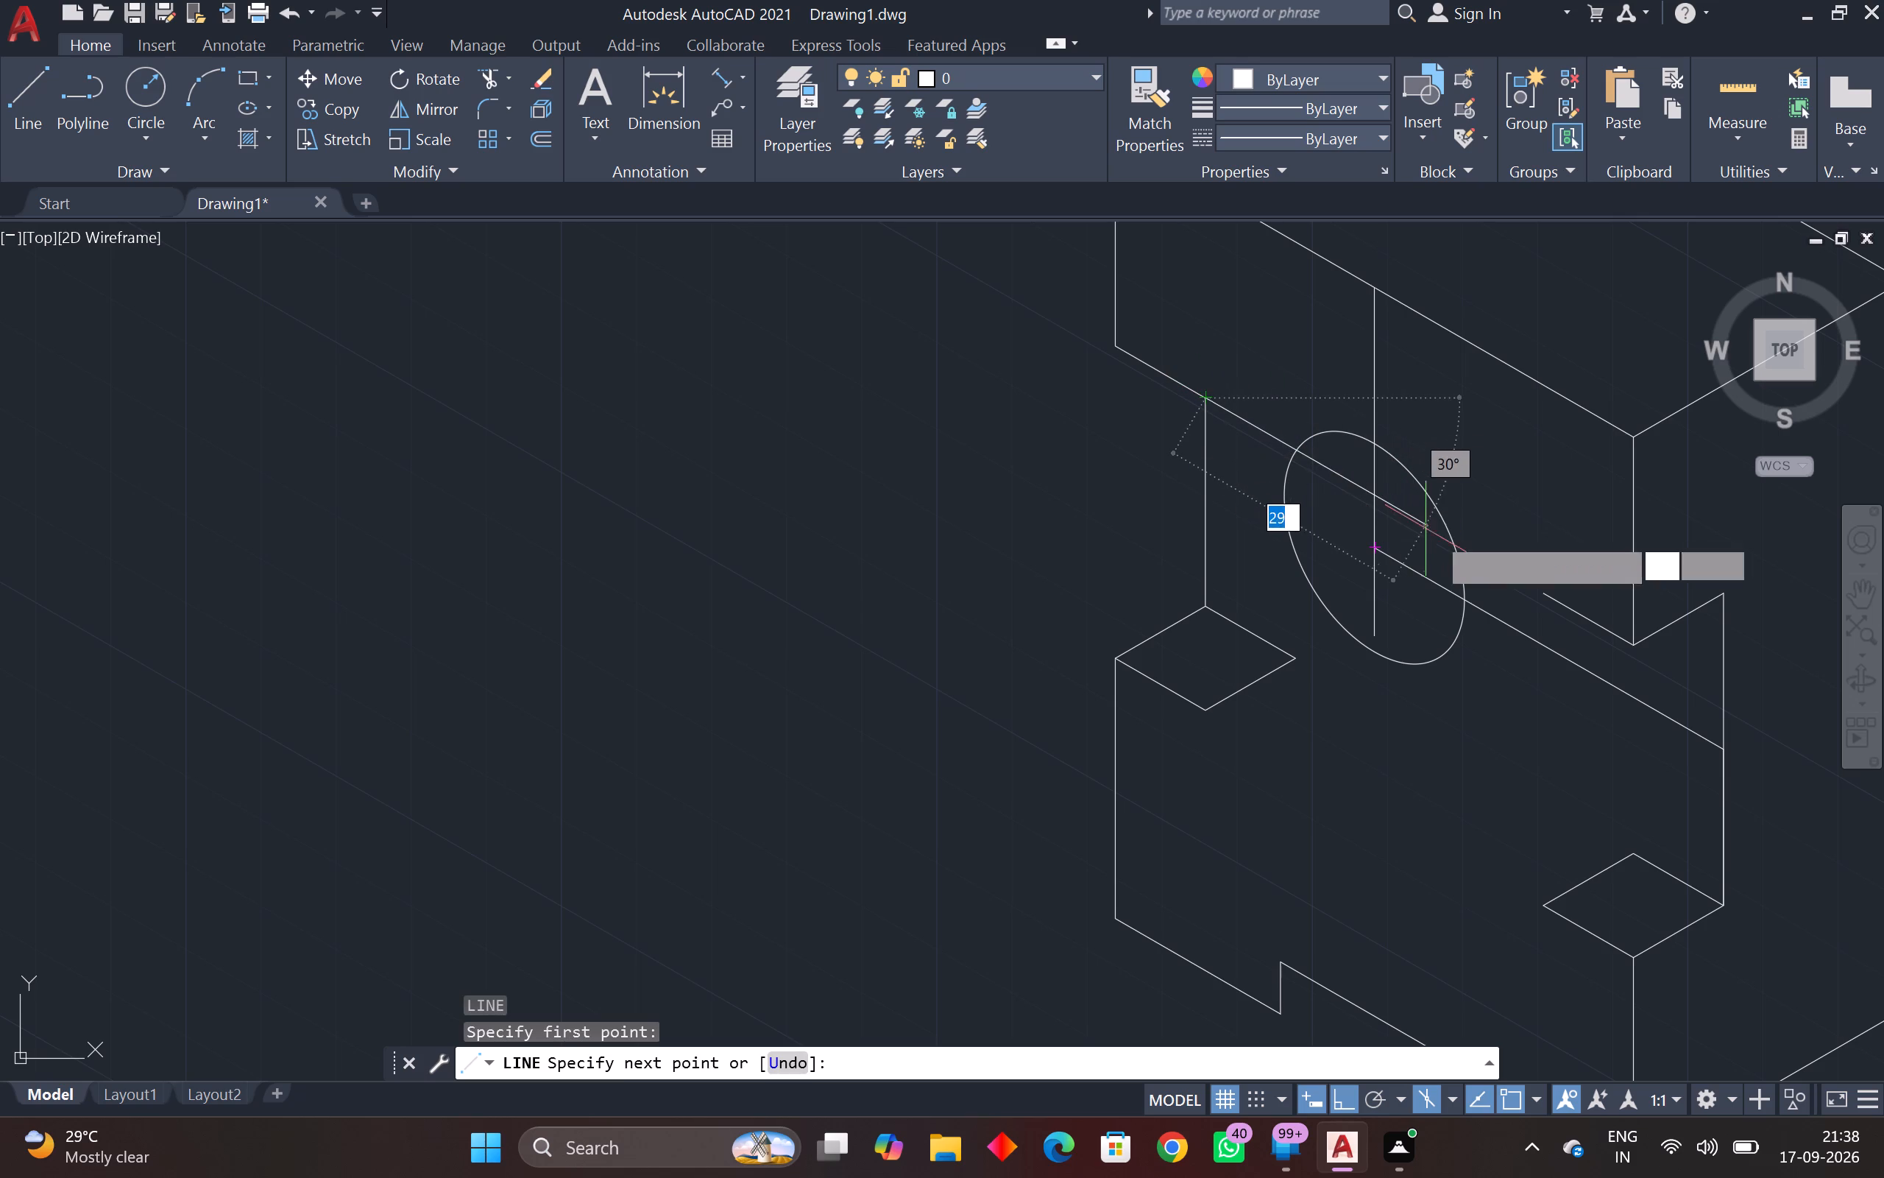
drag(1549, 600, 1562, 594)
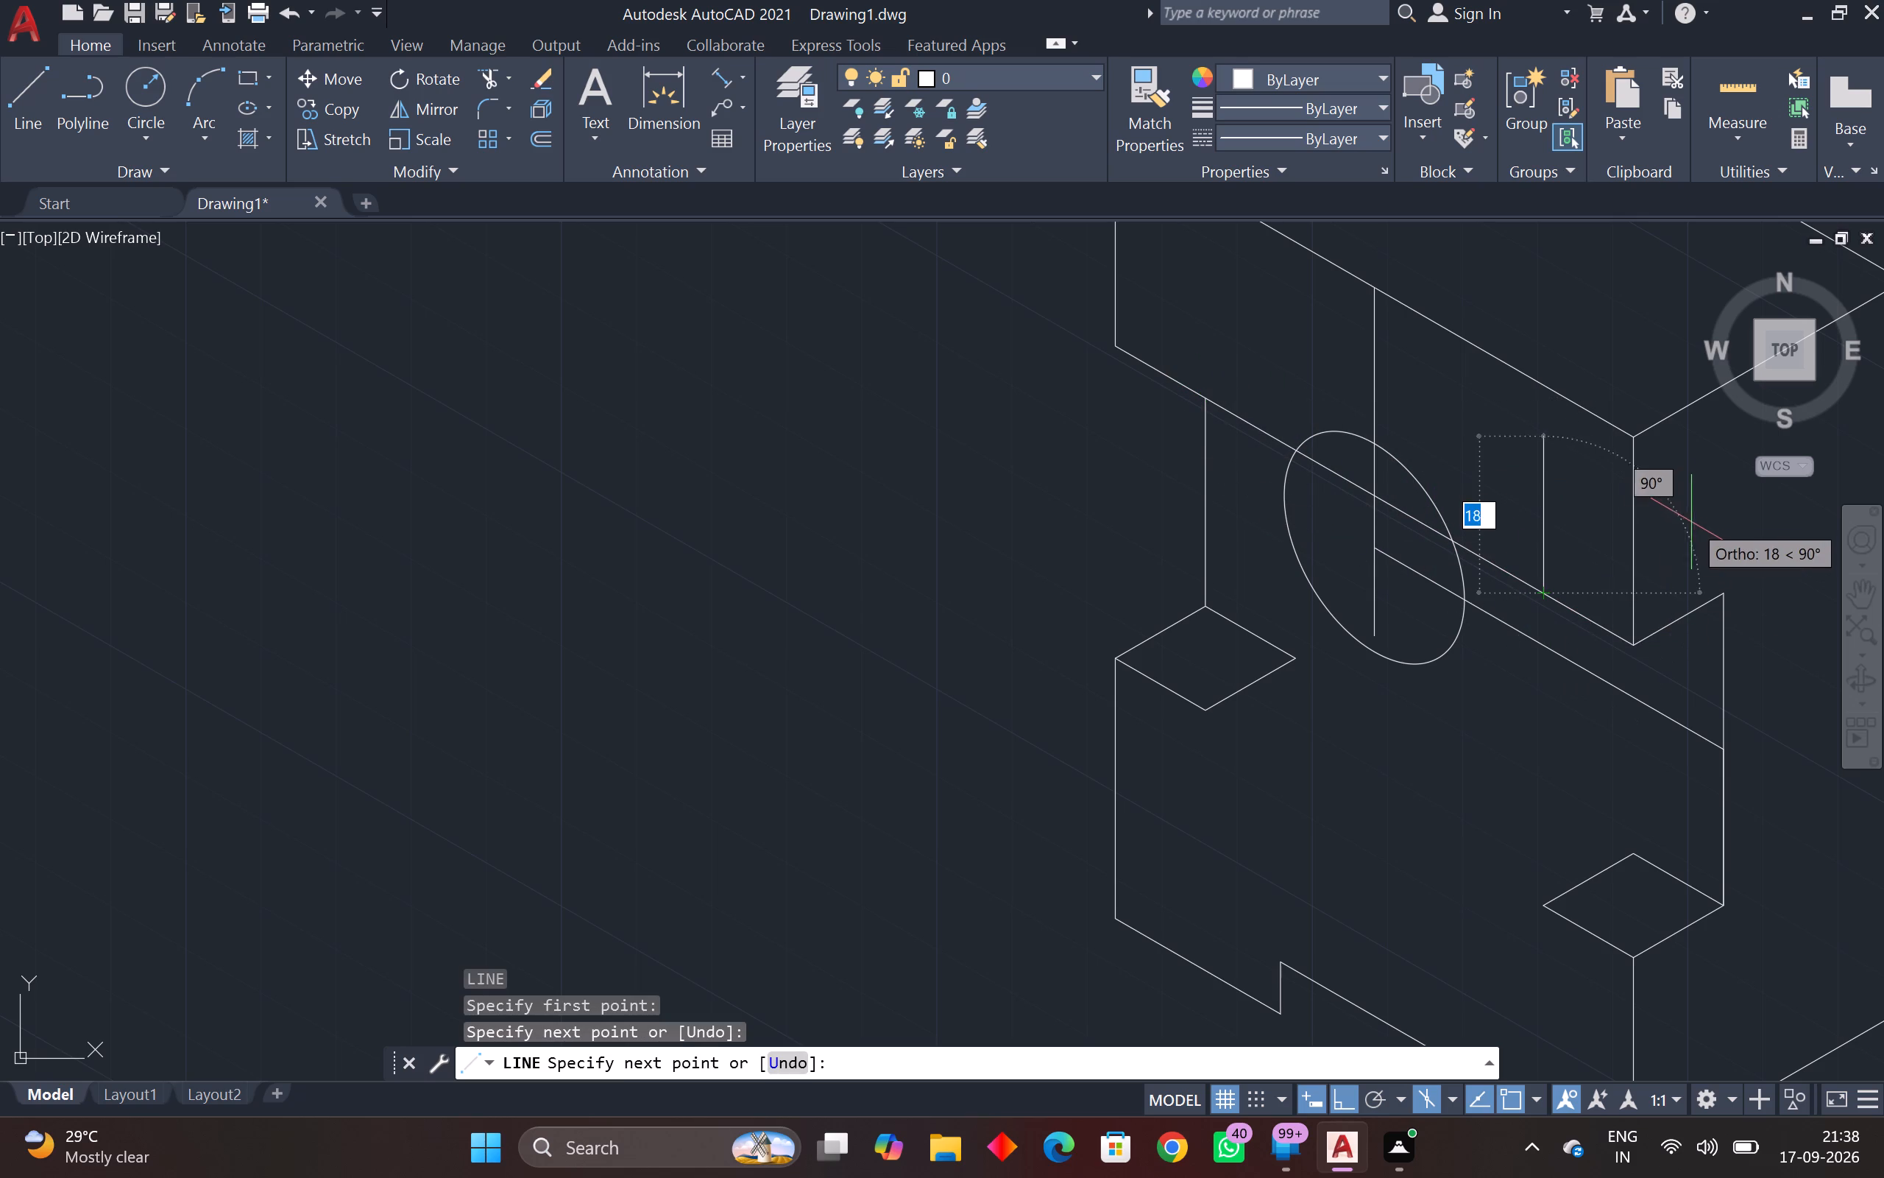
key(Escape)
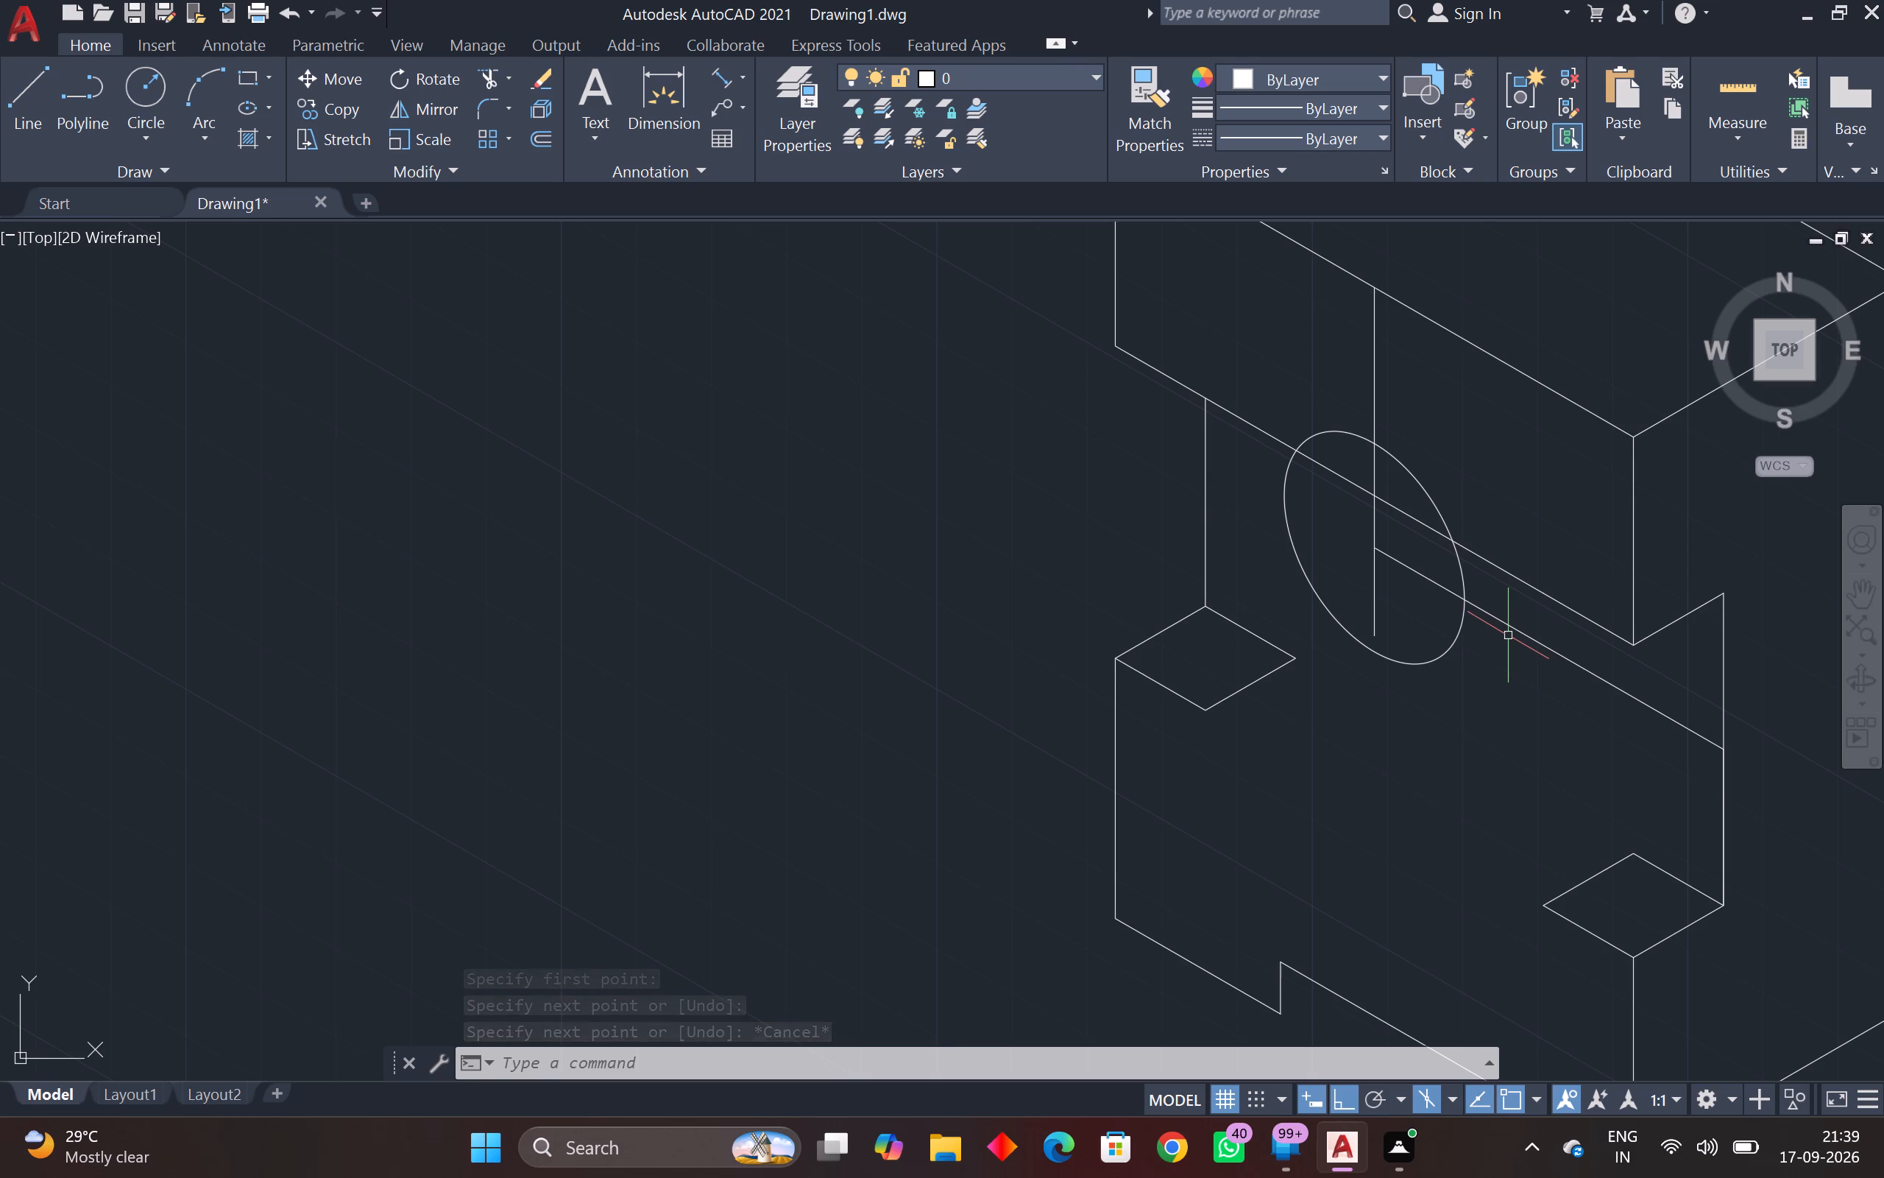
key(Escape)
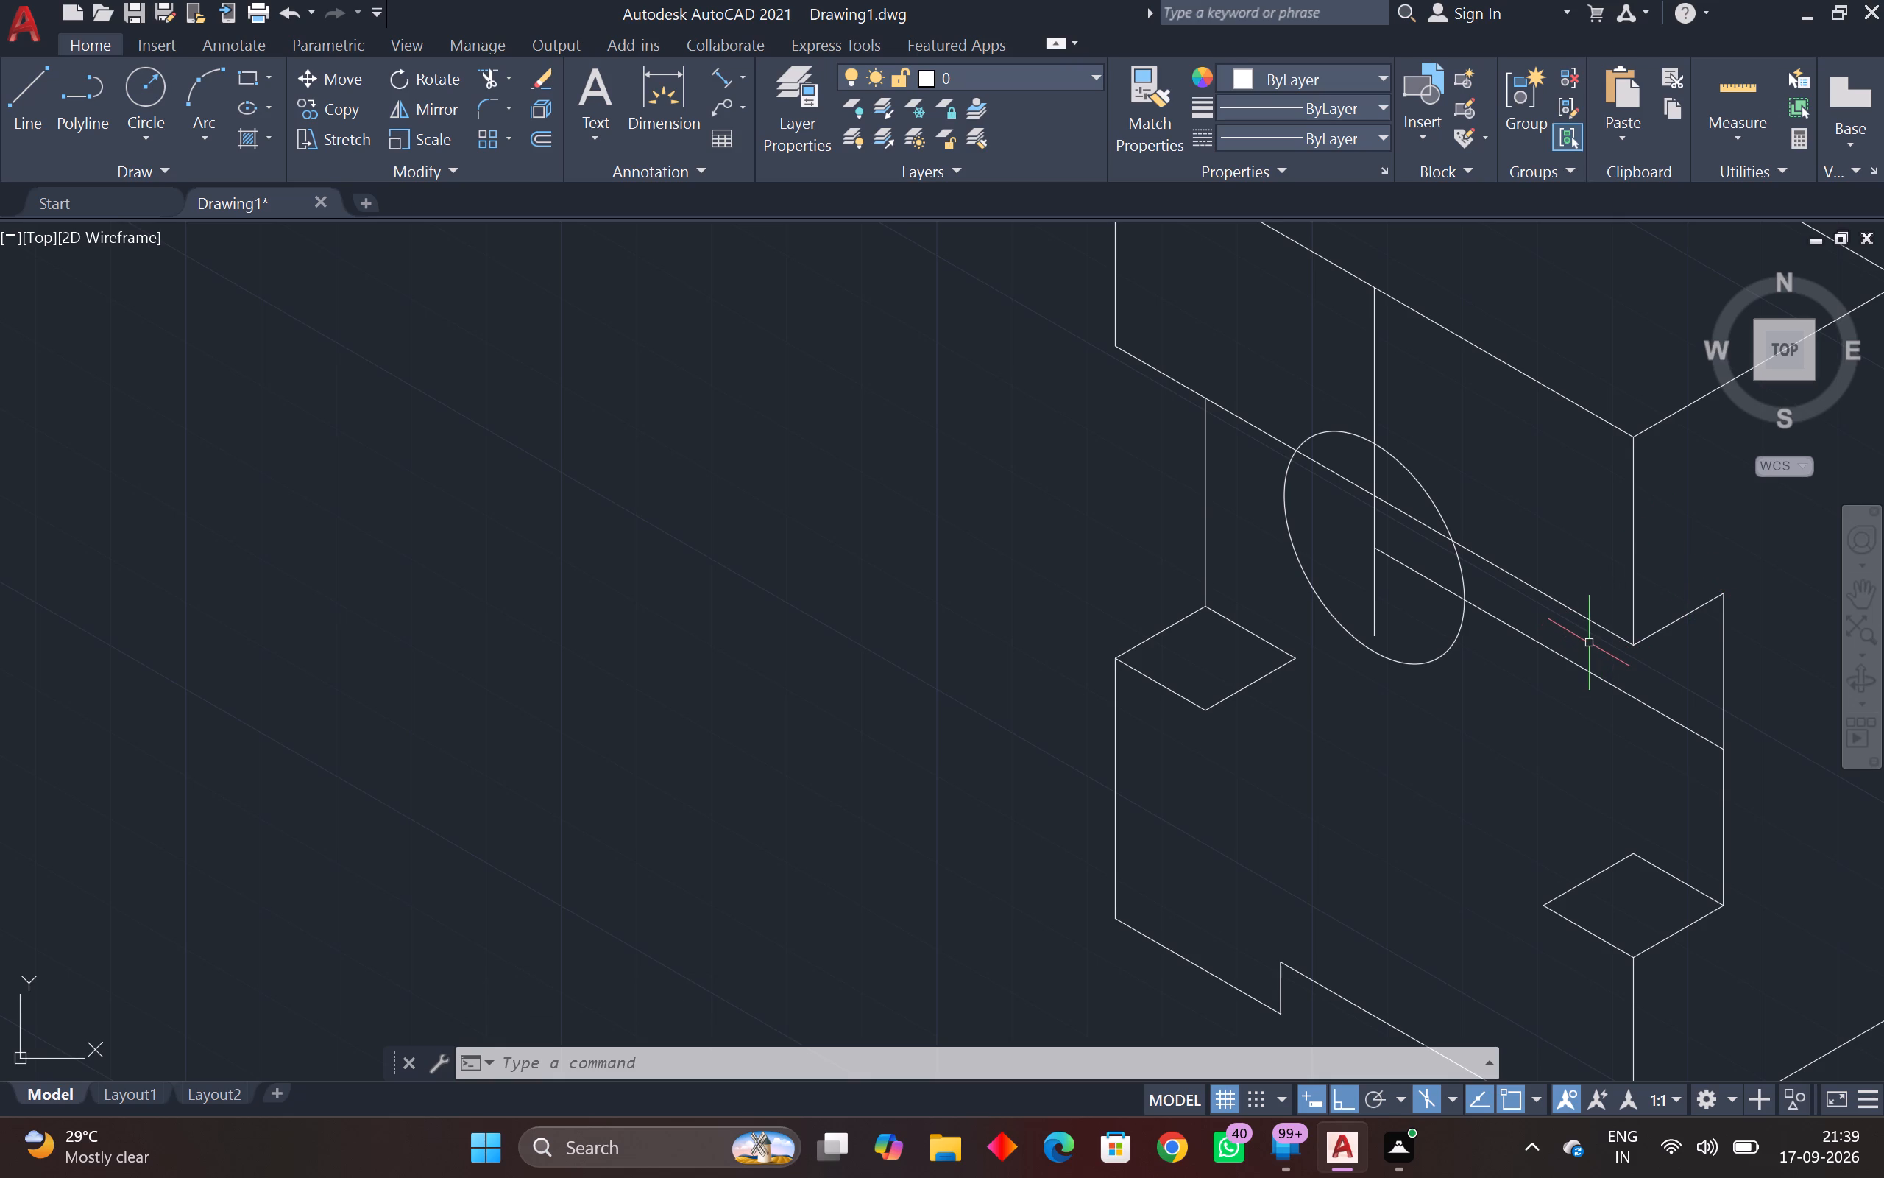
Erase the remaining isocircle centred on the vertical centre line.
scroll(1567, 661, up, 2)
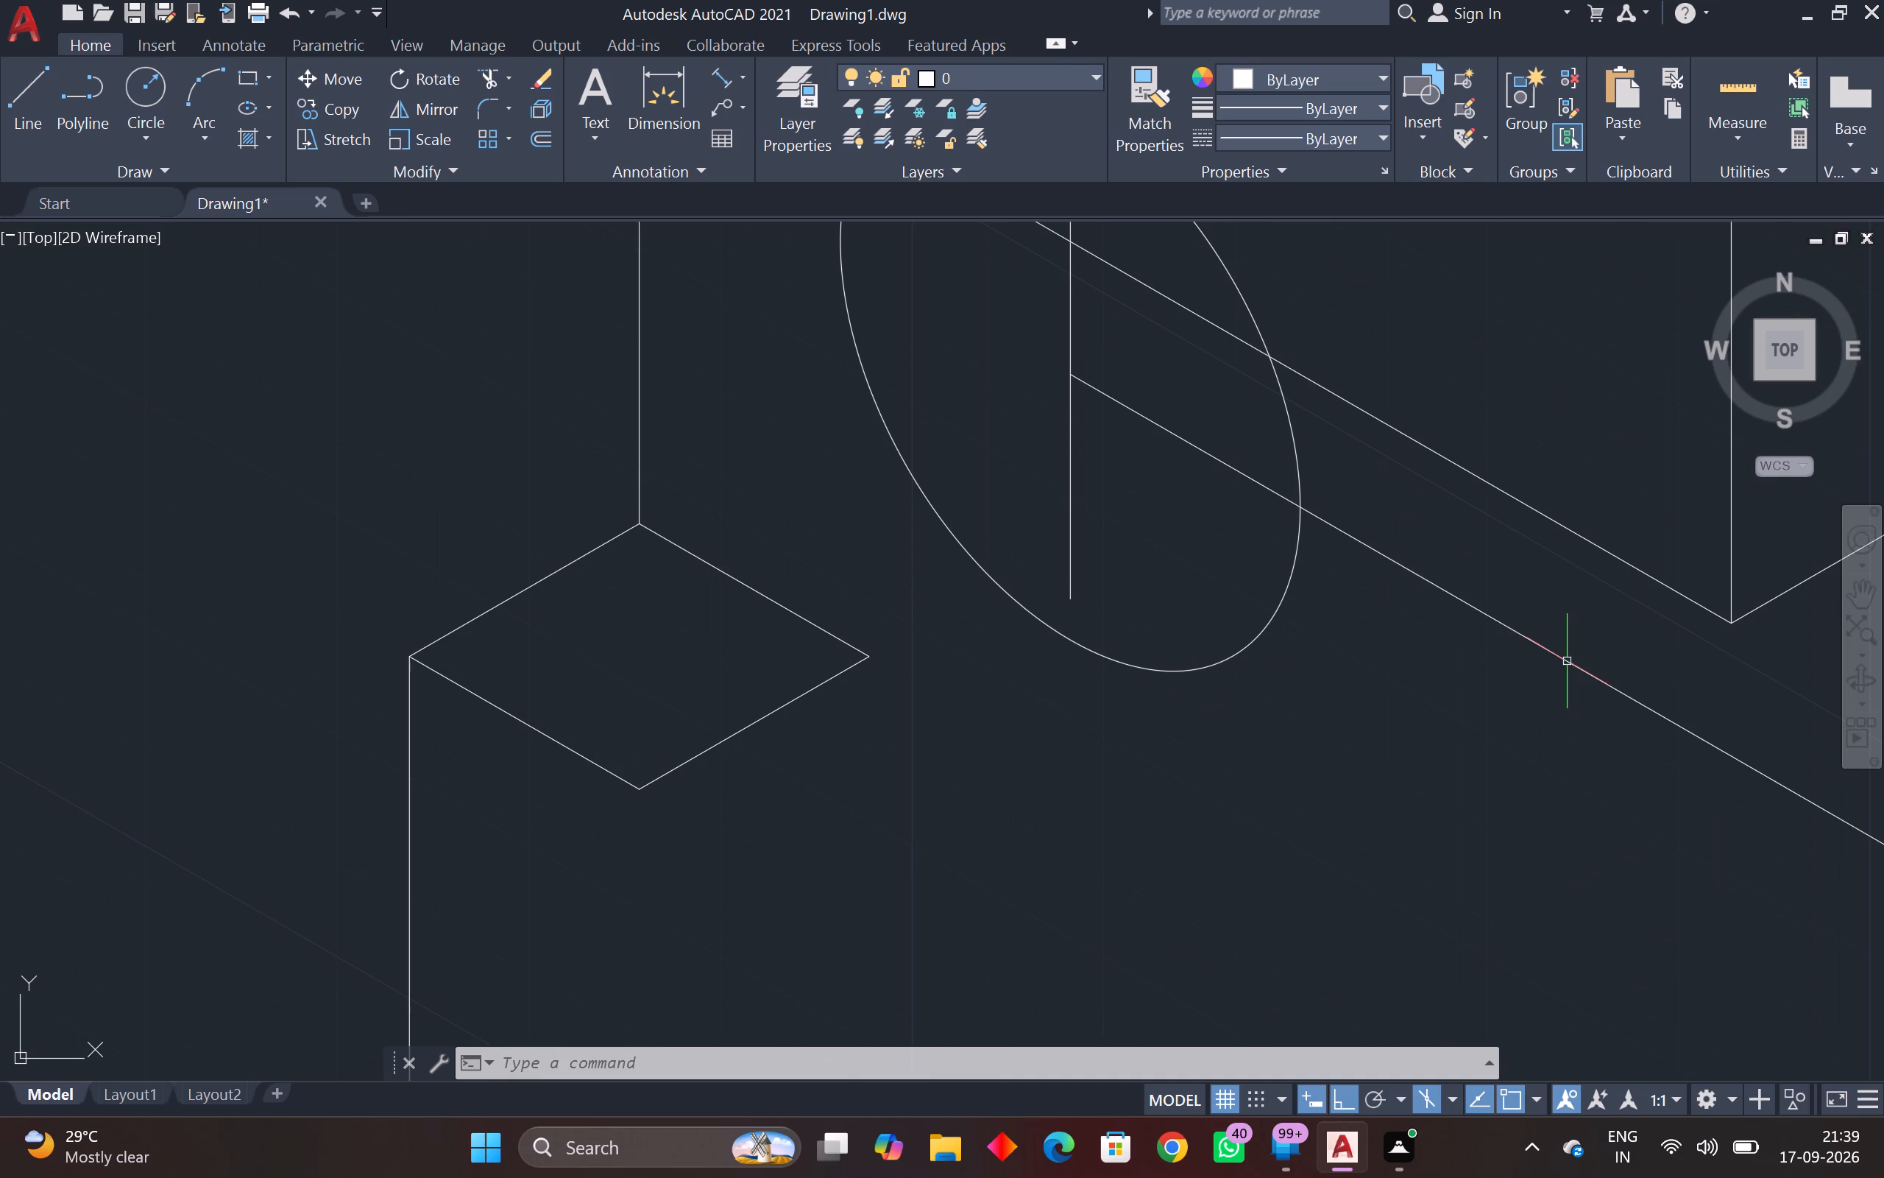
key(Escape)
key(Escape)
drag(1342, 608, 1228, 652)
click(1119, 680)
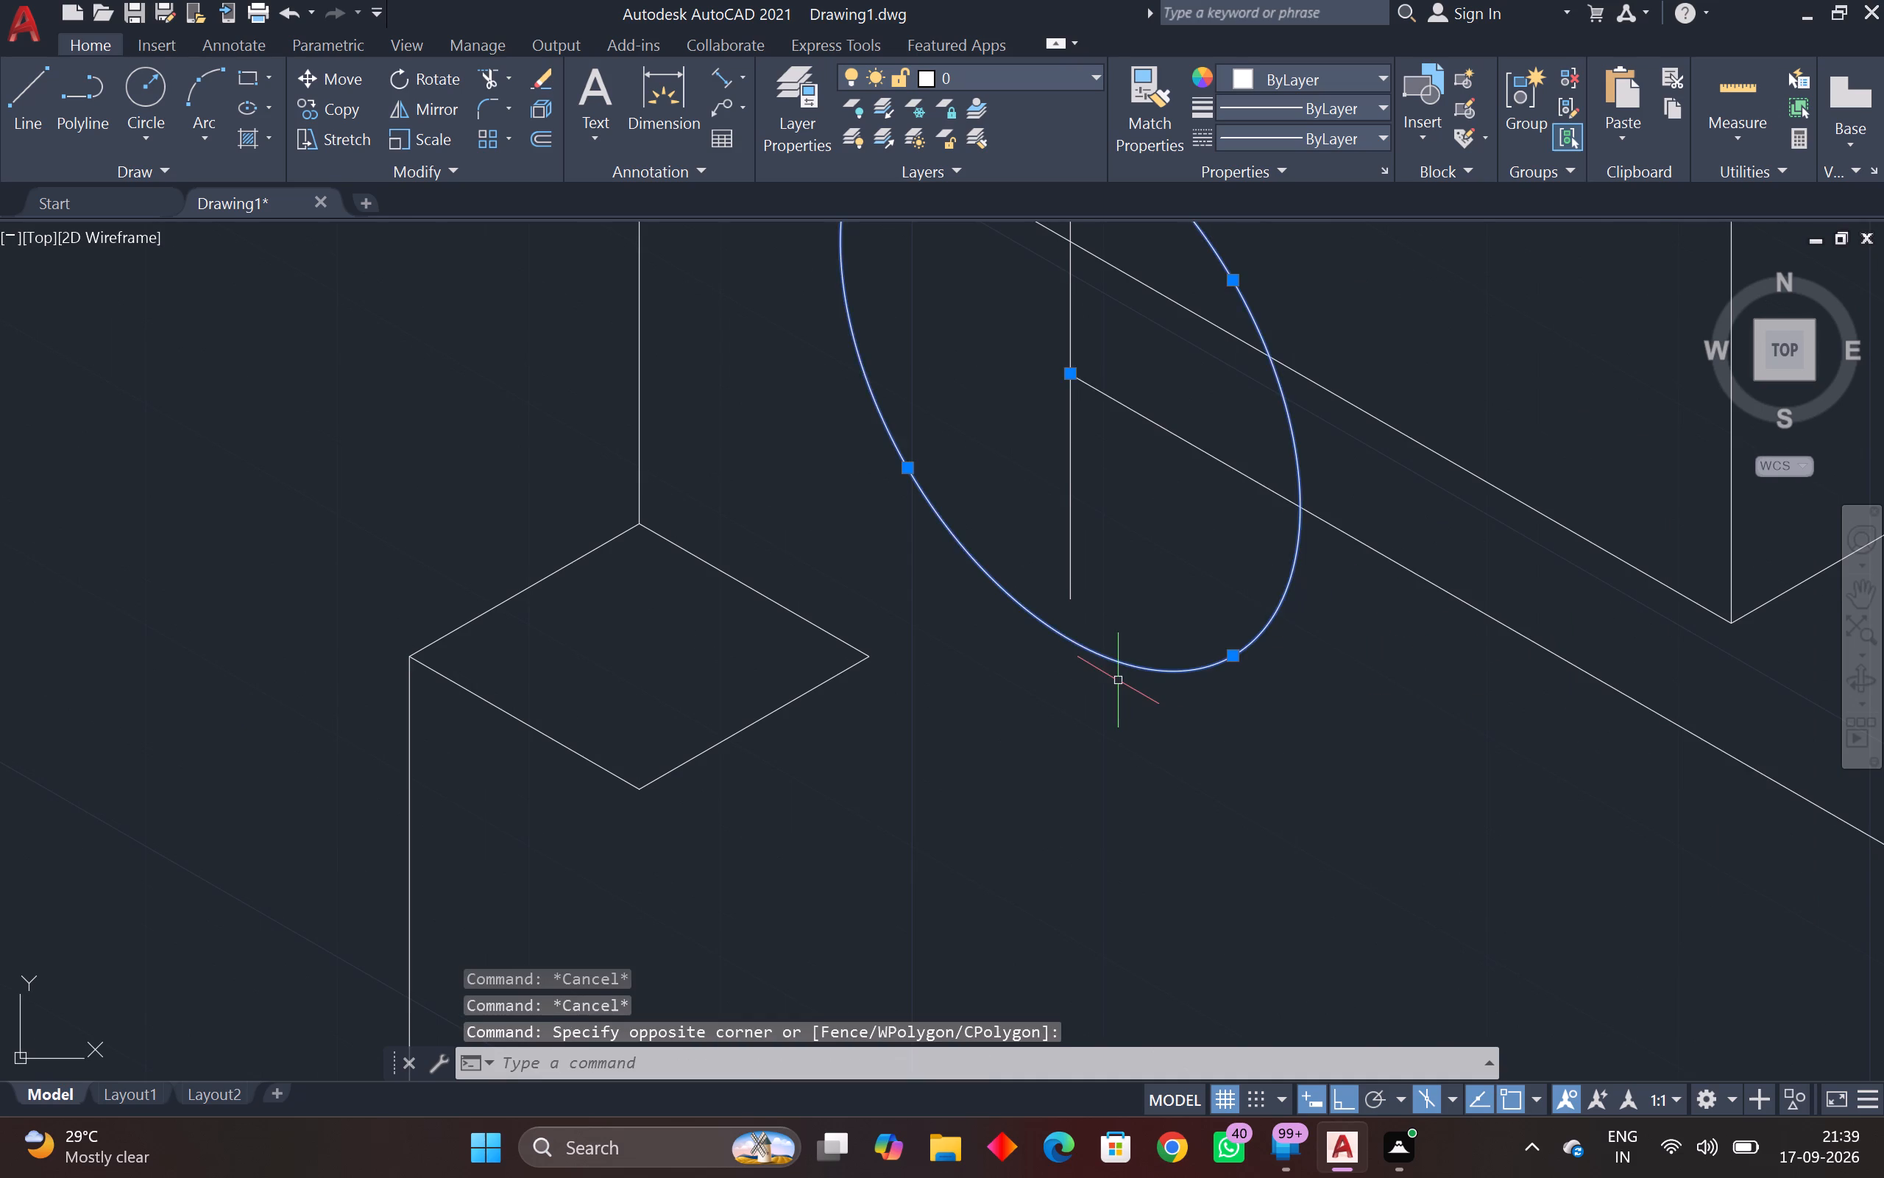
scroll(1117, 680, down, 1)
middle_drag(1117, 680, 1235, 717)
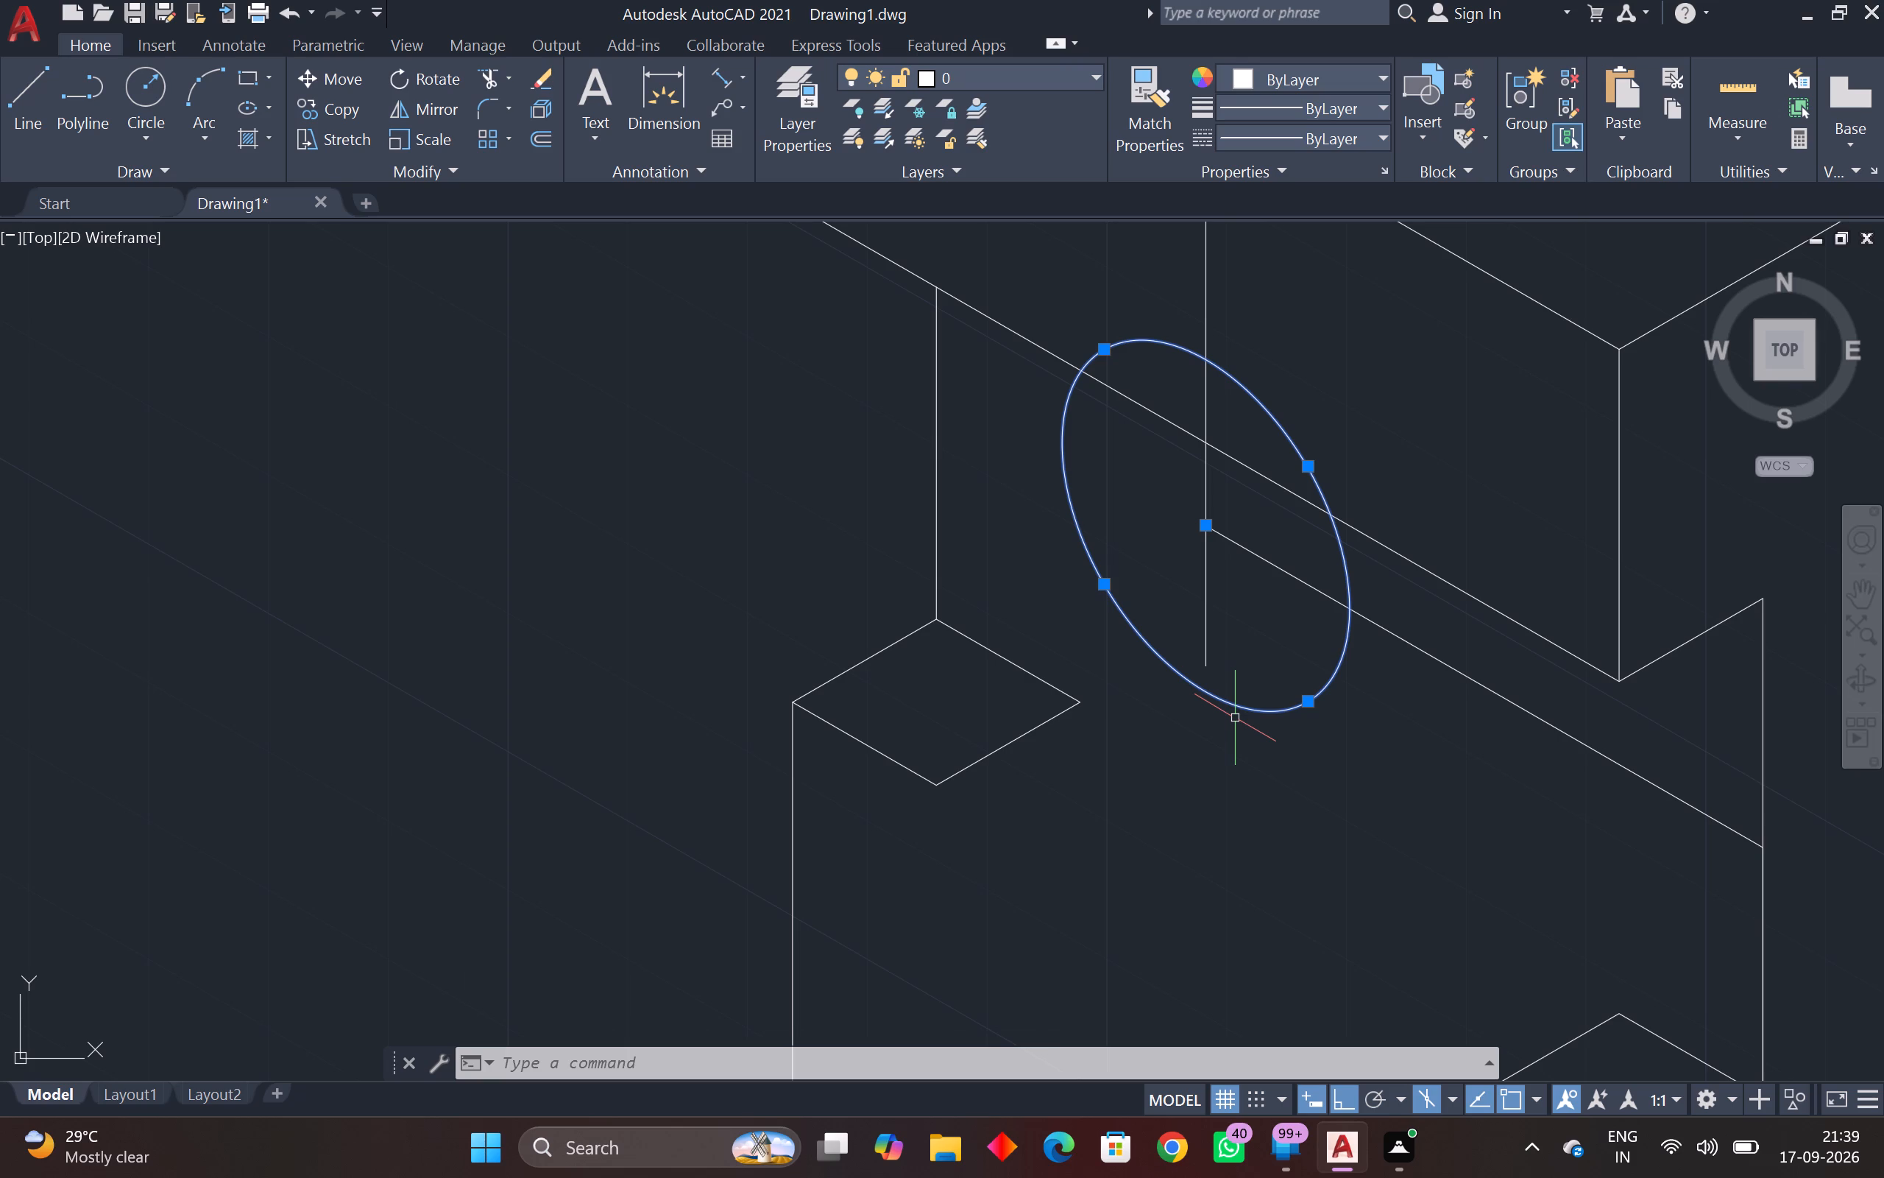
scroll(1239, 726, down, 1)
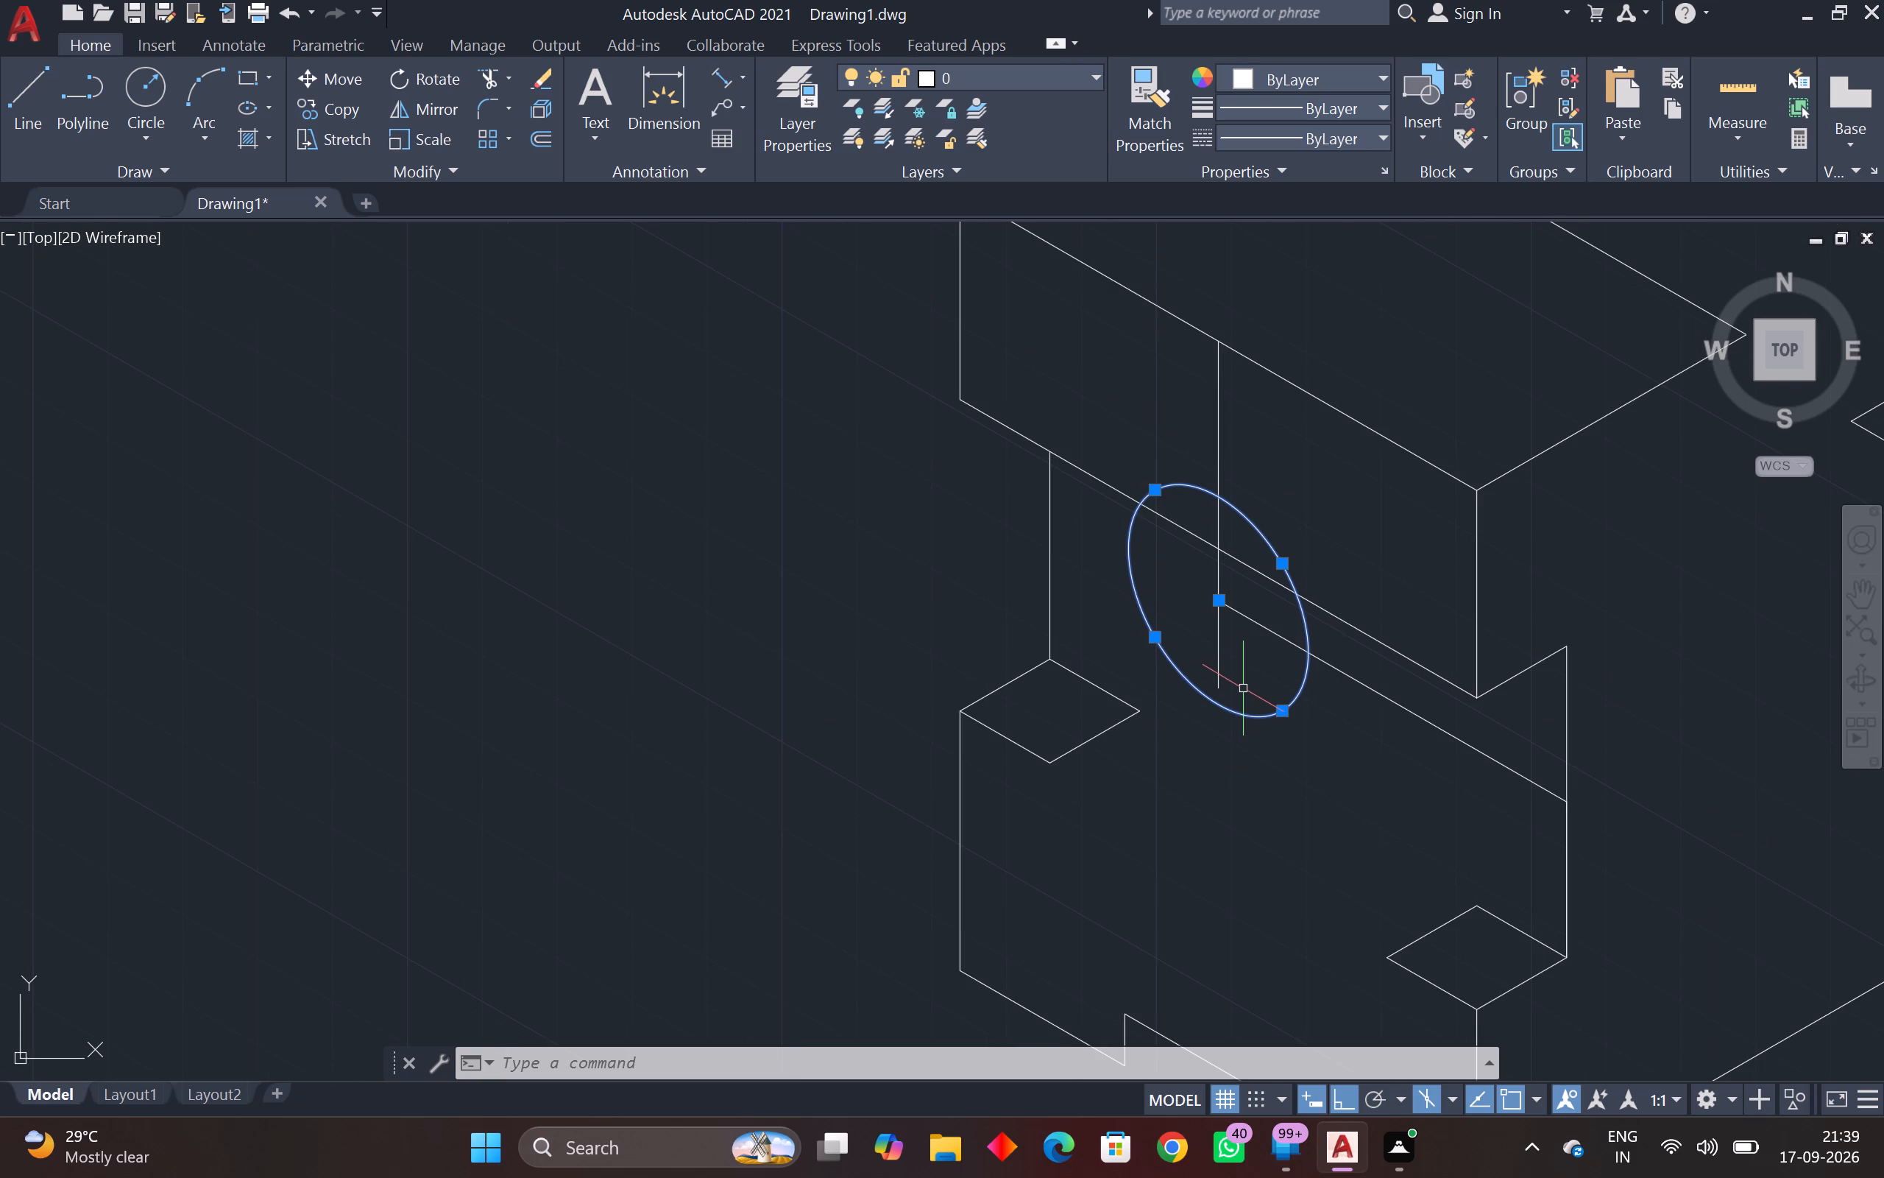
key(Delete)
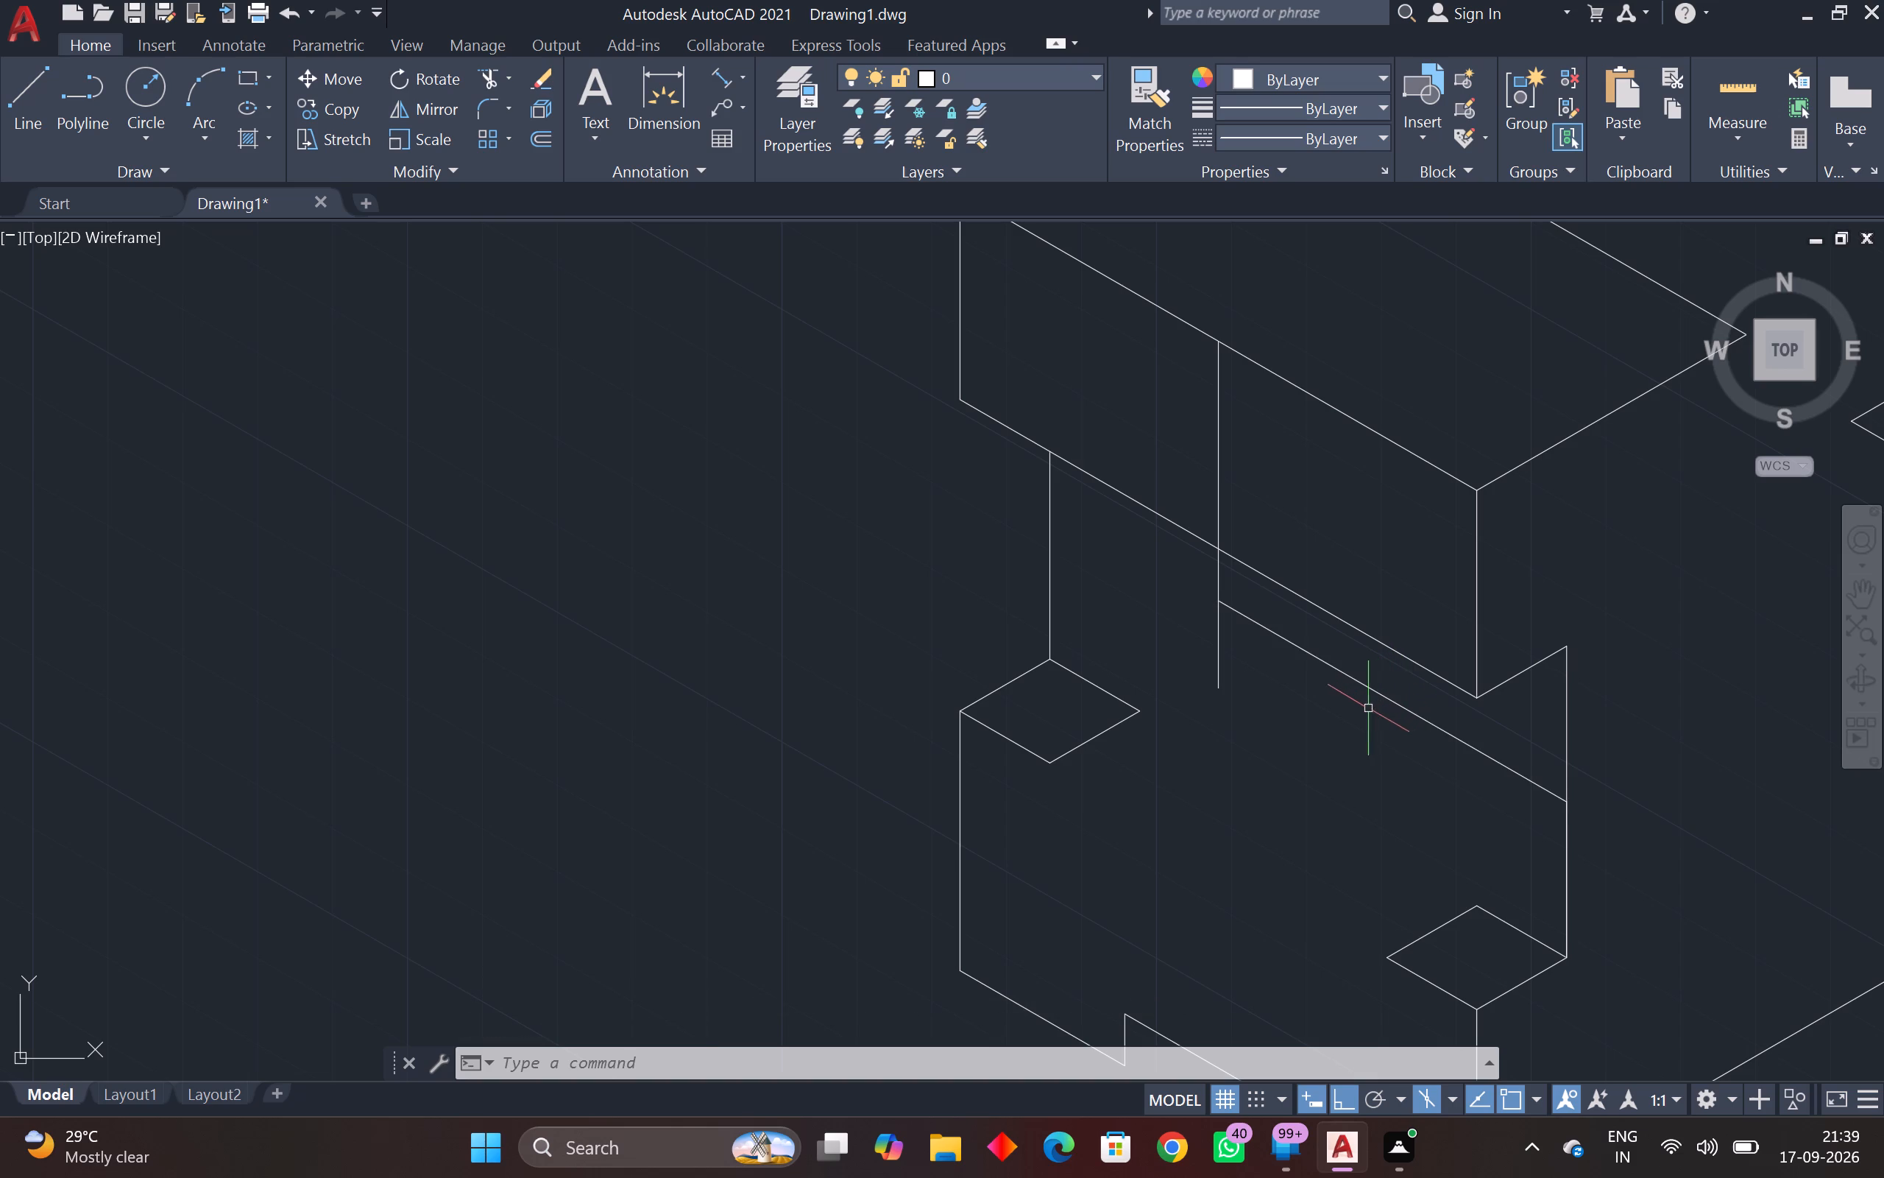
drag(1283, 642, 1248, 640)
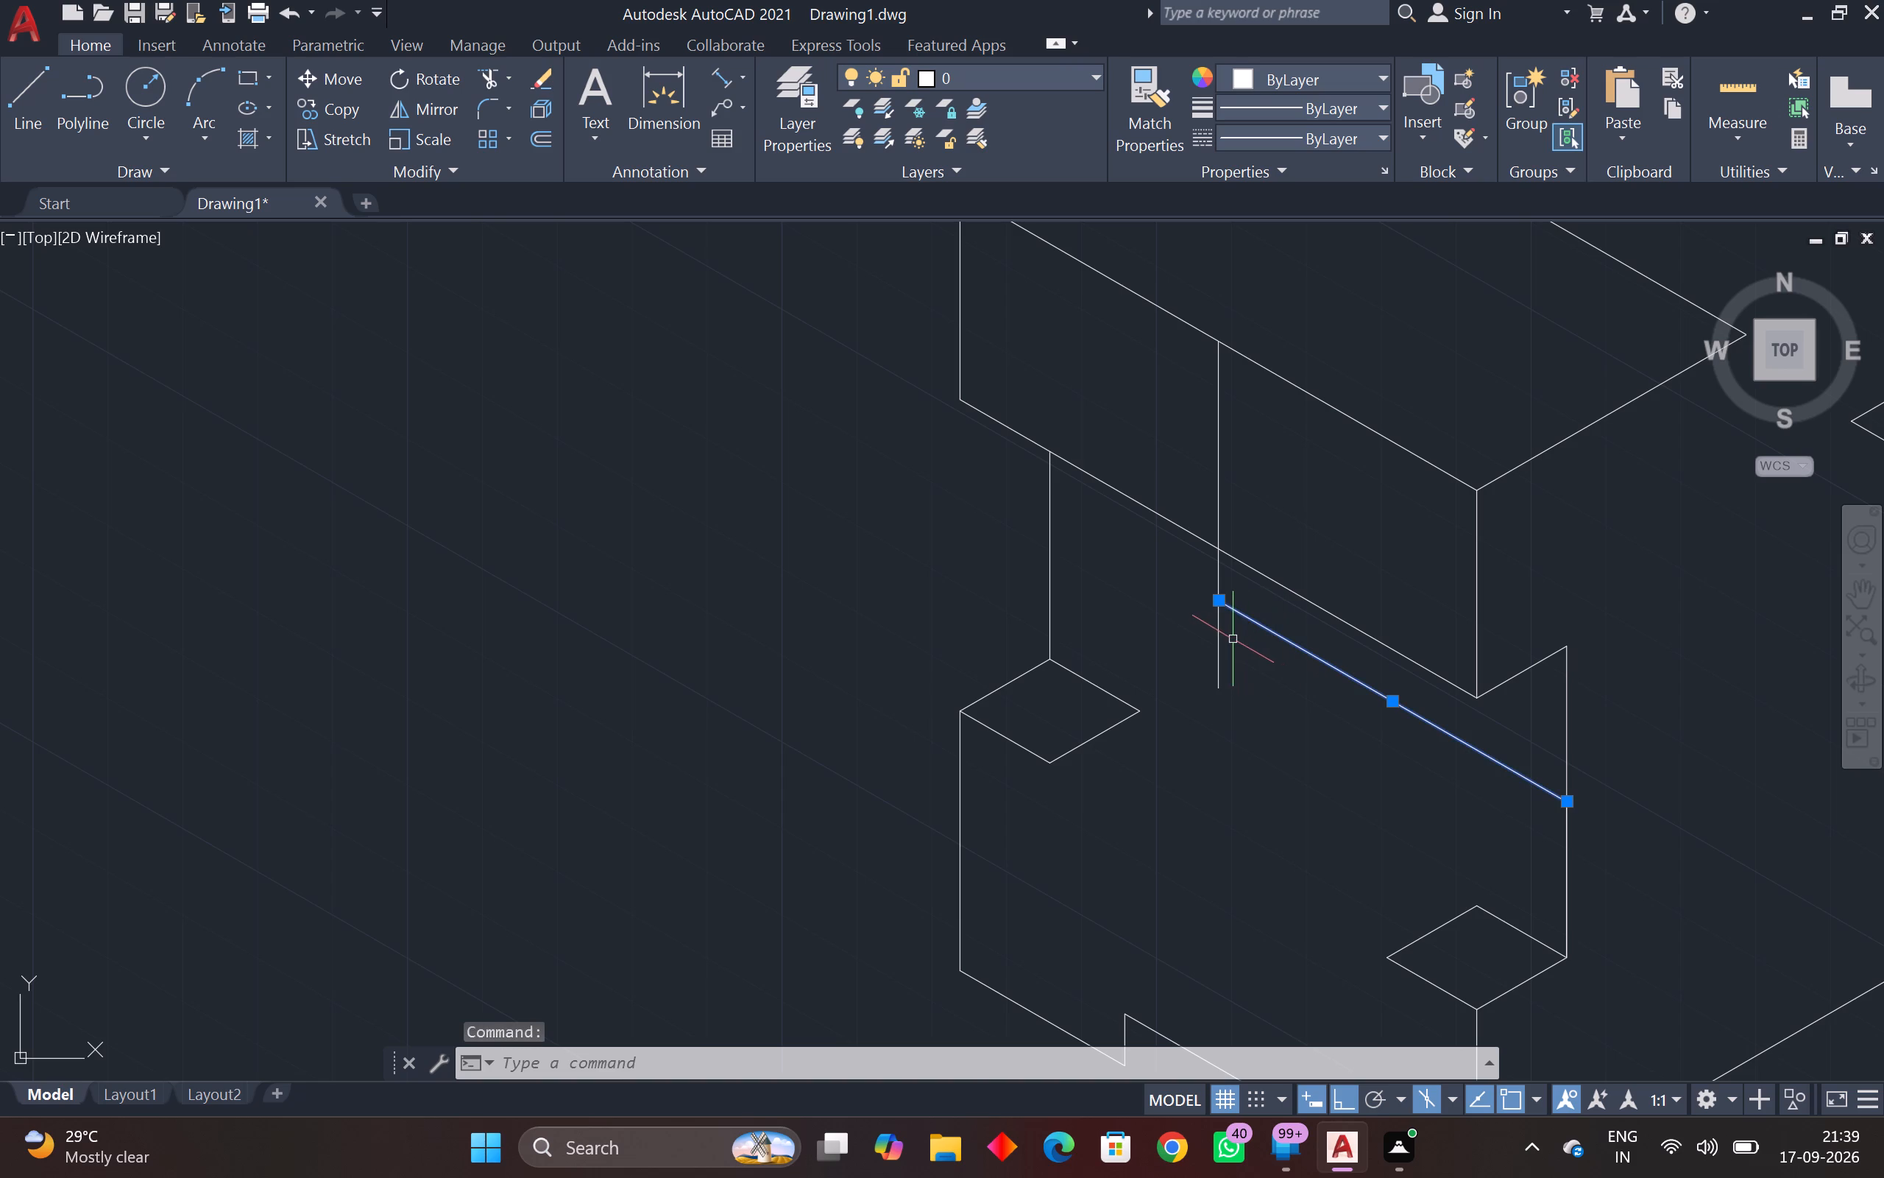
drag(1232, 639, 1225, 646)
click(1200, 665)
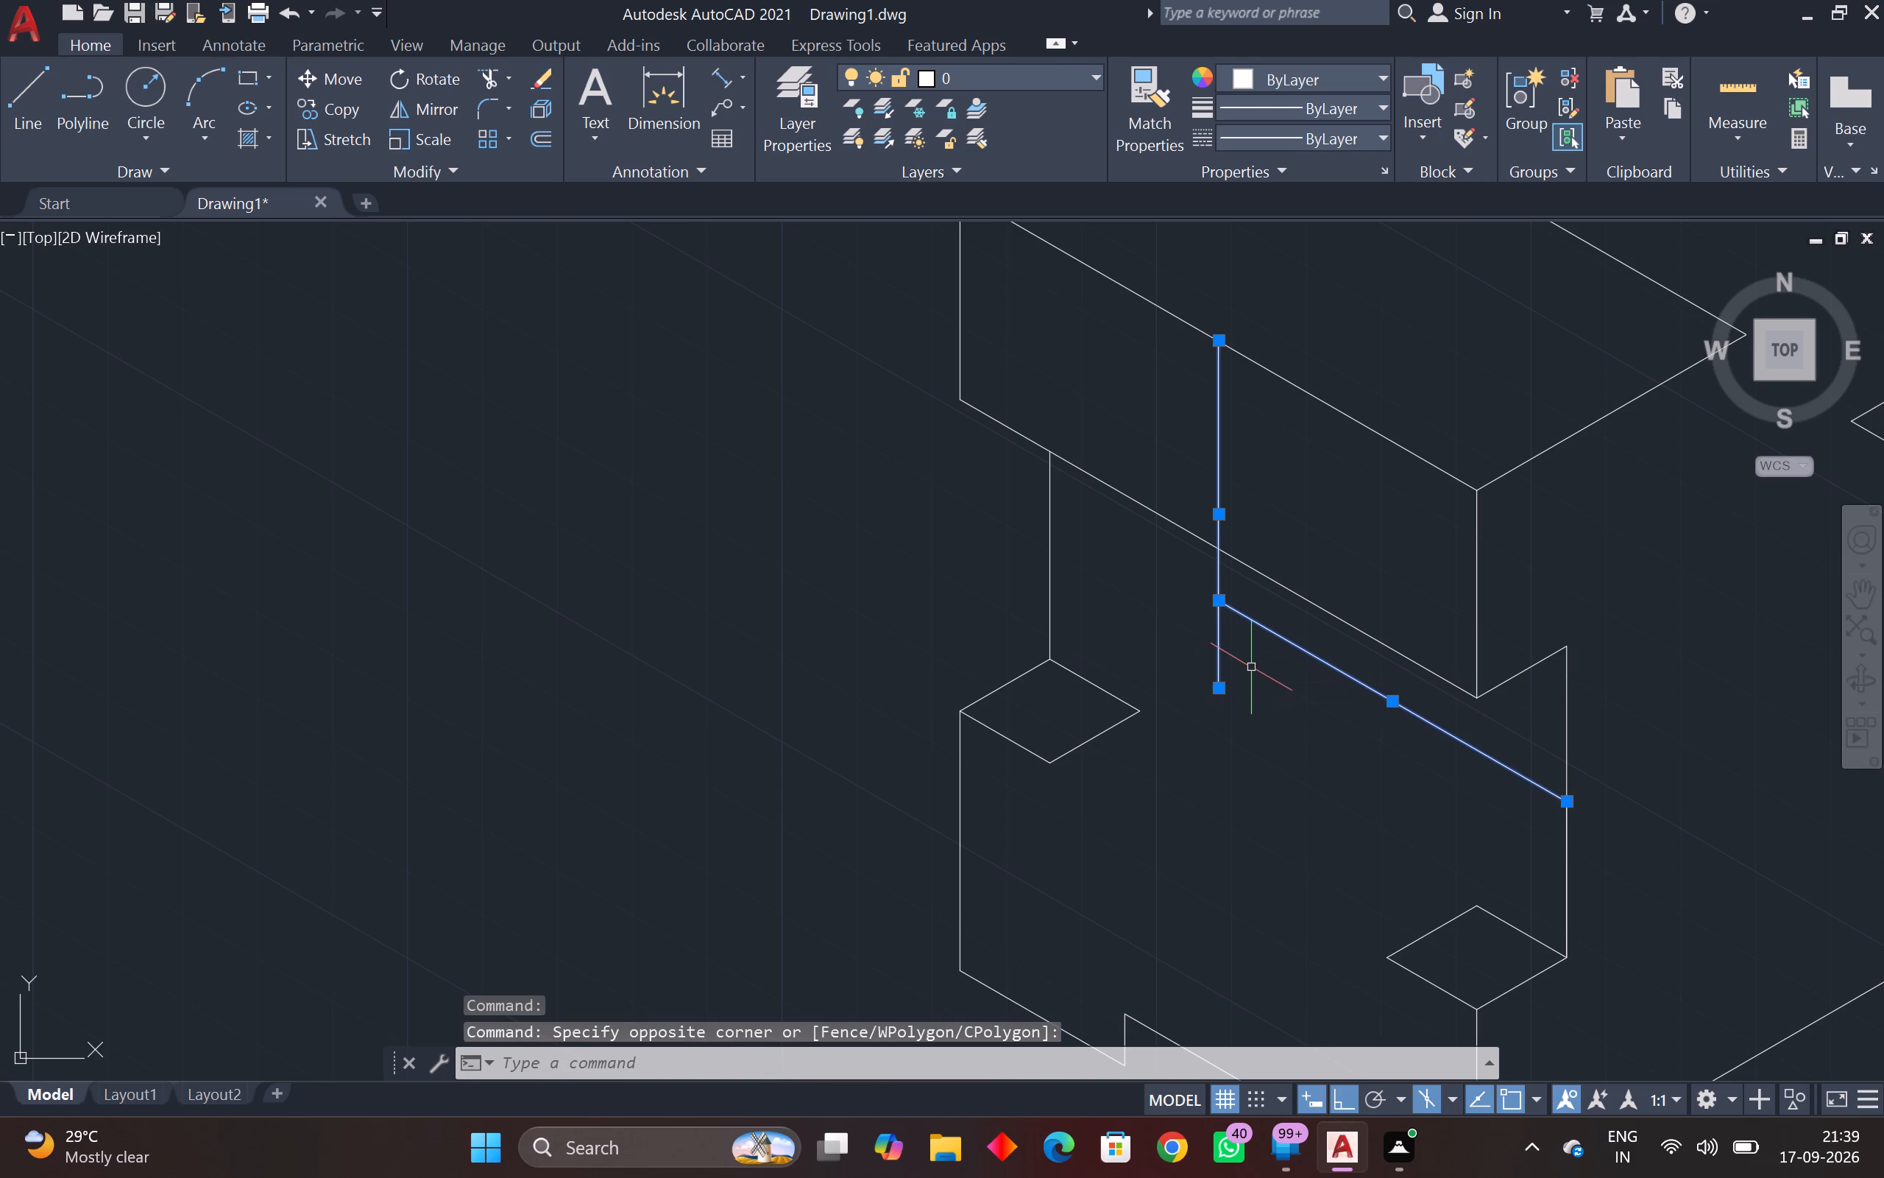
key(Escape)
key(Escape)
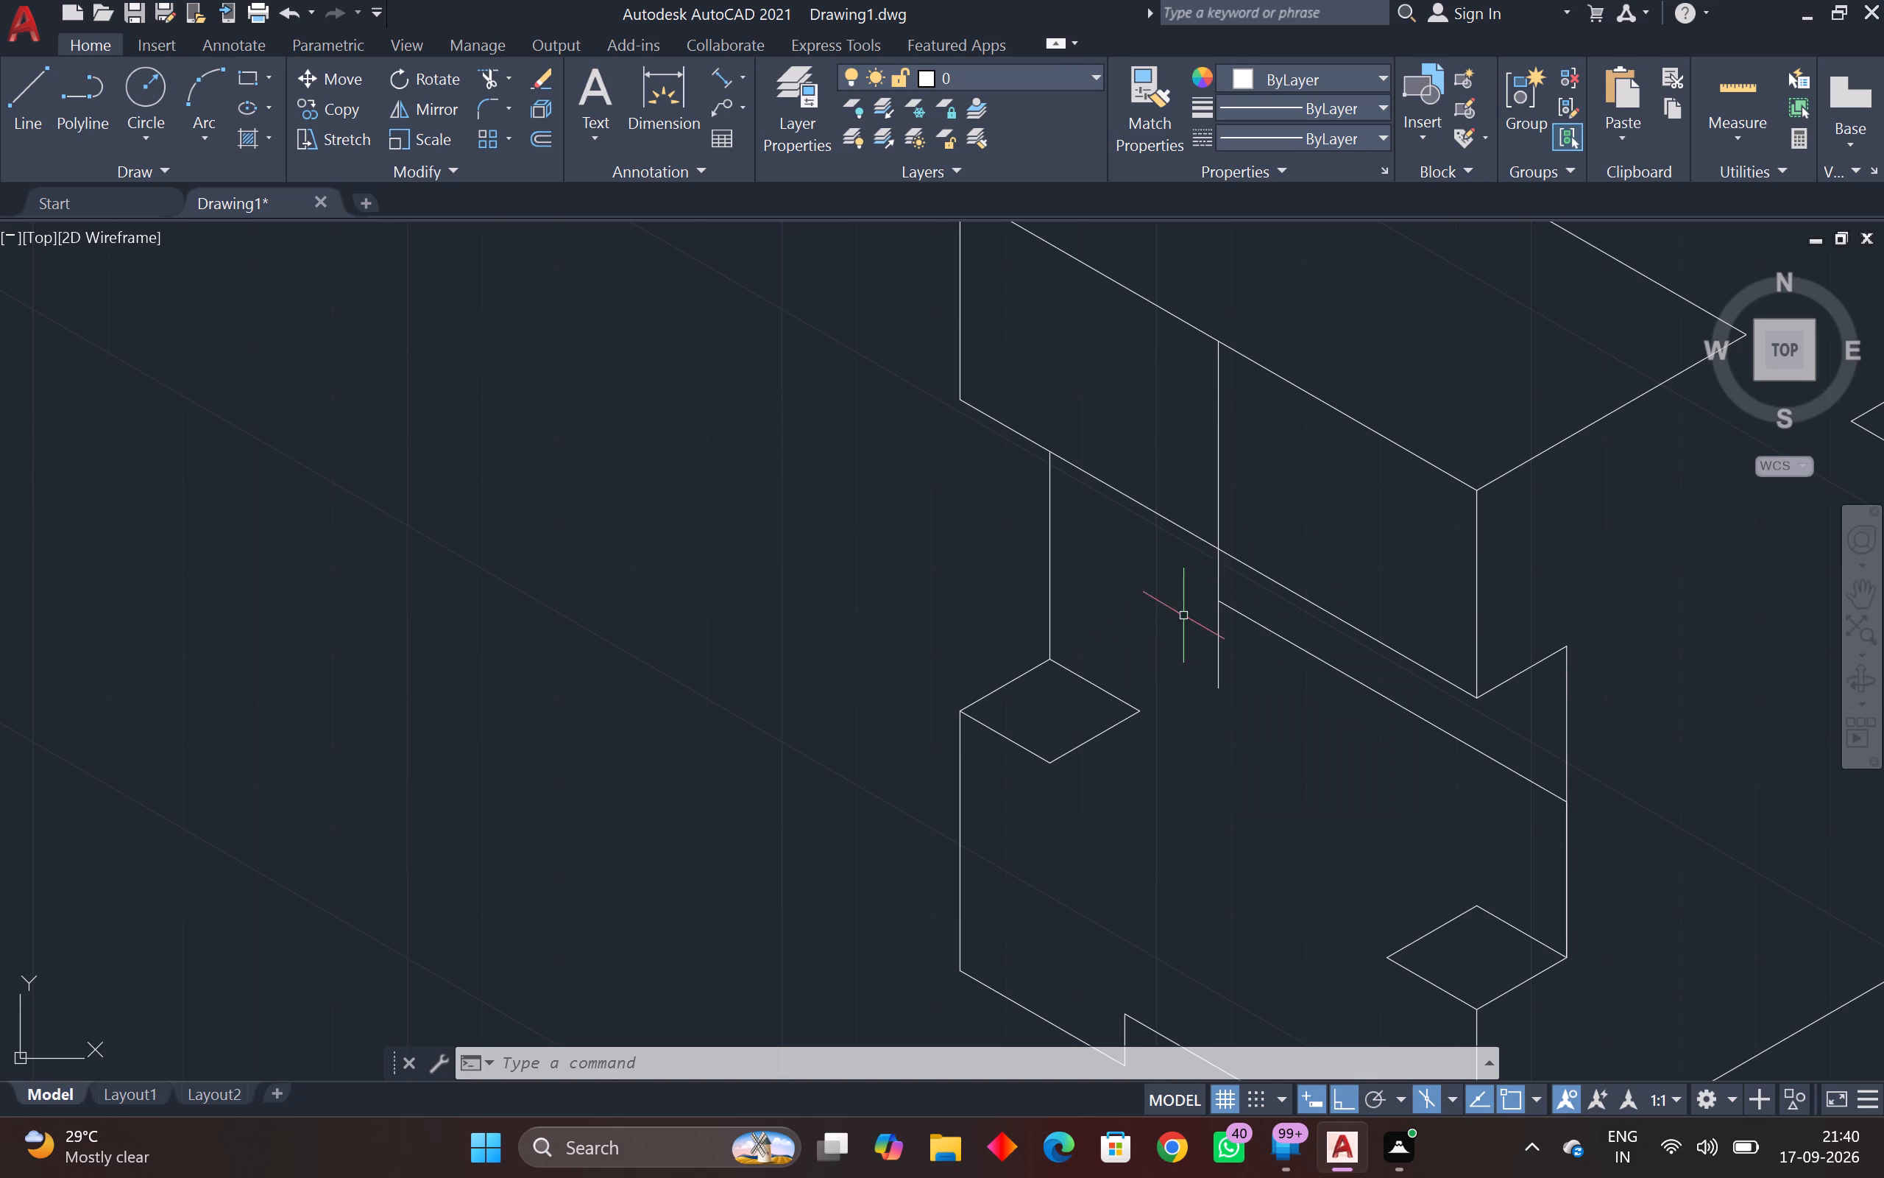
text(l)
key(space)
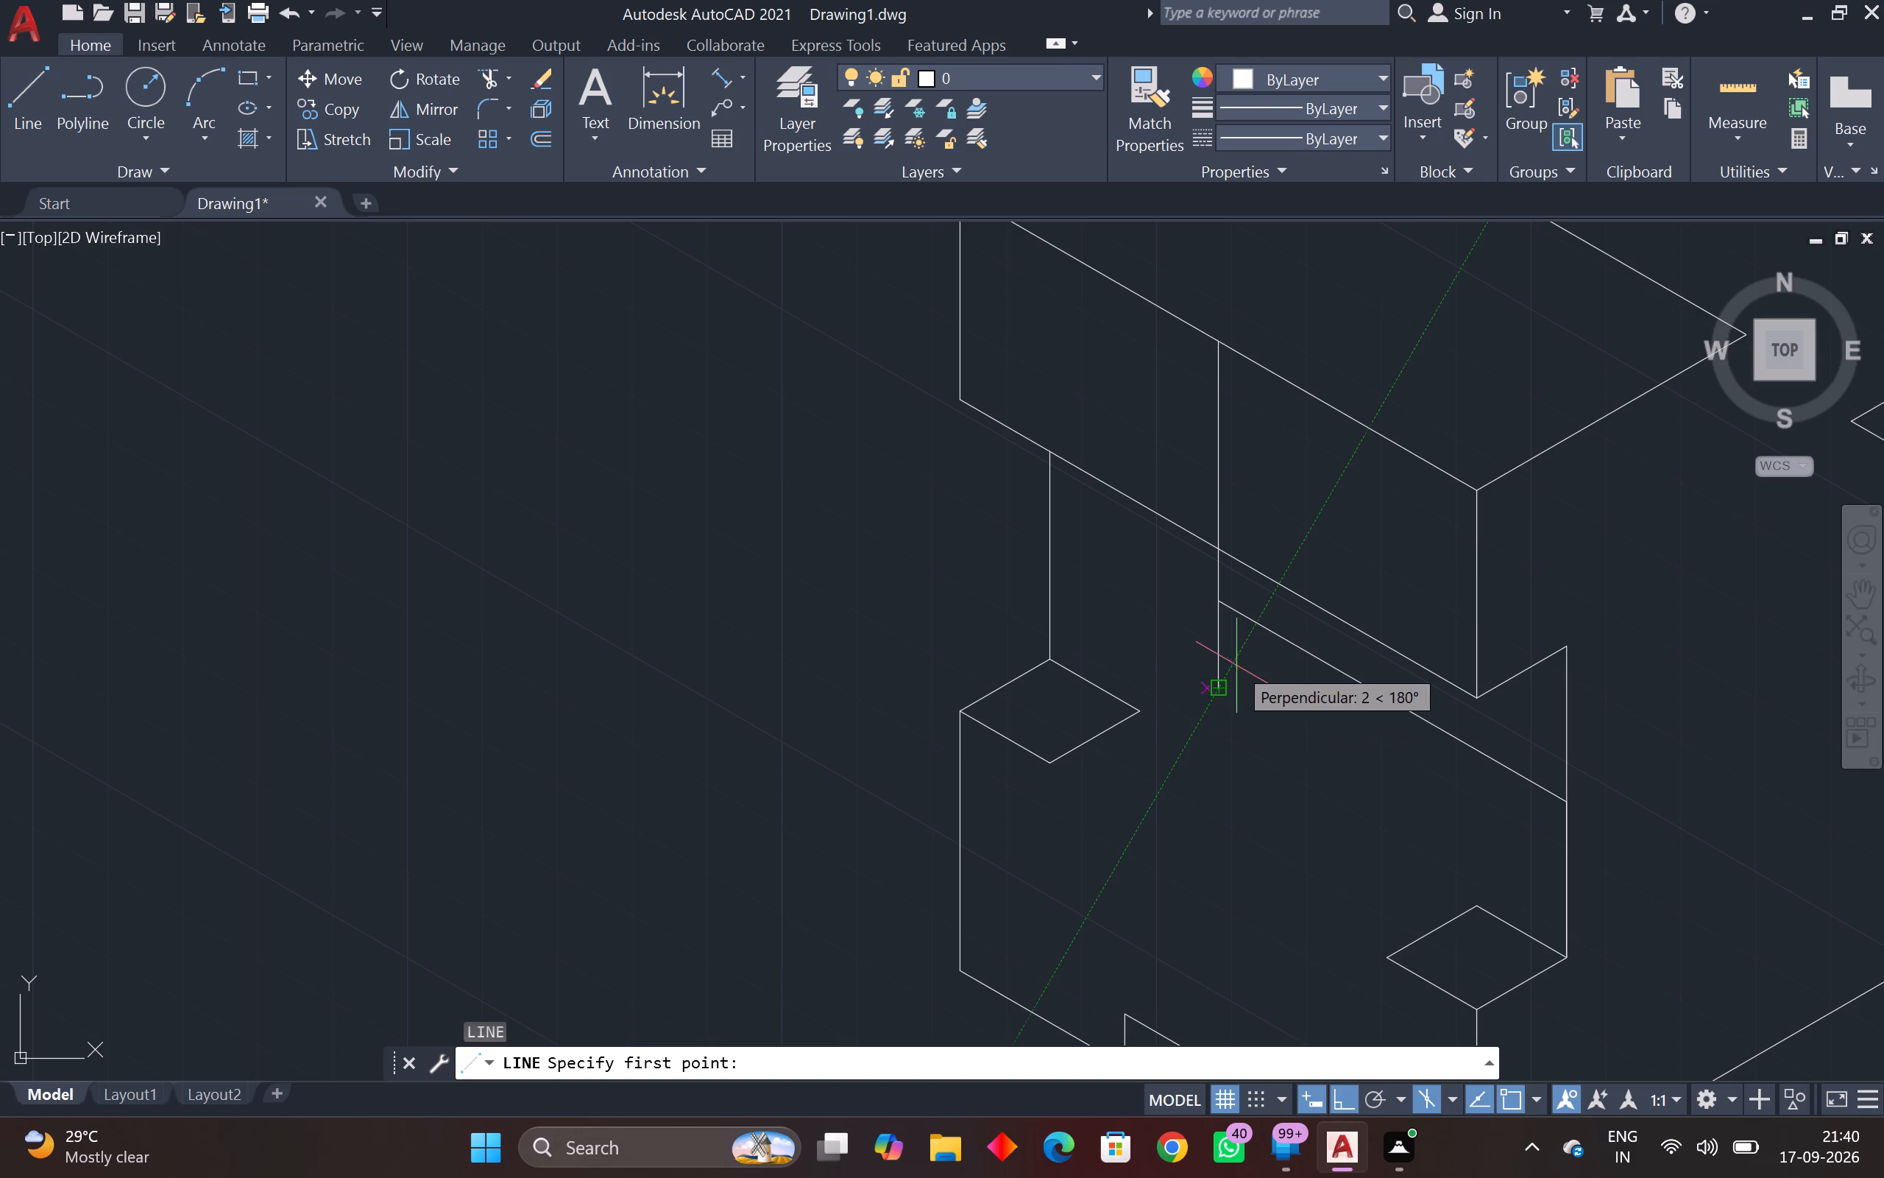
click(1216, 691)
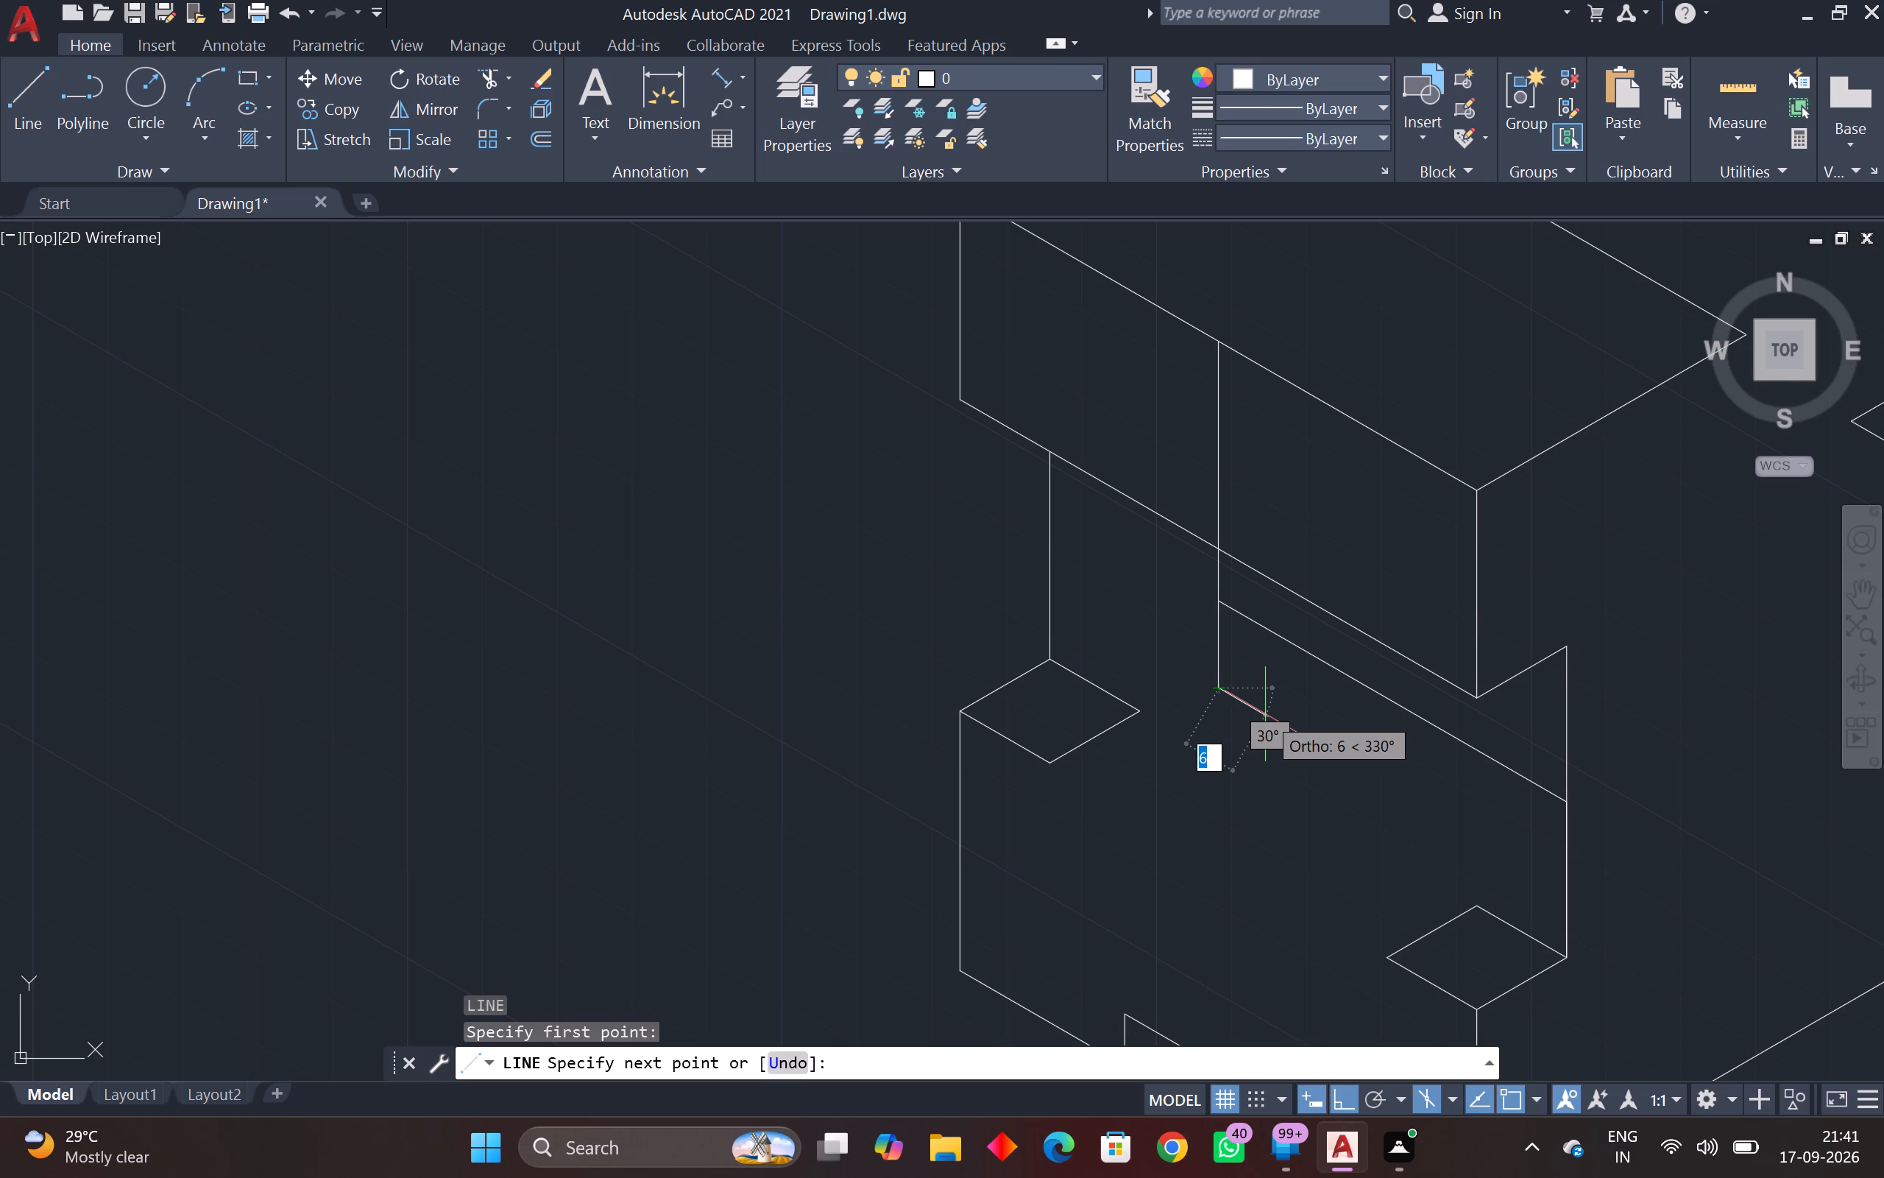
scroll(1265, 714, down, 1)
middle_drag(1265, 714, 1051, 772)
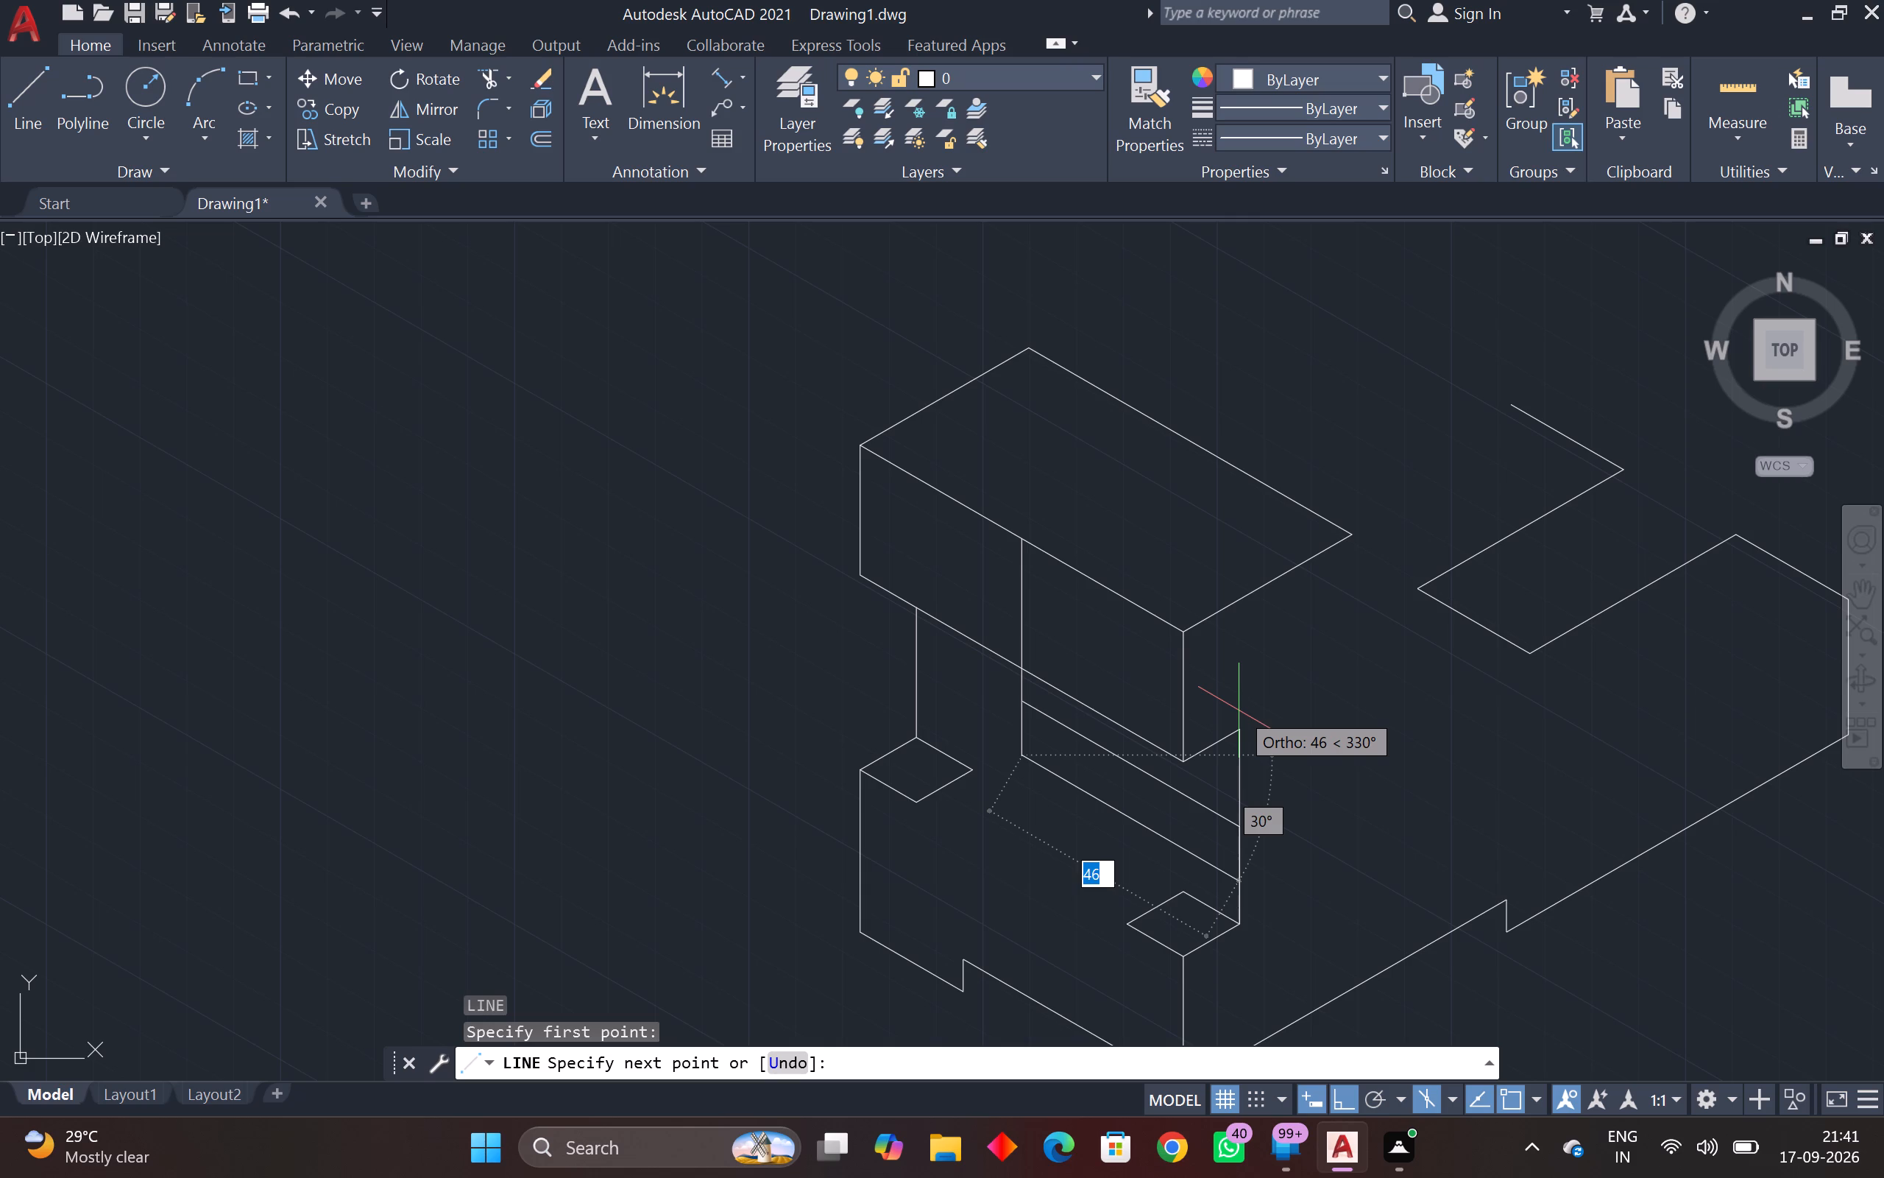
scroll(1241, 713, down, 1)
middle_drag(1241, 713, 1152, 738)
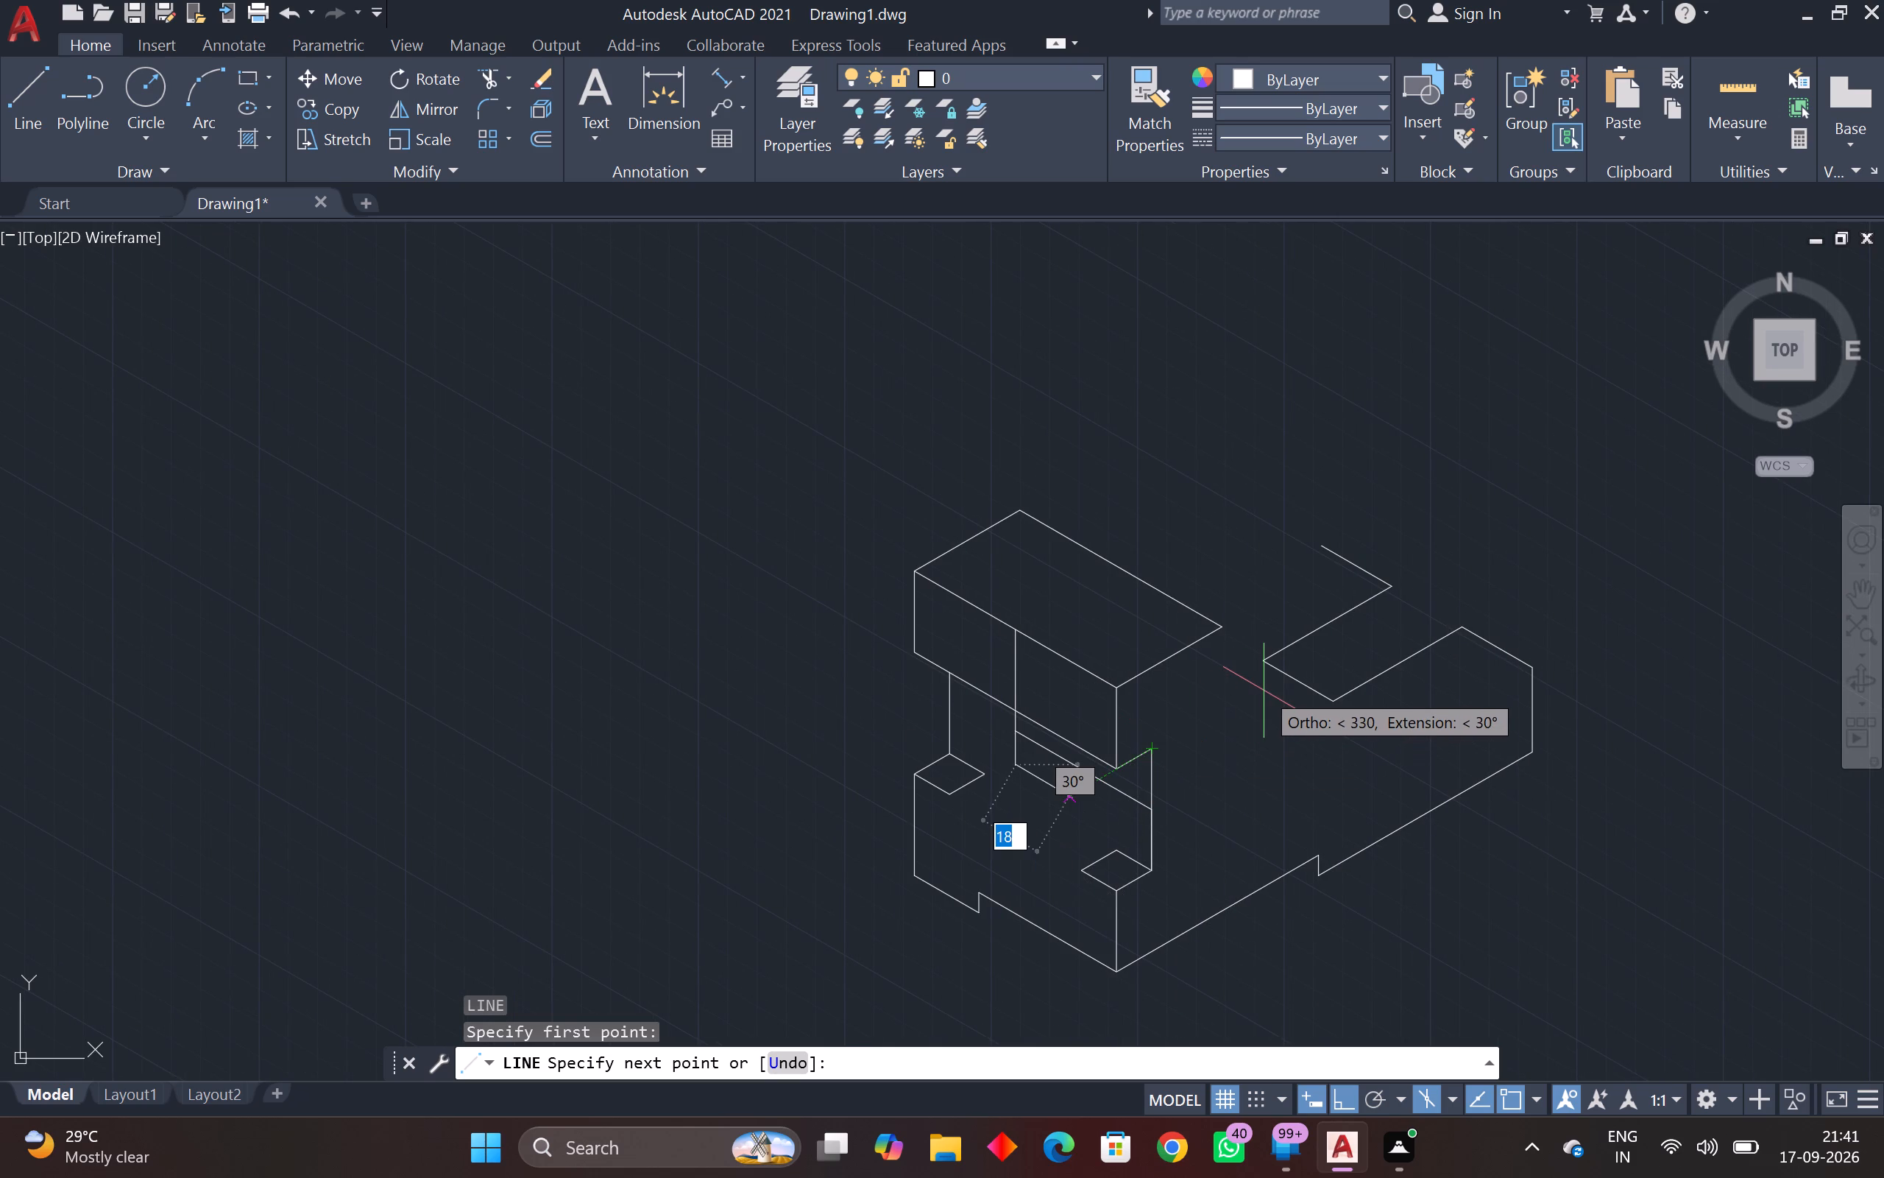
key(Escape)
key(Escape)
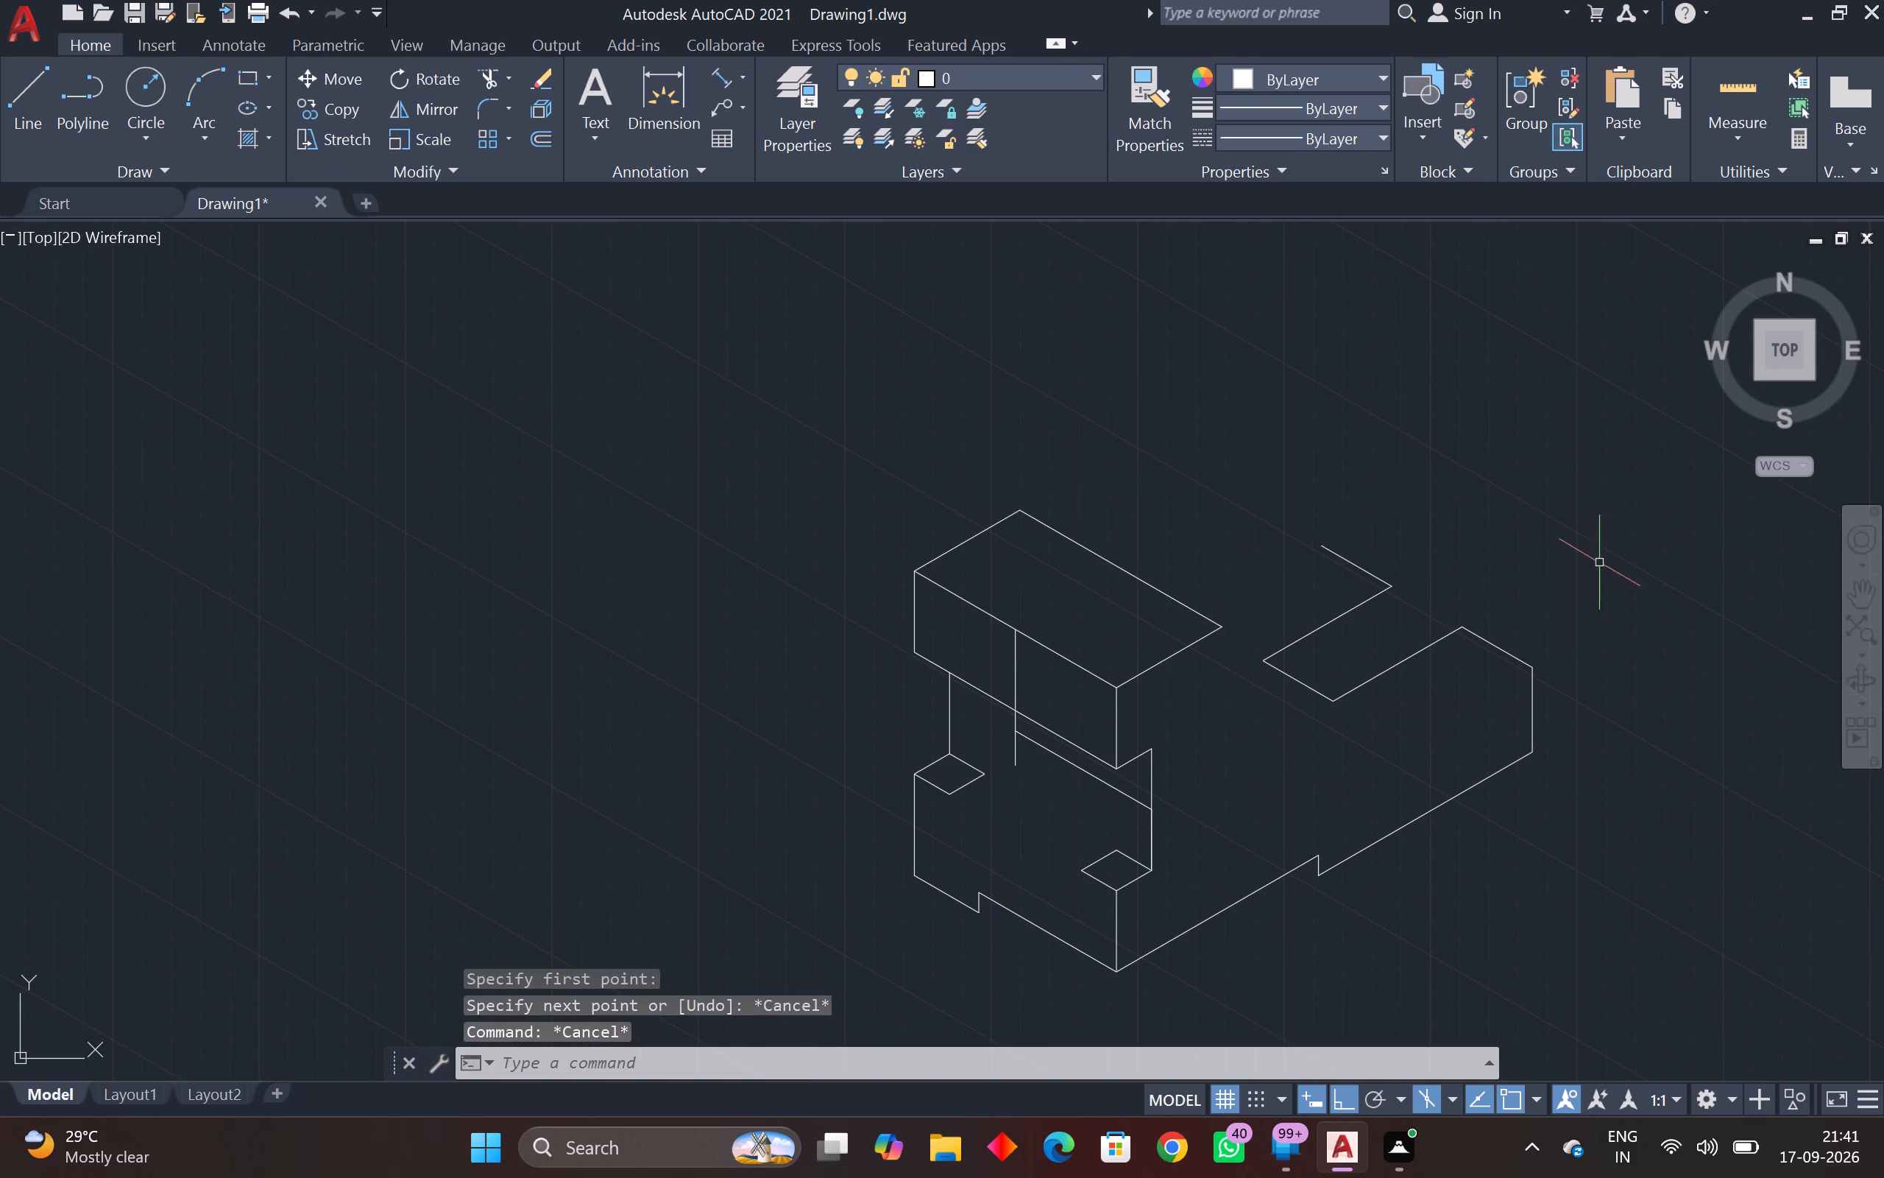
Draw a top-isoplane line about 100 units long at 210° from the upper outer corner of the long base arm toward the block.
text(l)
key(space)
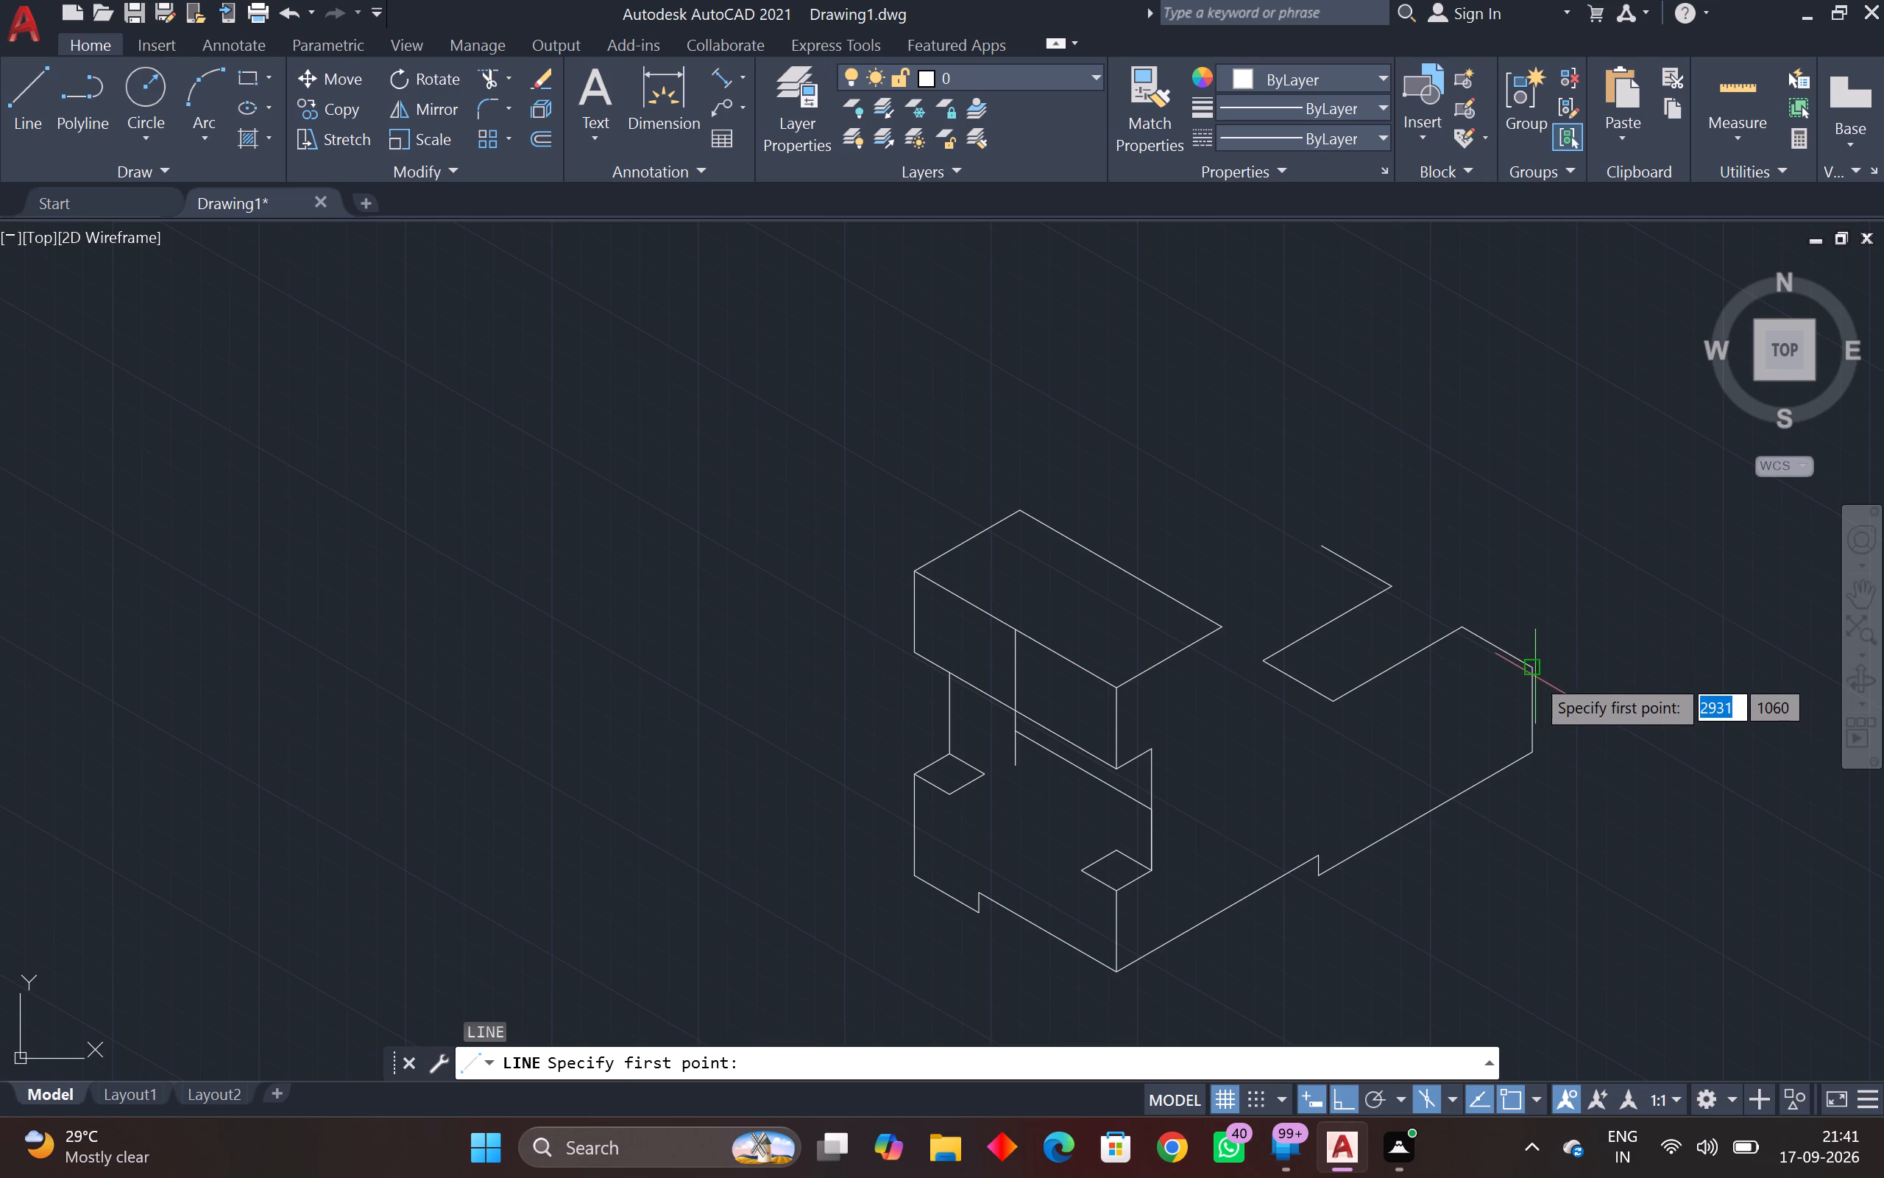
click(1529, 671)
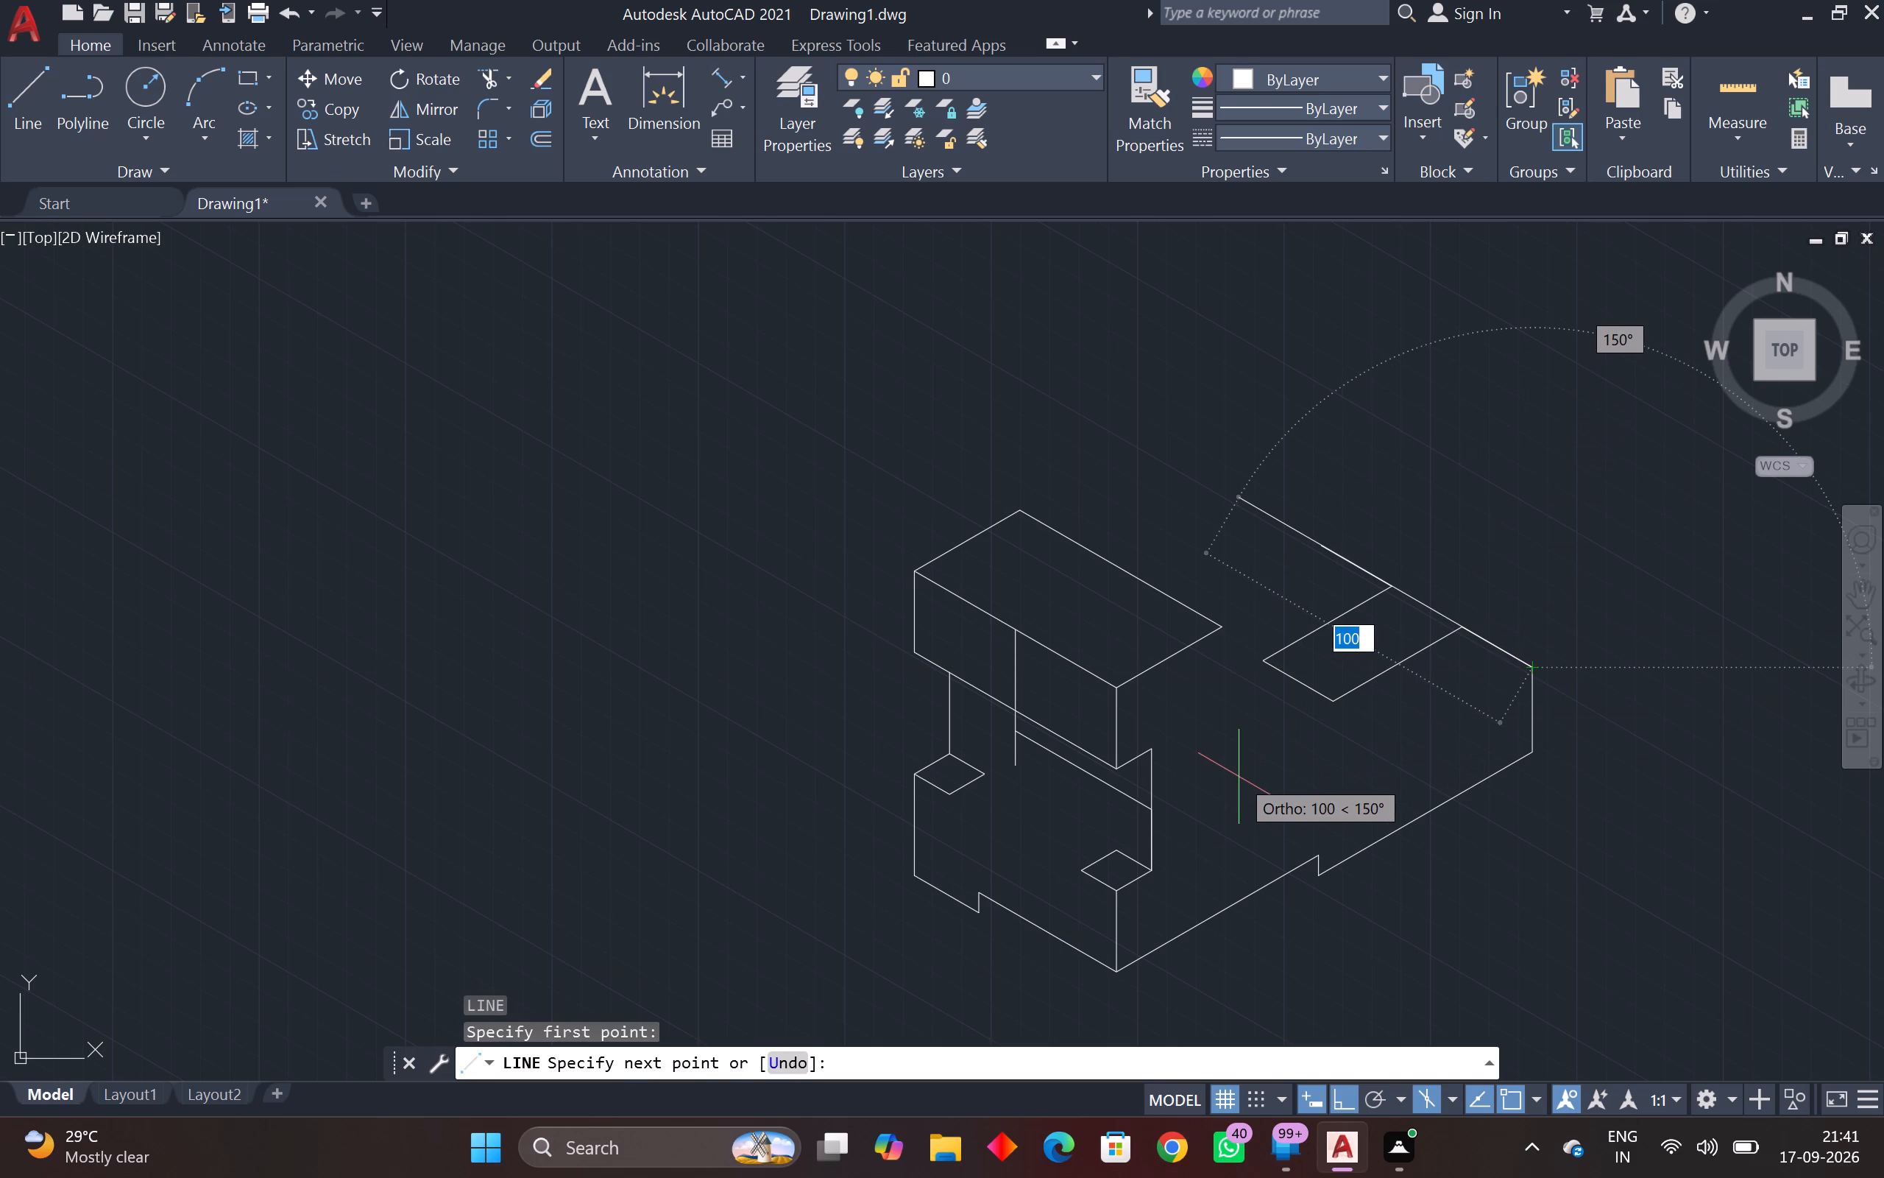
key(F5)
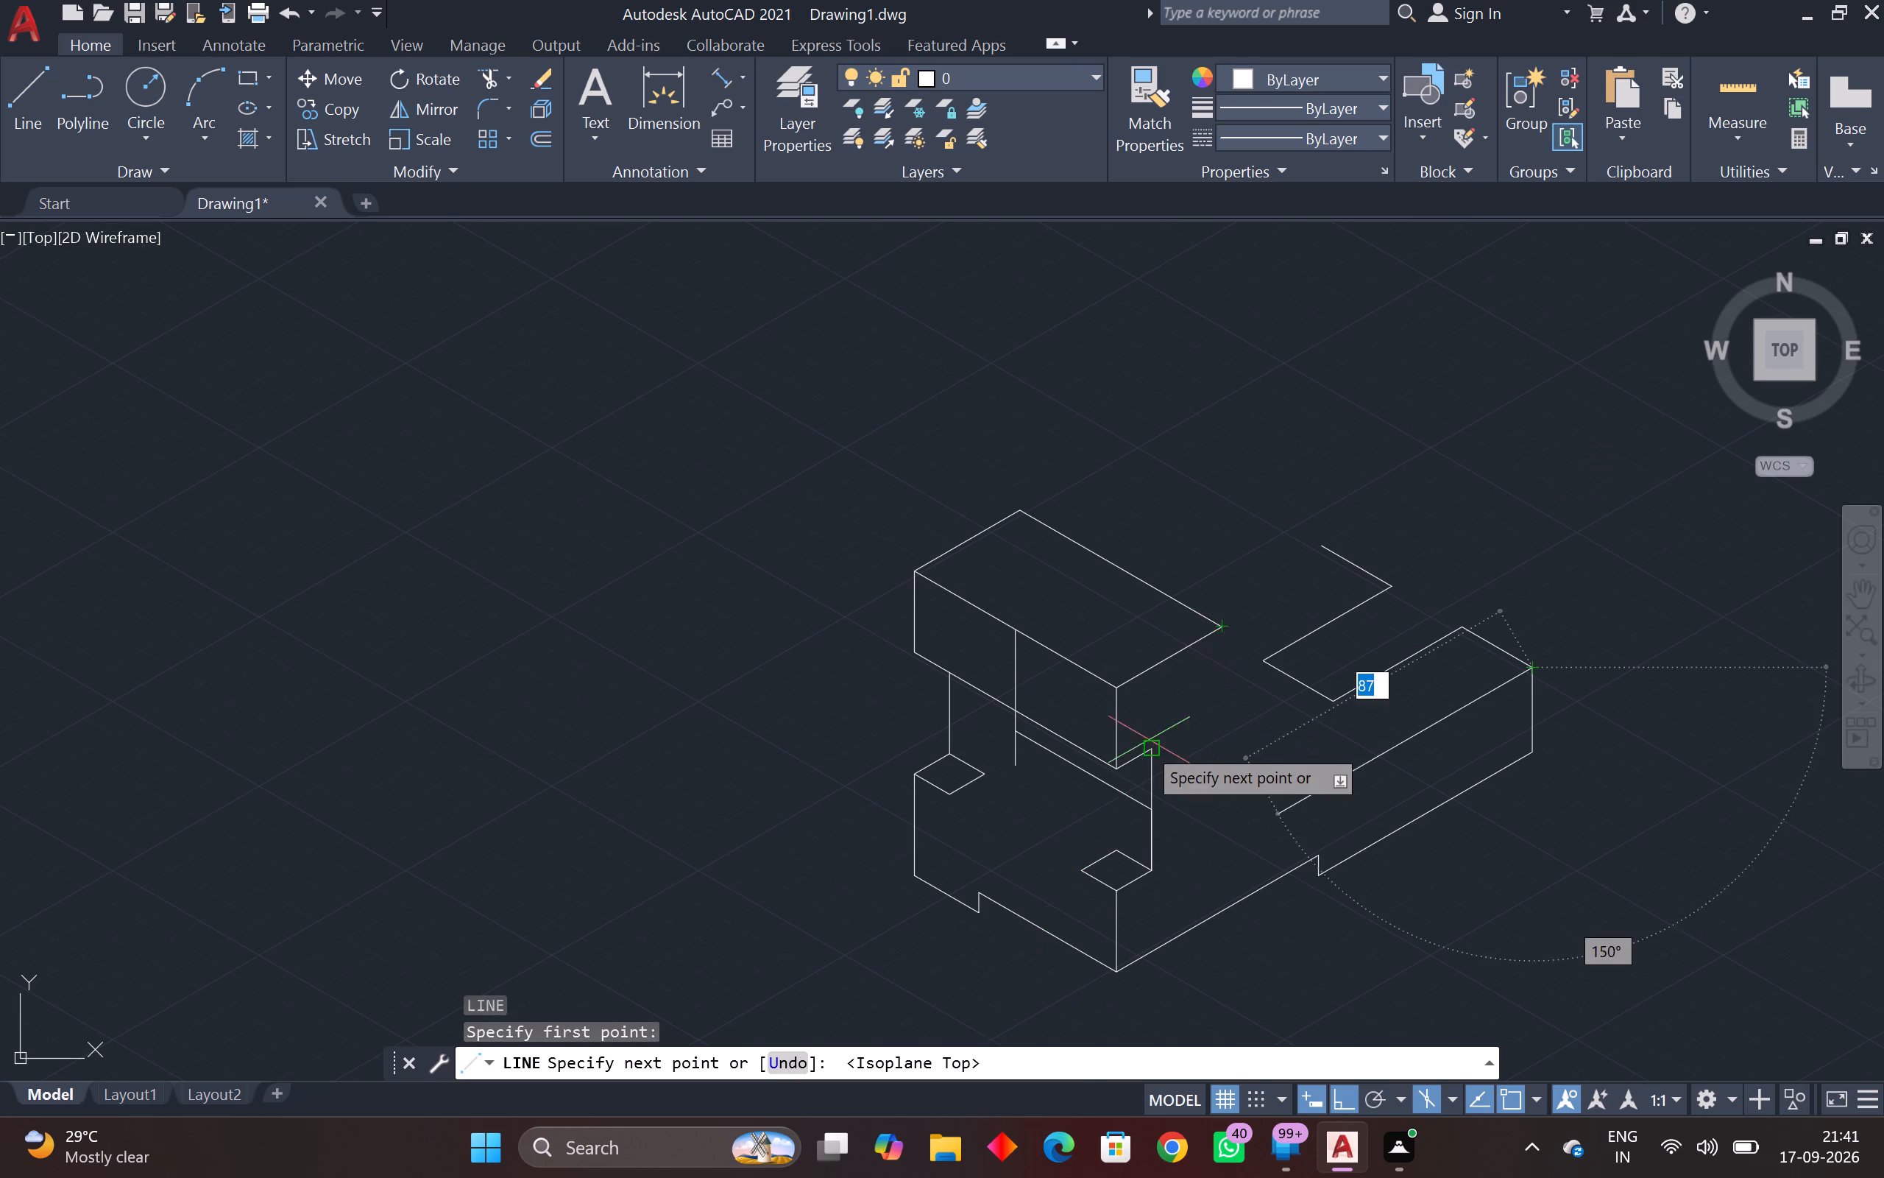
click(1198, 823)
key(space)
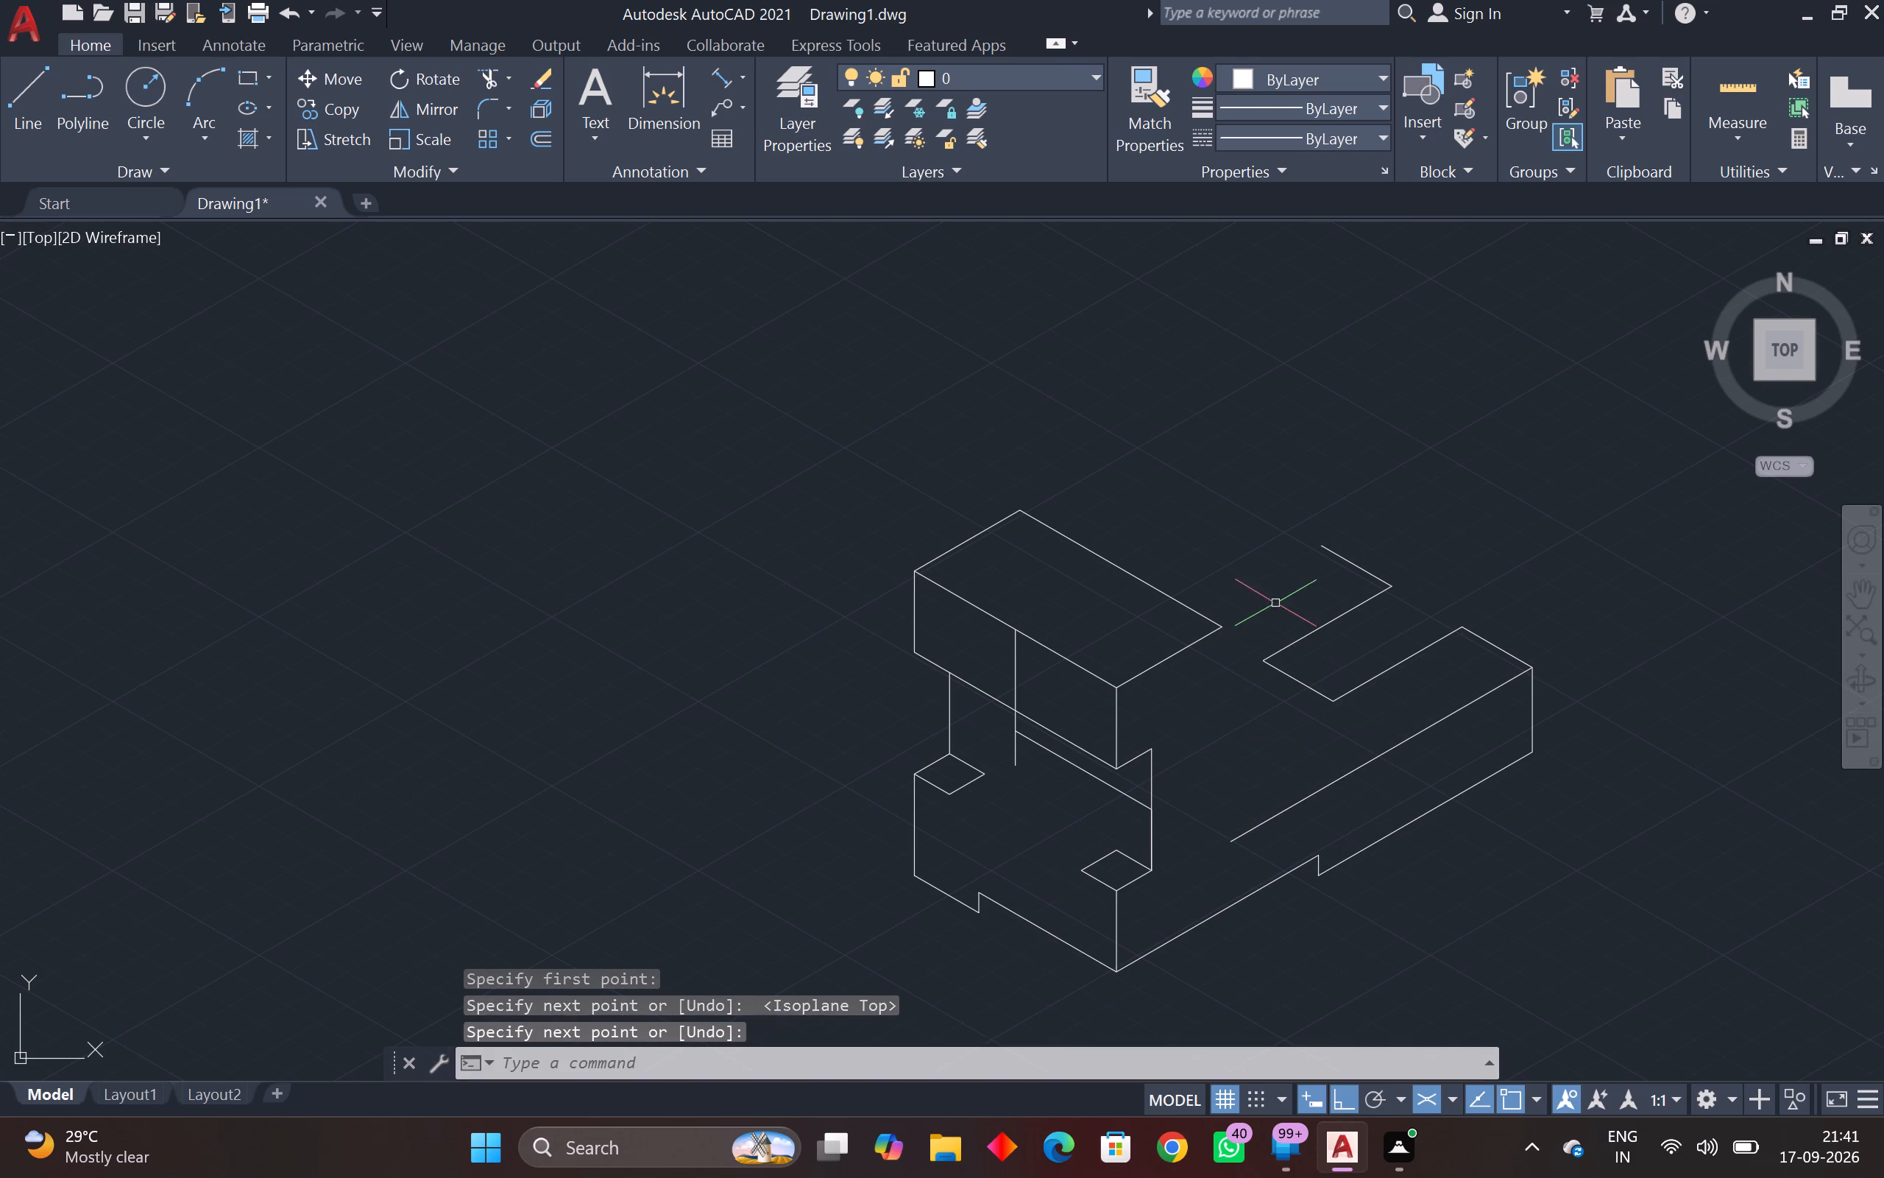
Draw a right-isoplane vertical line about 72 units down from the raised block's right top corner, past the level of the arm's top edge.
key(space)
click(1226, 629)
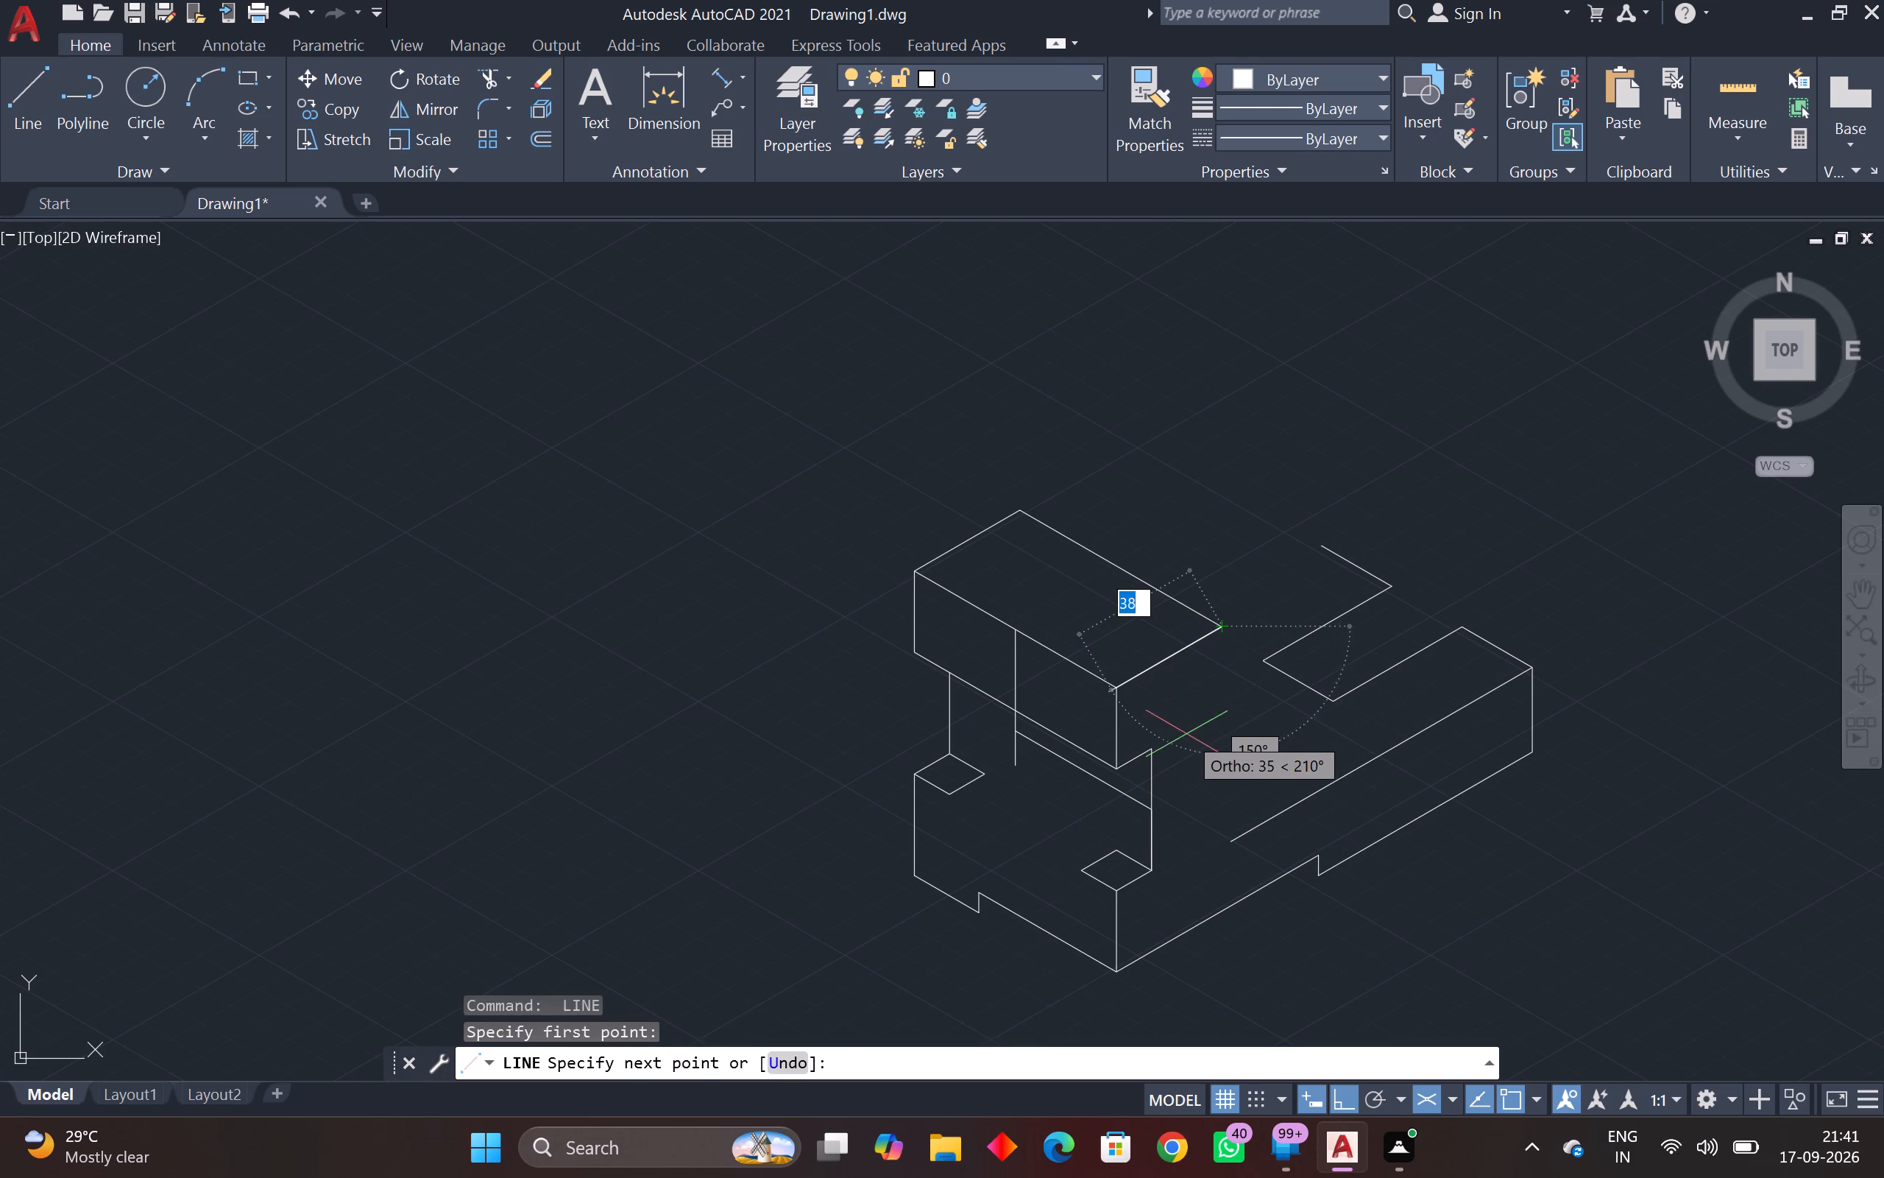
key(F5)
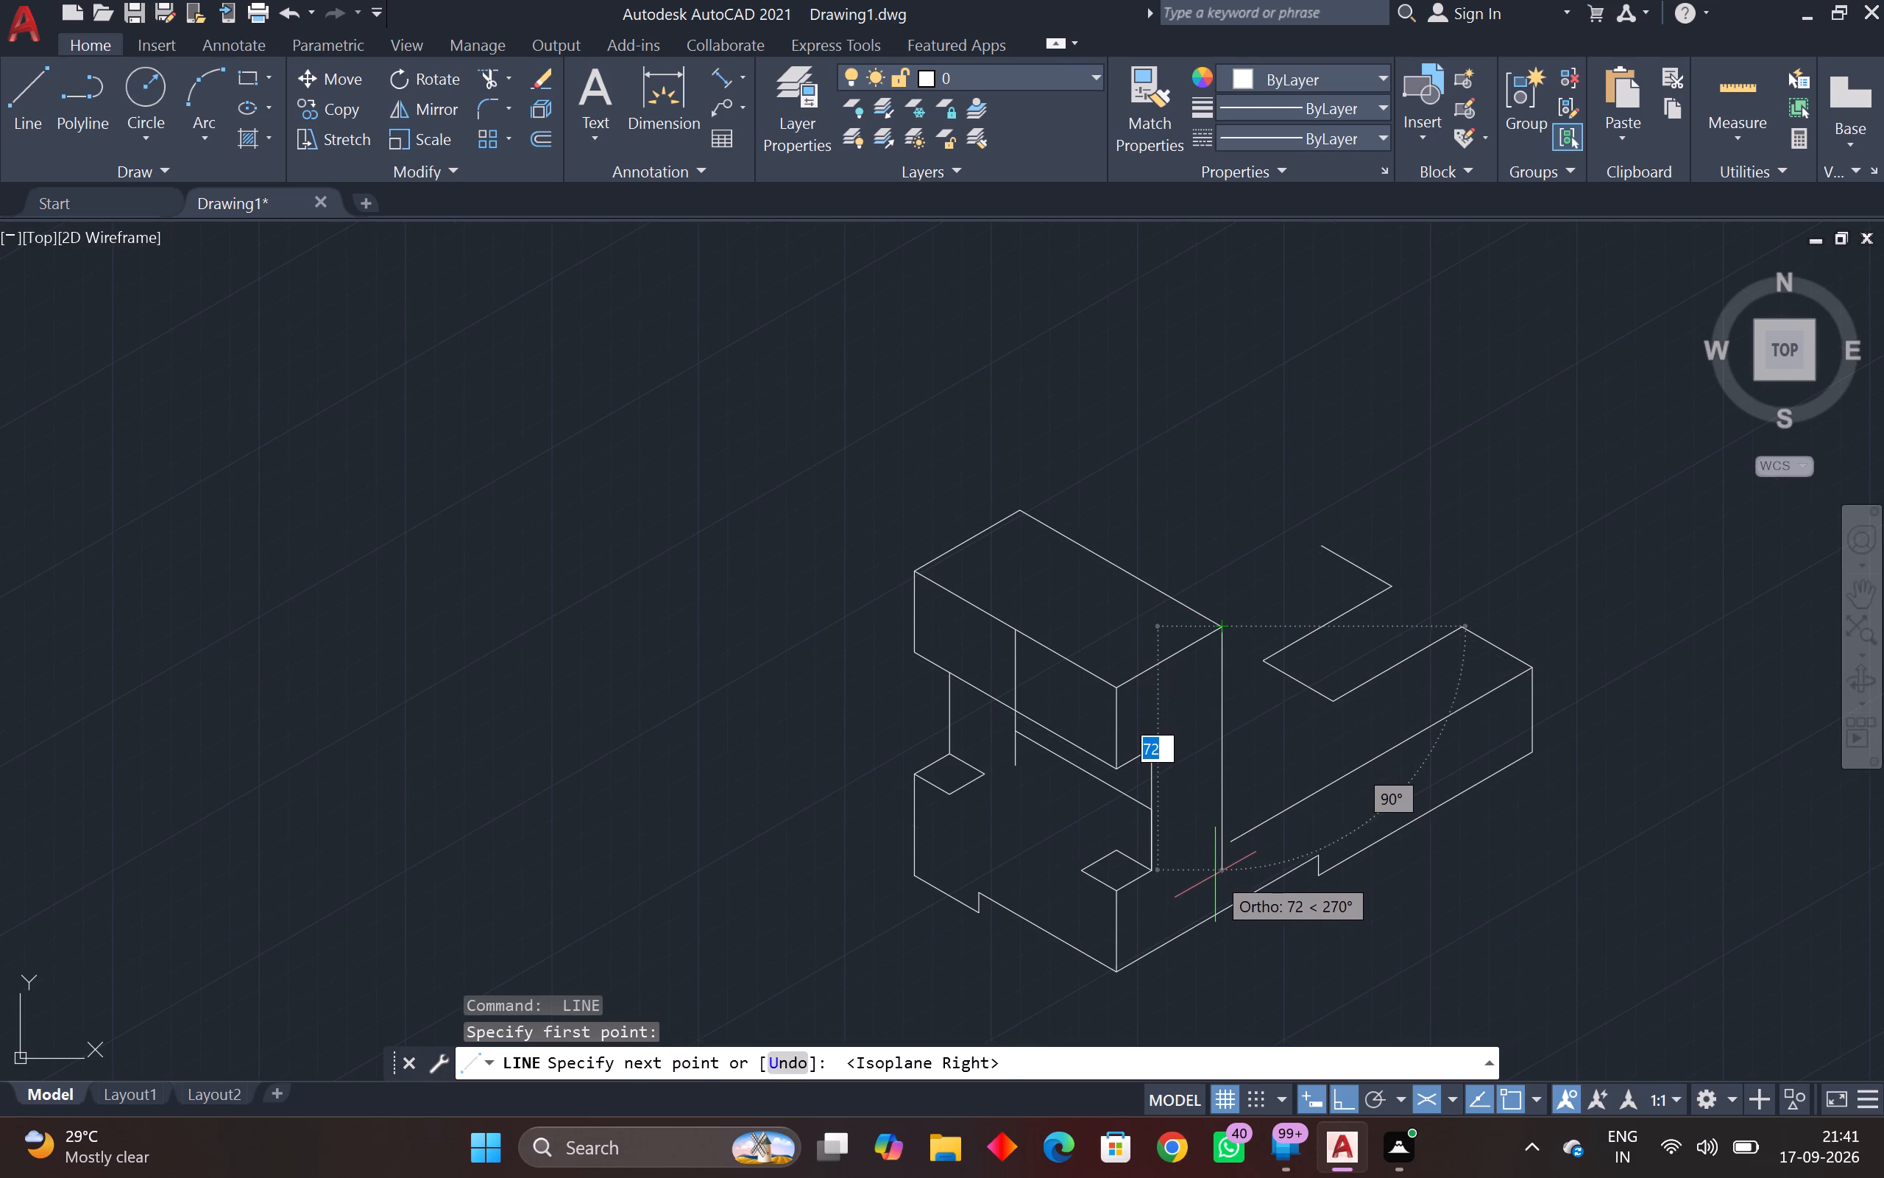
click(1217, 878)
key(space)
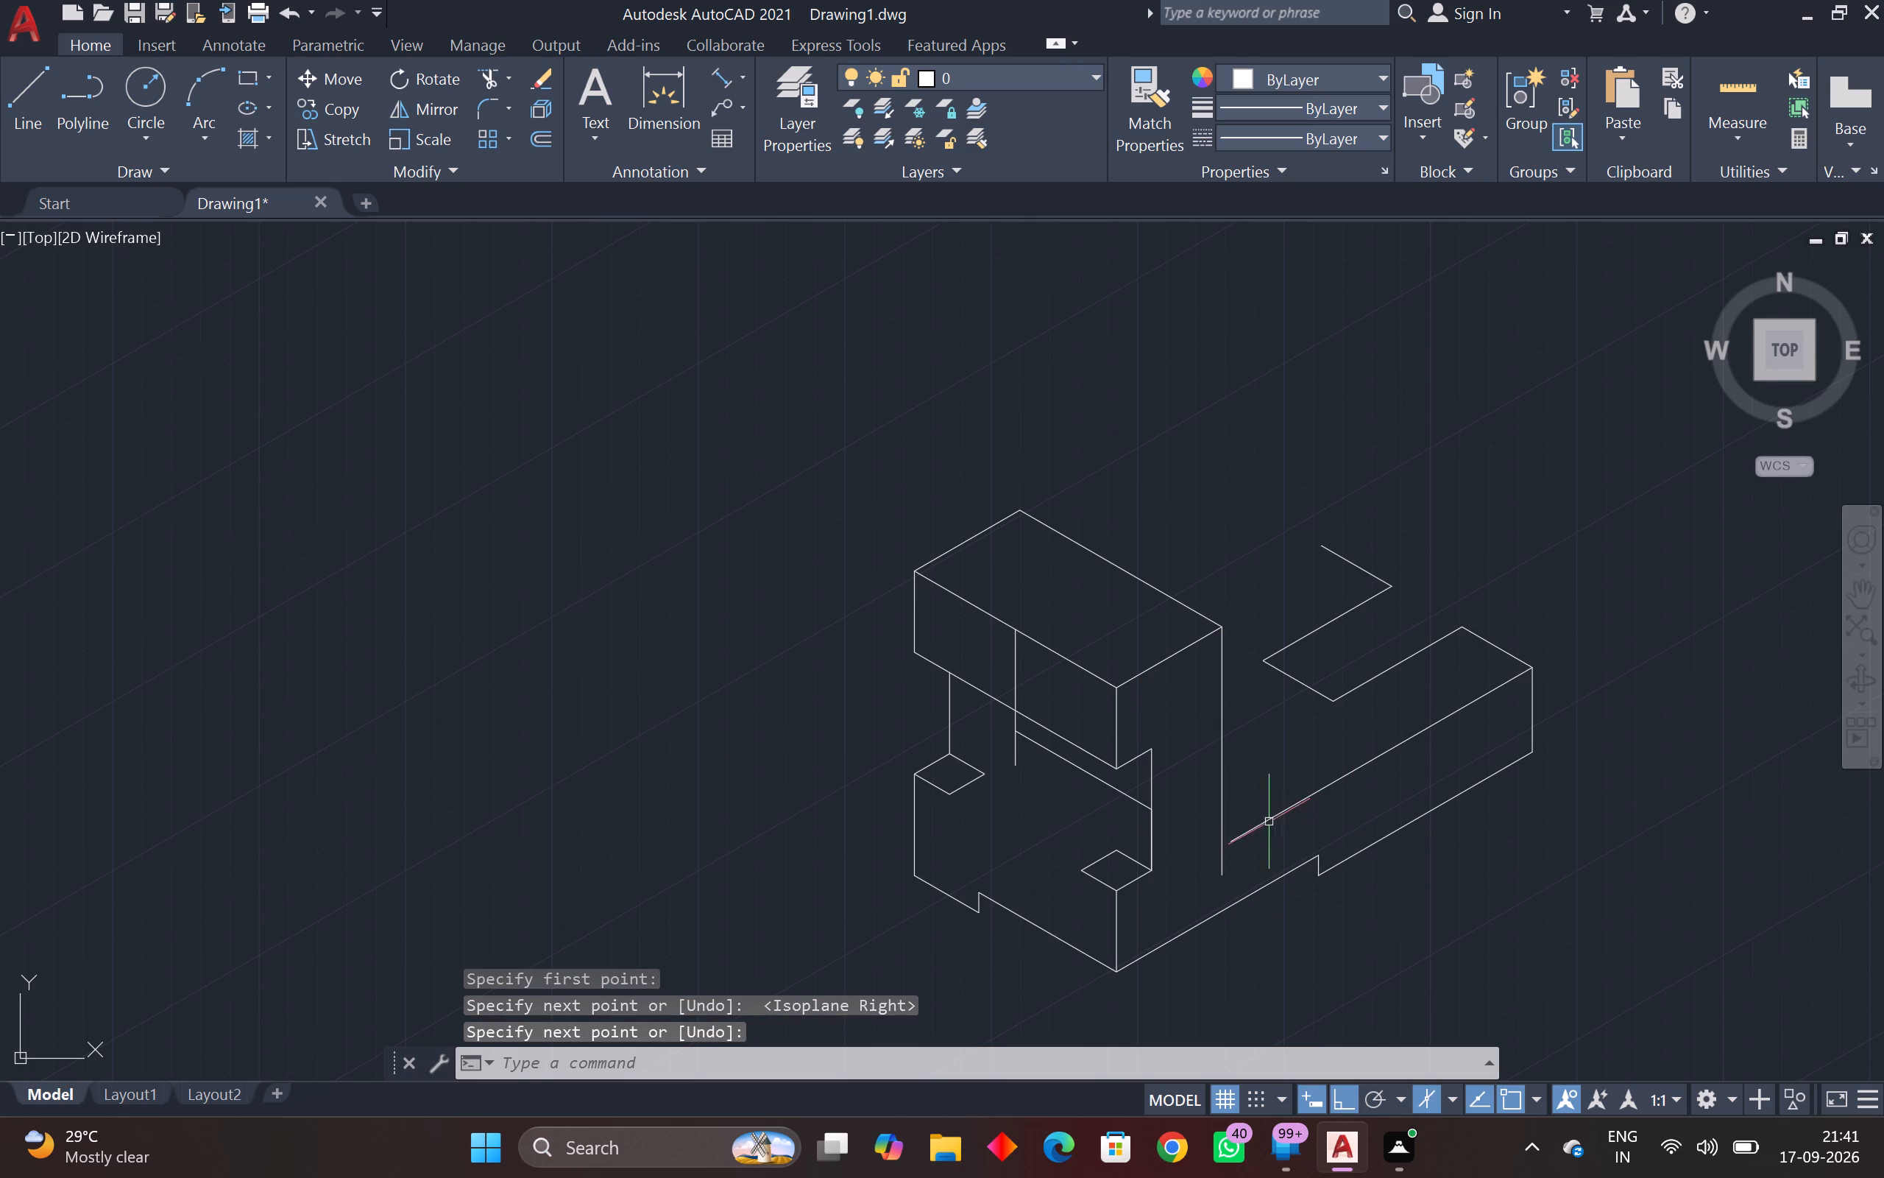
Stretch the inner end of the arm's long 210° top edge past the new vertical line so the two cross.
click(1258, 823)
click(1235, 842)
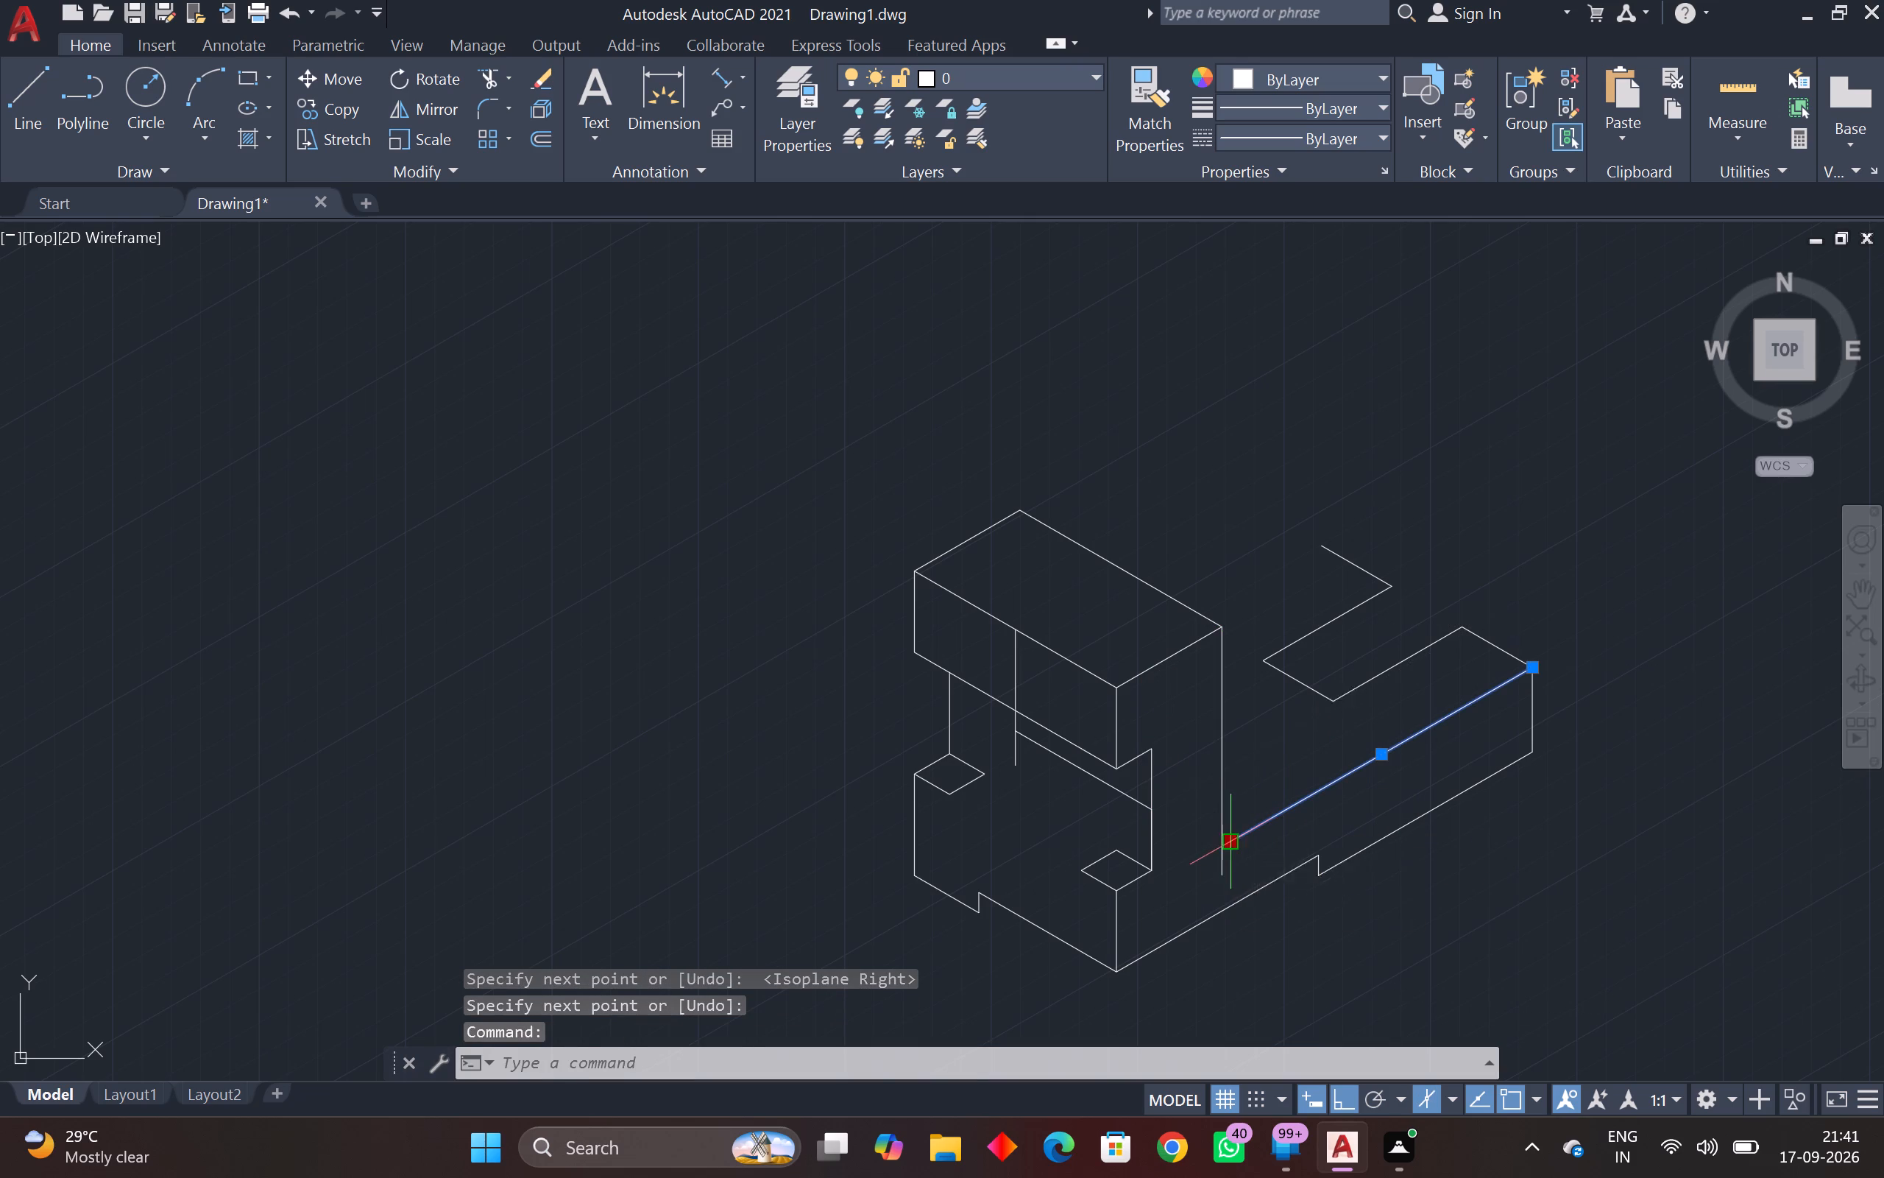
click(1207, 853)
key(Escape)
key(Escape)
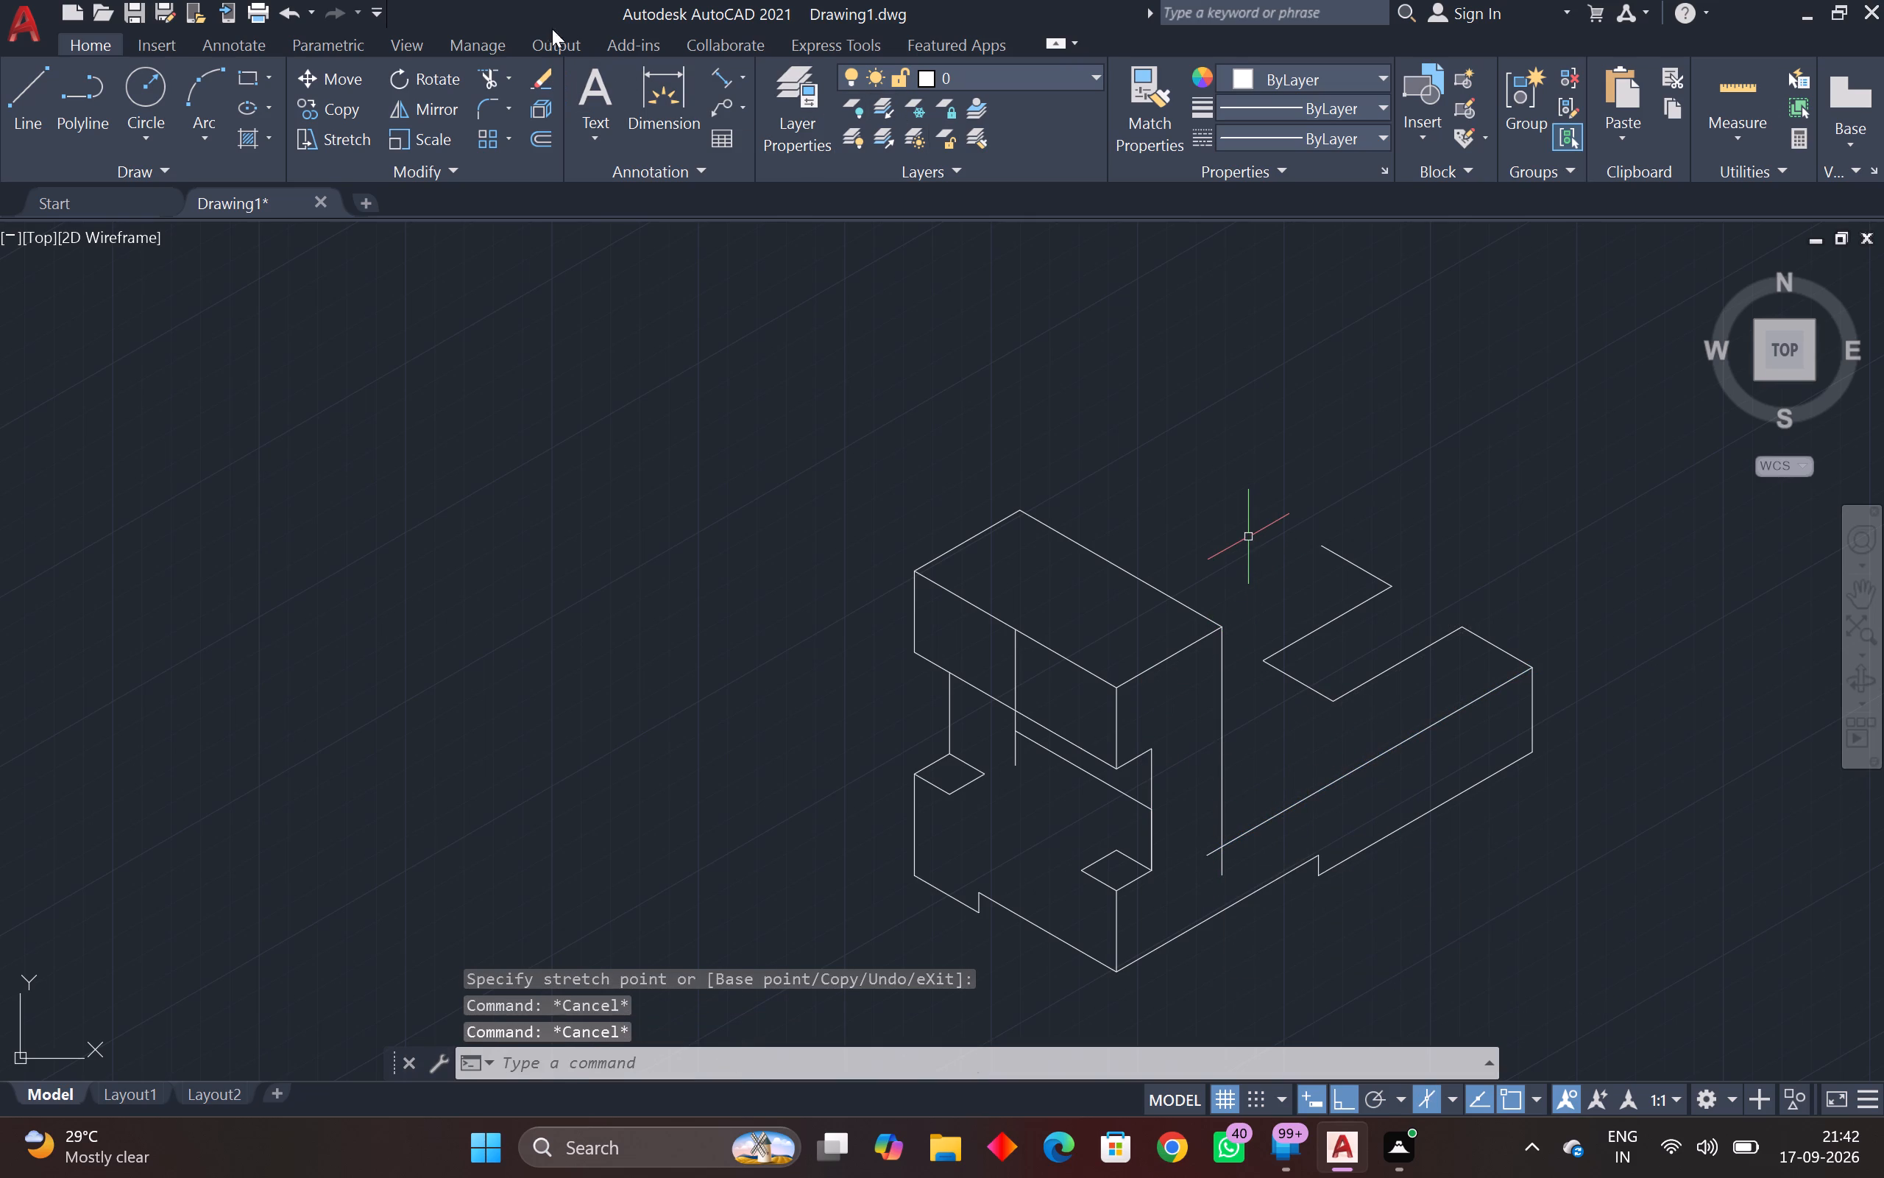
Trim the overhanging ends of the vertical line and the arm's long top edge where they cross, leaving a clean corner.
click(484, 80)
scroll(1172, 855, up, 2)
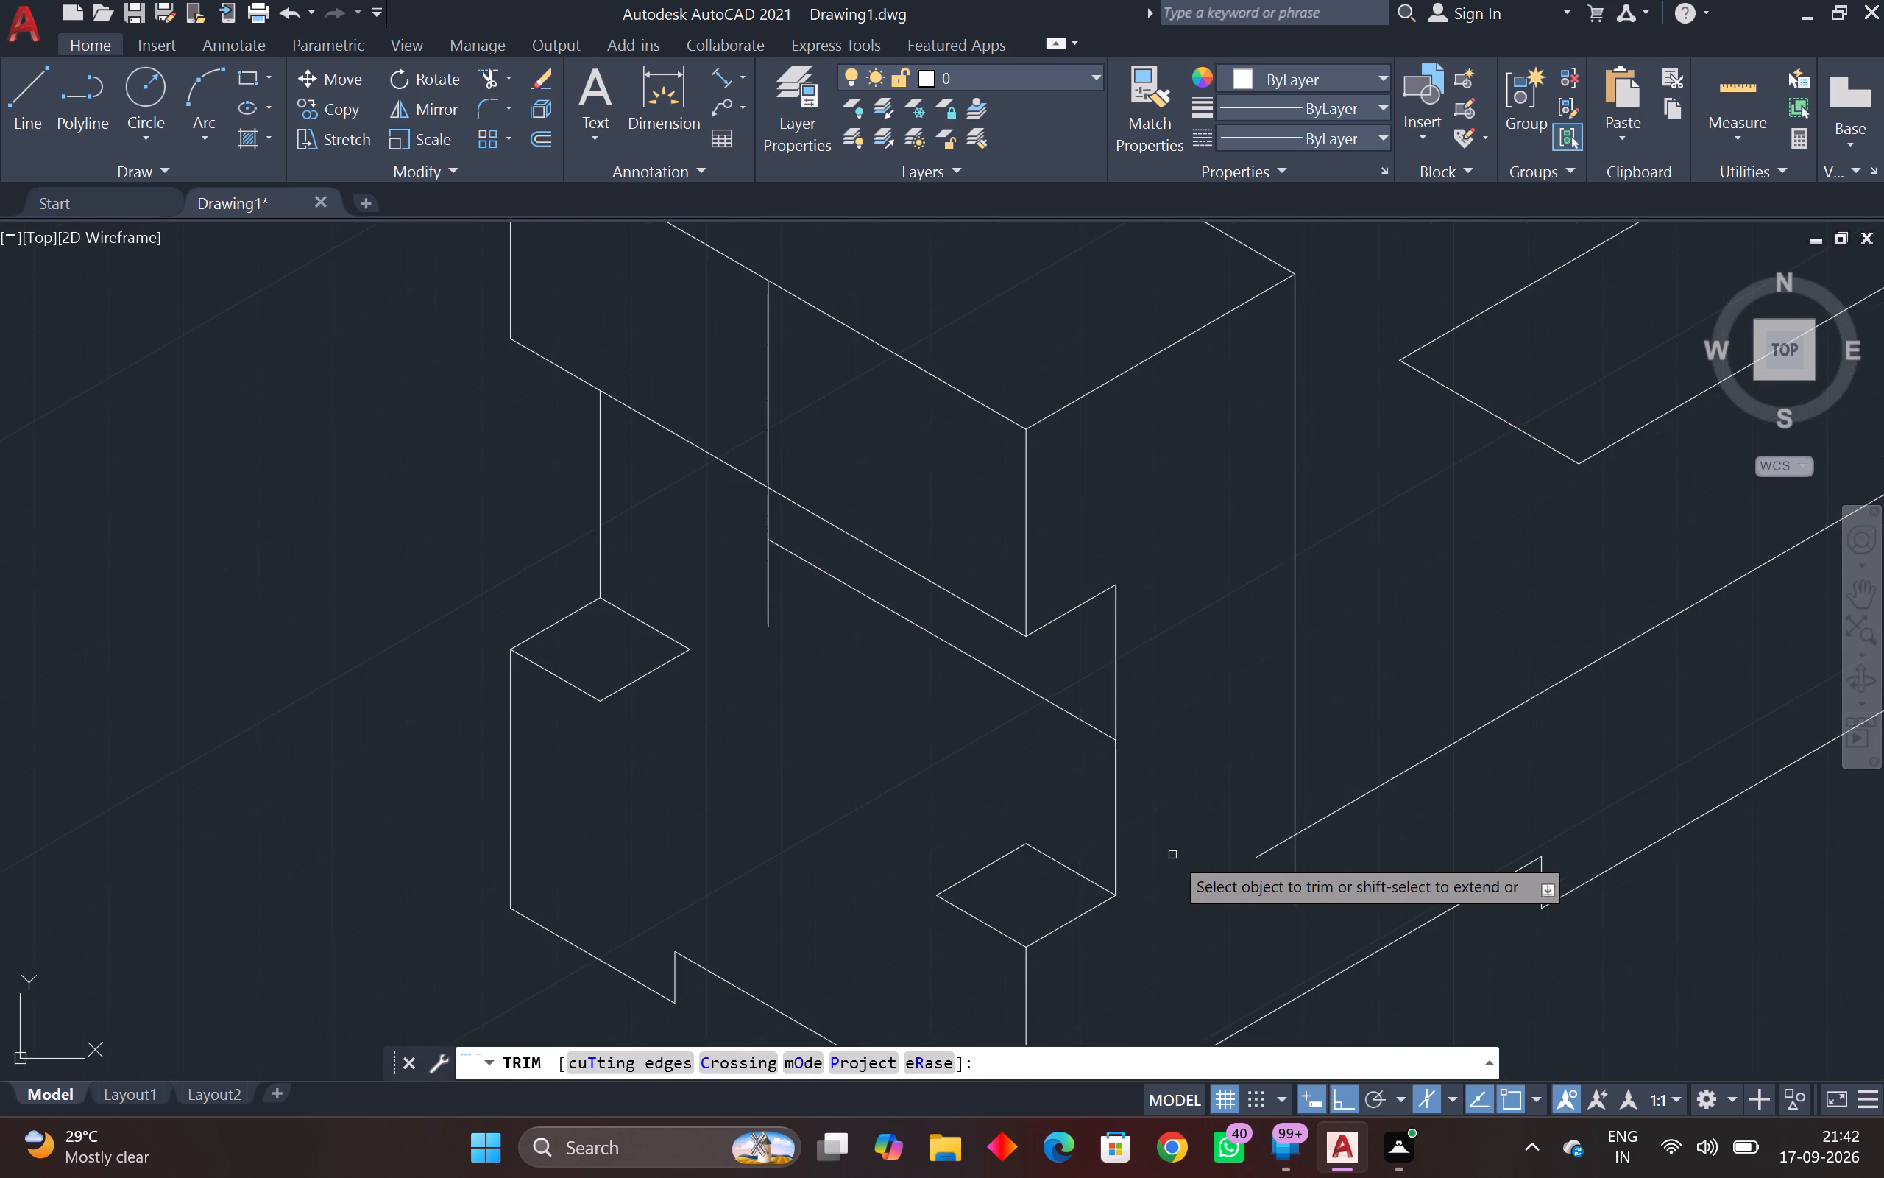
middle_drag(1180, 857, 918, 484)
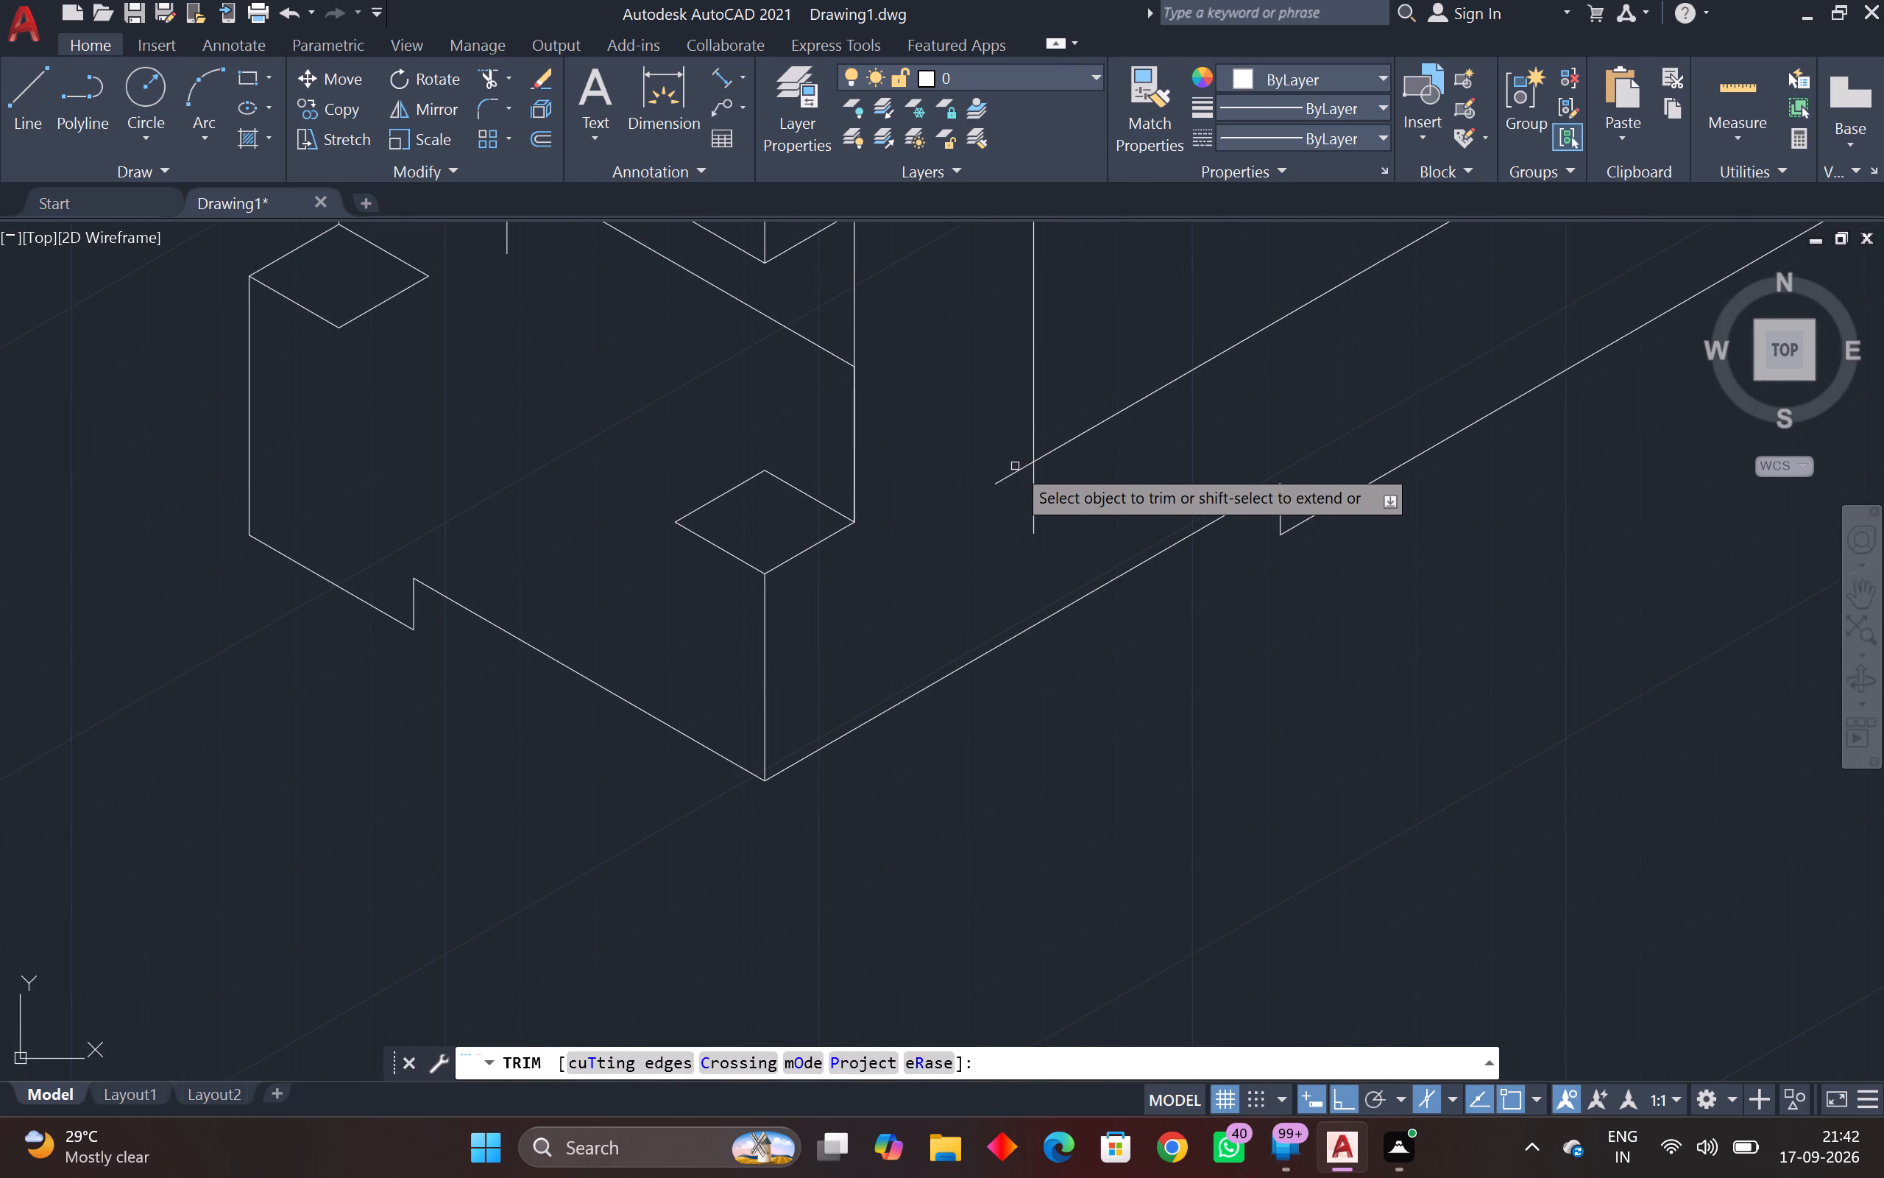
click(1015, 466)
click(1055, 493)
scroll(1050, 495, down, 1)
middle_drag(1044, 496, 843, 702)
key(Escape)
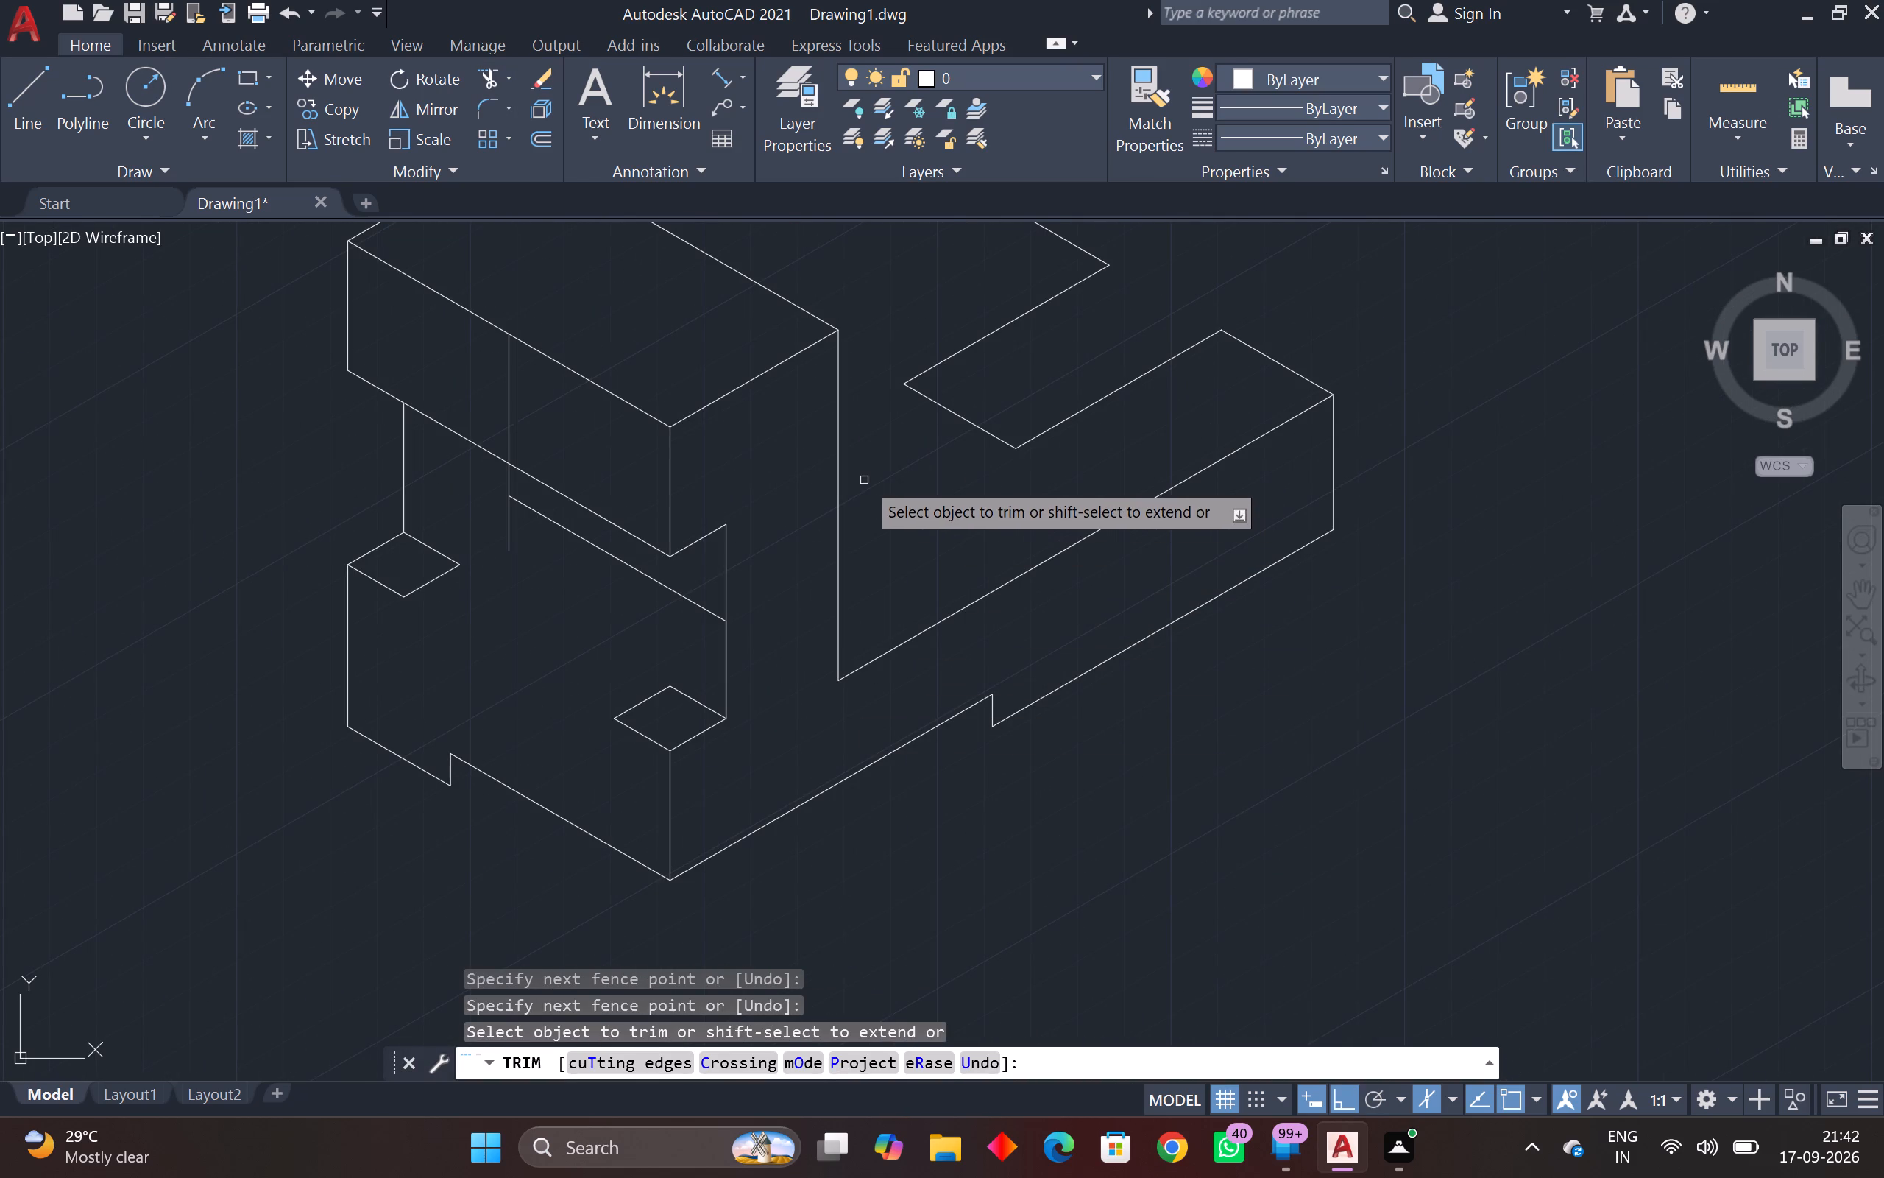
key(Escape)
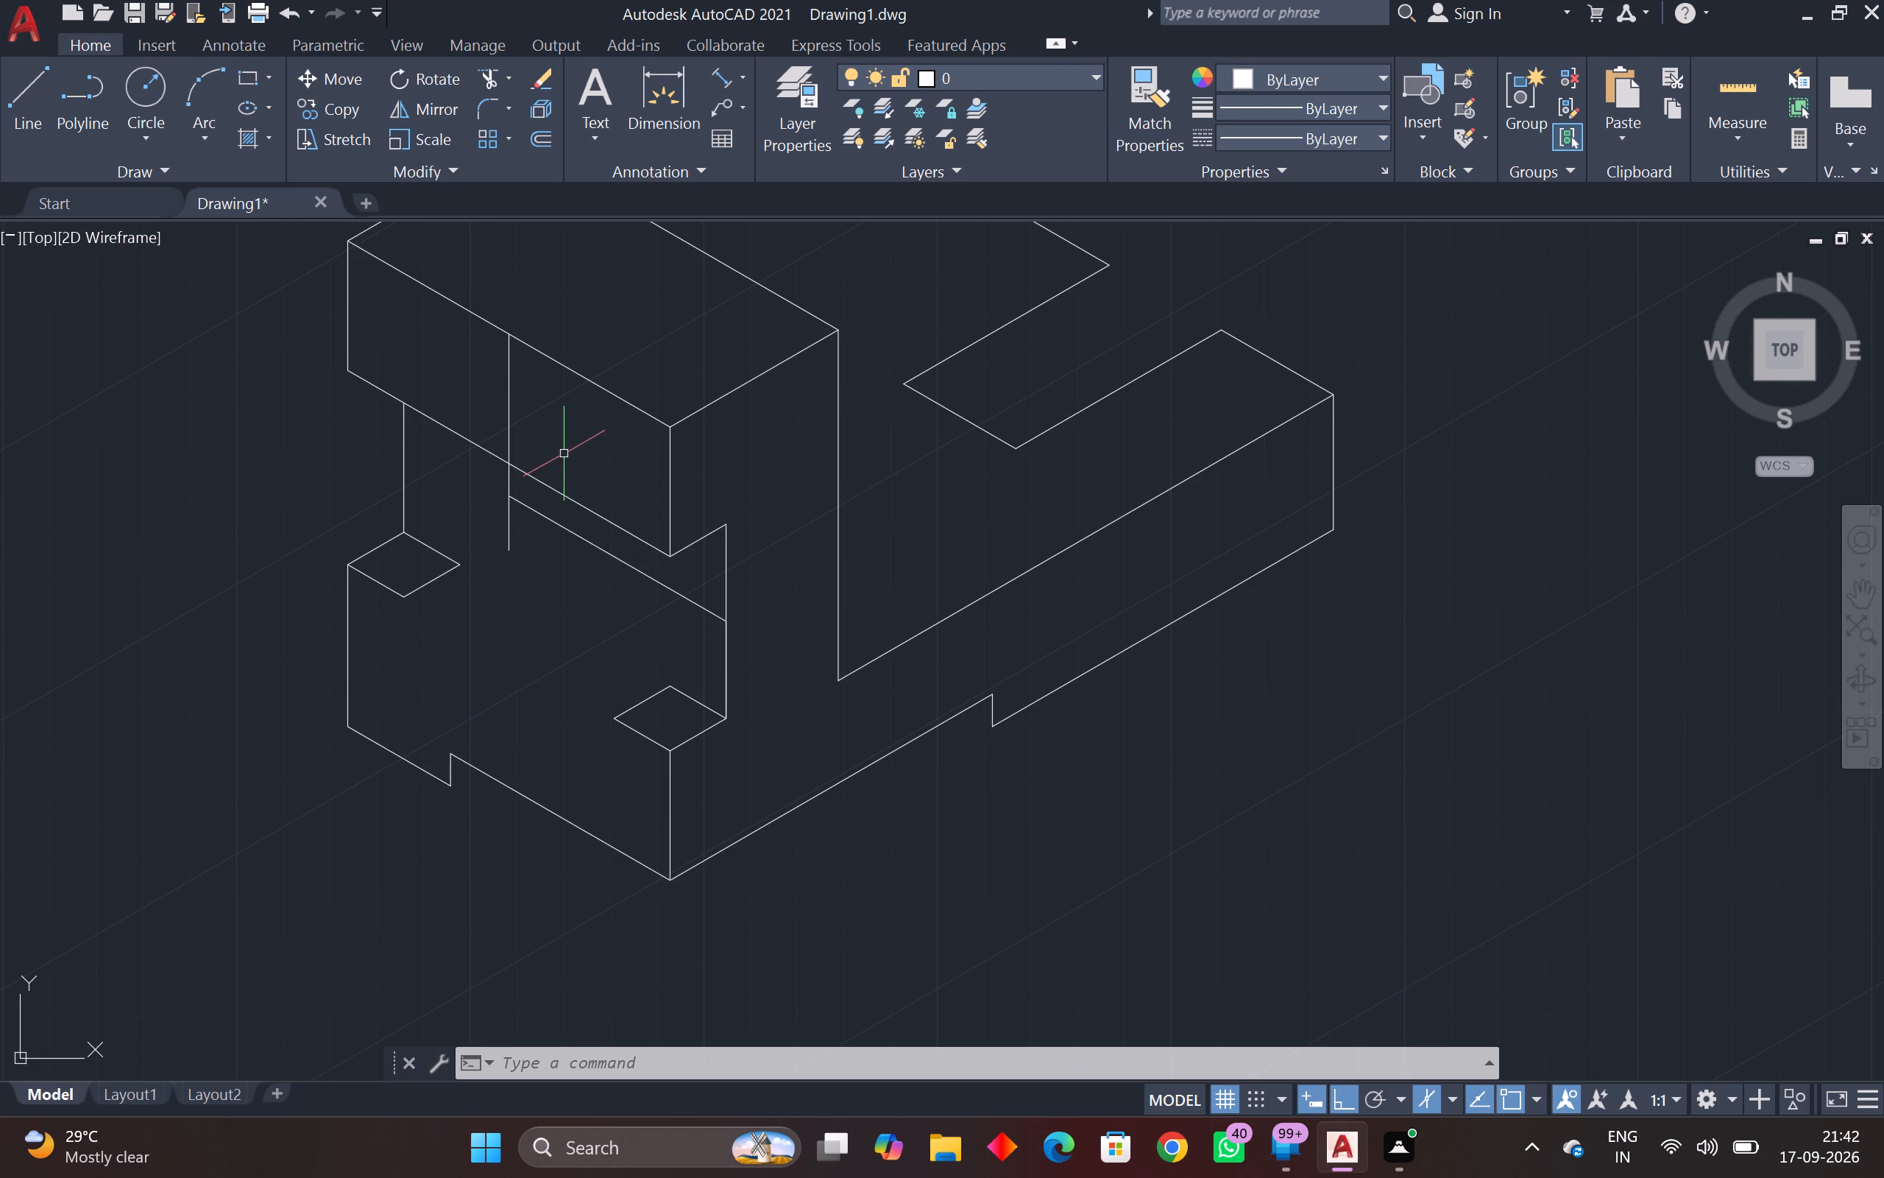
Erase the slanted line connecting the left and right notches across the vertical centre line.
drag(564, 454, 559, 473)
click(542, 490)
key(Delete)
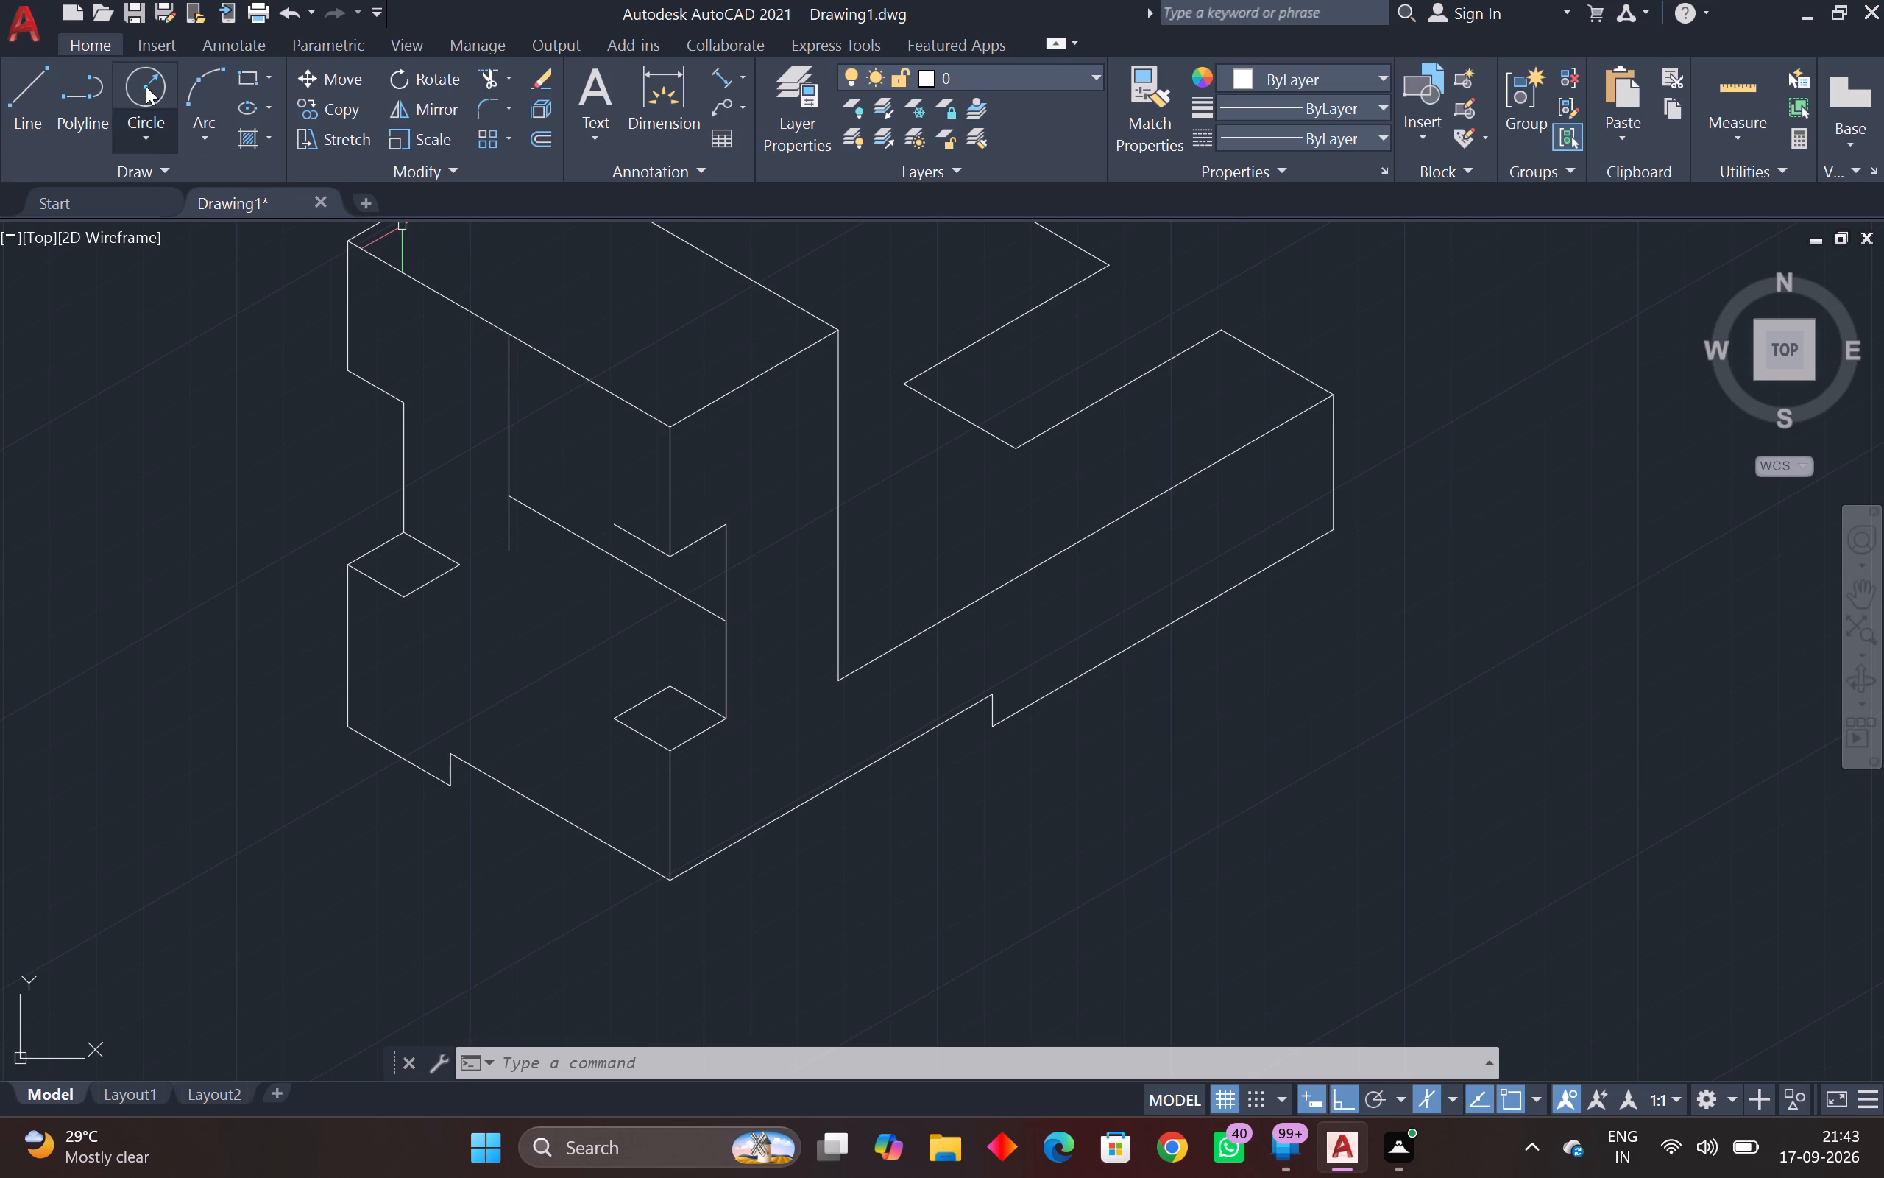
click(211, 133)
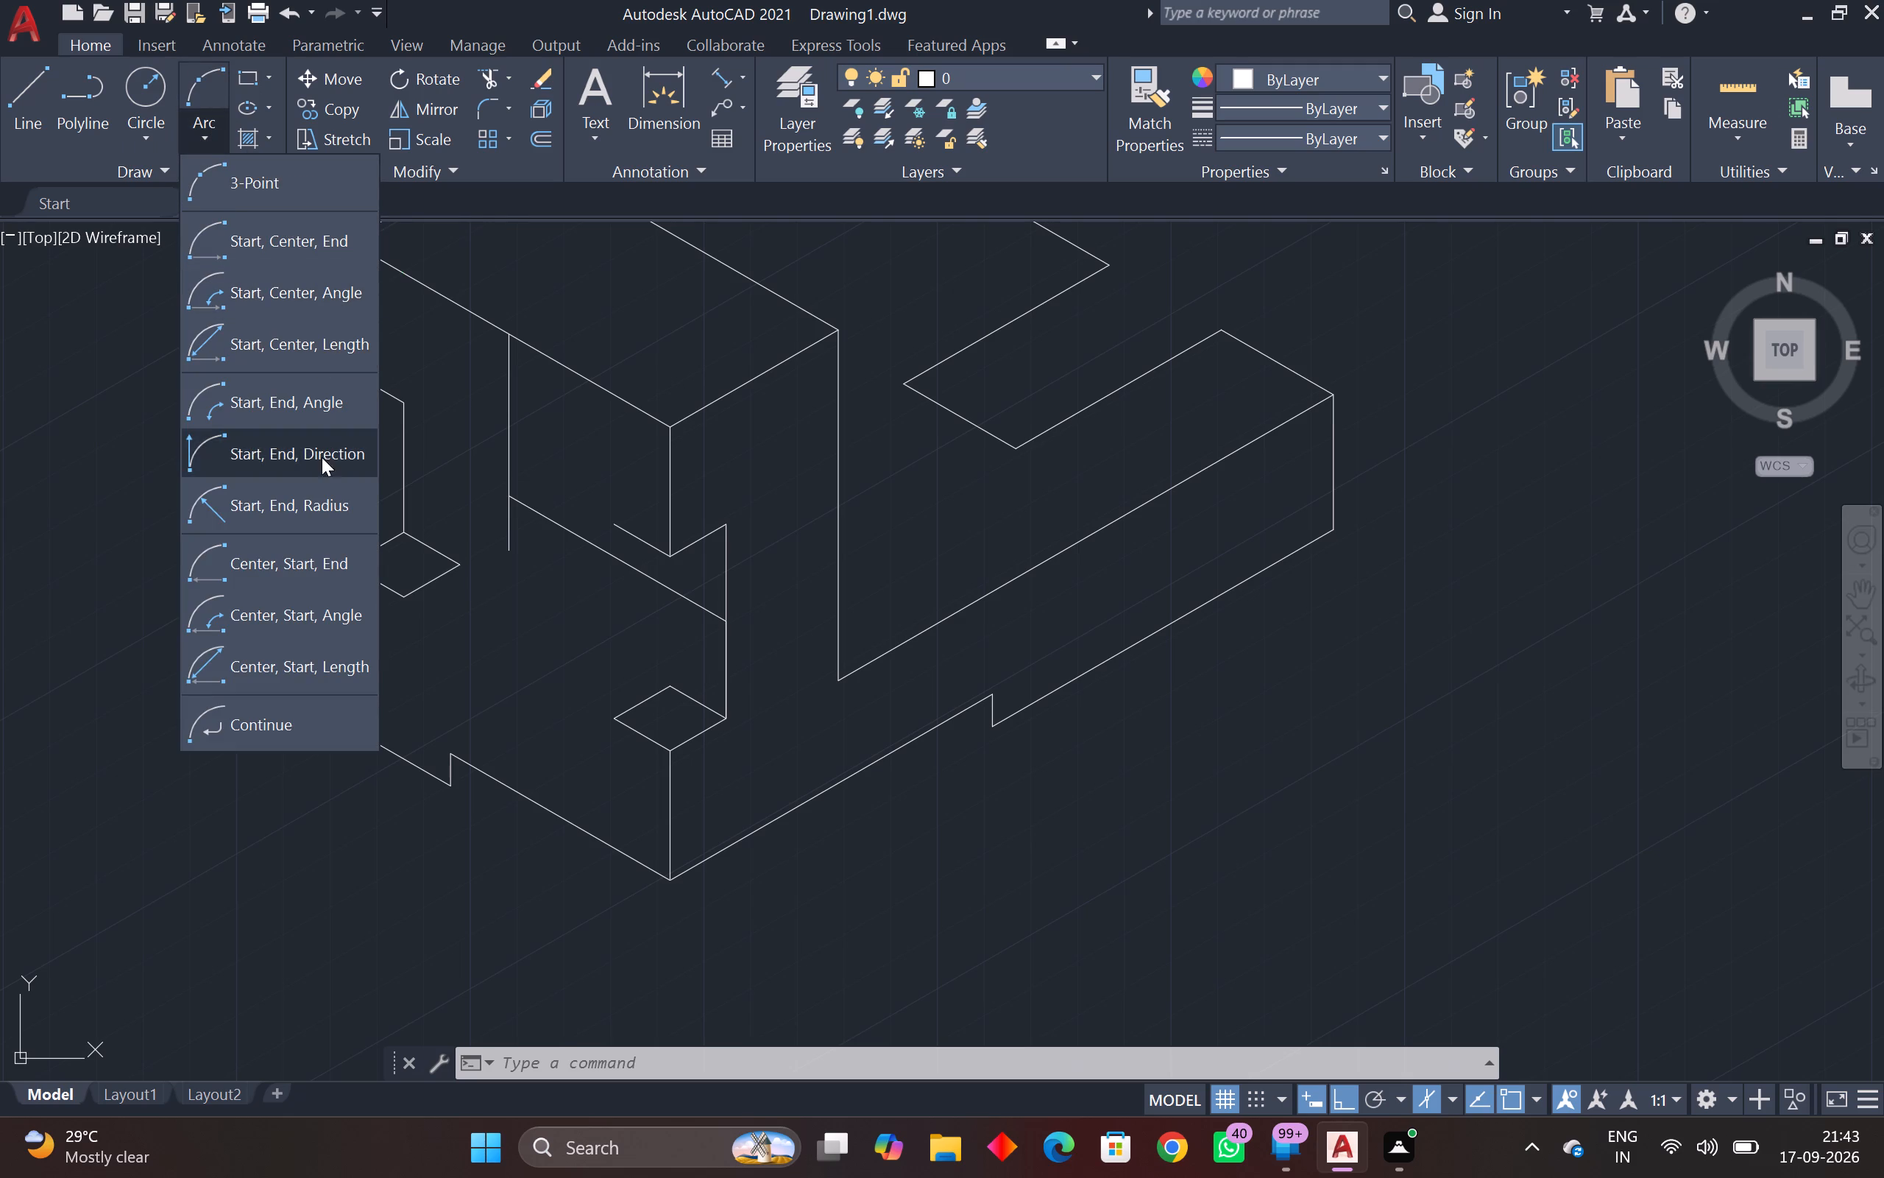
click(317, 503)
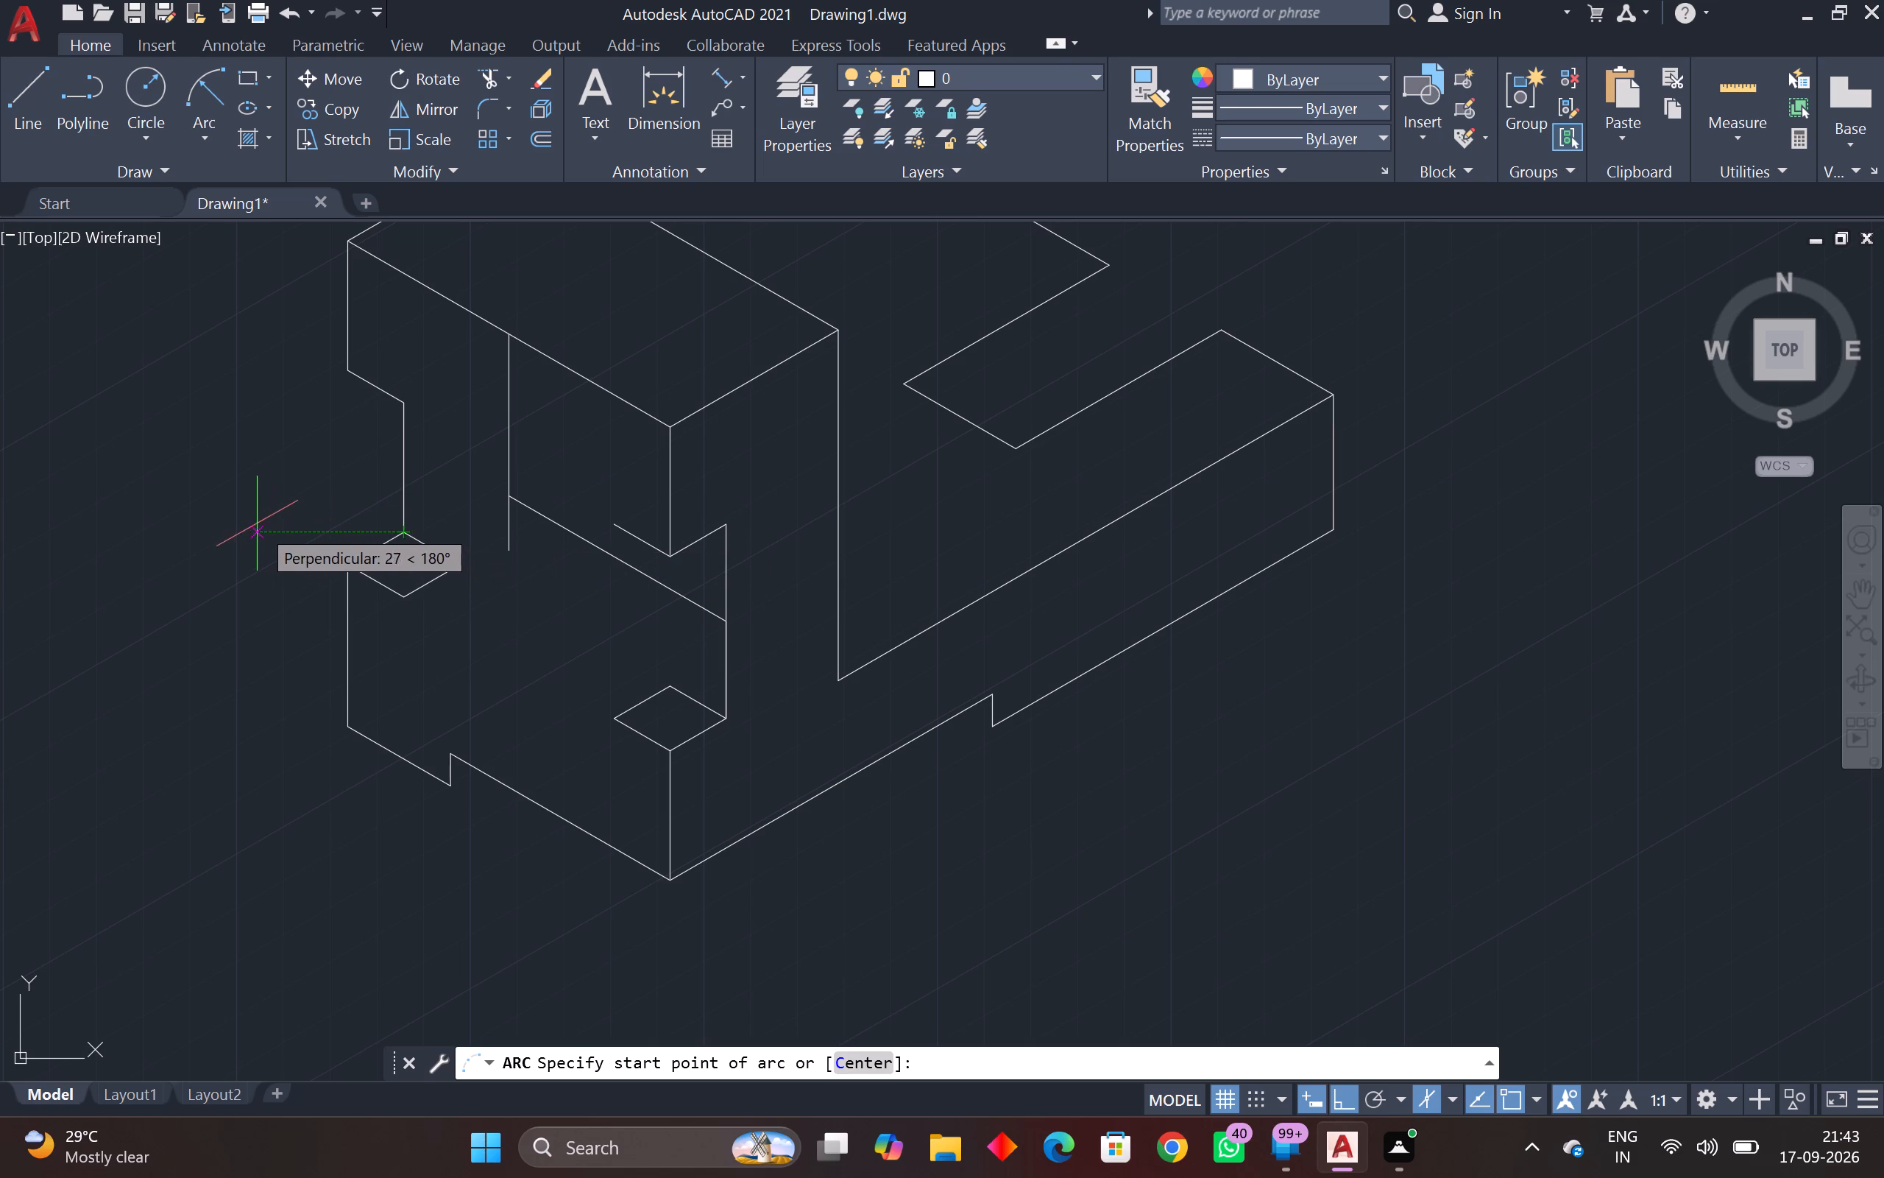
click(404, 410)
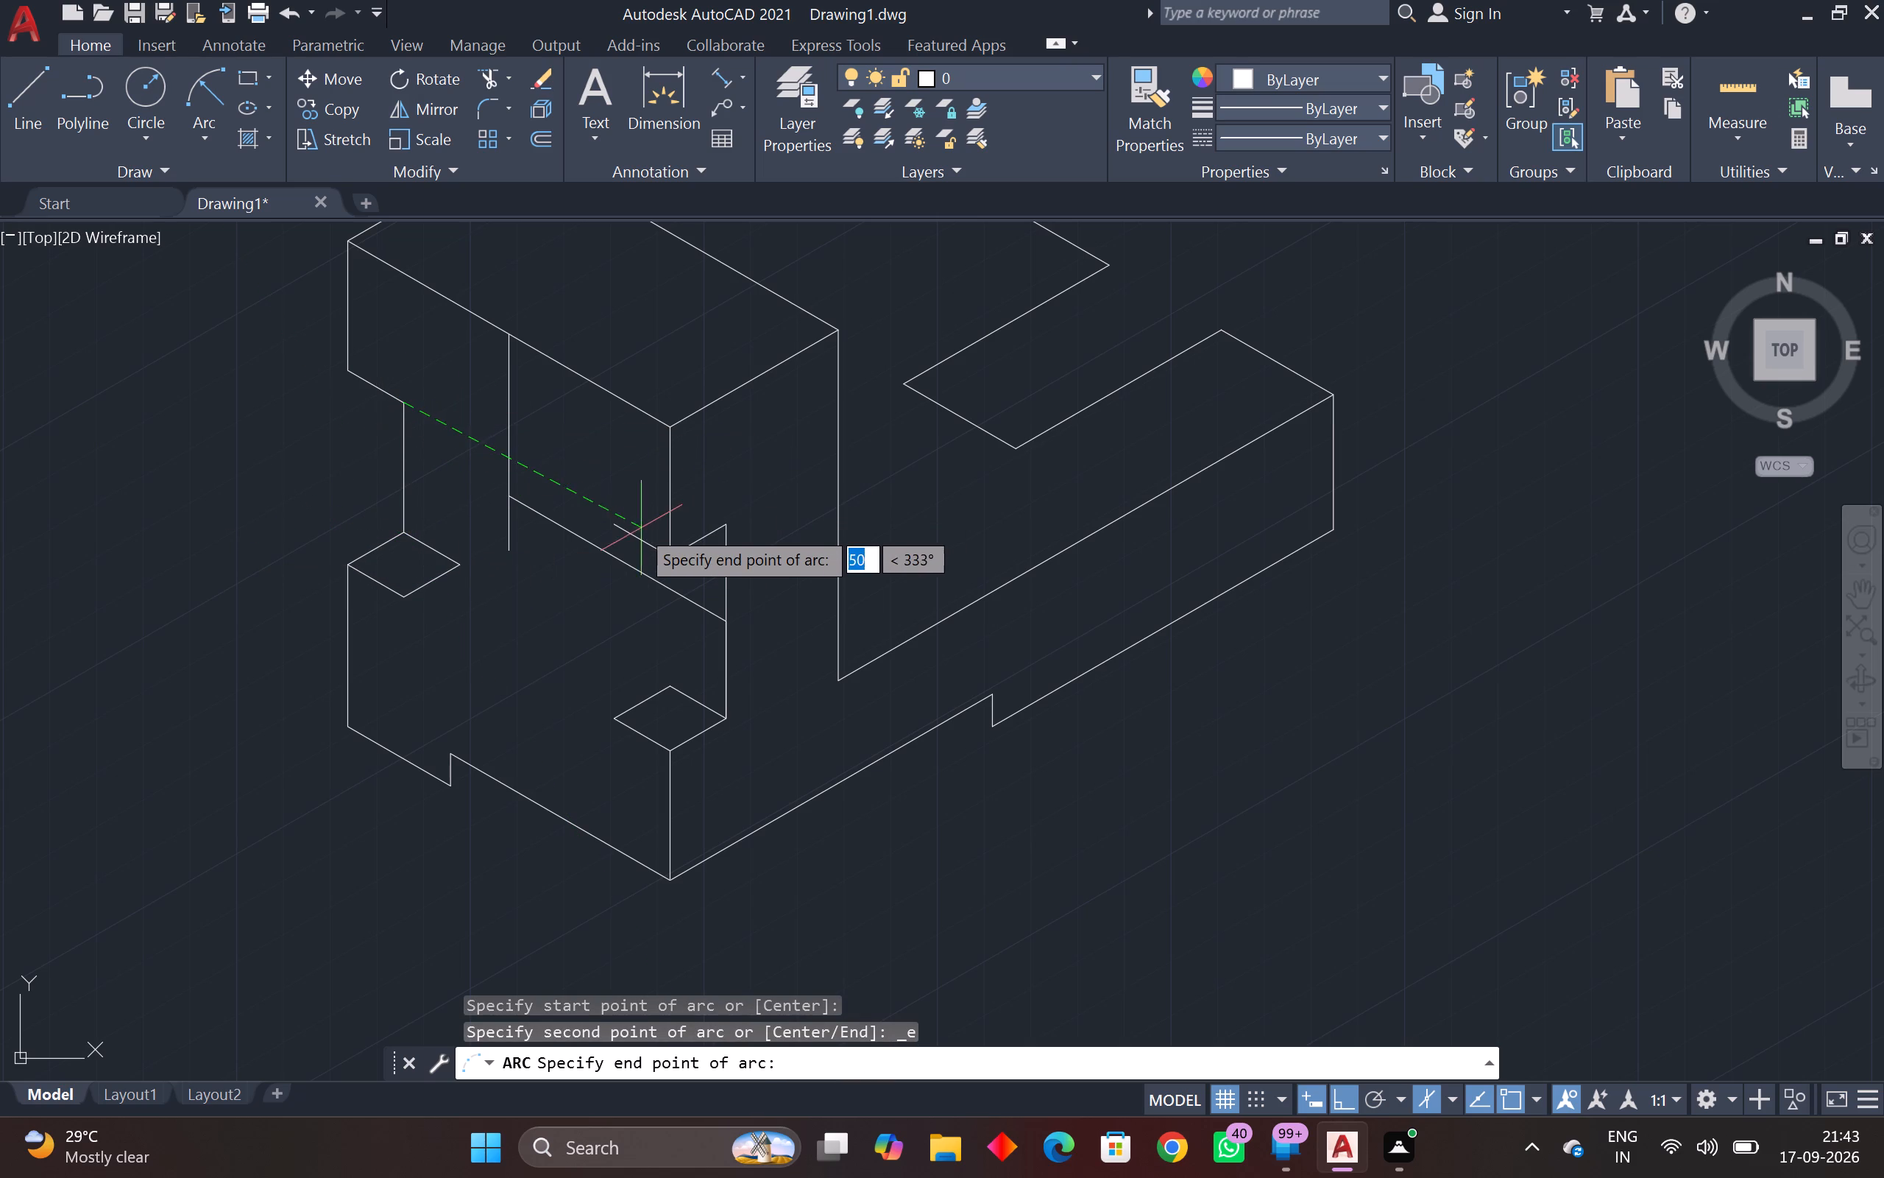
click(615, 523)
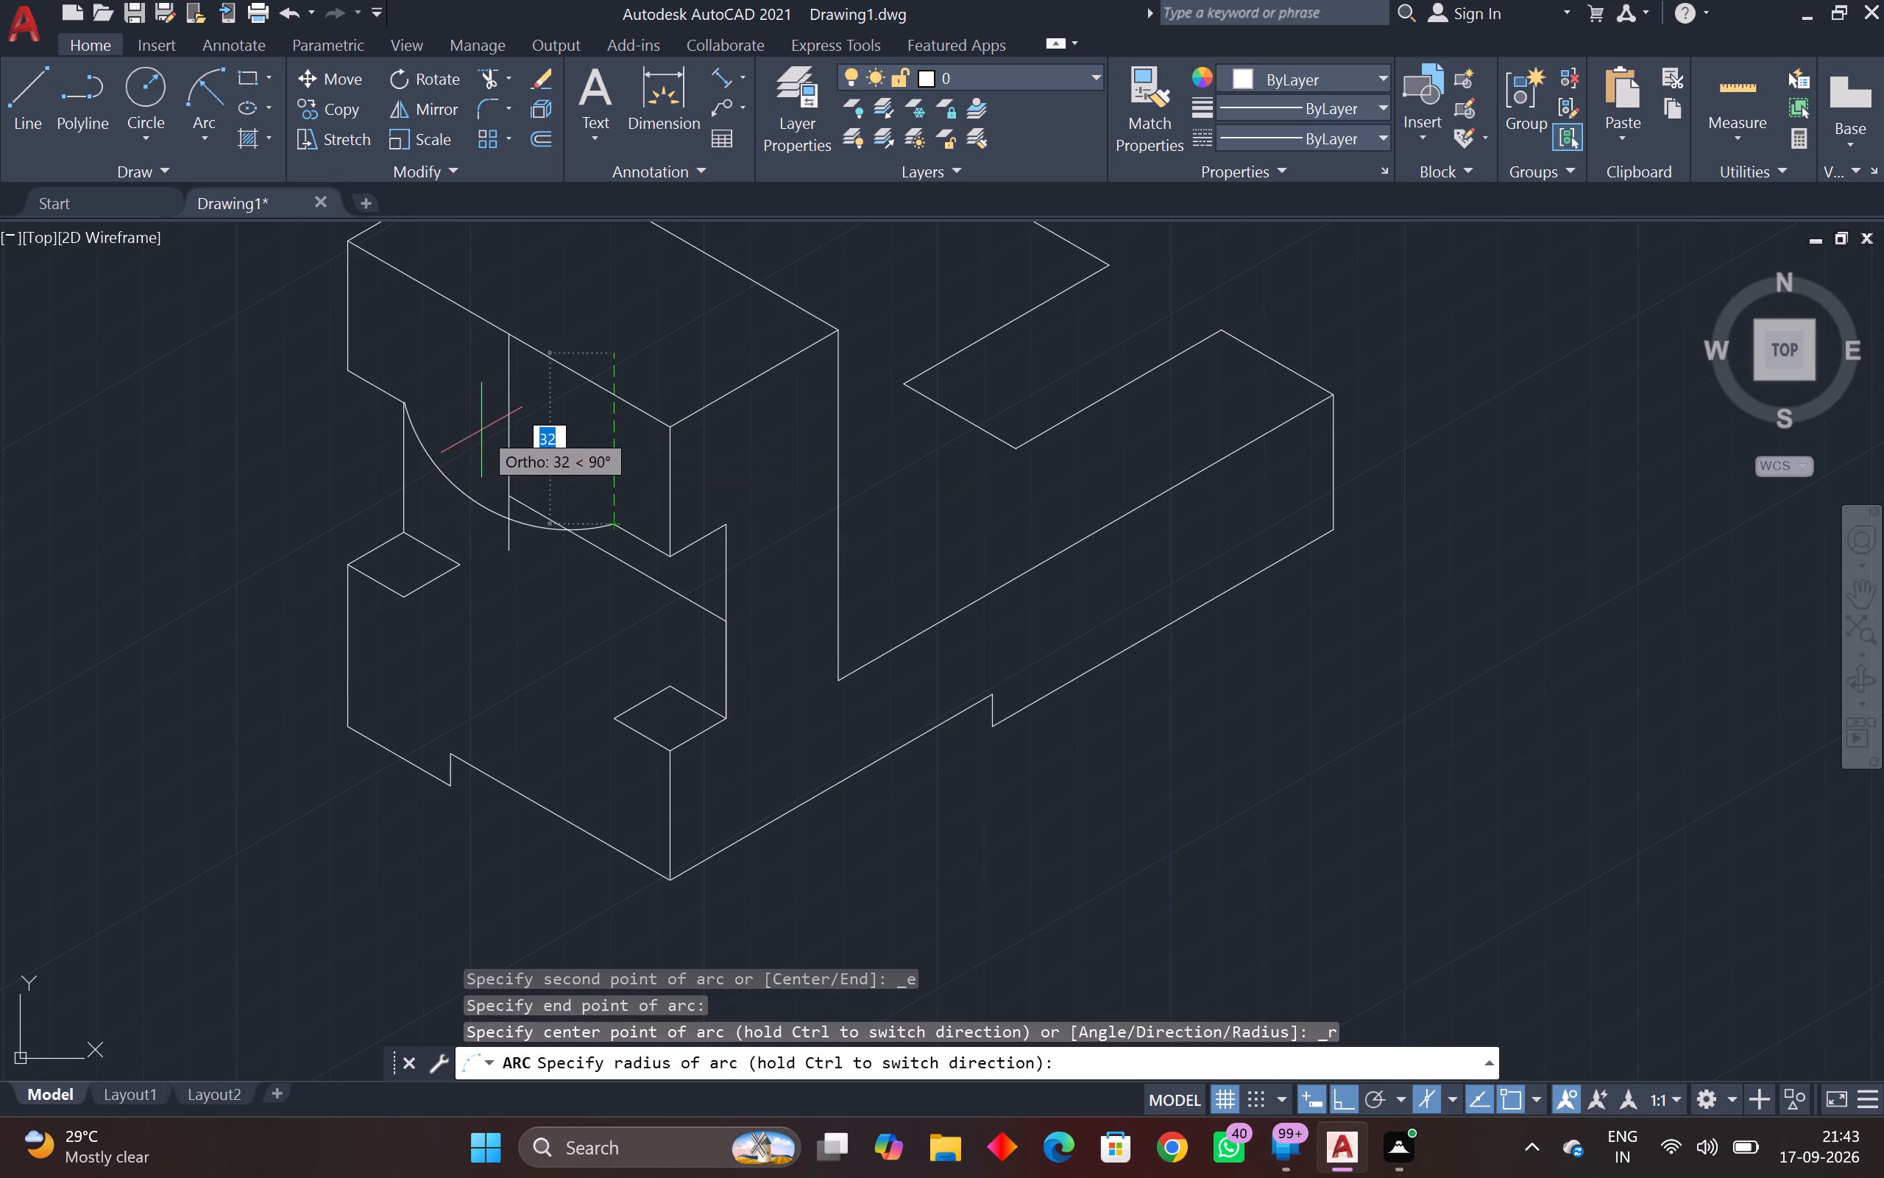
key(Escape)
Draw a three-point arc from the right notch's upper inner corner through the left notch's upper inner corner, ending 30 units beyond at 210°.
key(space)
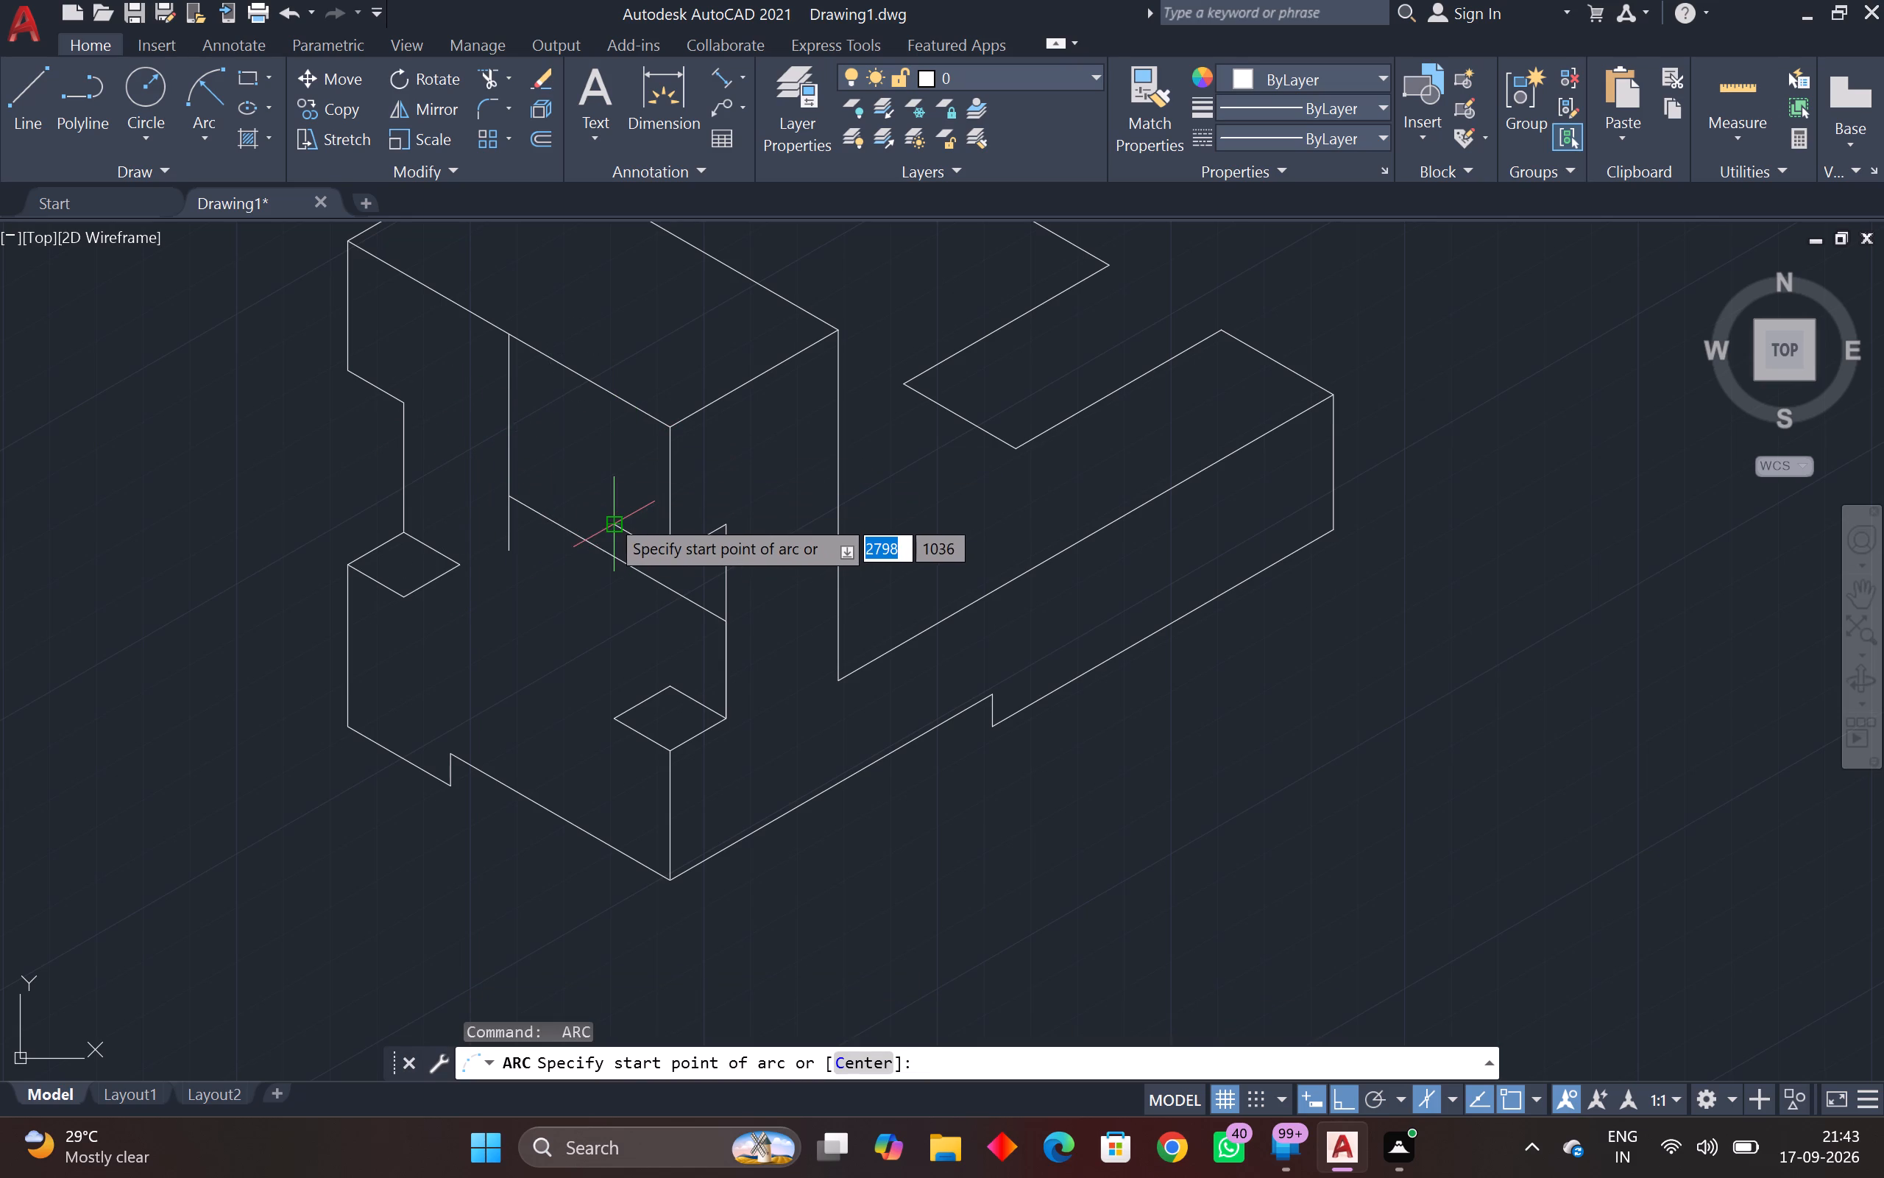
click(609, 517)
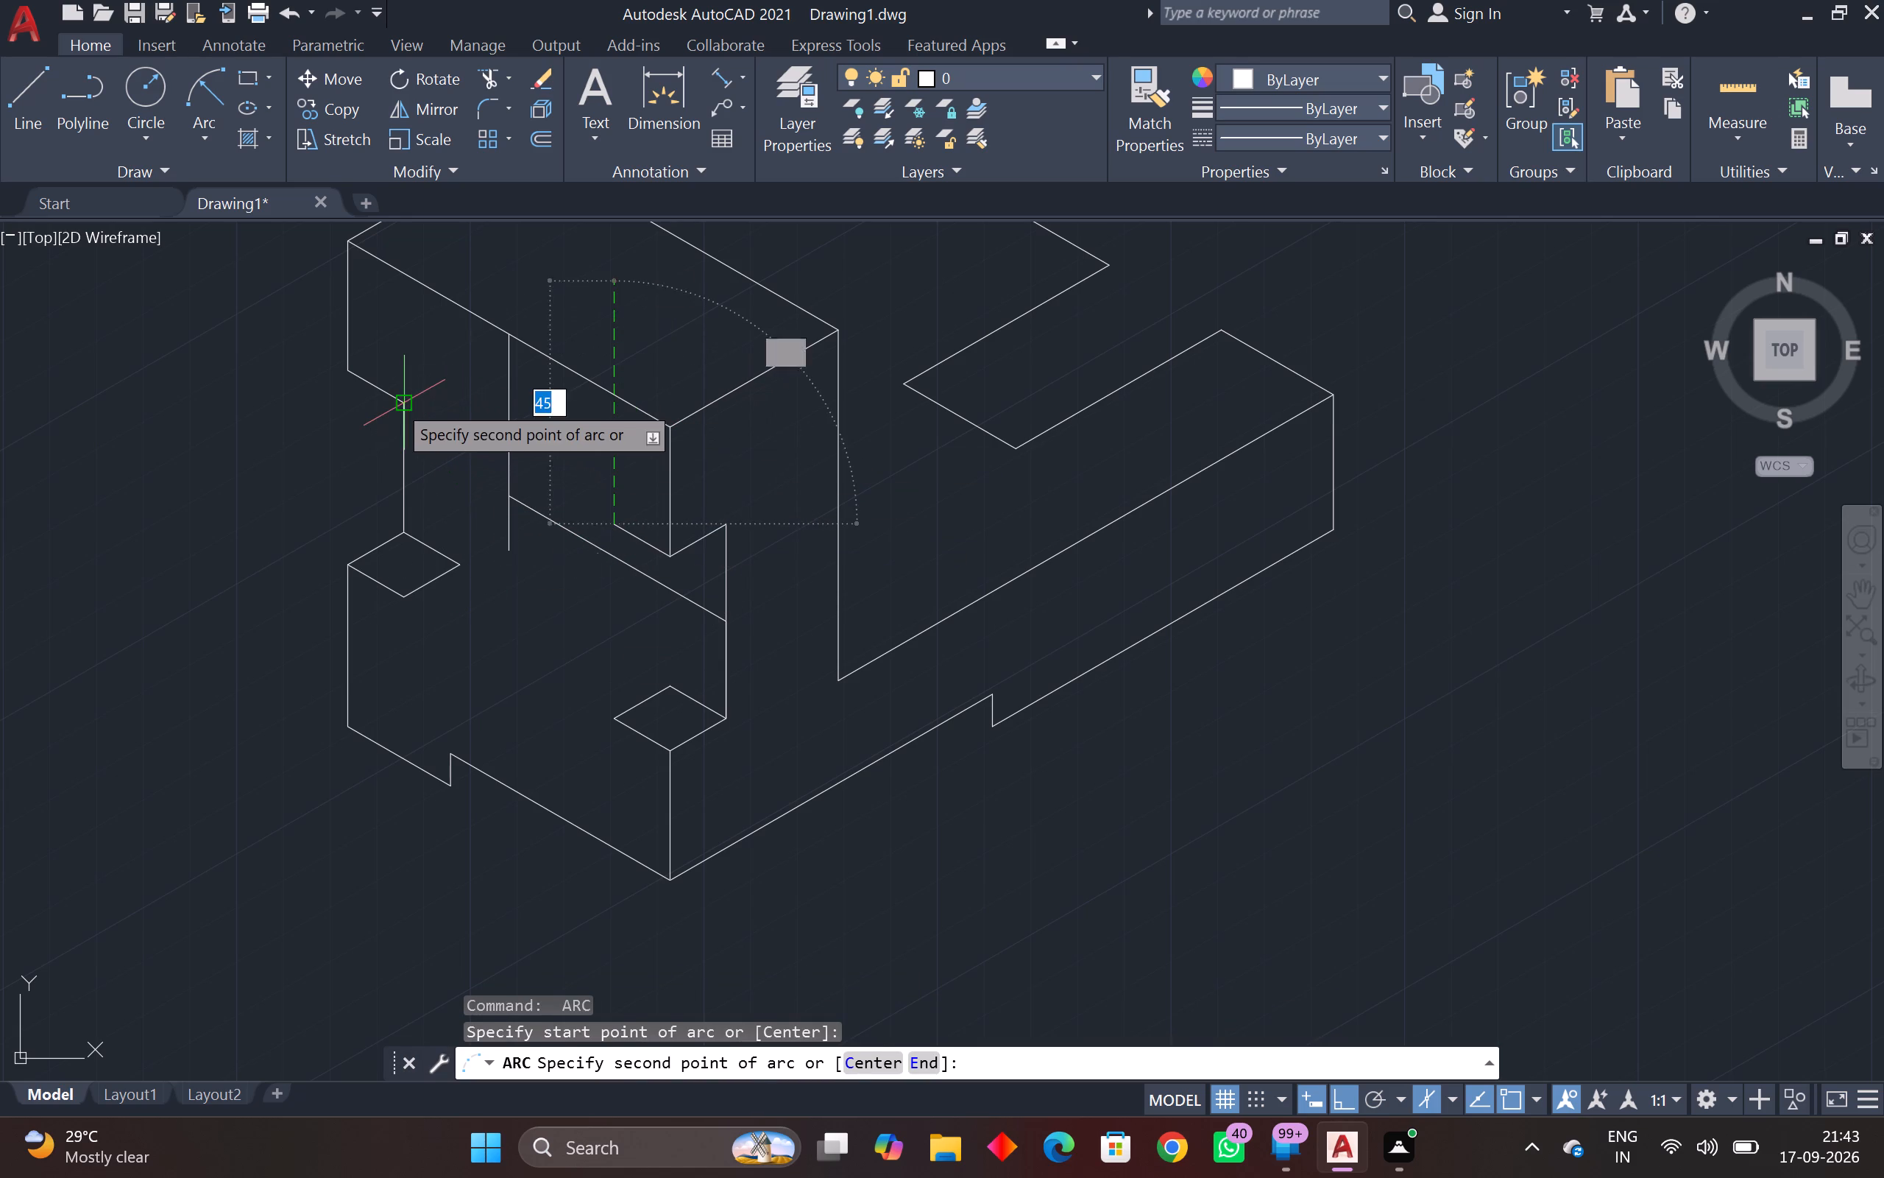
click(396, 403)
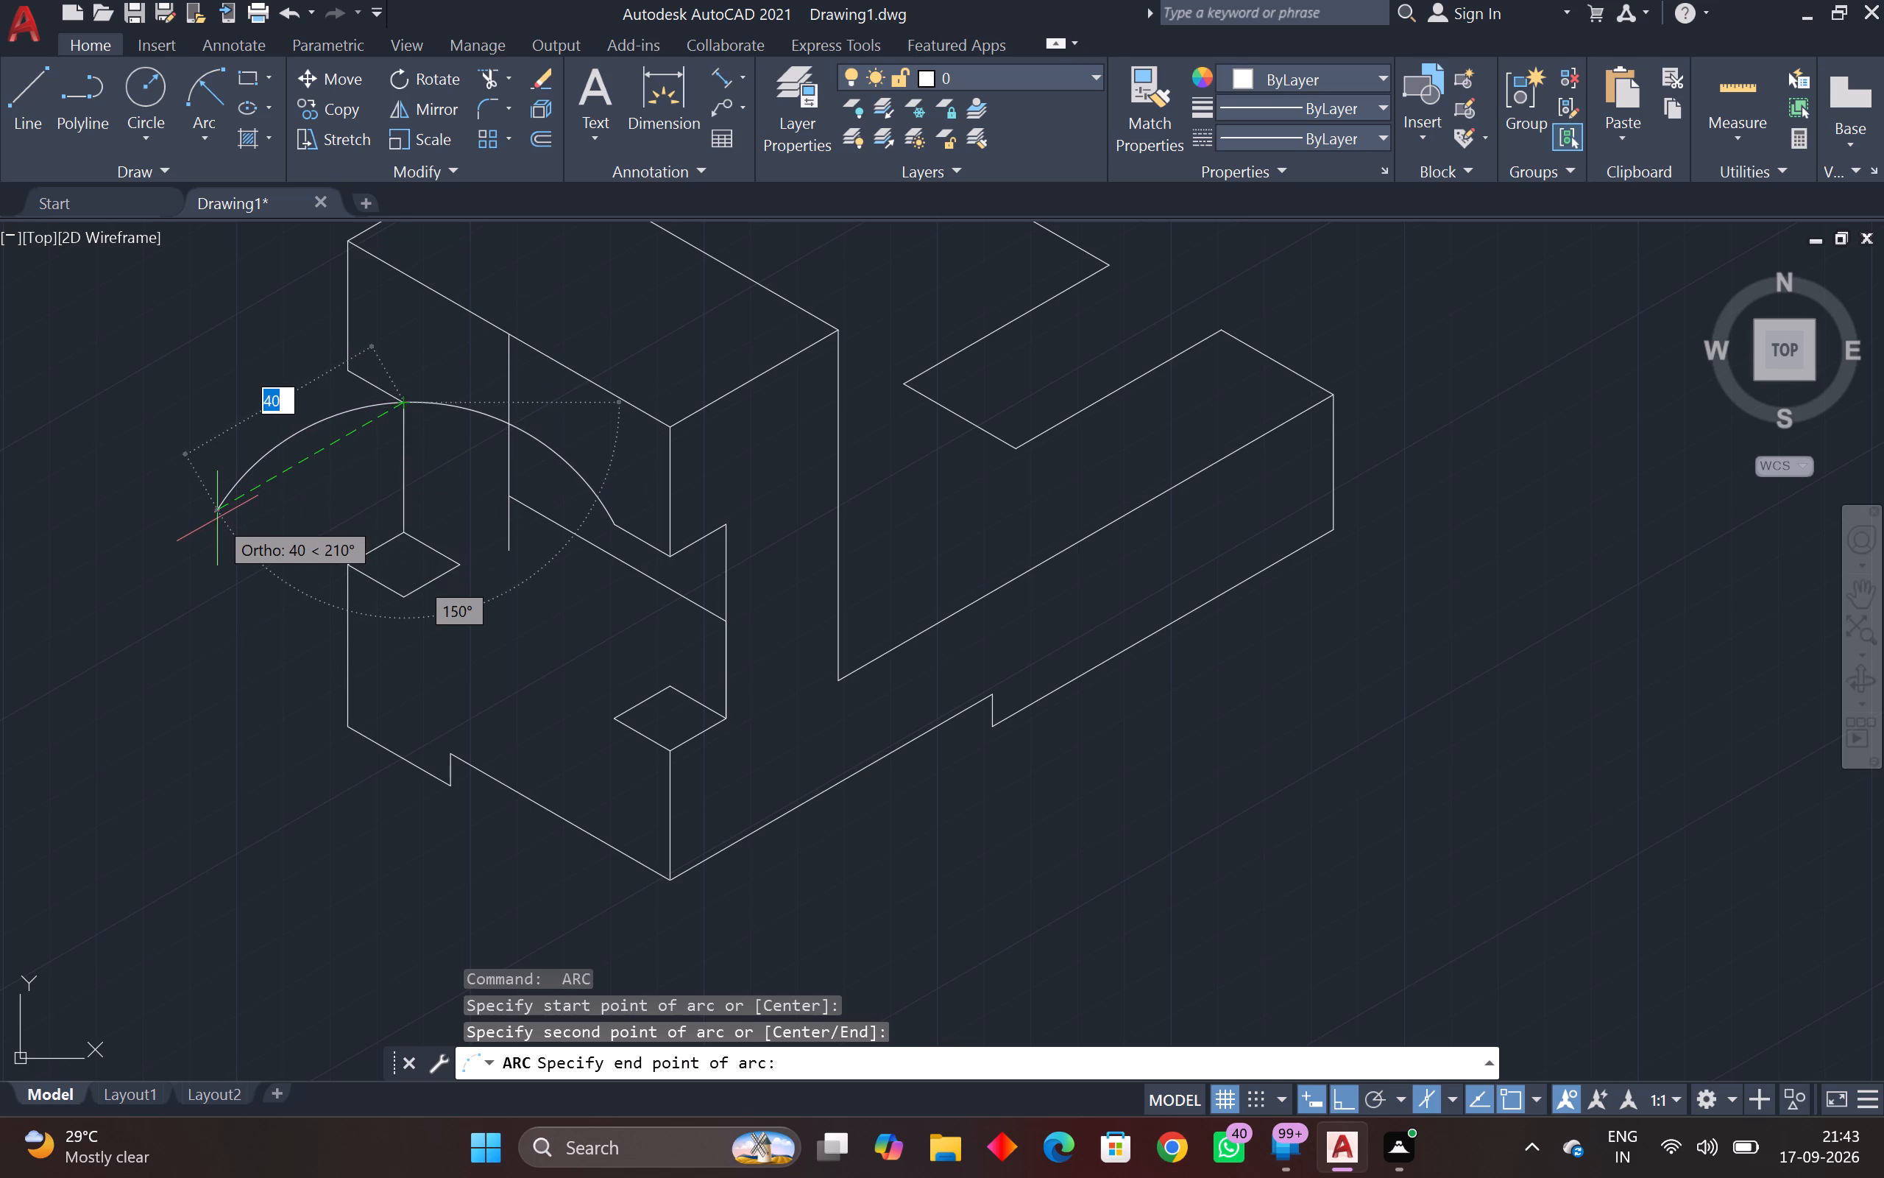
text(30)
key(Return)
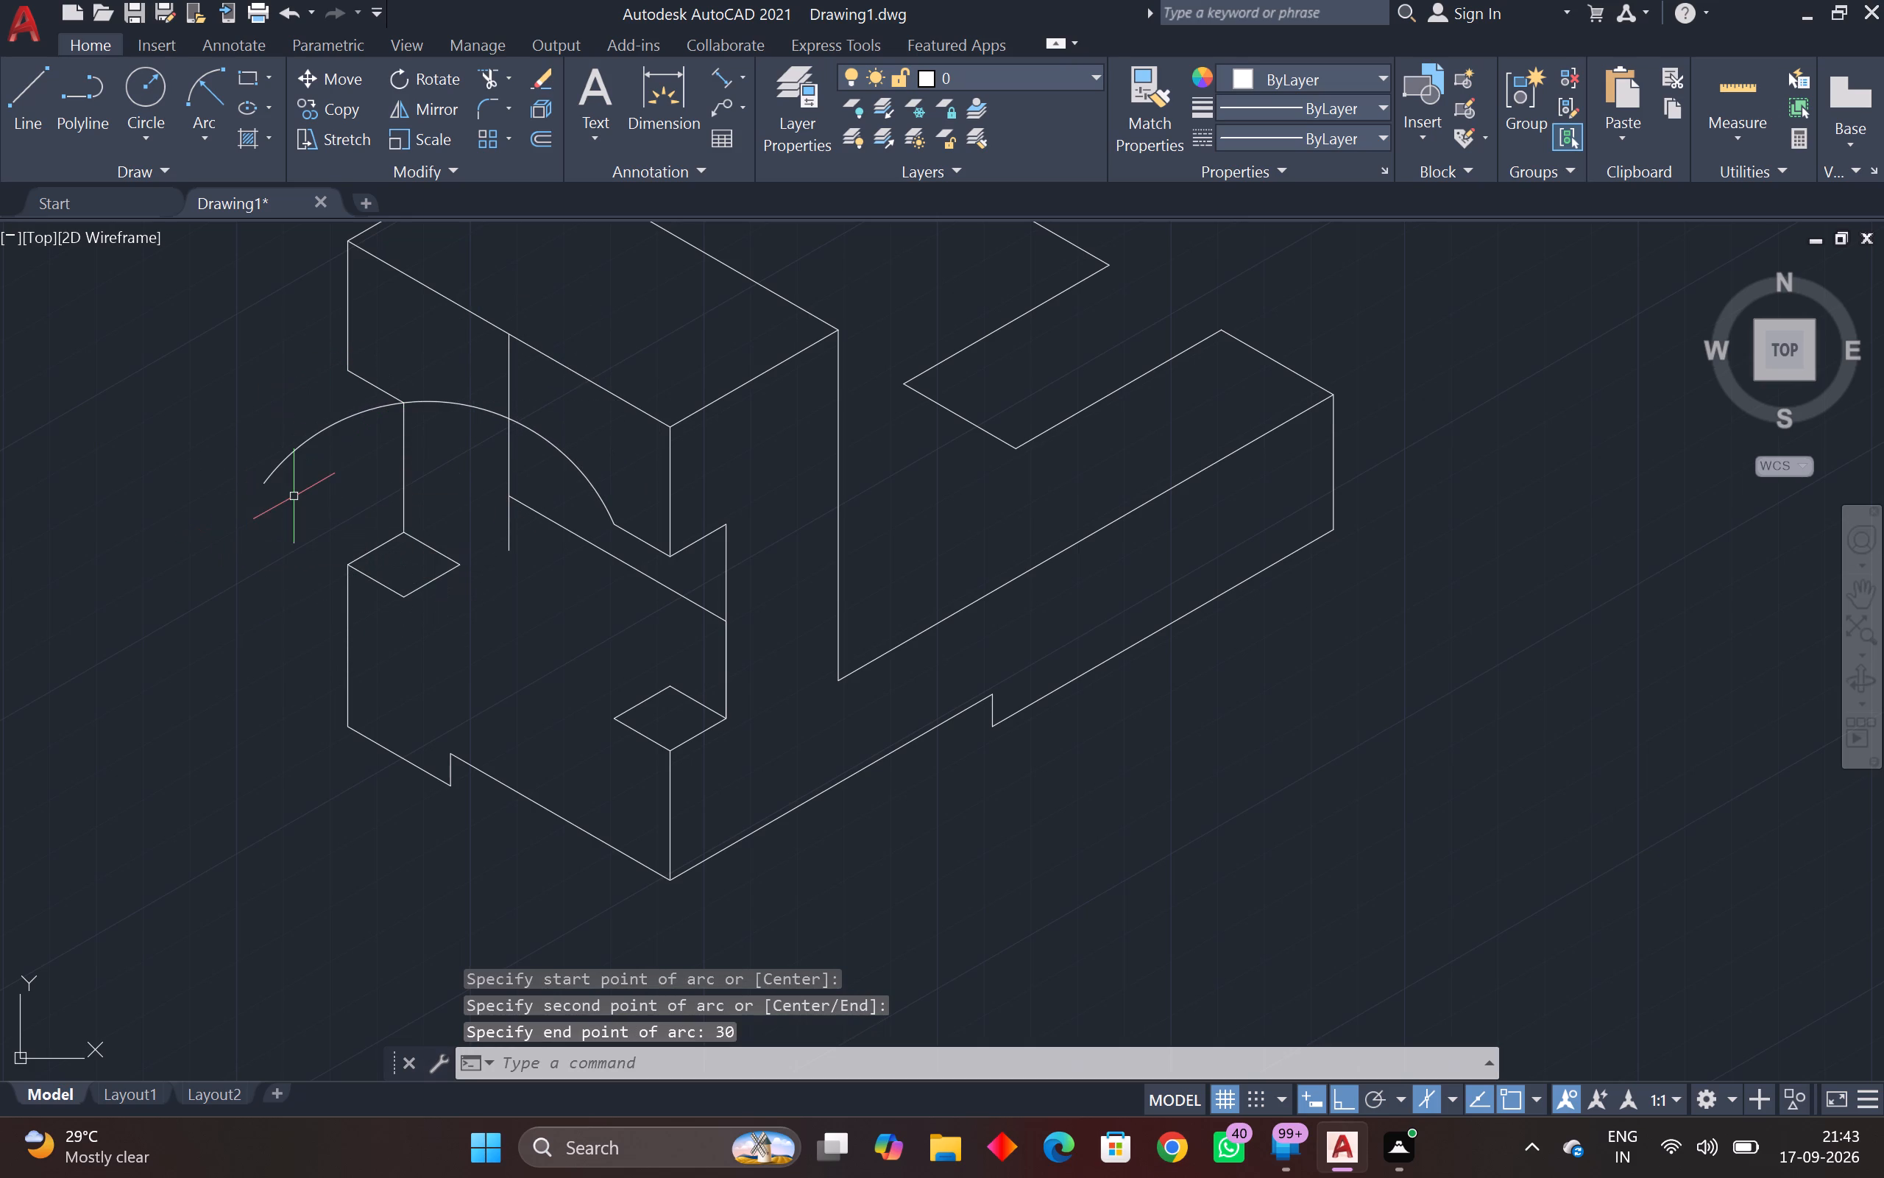
Trim the part of the arc that extends outside the left notch's vertical edge.
click(482, 80)
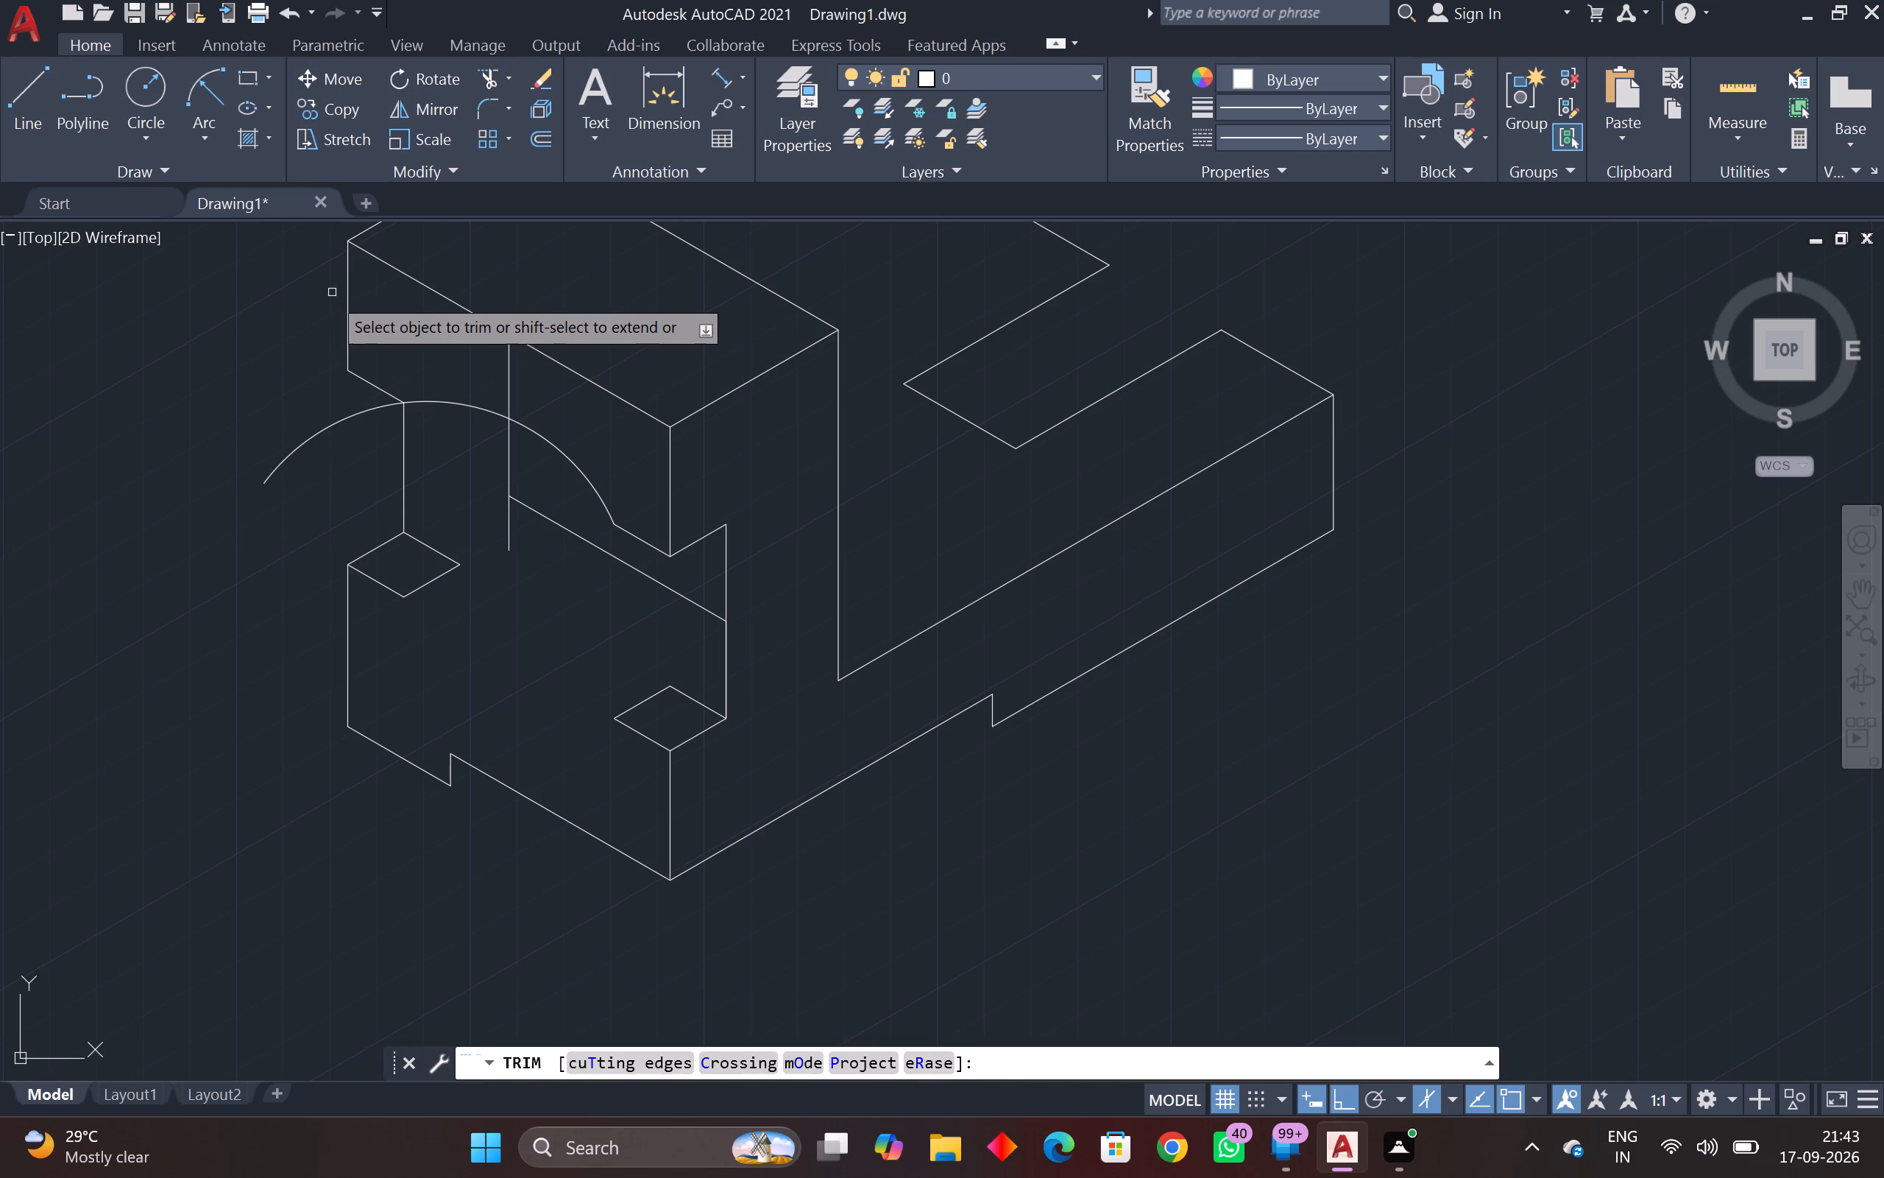
click(331, 428)
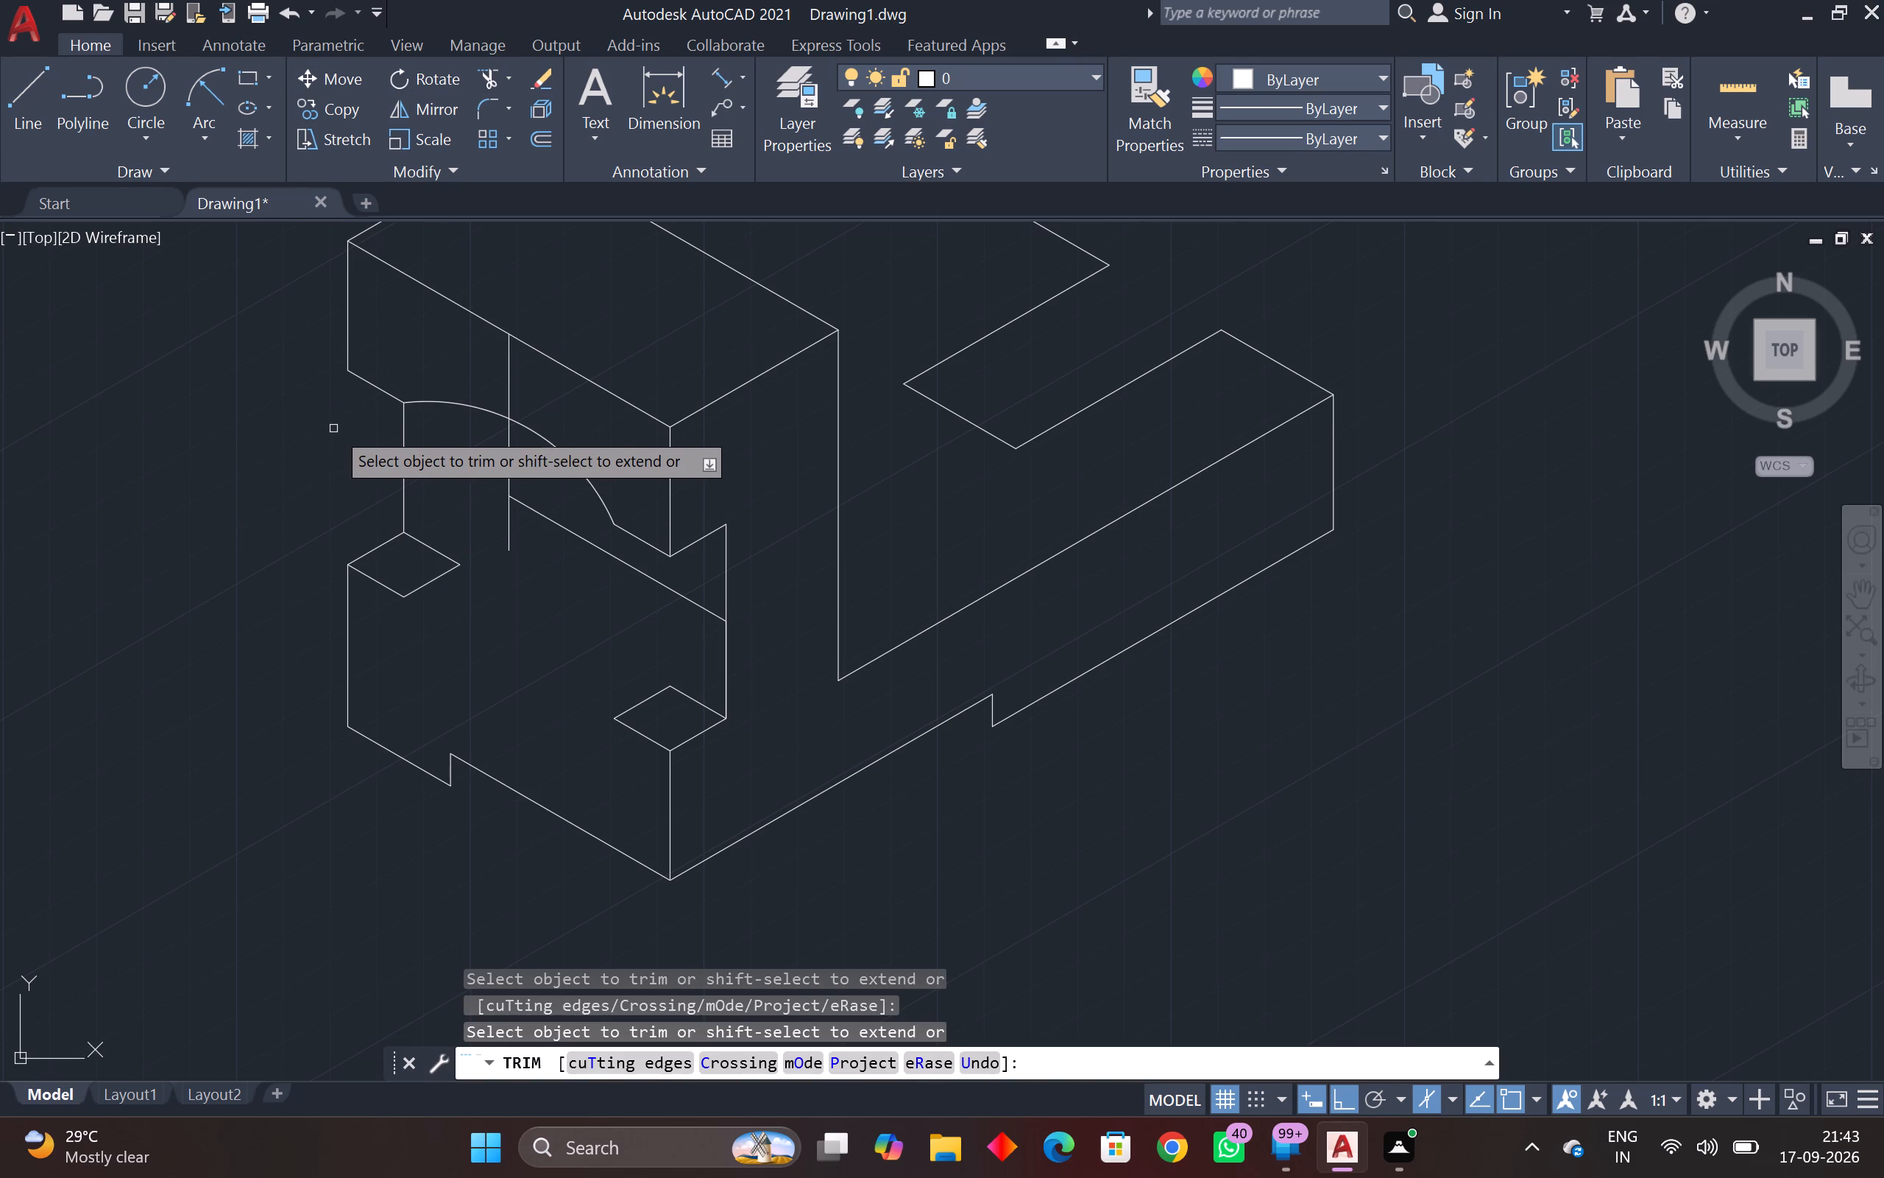
scroll(335, 431, down, 1)
middle_drag(333, 475, 185, 506)
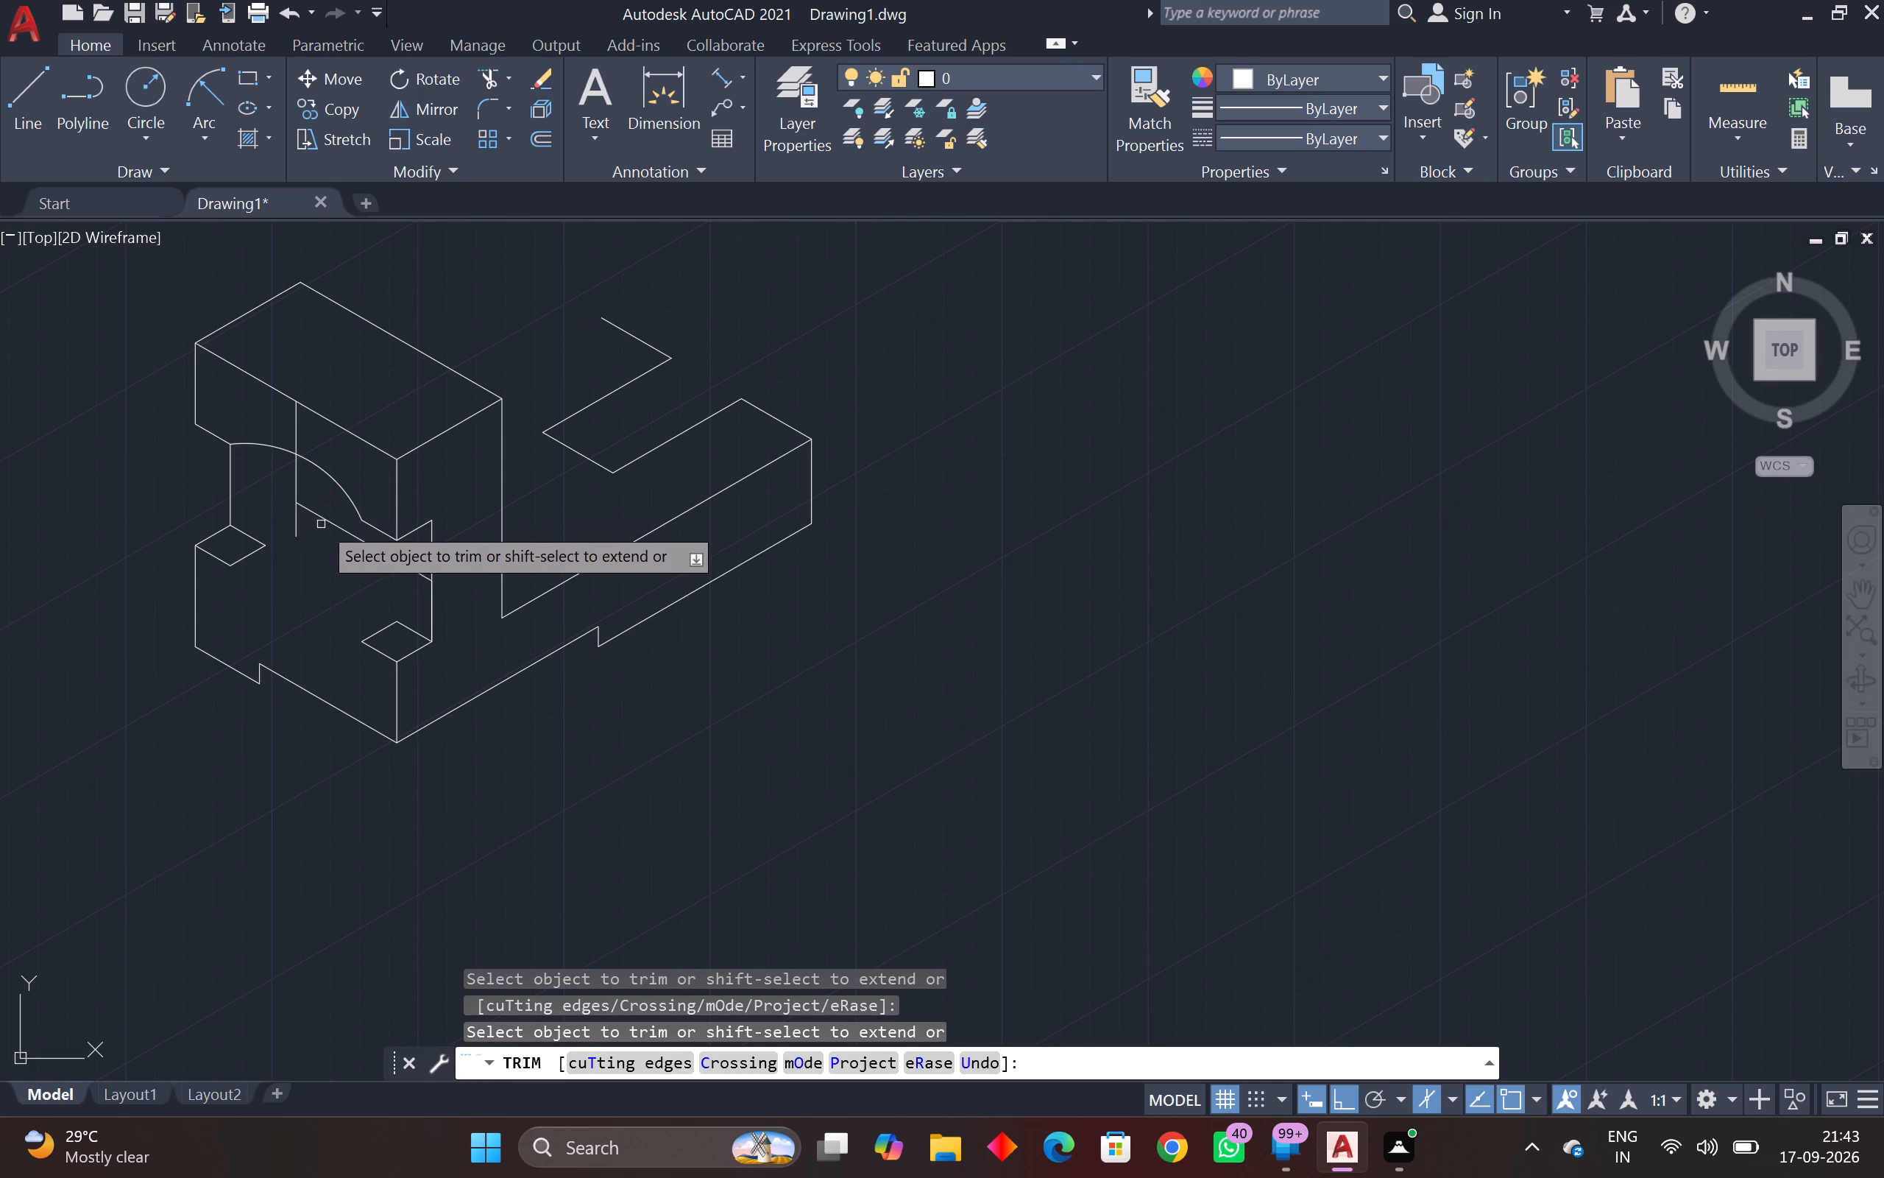
key(Escape)
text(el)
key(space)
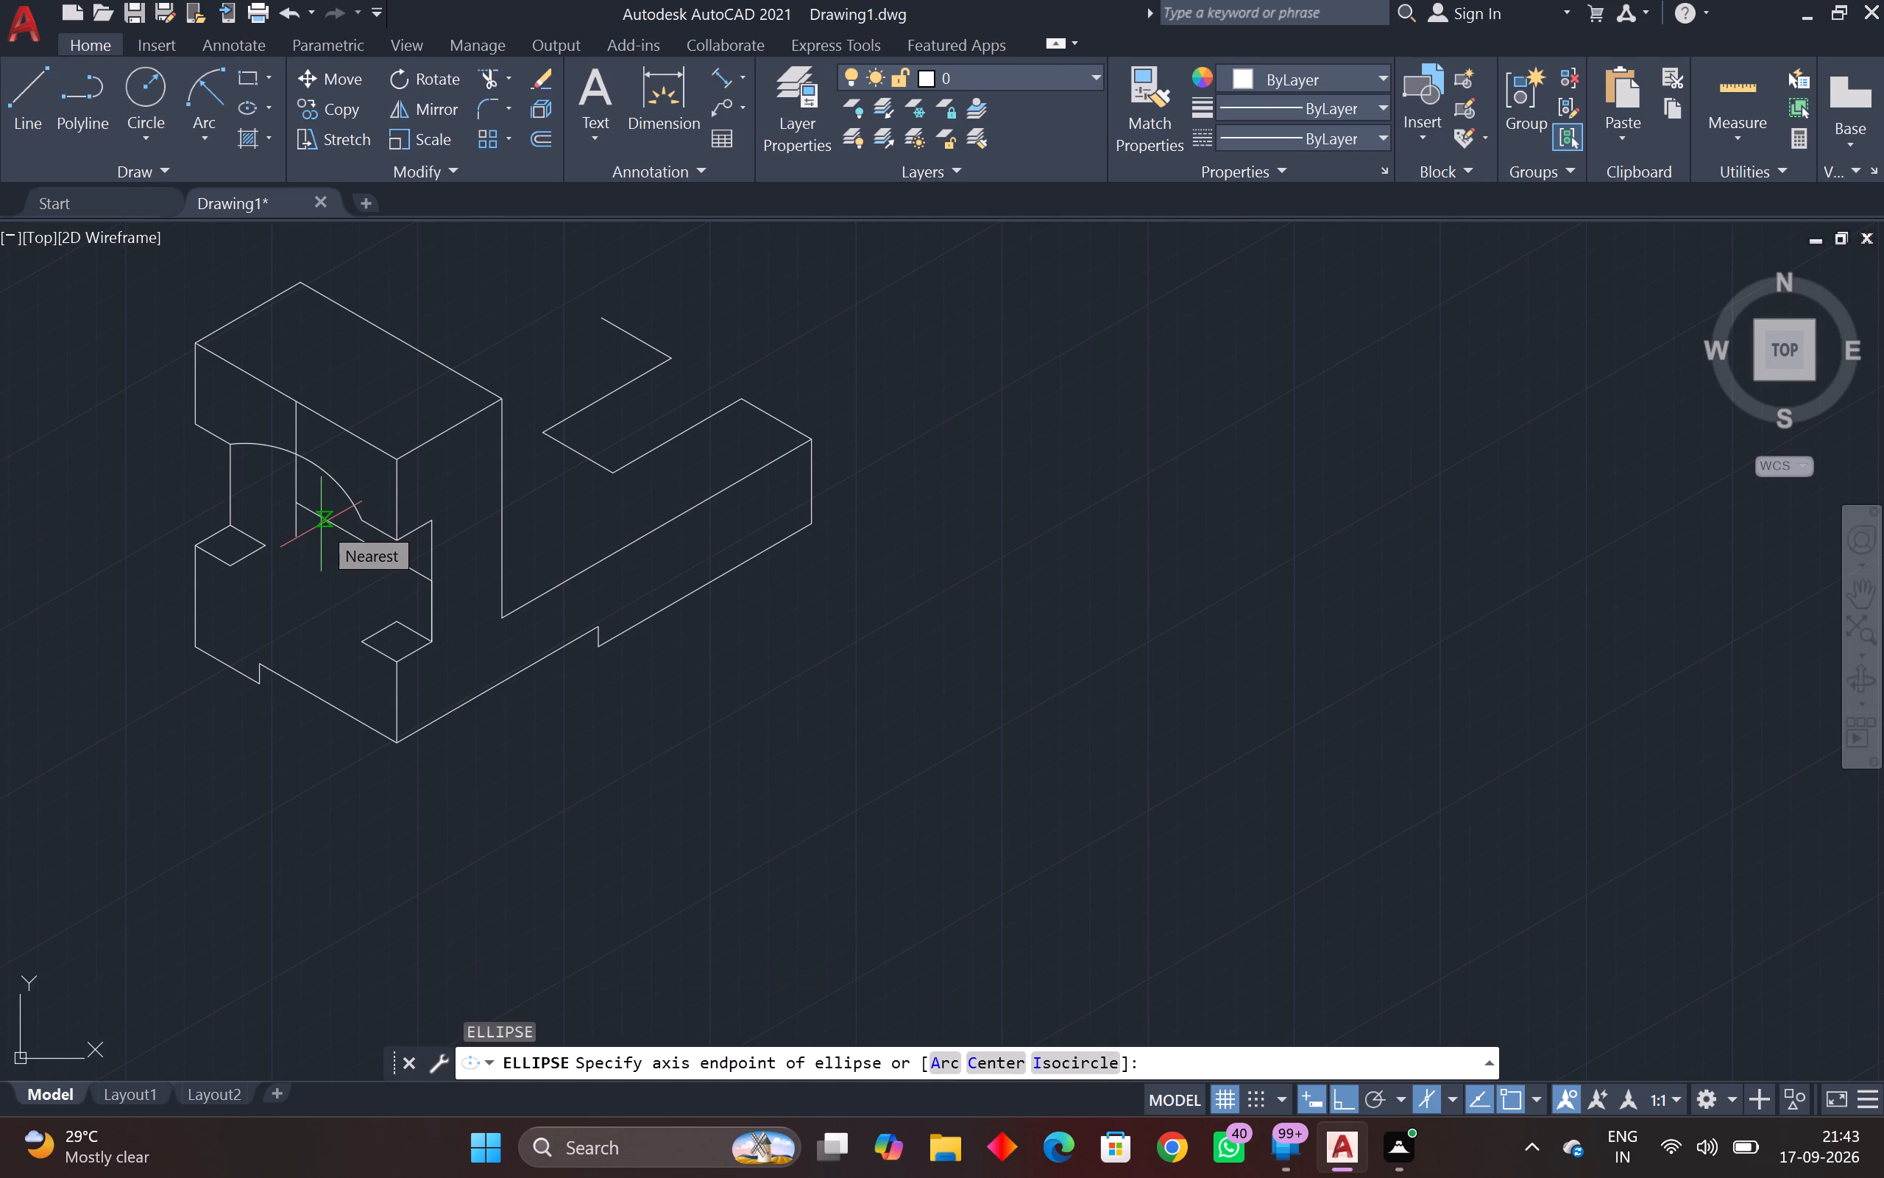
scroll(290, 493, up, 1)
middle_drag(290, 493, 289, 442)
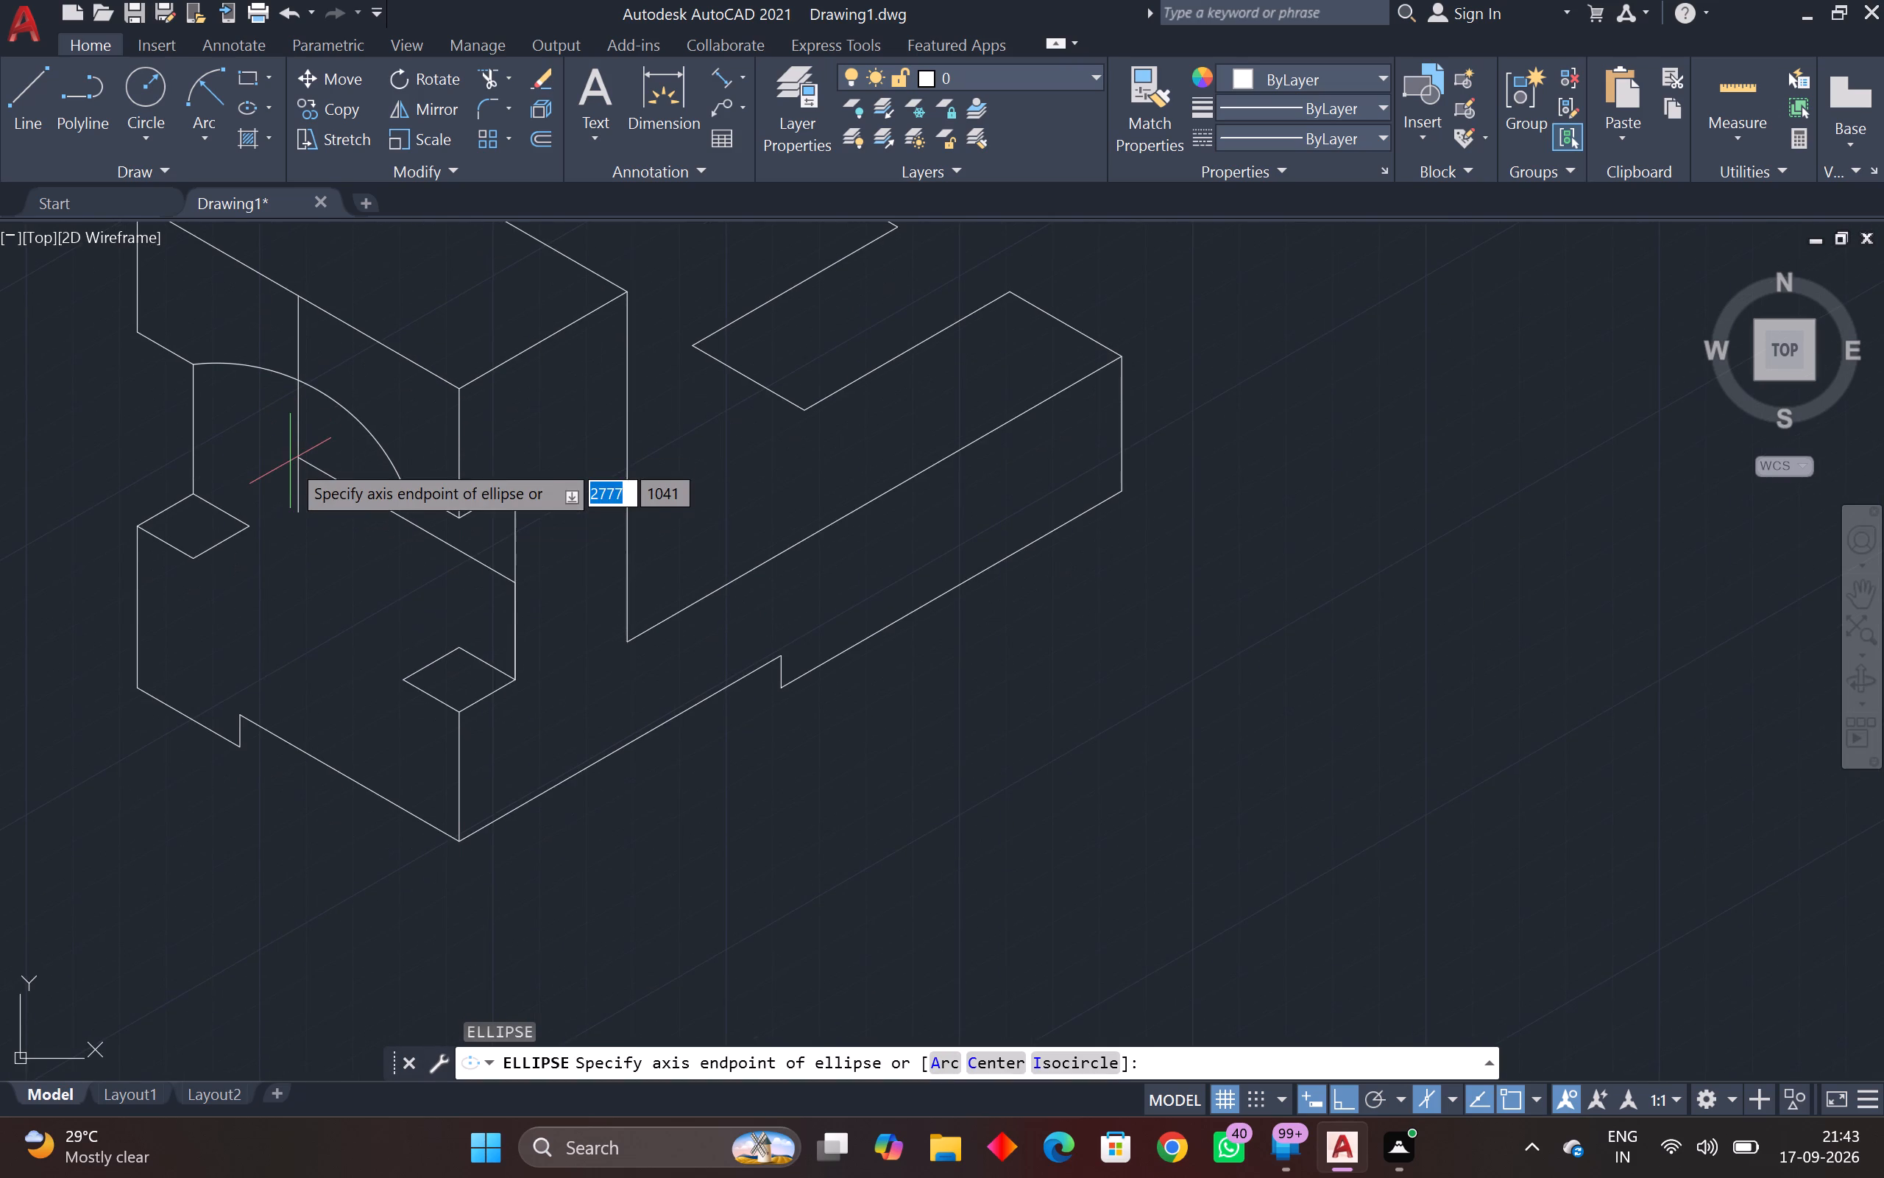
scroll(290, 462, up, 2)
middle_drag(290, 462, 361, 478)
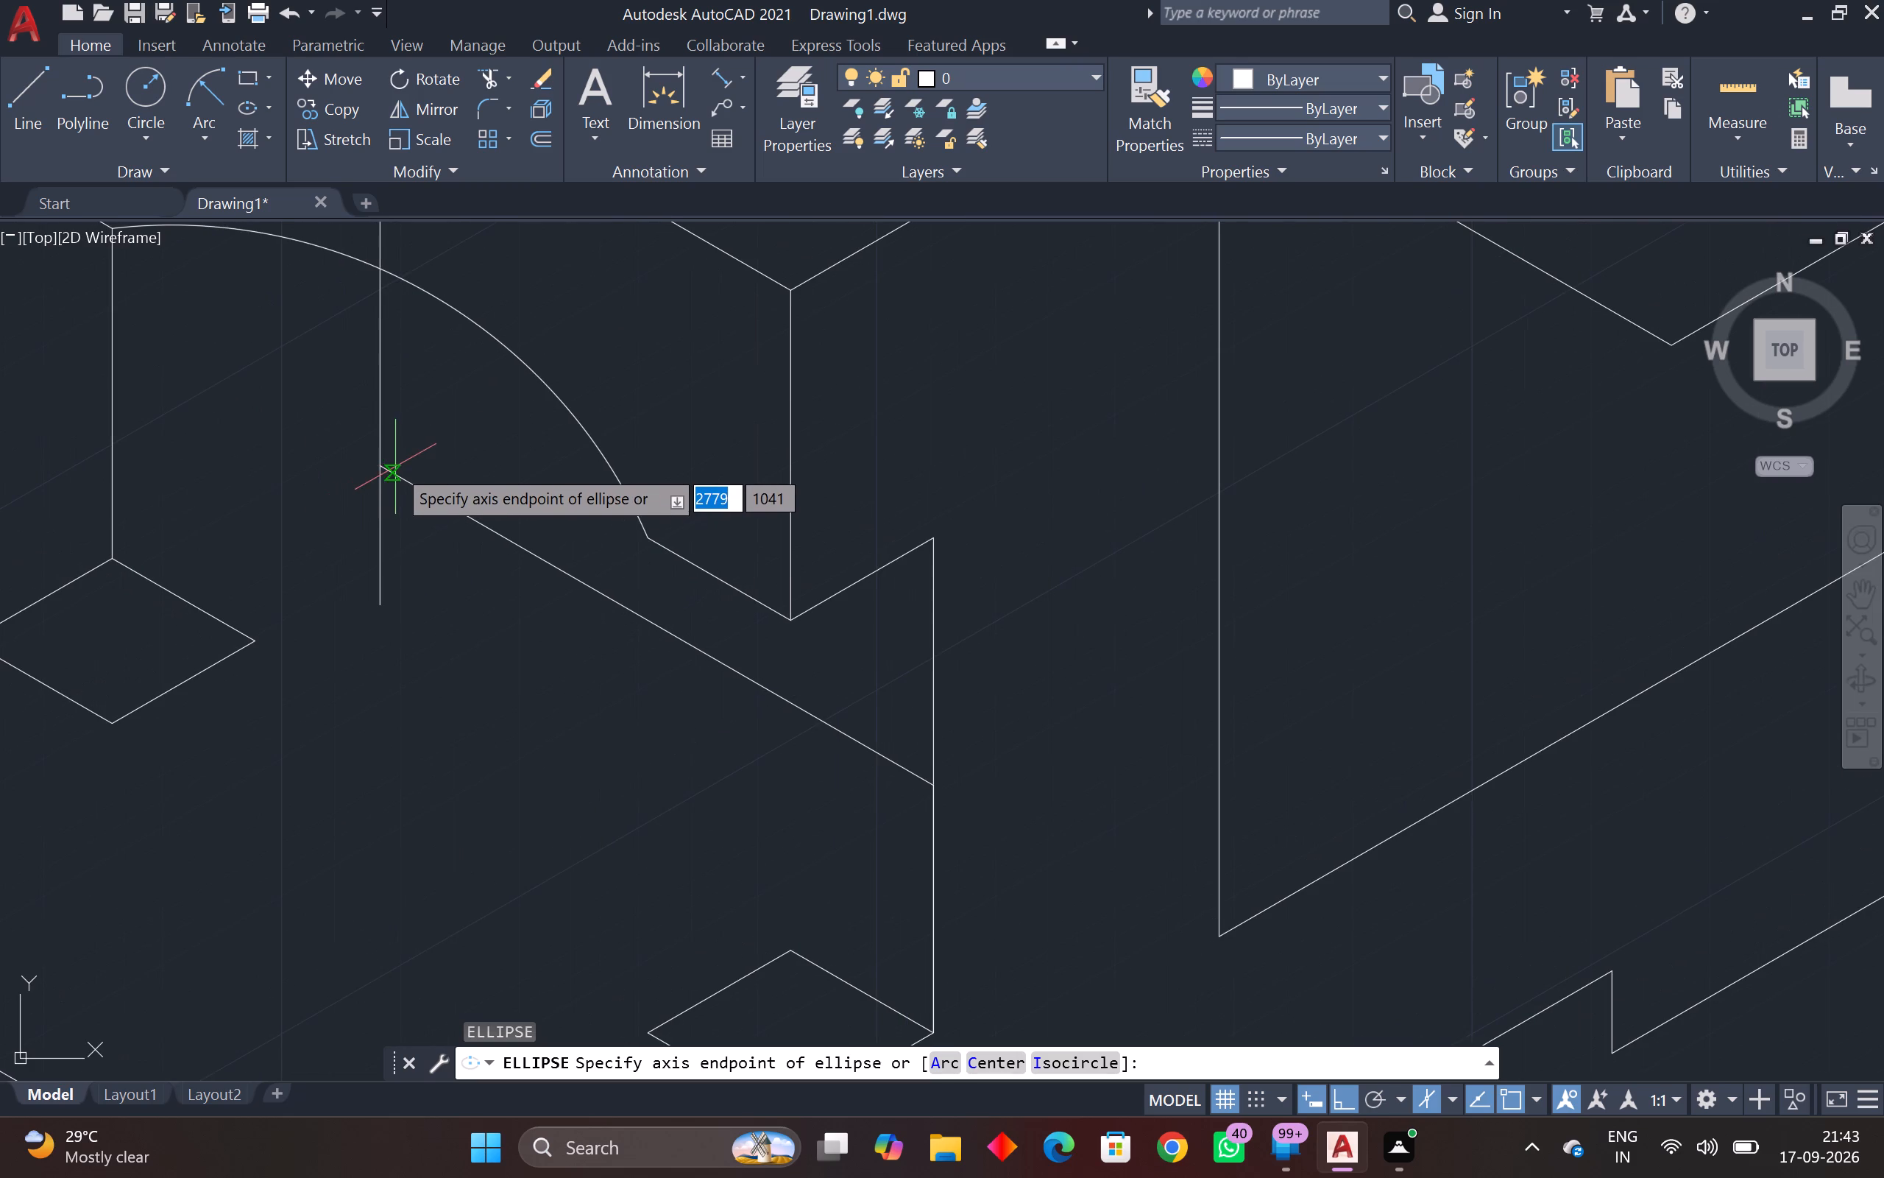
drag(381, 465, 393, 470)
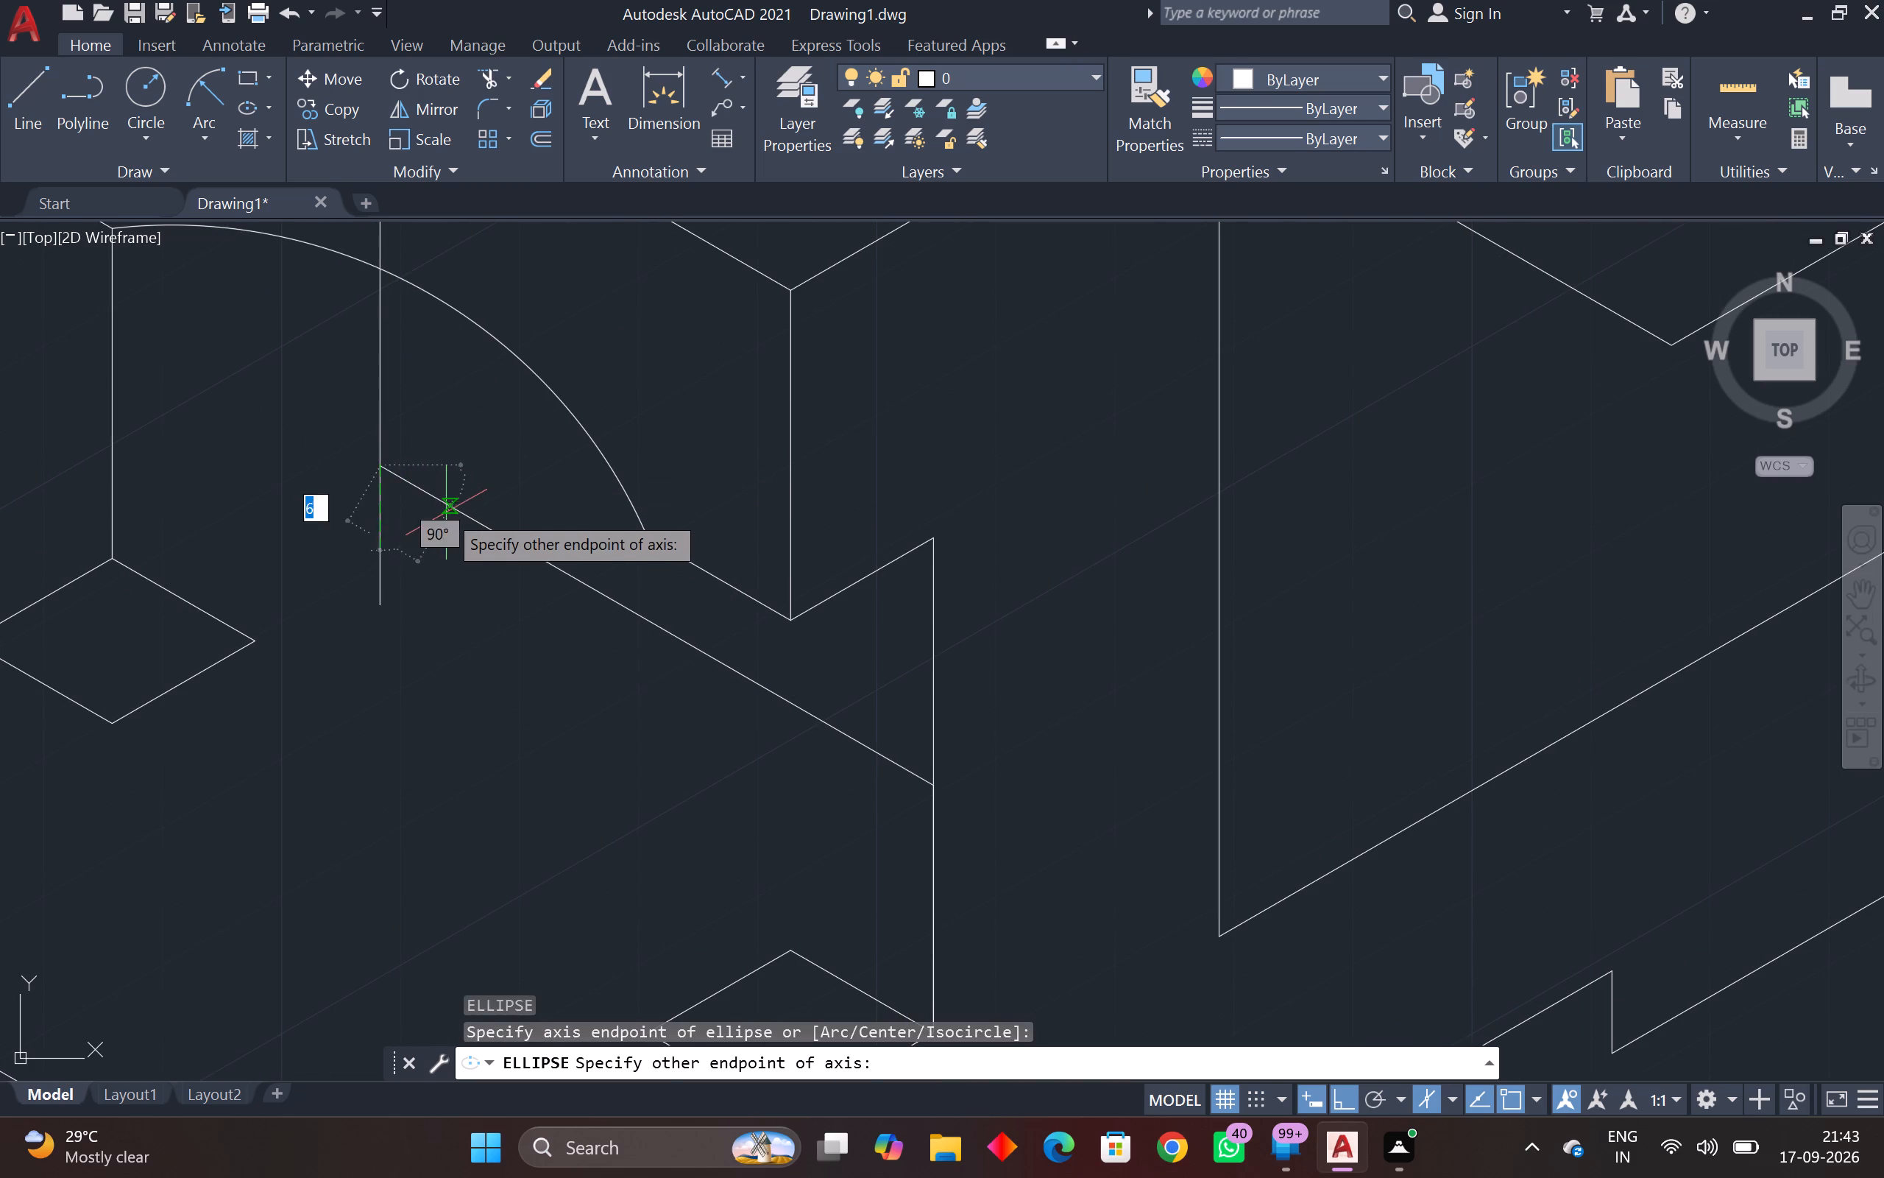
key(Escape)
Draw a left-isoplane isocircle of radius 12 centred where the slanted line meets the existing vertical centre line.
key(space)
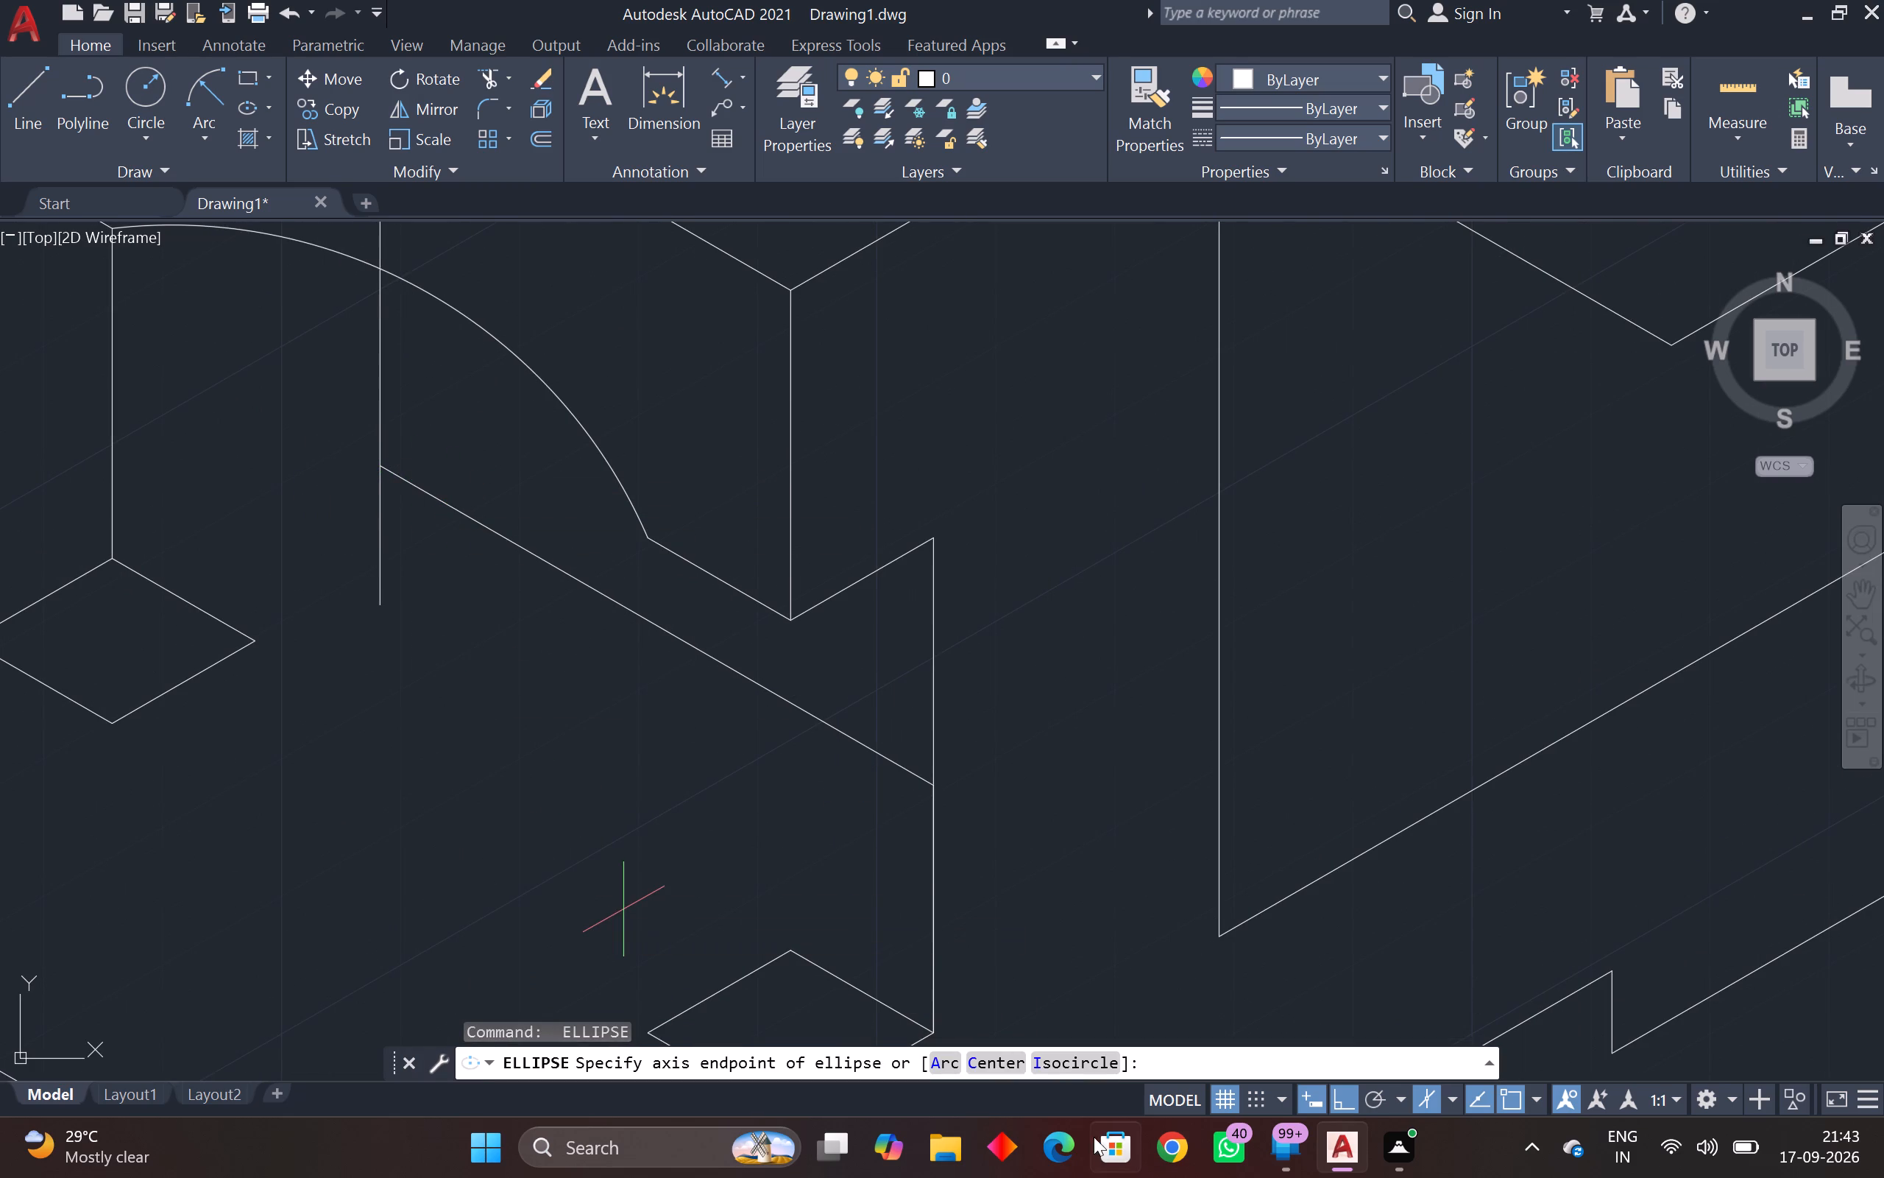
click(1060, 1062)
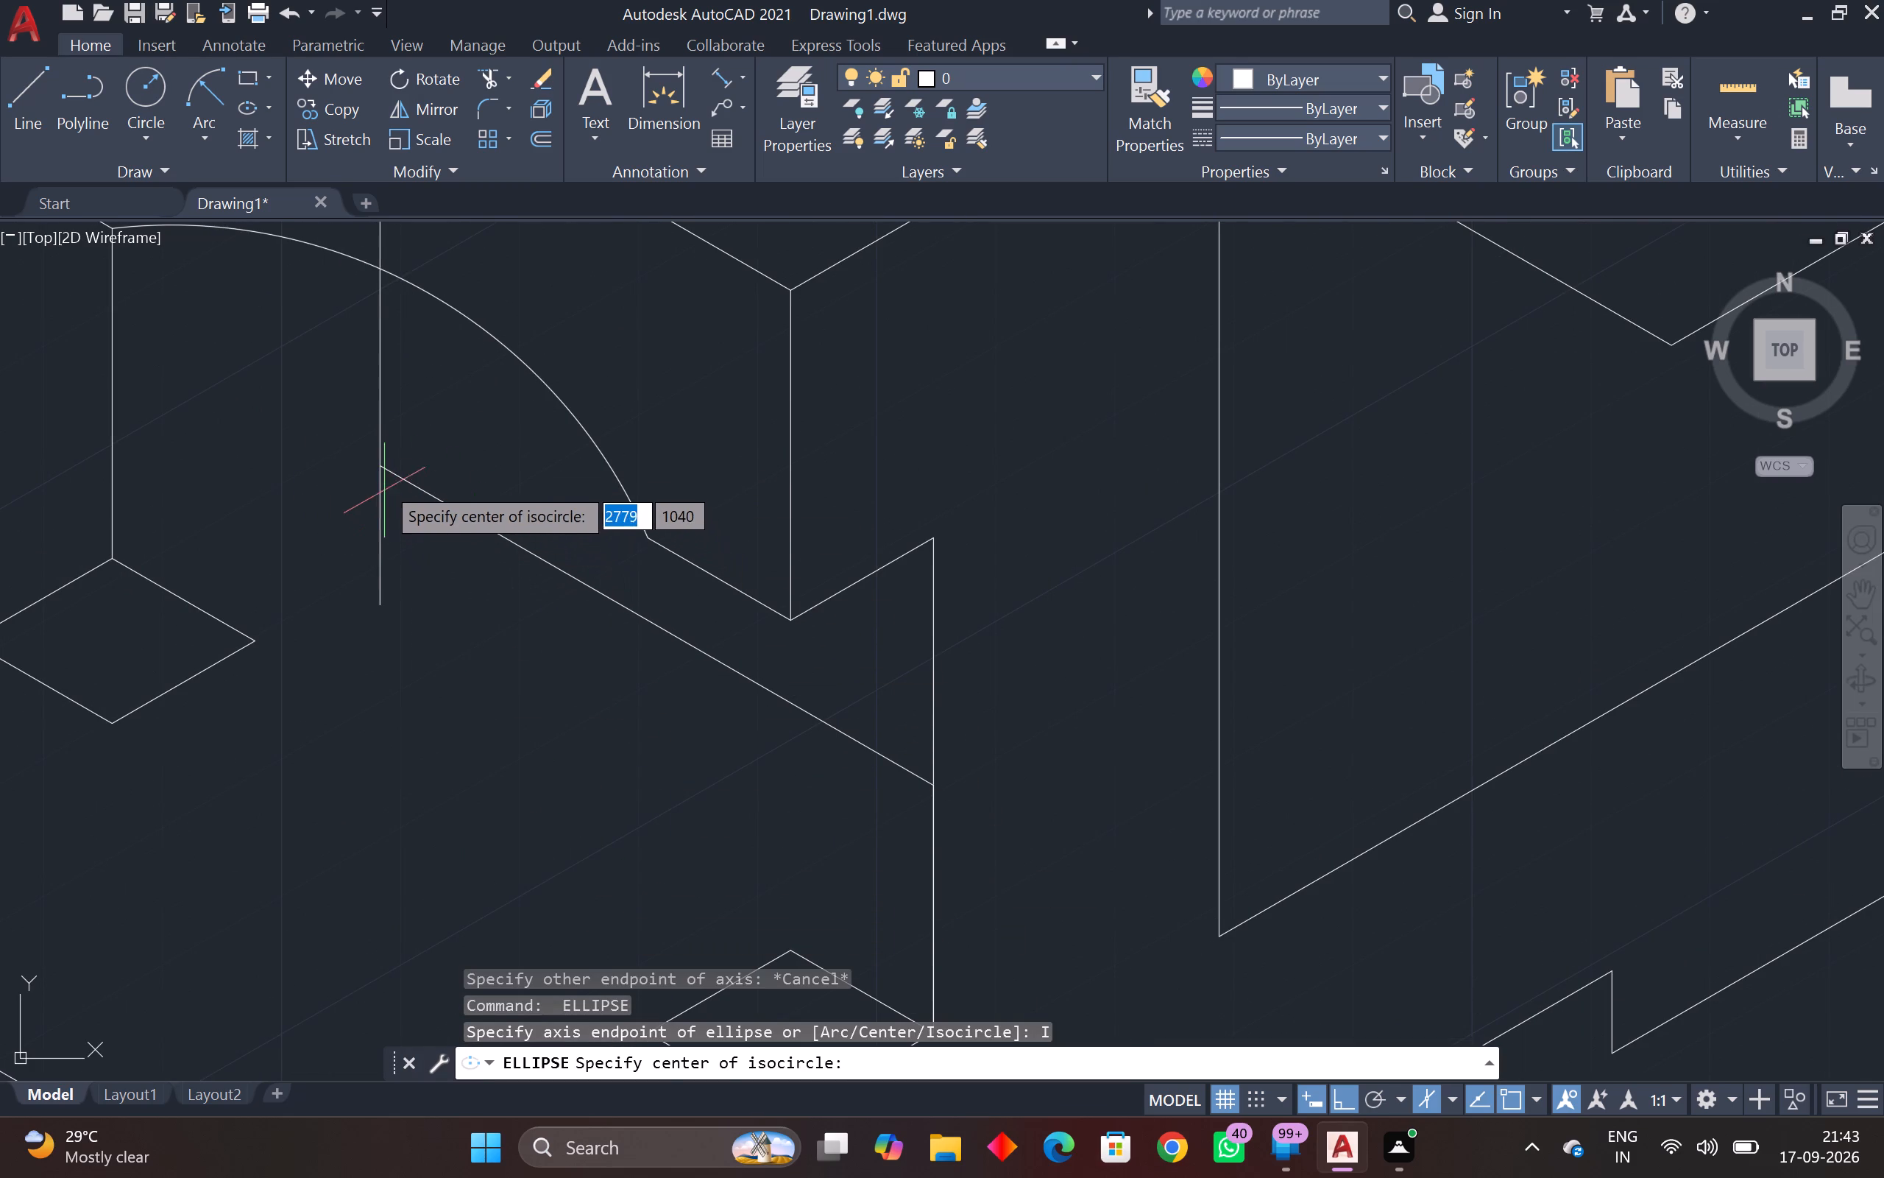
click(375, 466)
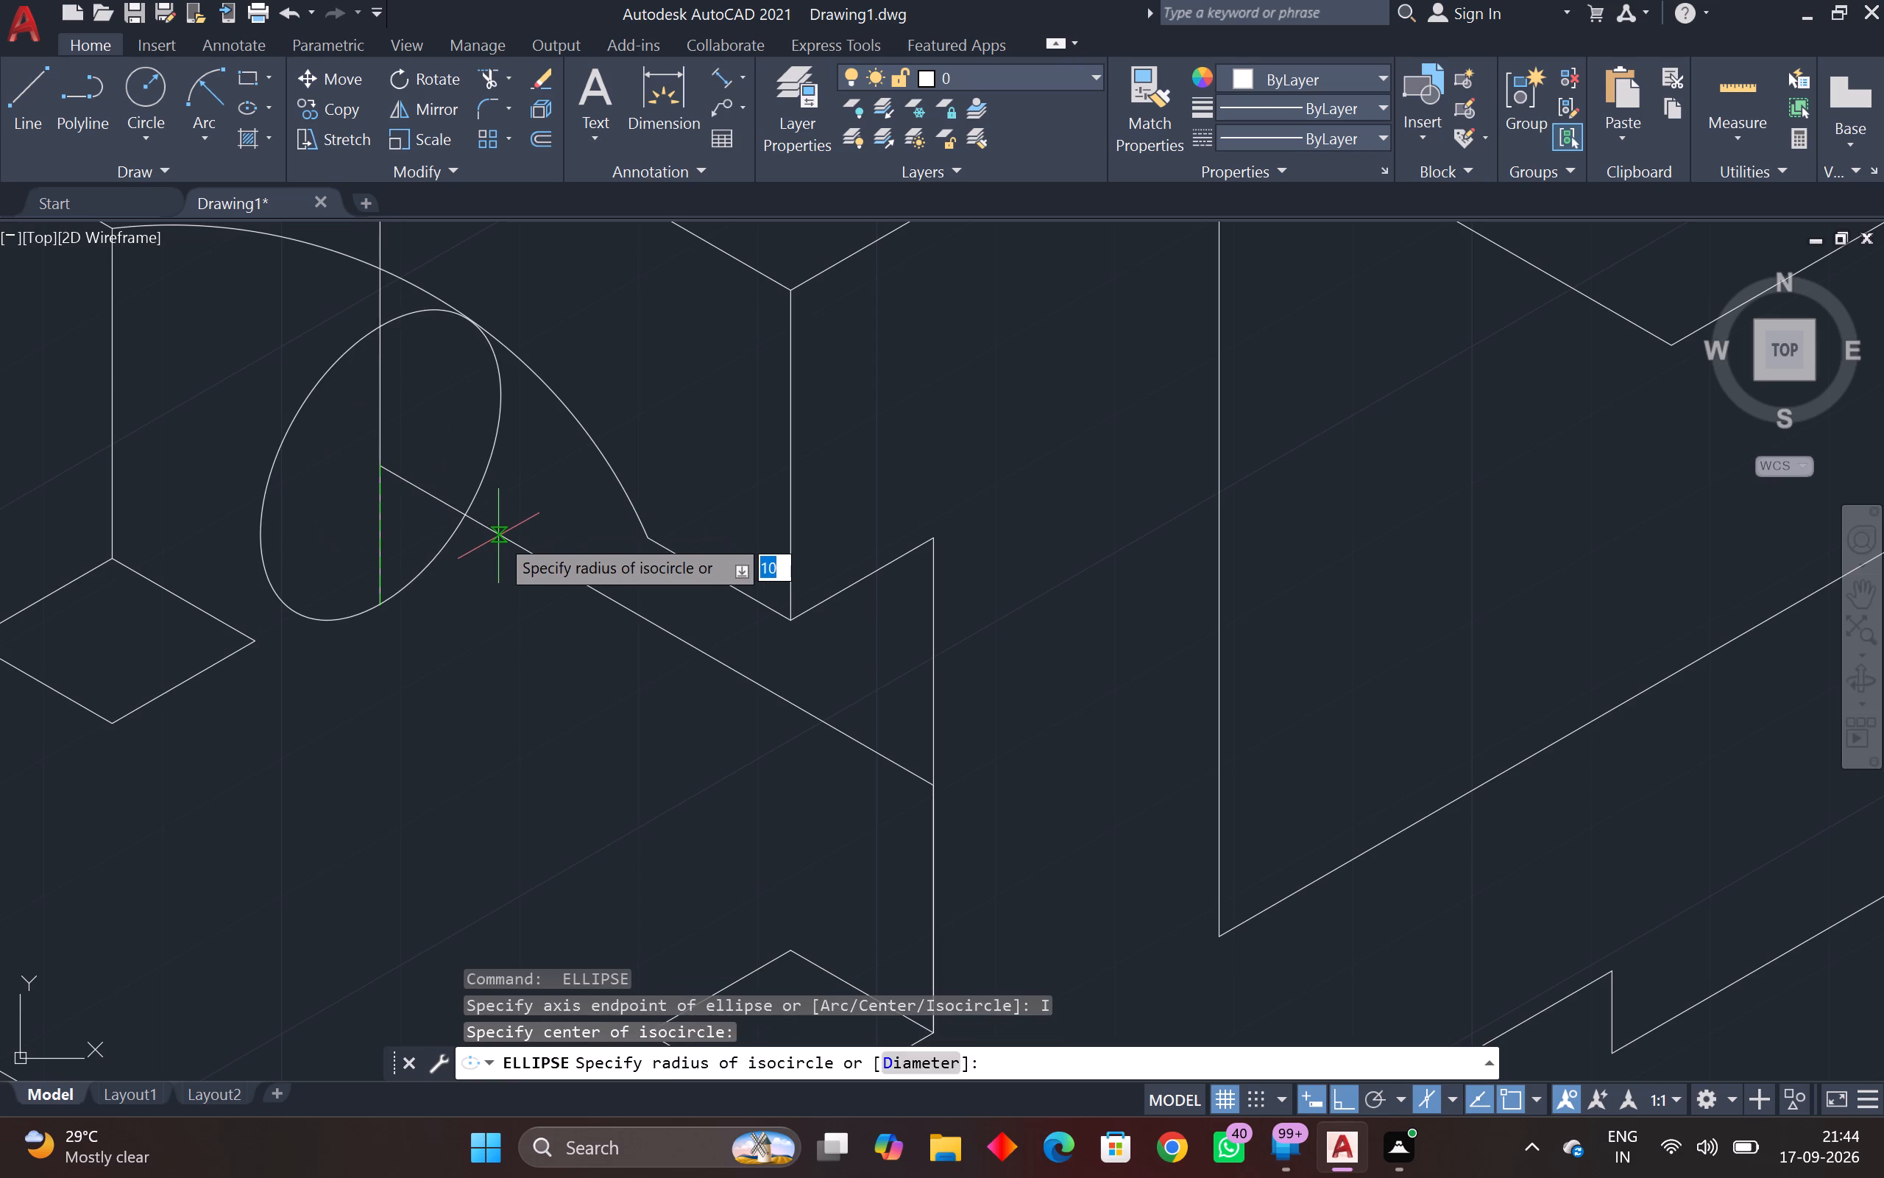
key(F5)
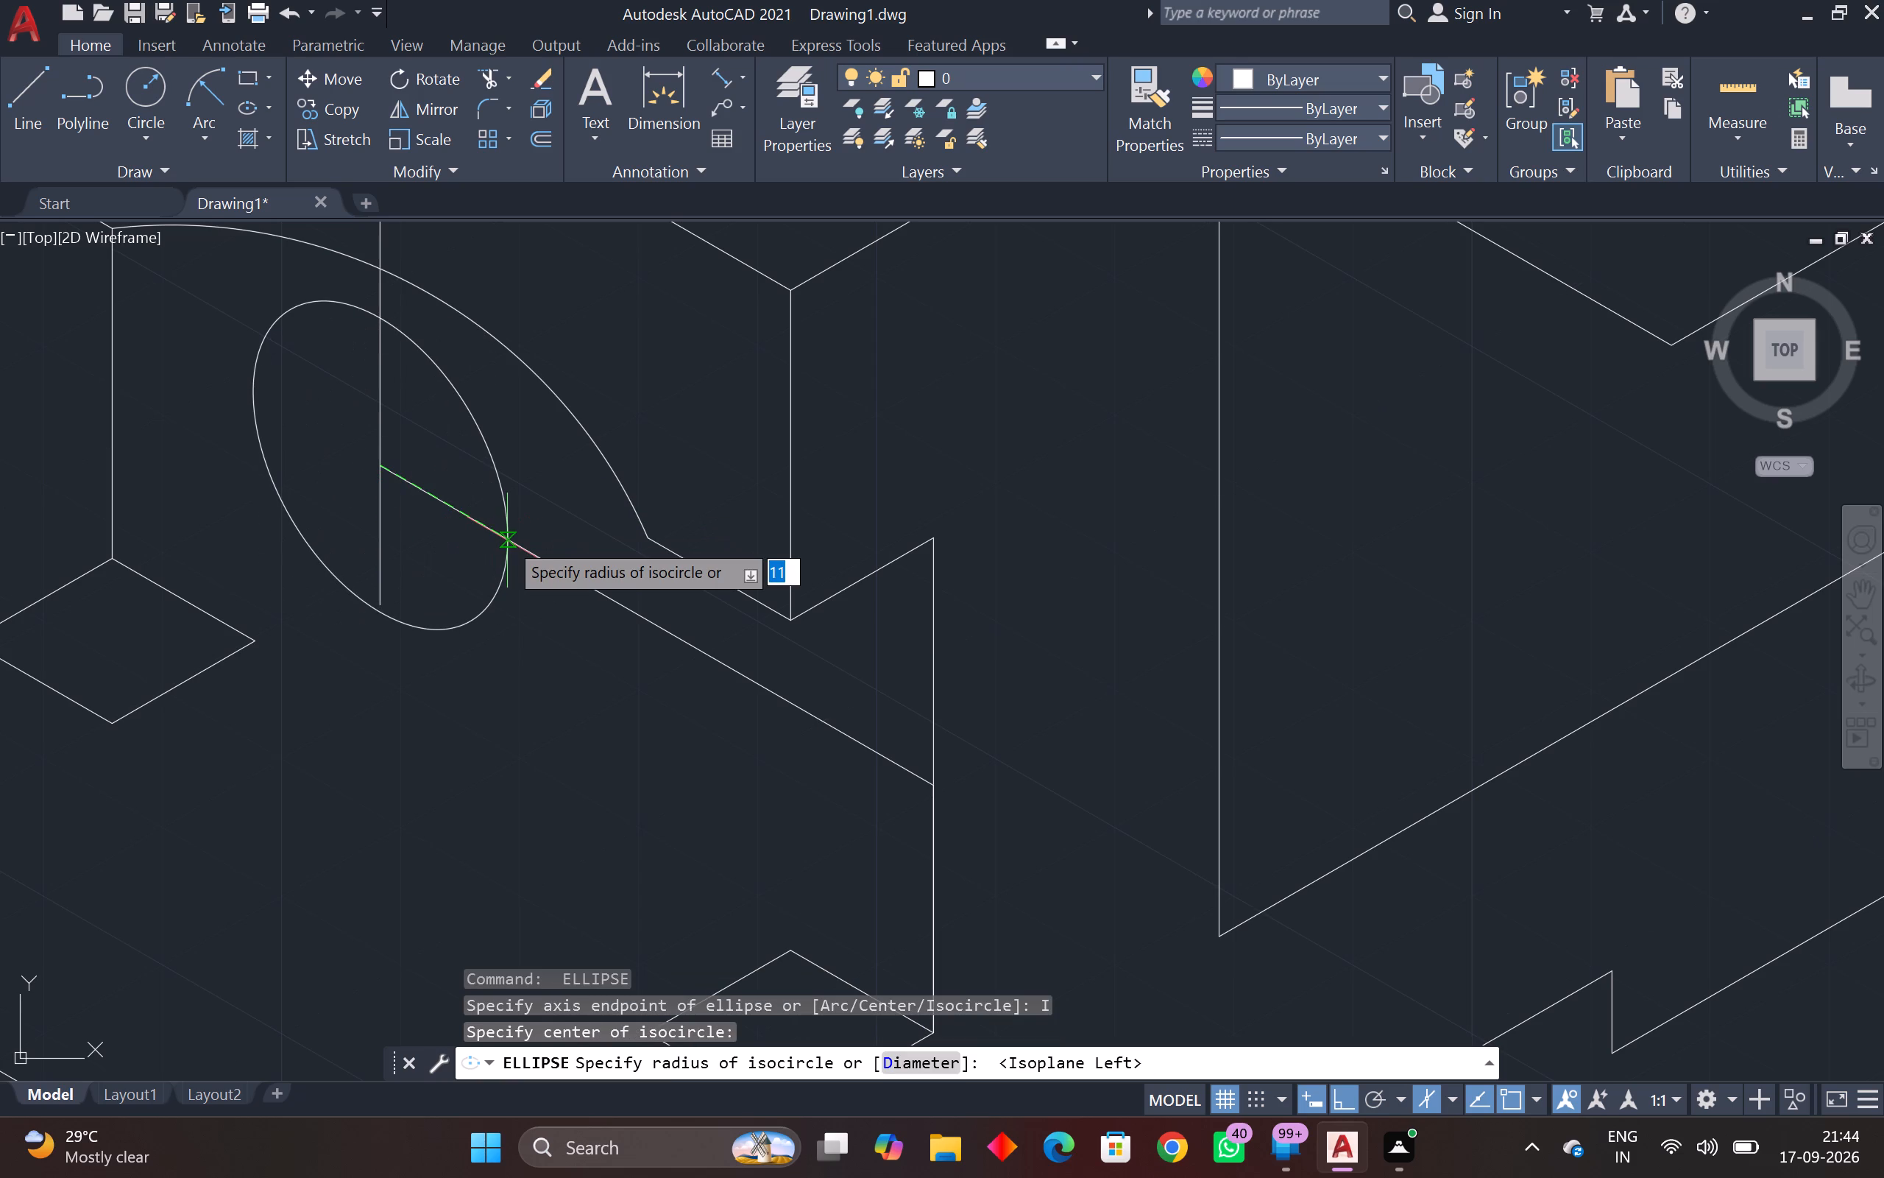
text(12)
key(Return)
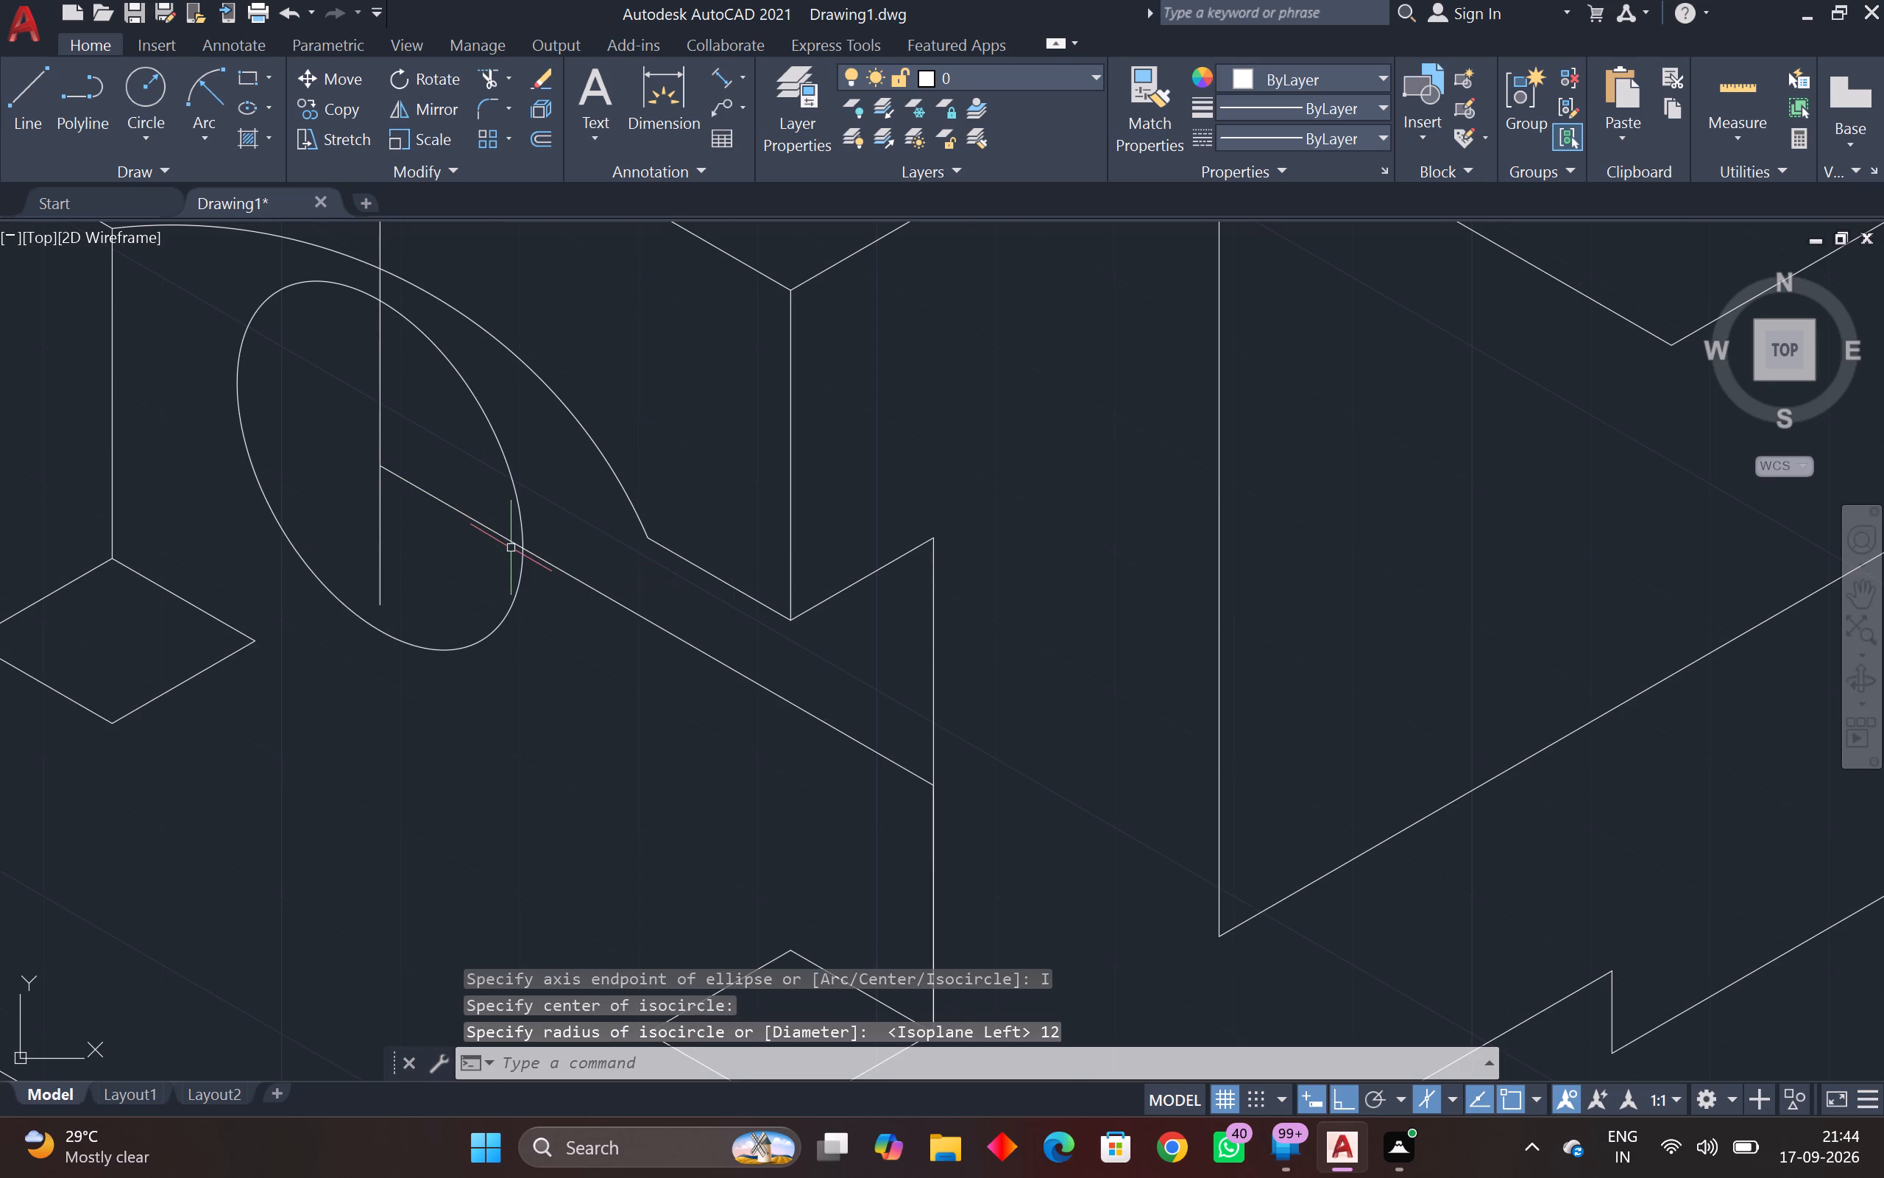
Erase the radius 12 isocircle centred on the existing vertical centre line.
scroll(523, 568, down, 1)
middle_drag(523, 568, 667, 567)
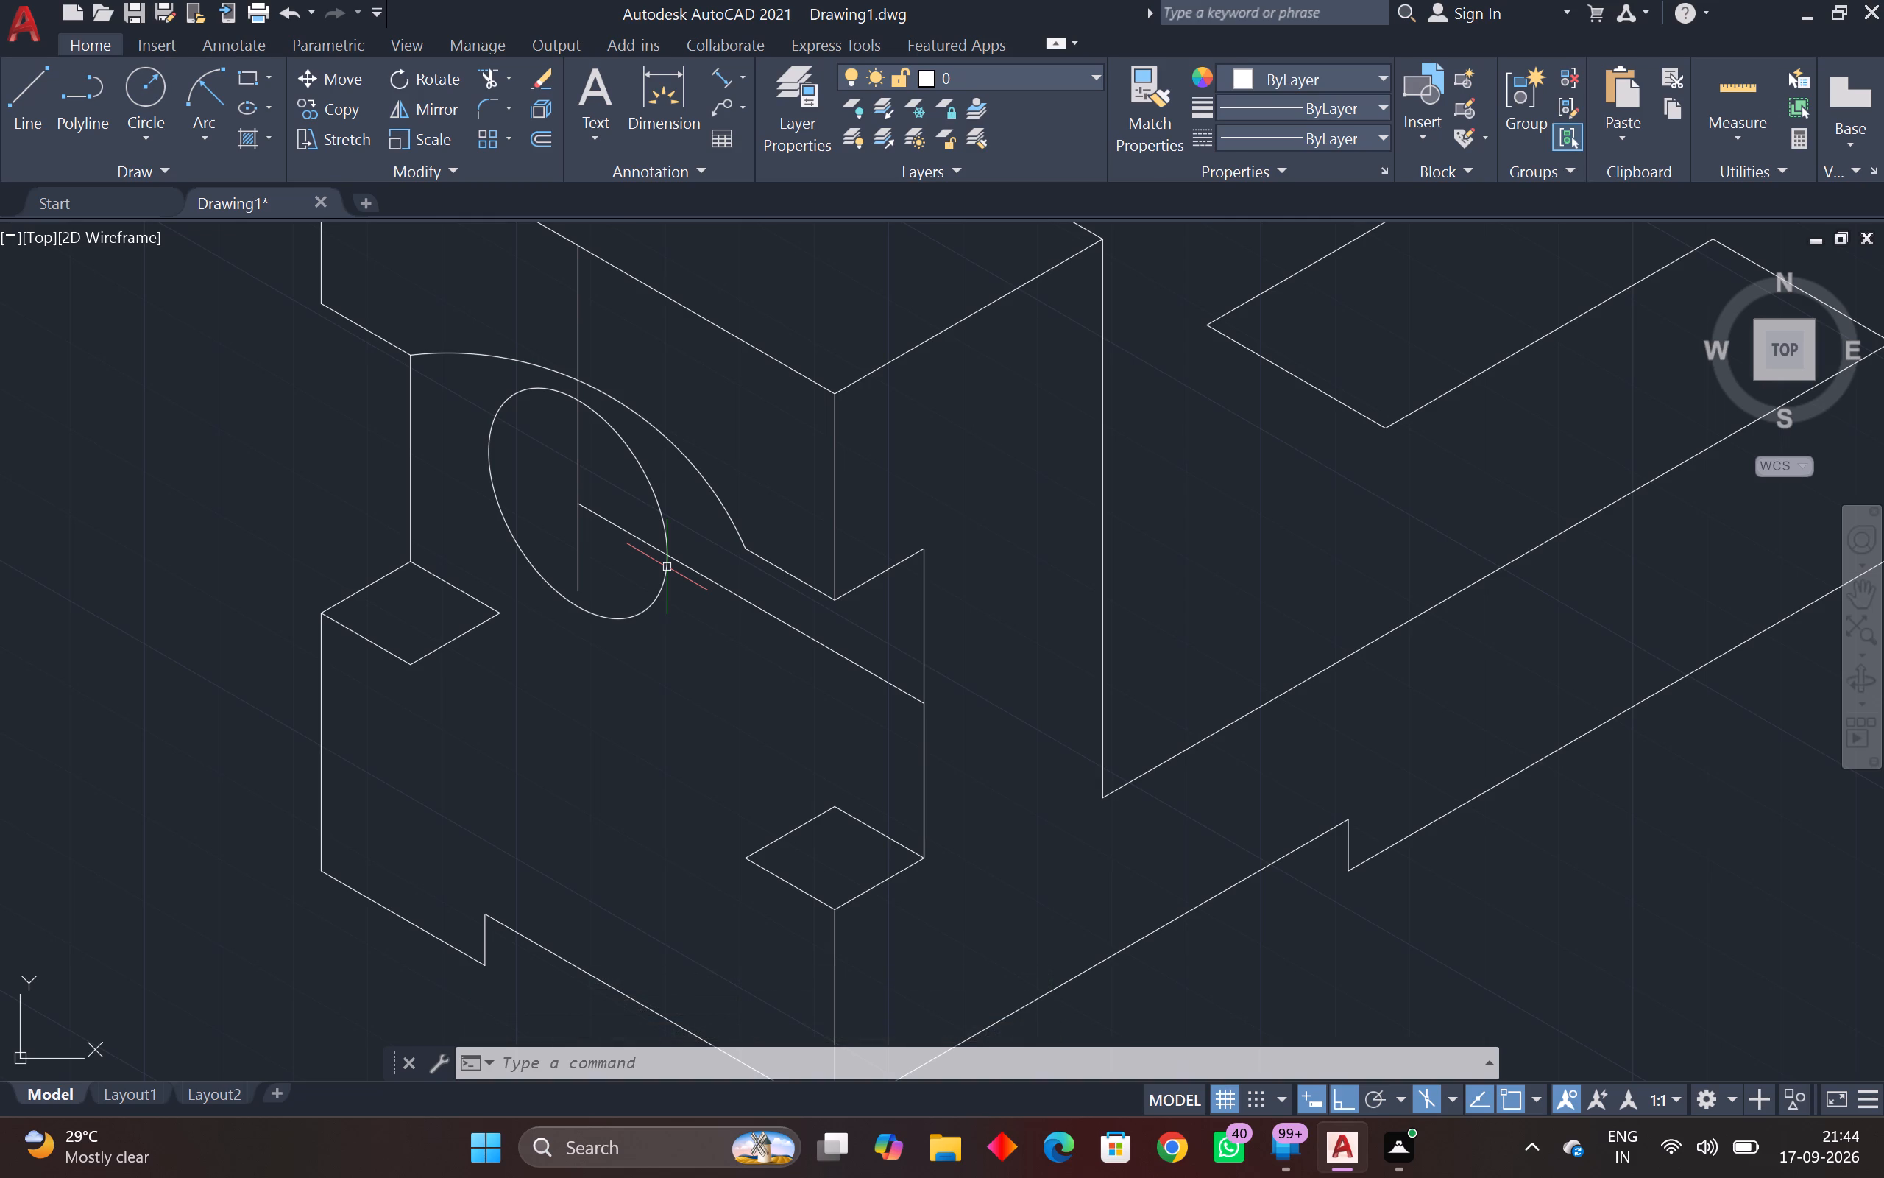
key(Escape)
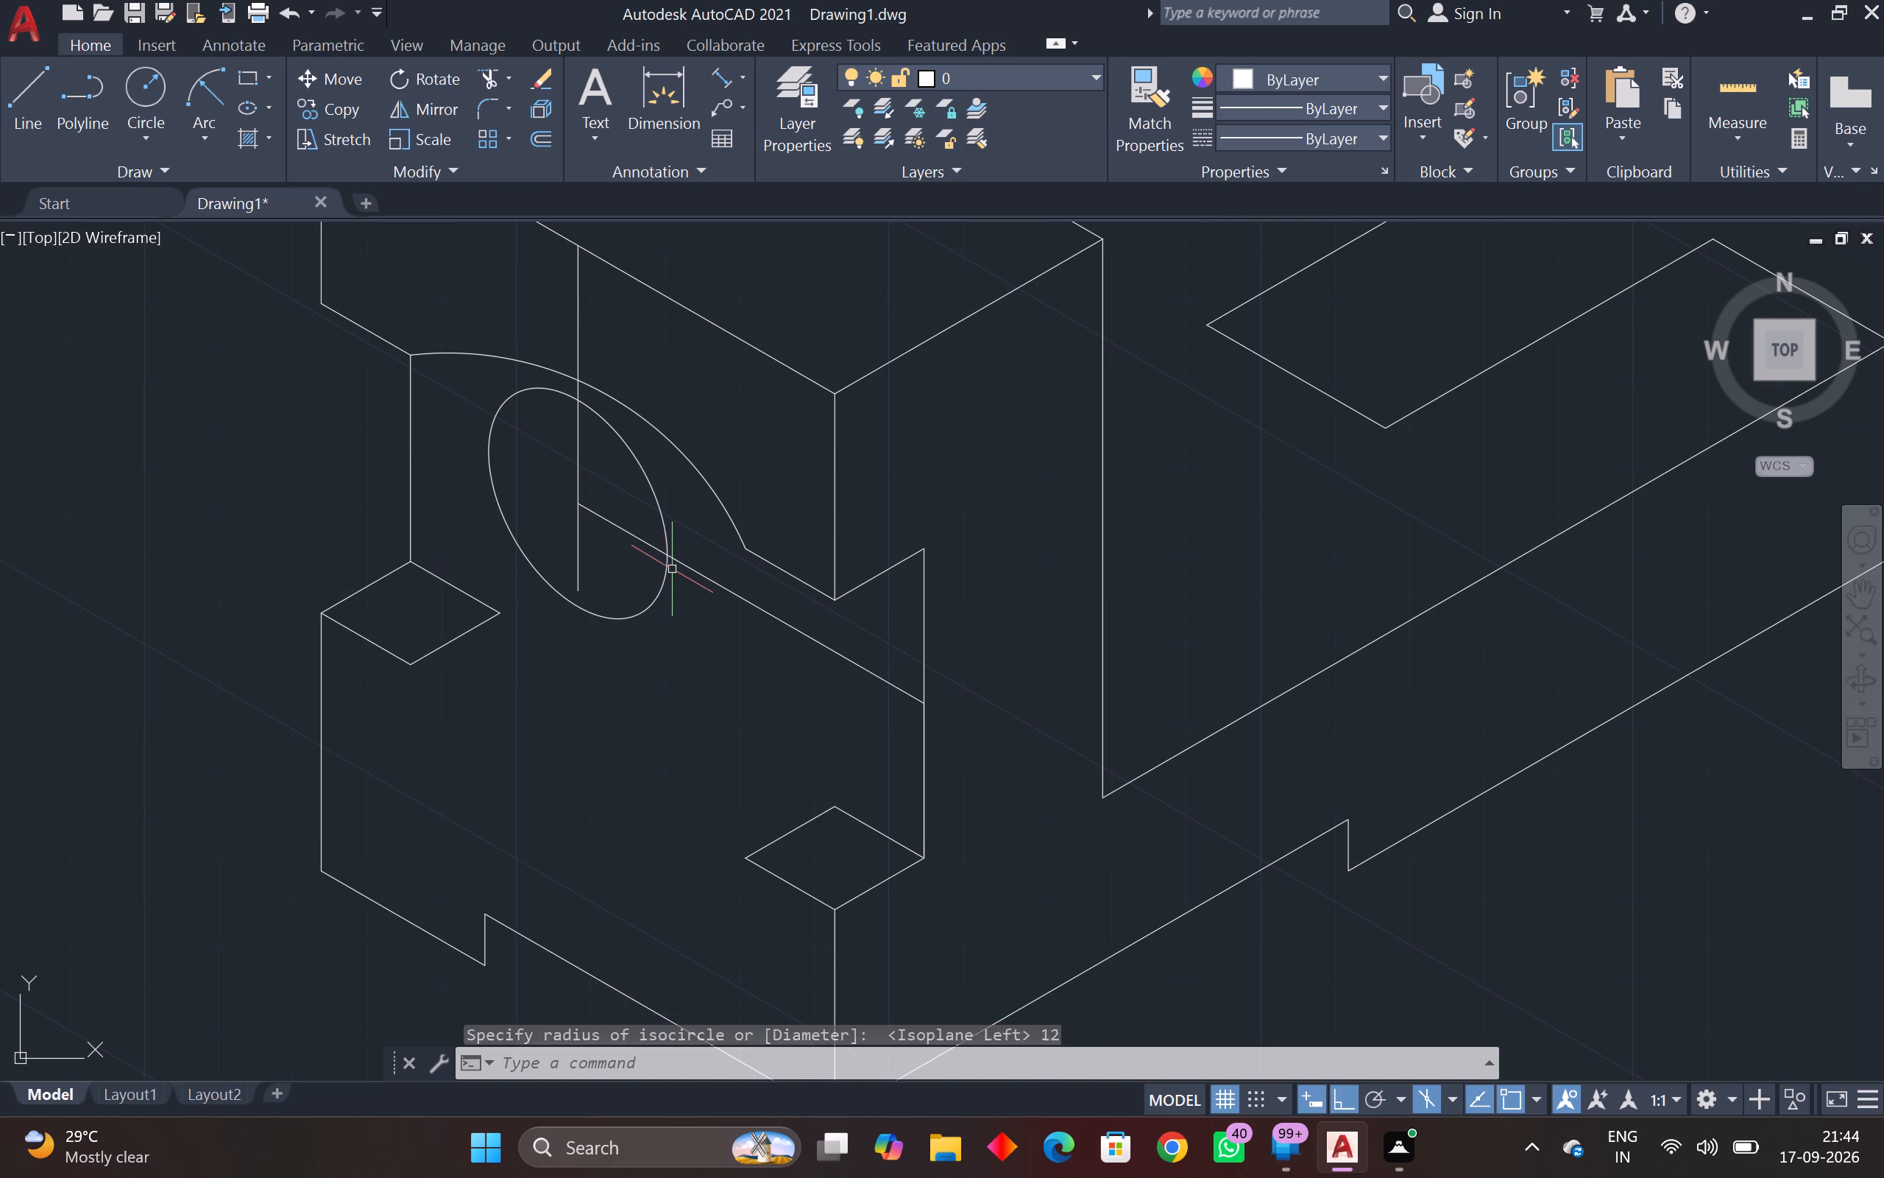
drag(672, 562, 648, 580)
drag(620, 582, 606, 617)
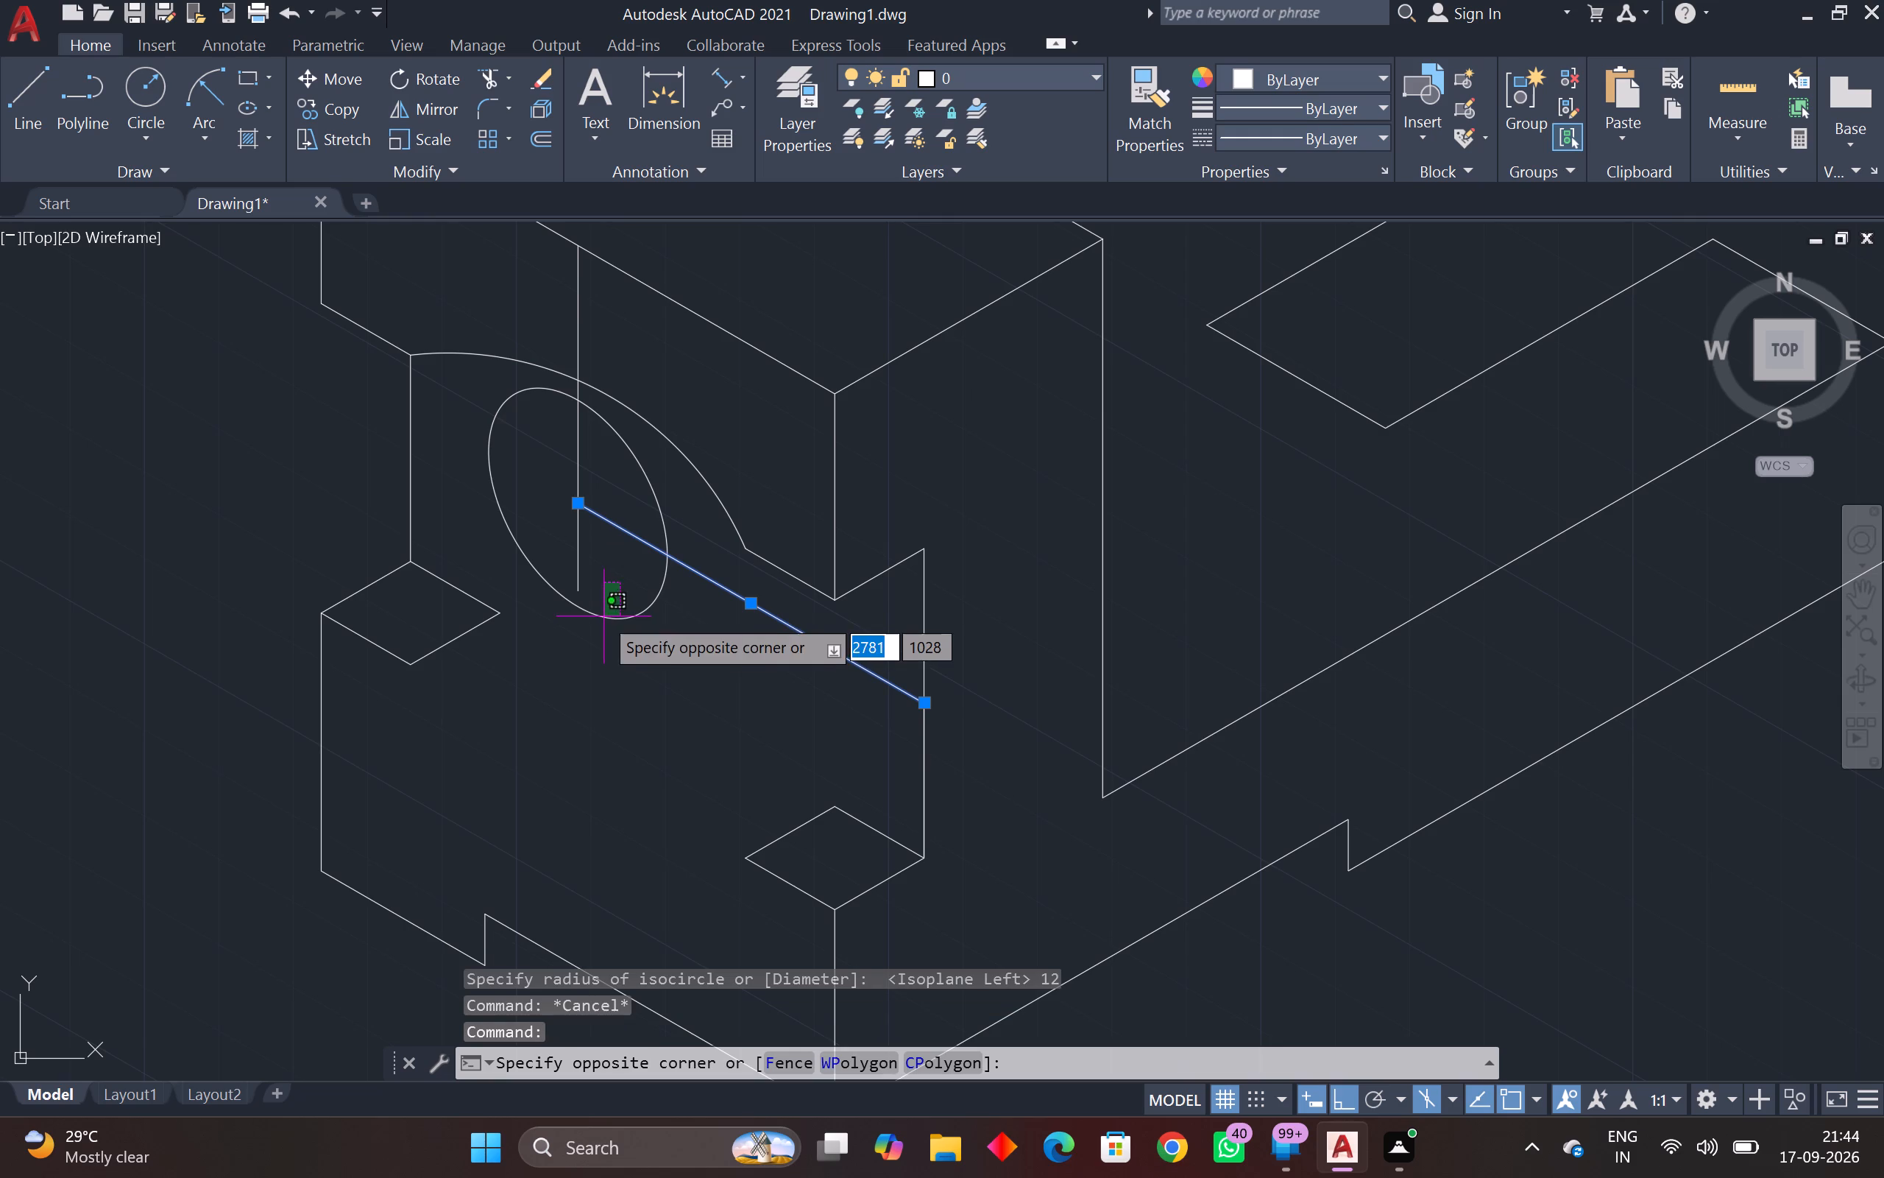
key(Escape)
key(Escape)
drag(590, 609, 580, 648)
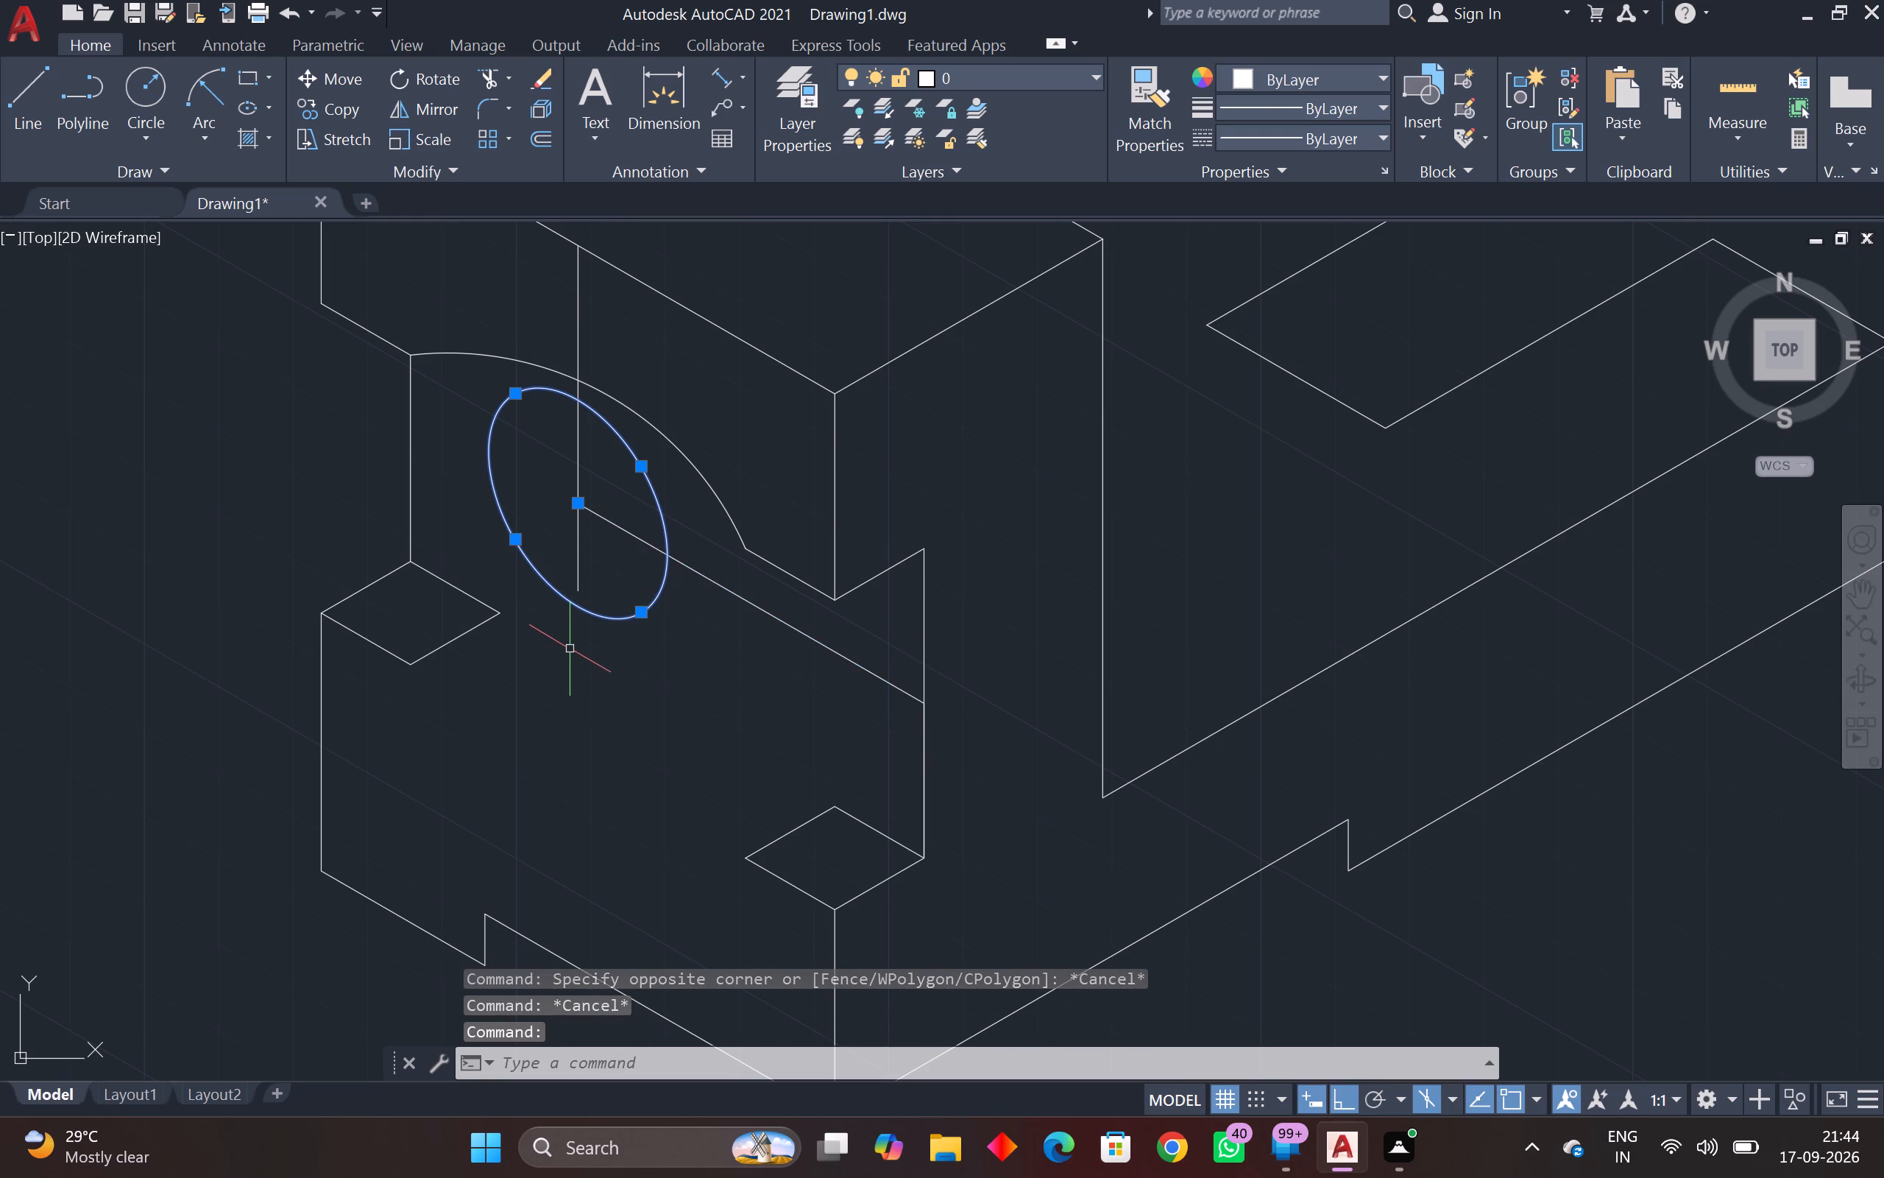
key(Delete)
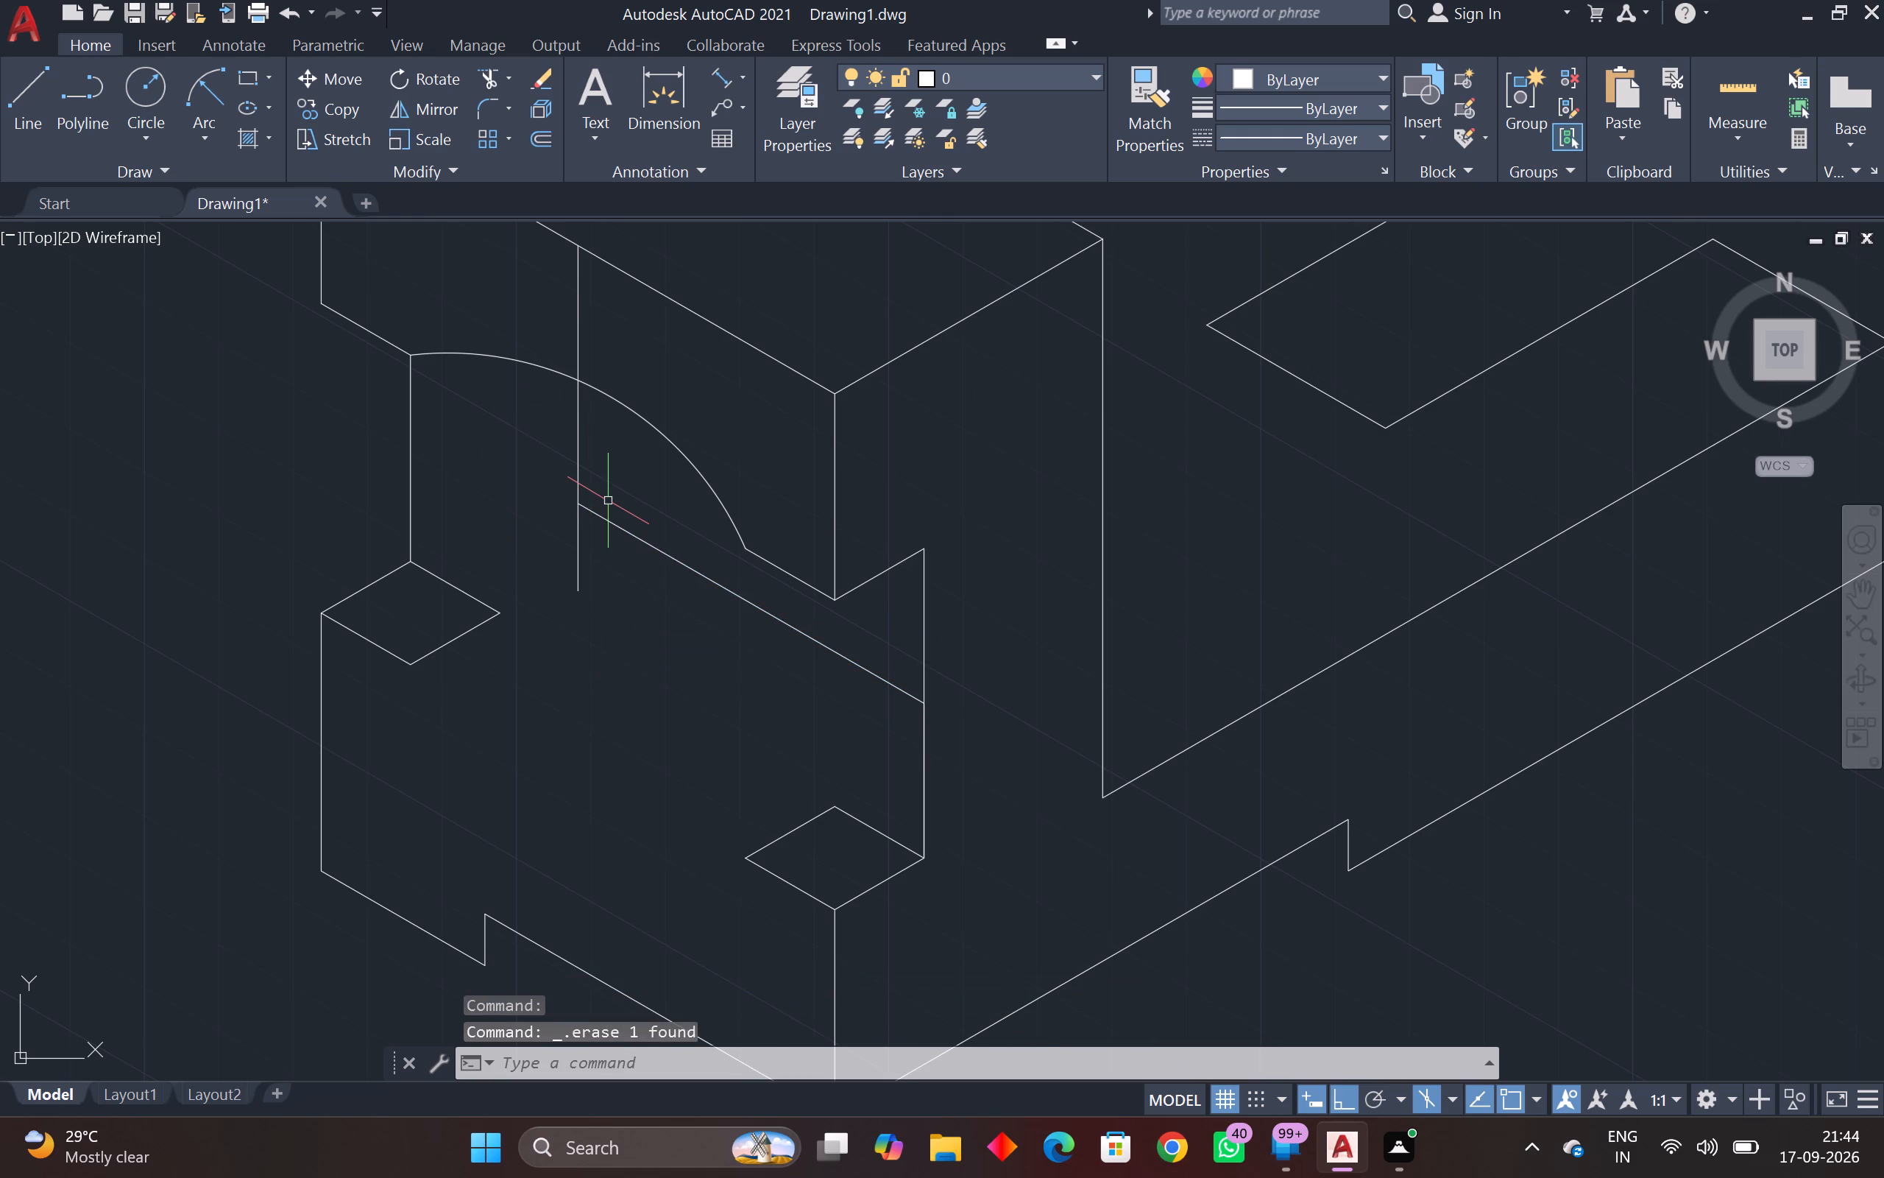
Draw a vertical line from the arc's midpoint straight down past the slanted line on the left front face.
text(l)
key(space)
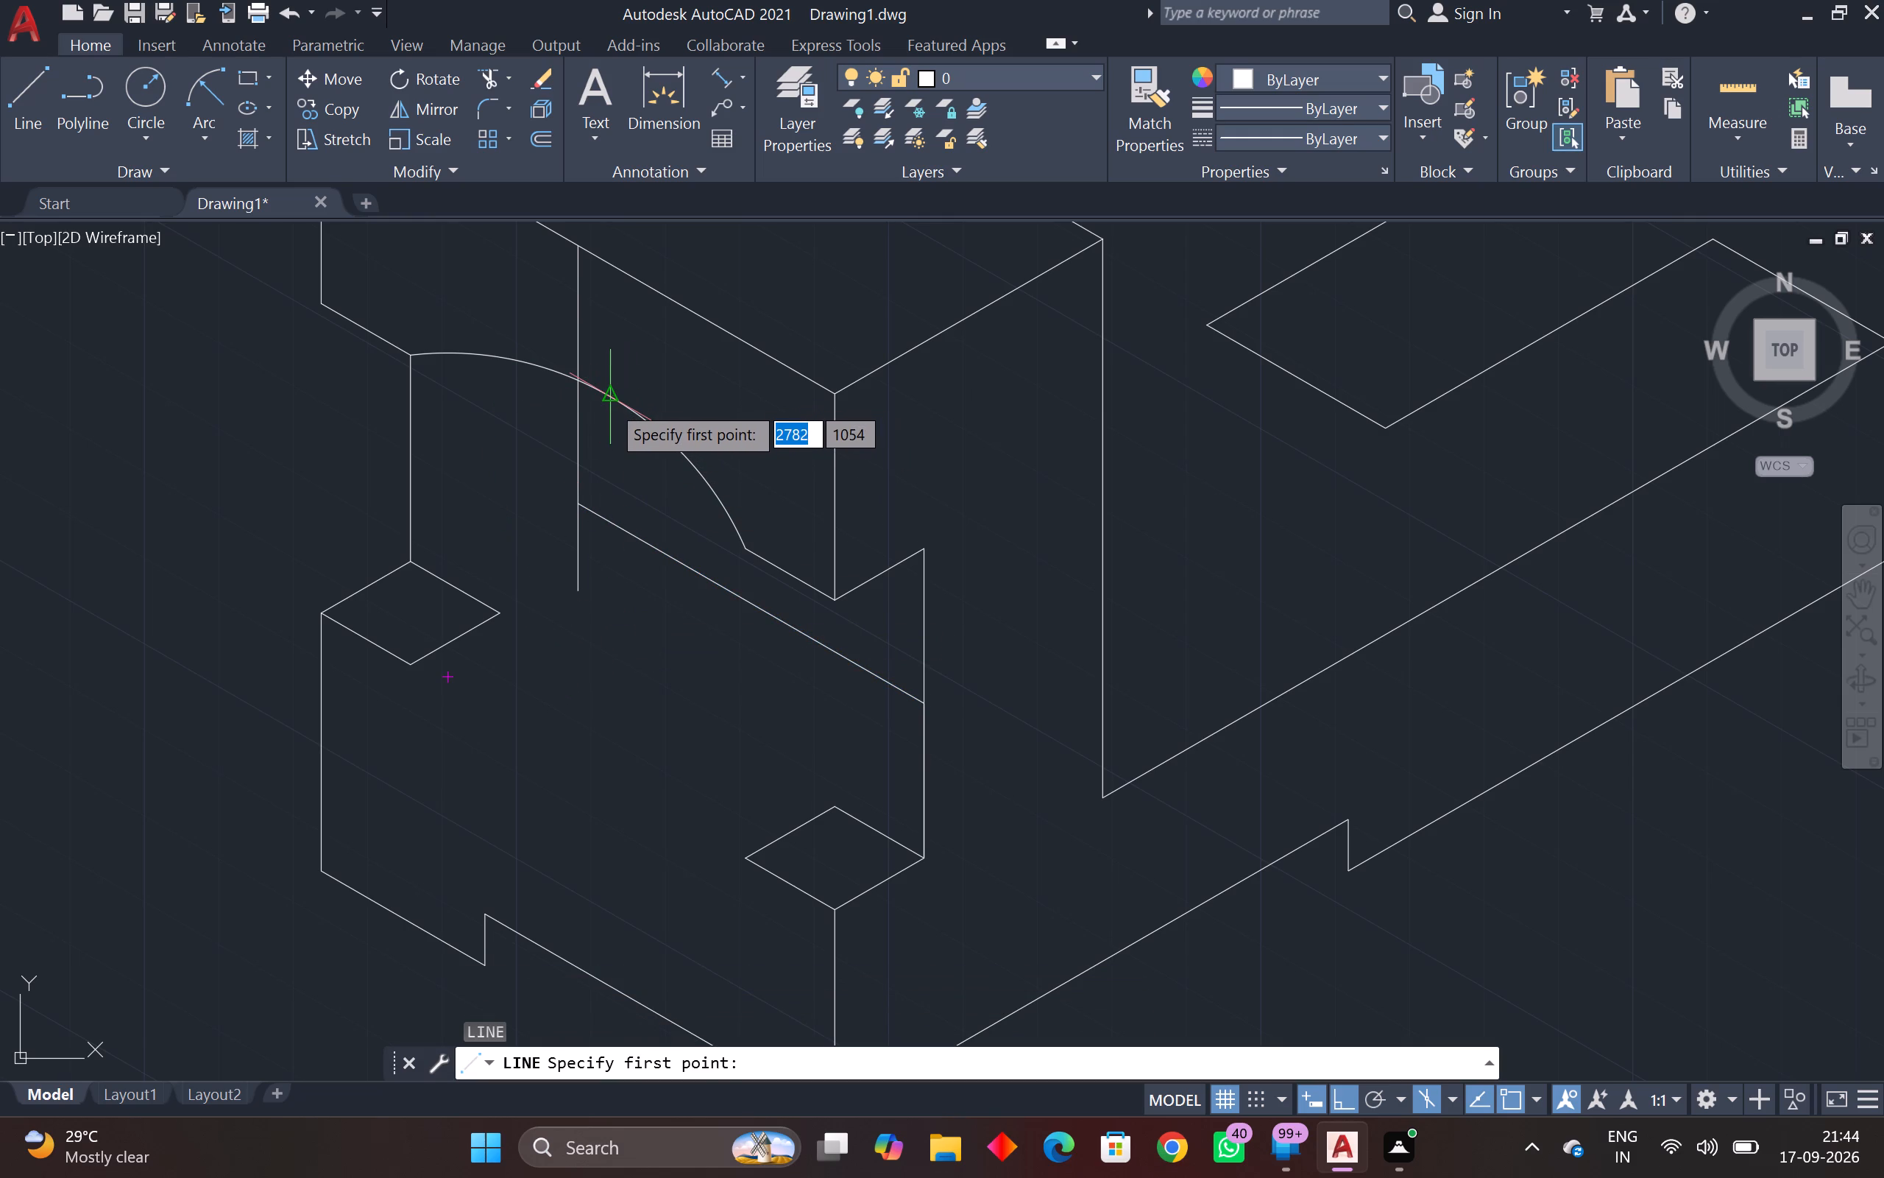
click(609, 403)
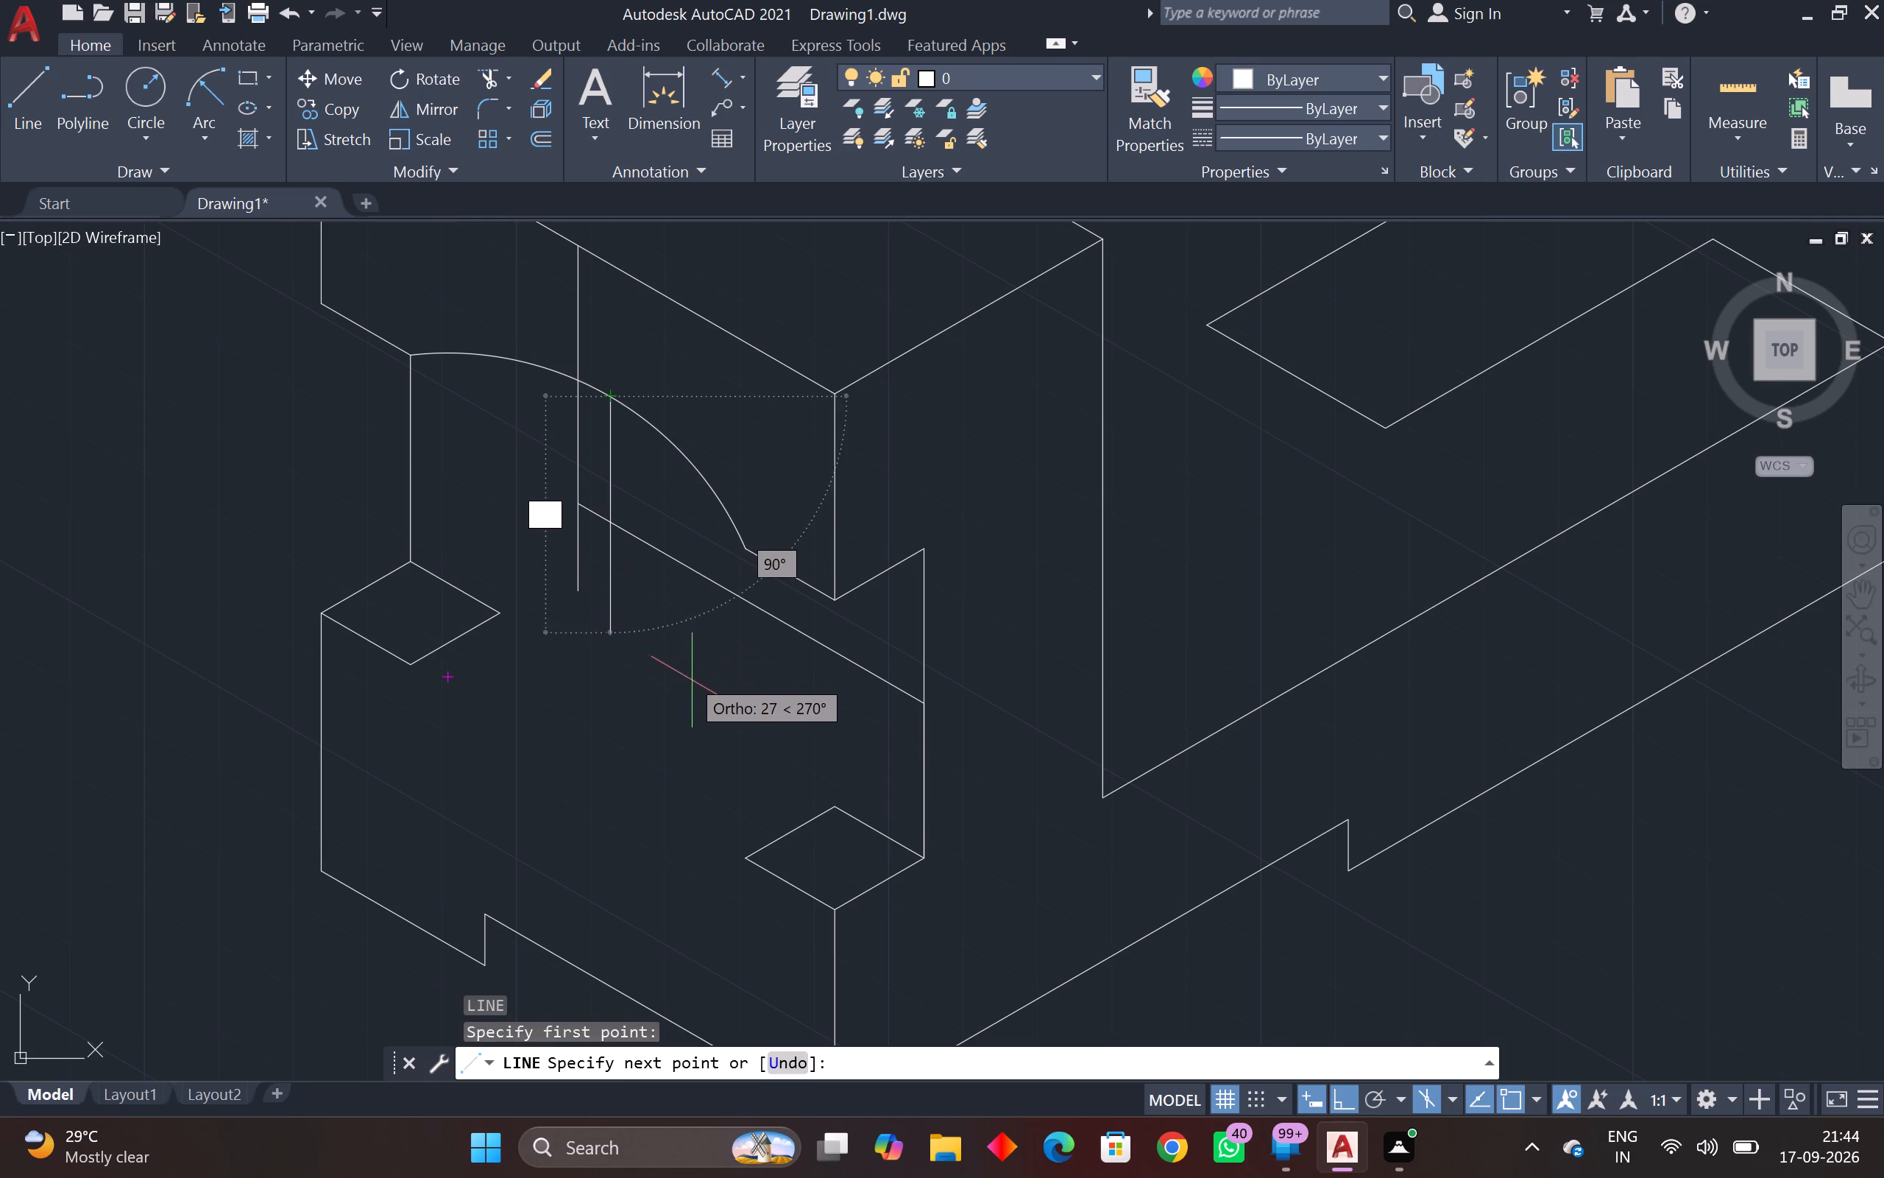
click(704, 733)
key(Escape)
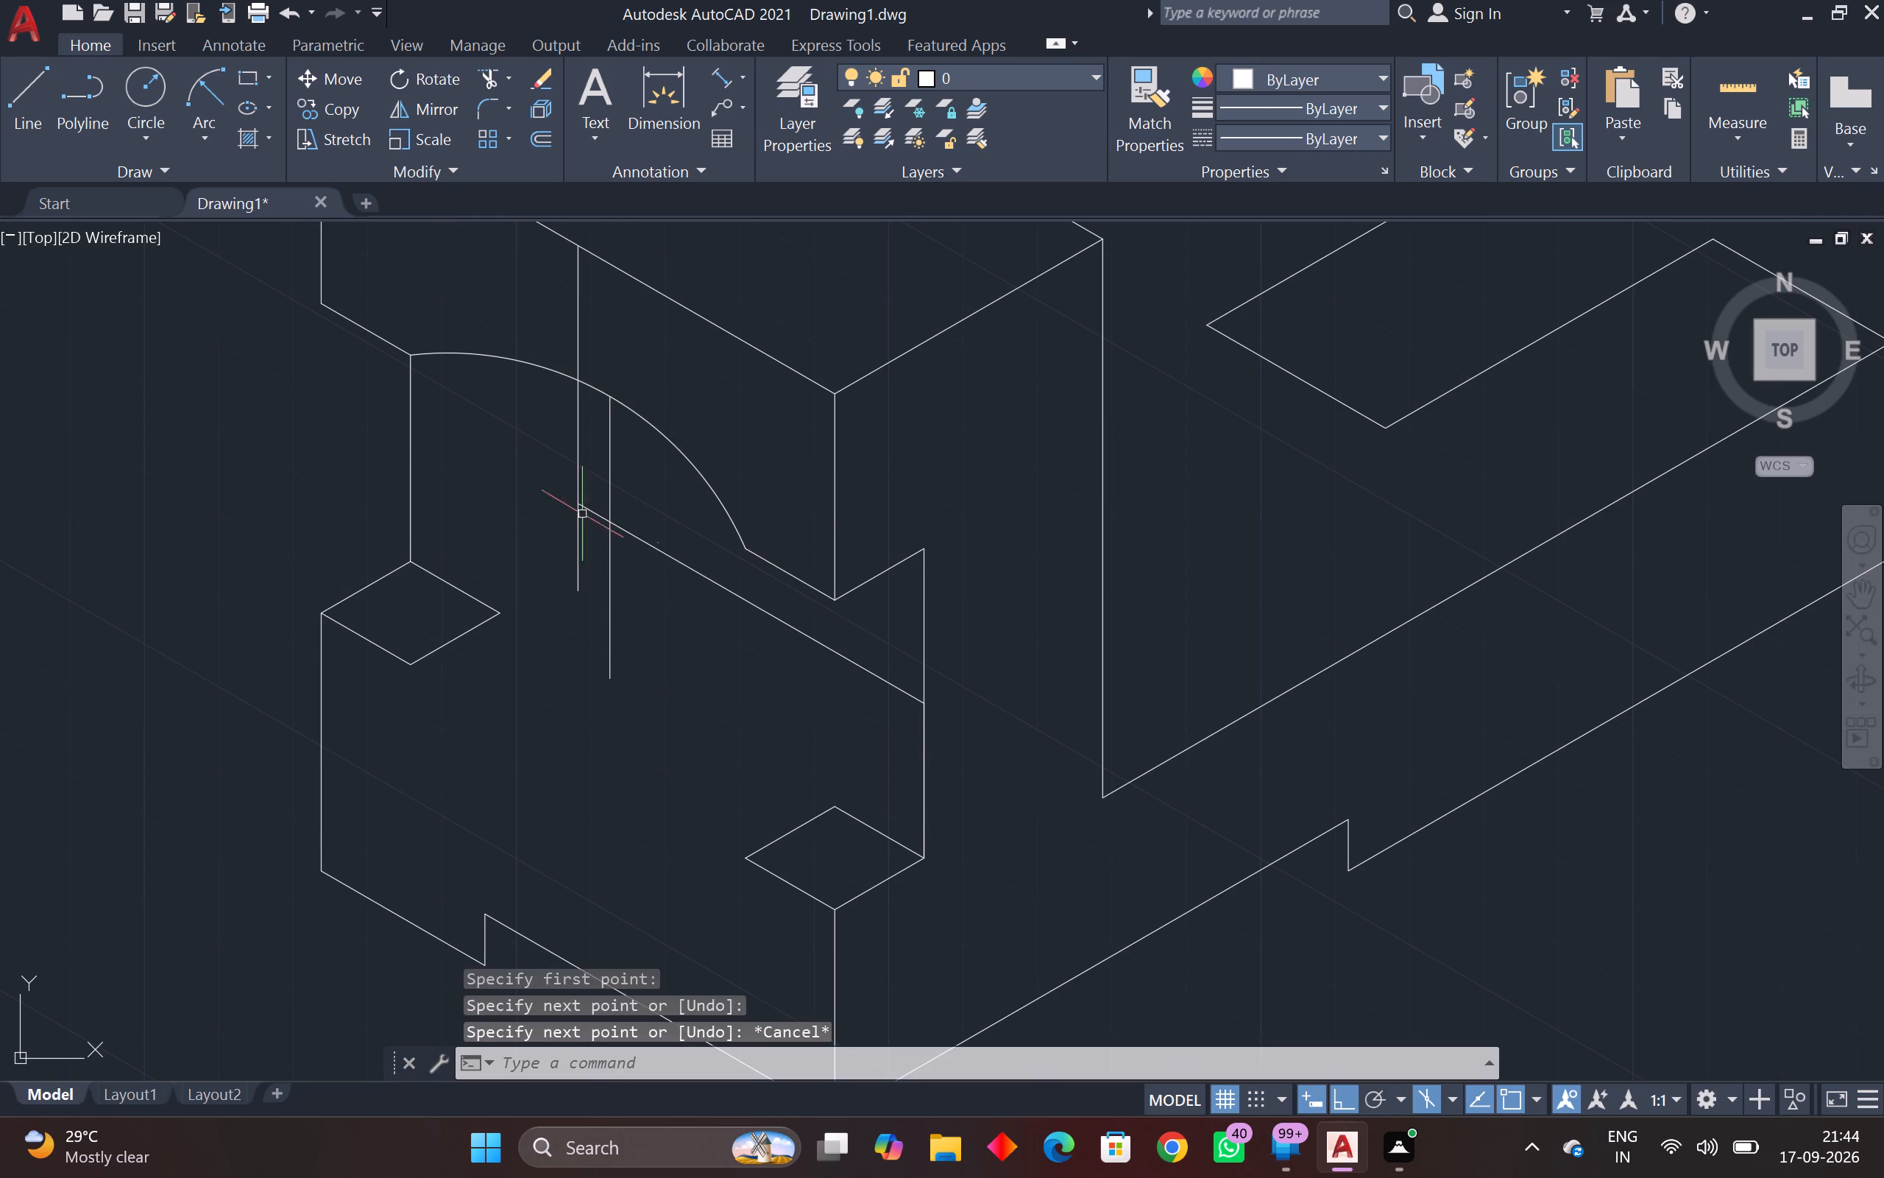
Draw a left-isoplane isocircle of radius 12 centred where the new vertical line crosses the slanted line.
text(el)
key(space)
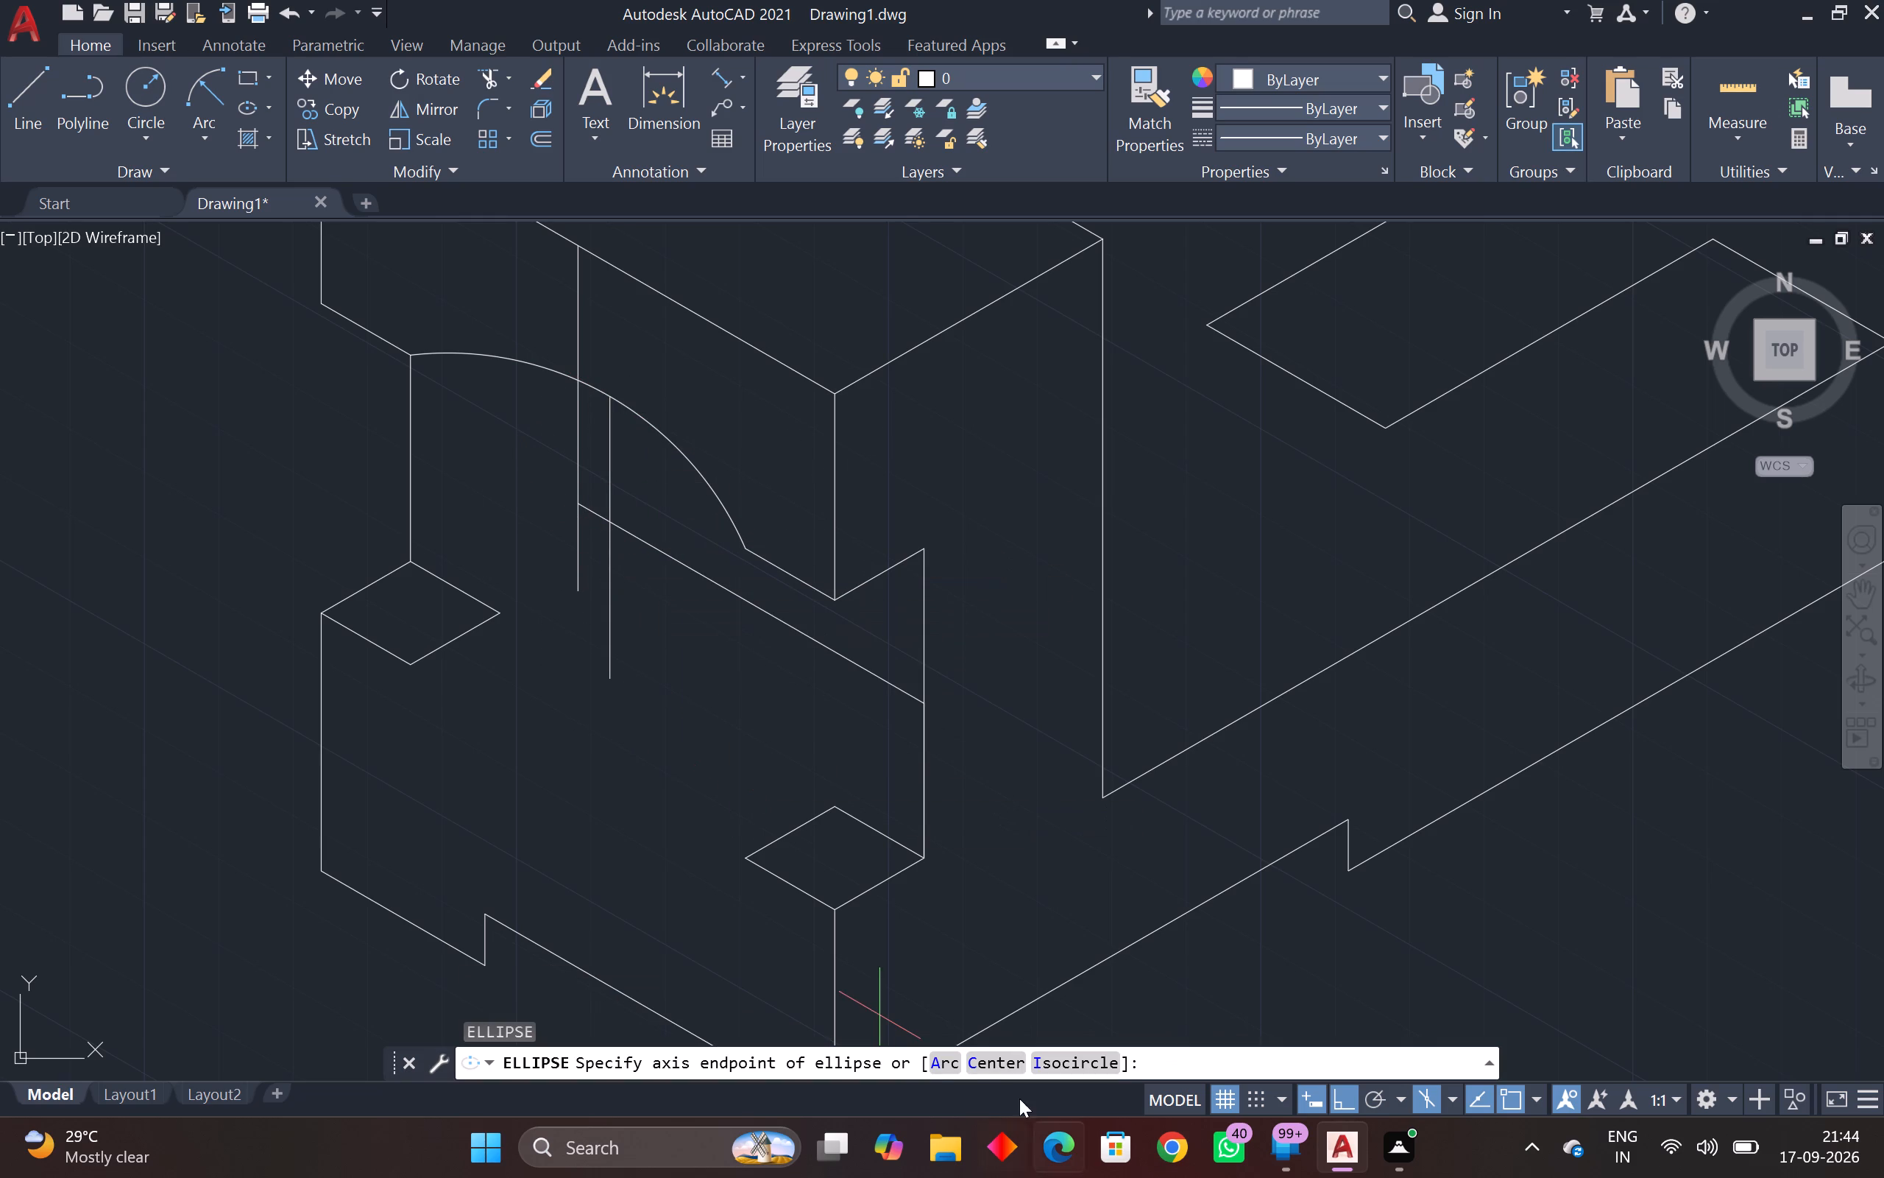
click(1057, 1071)
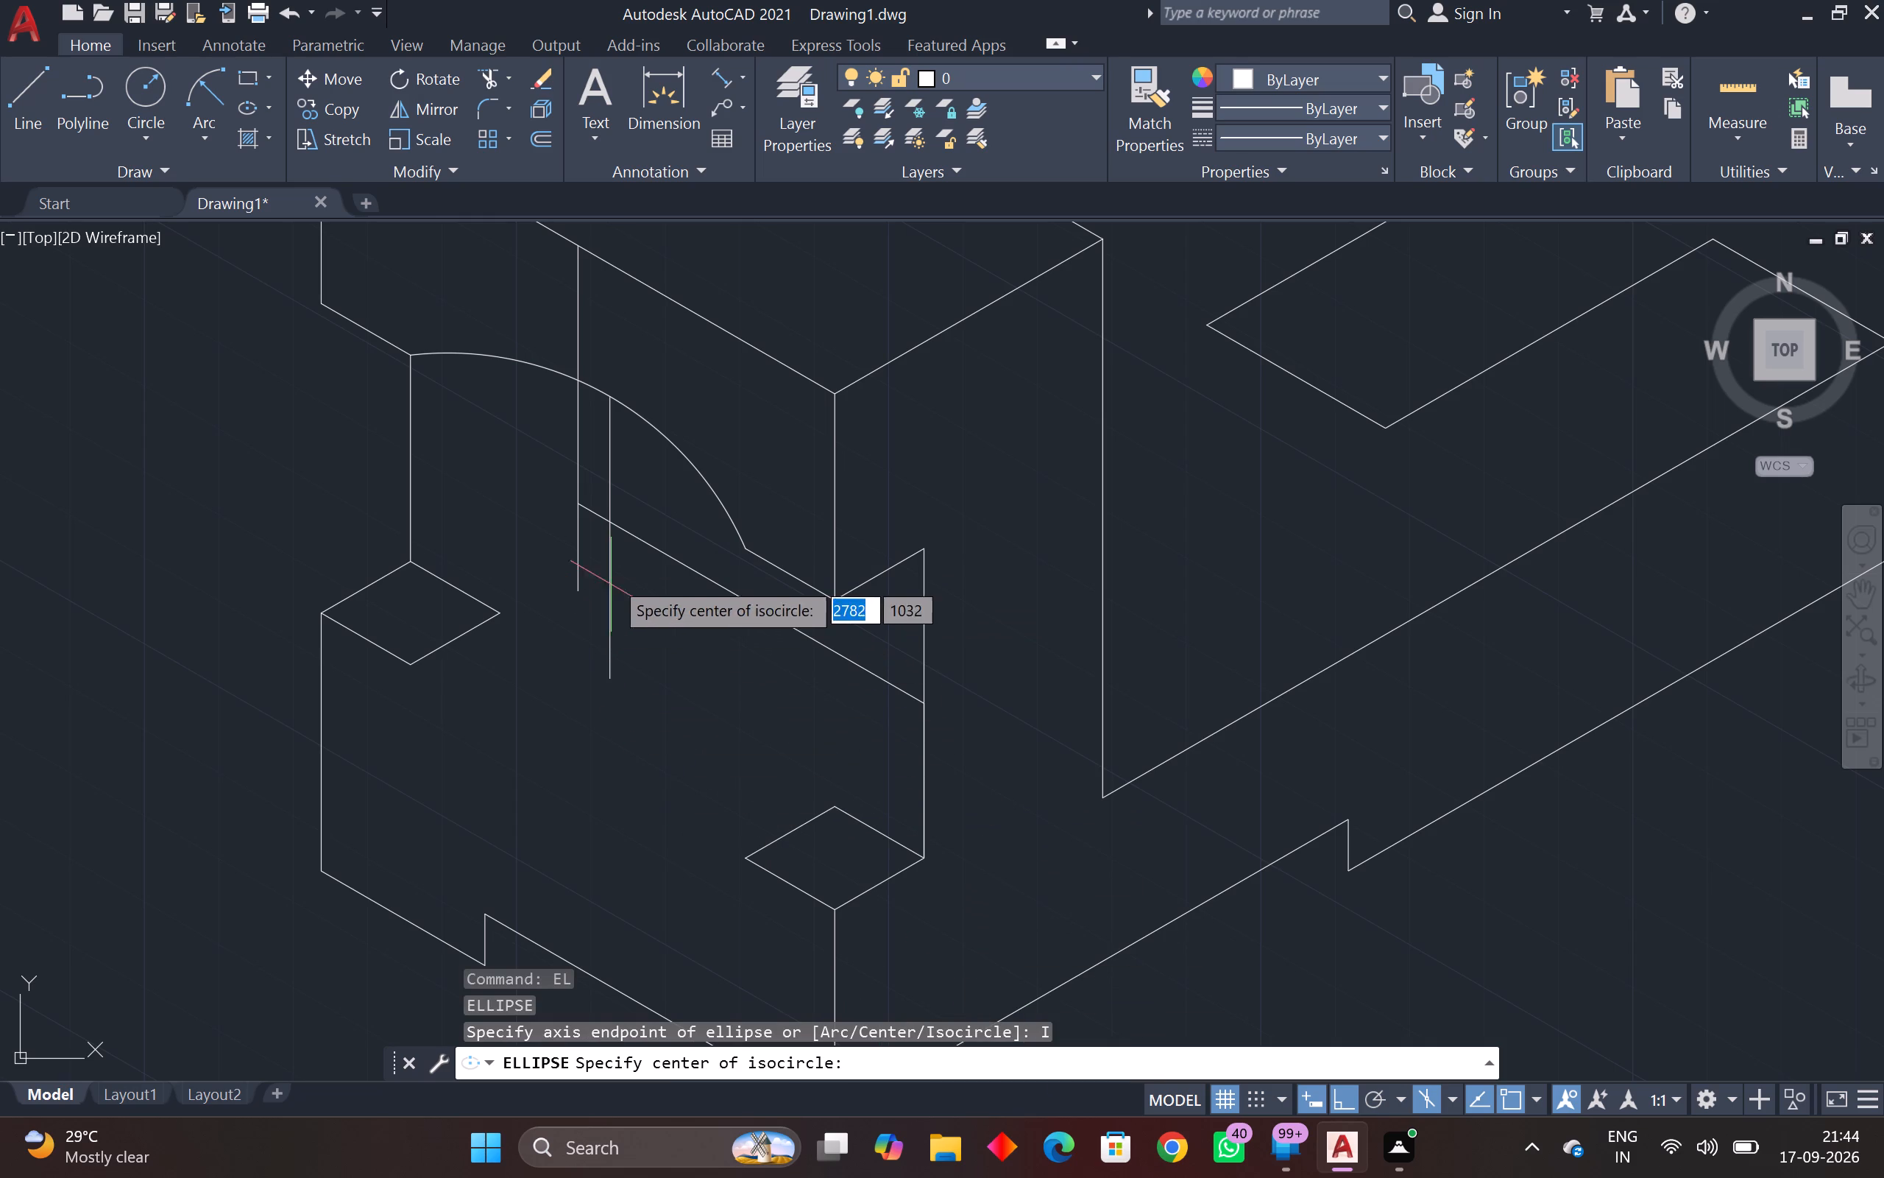
click(608, 518)
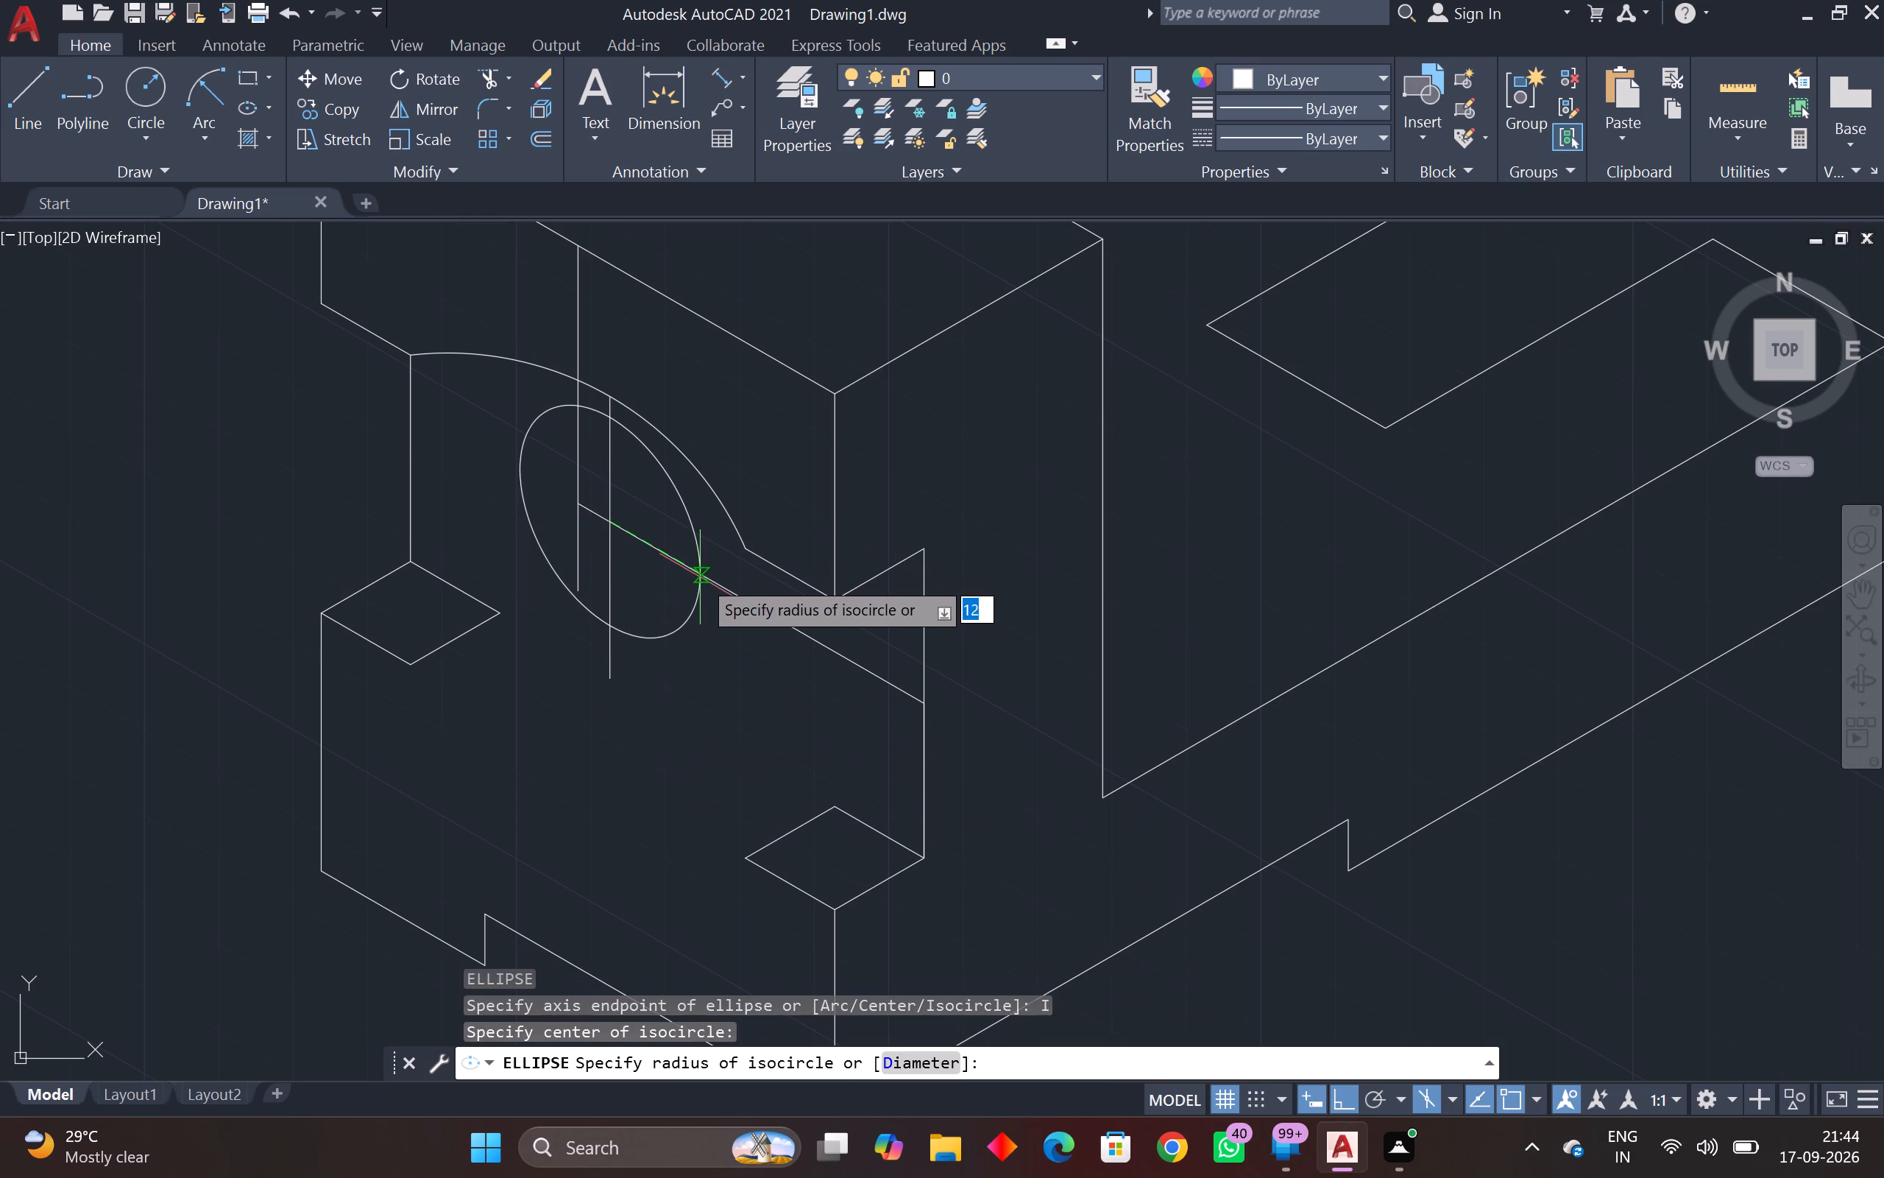
text(12)
key(Return)
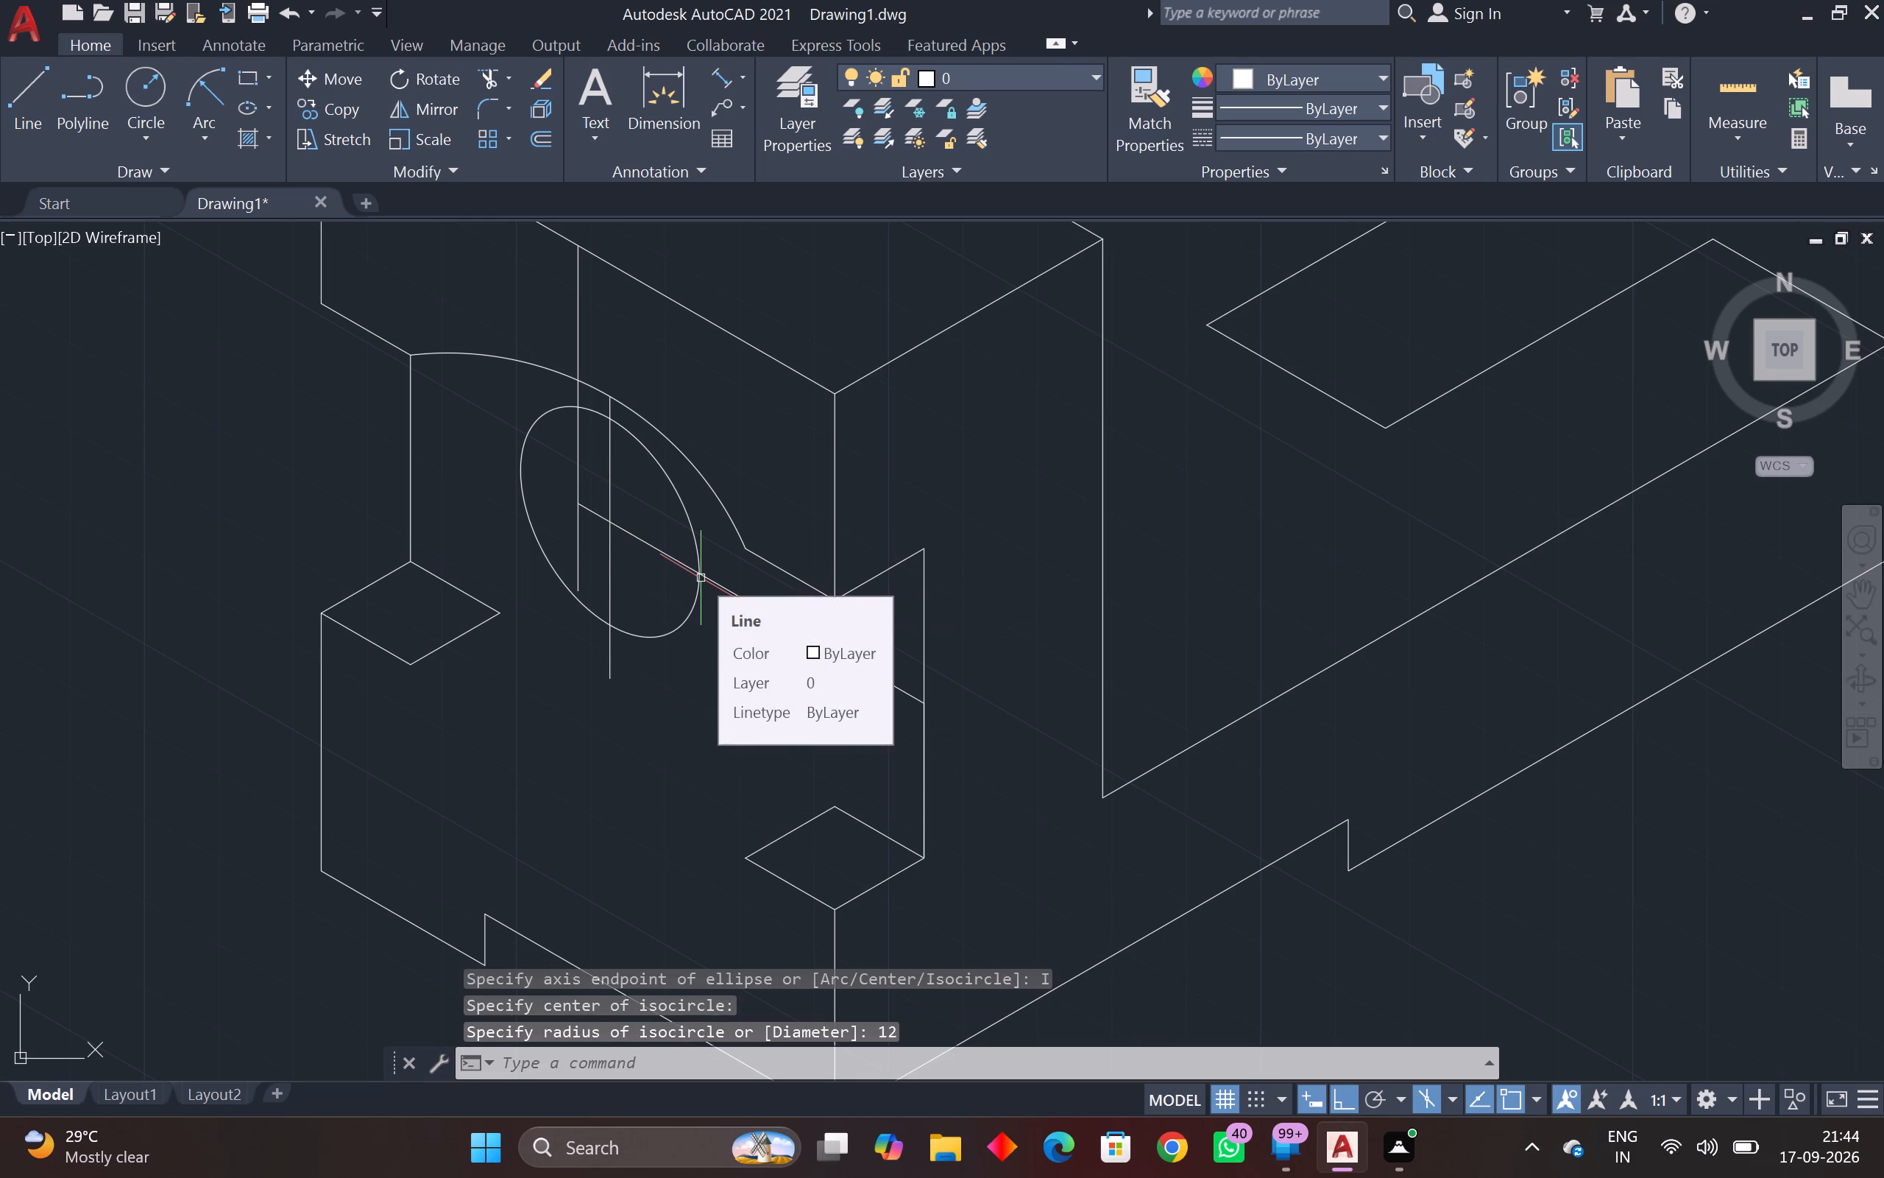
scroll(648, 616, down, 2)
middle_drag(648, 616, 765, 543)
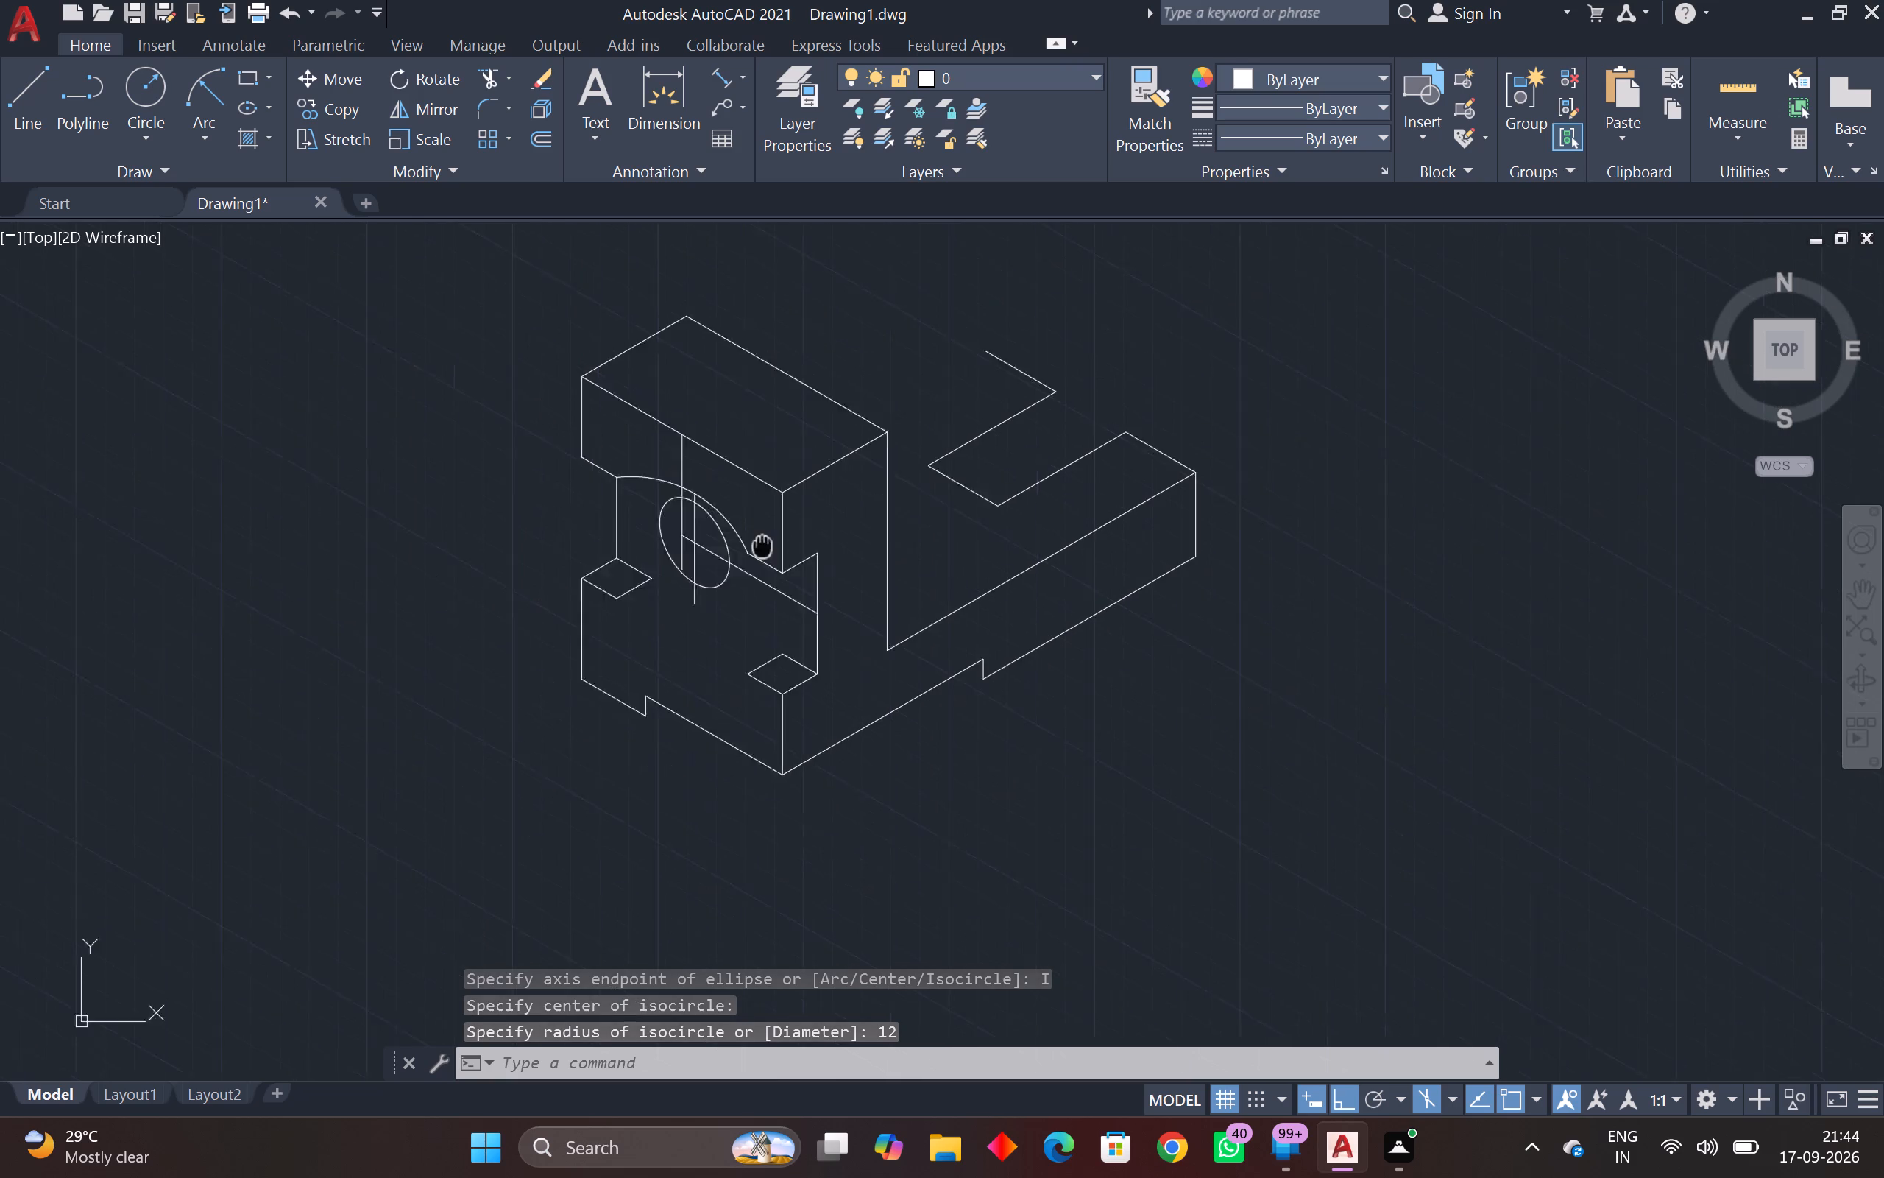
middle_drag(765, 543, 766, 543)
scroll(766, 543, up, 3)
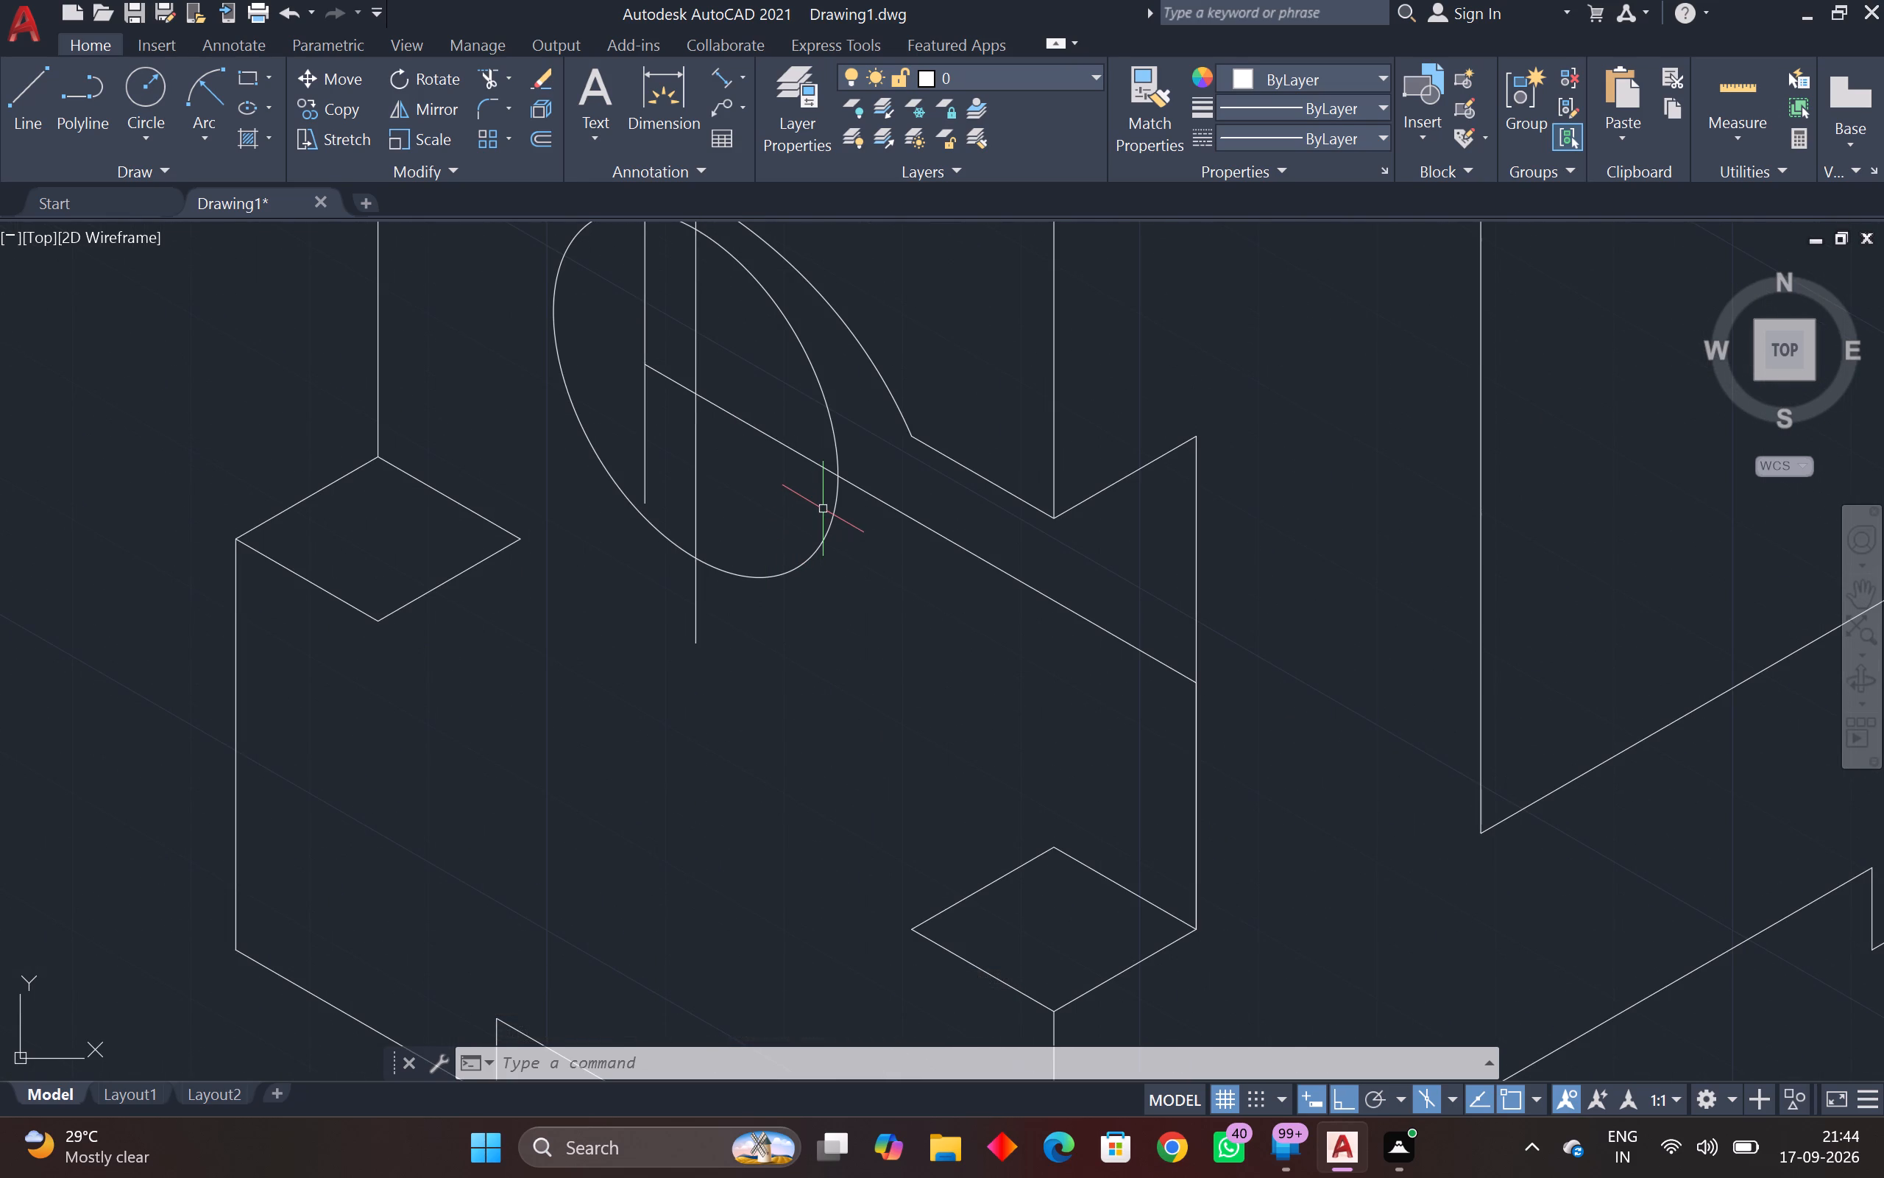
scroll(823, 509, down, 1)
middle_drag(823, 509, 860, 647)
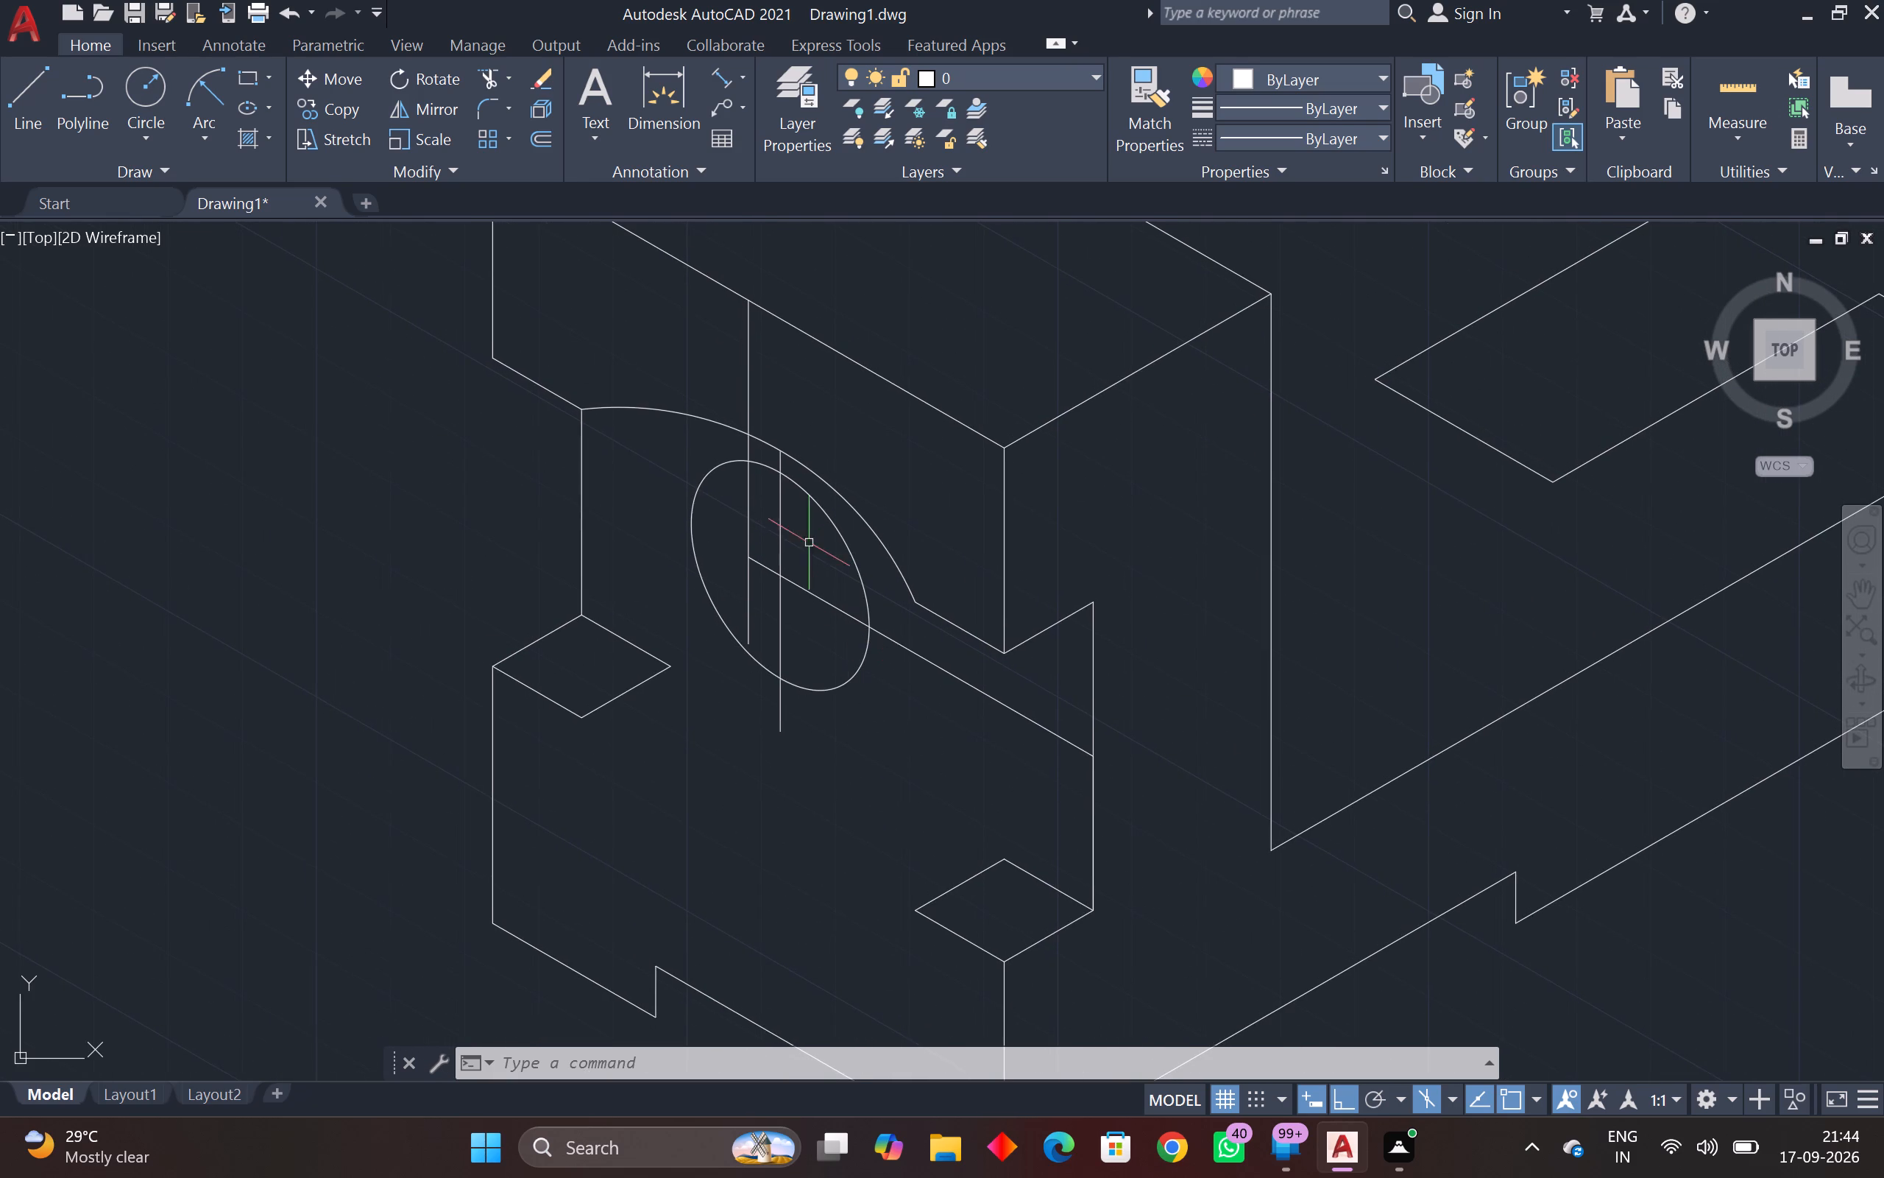
Erase the older vertical centre line that runs from the upper block edge to the left part of the isometric circle.
drag(762, 387, 745, 396)
click(701, 417)
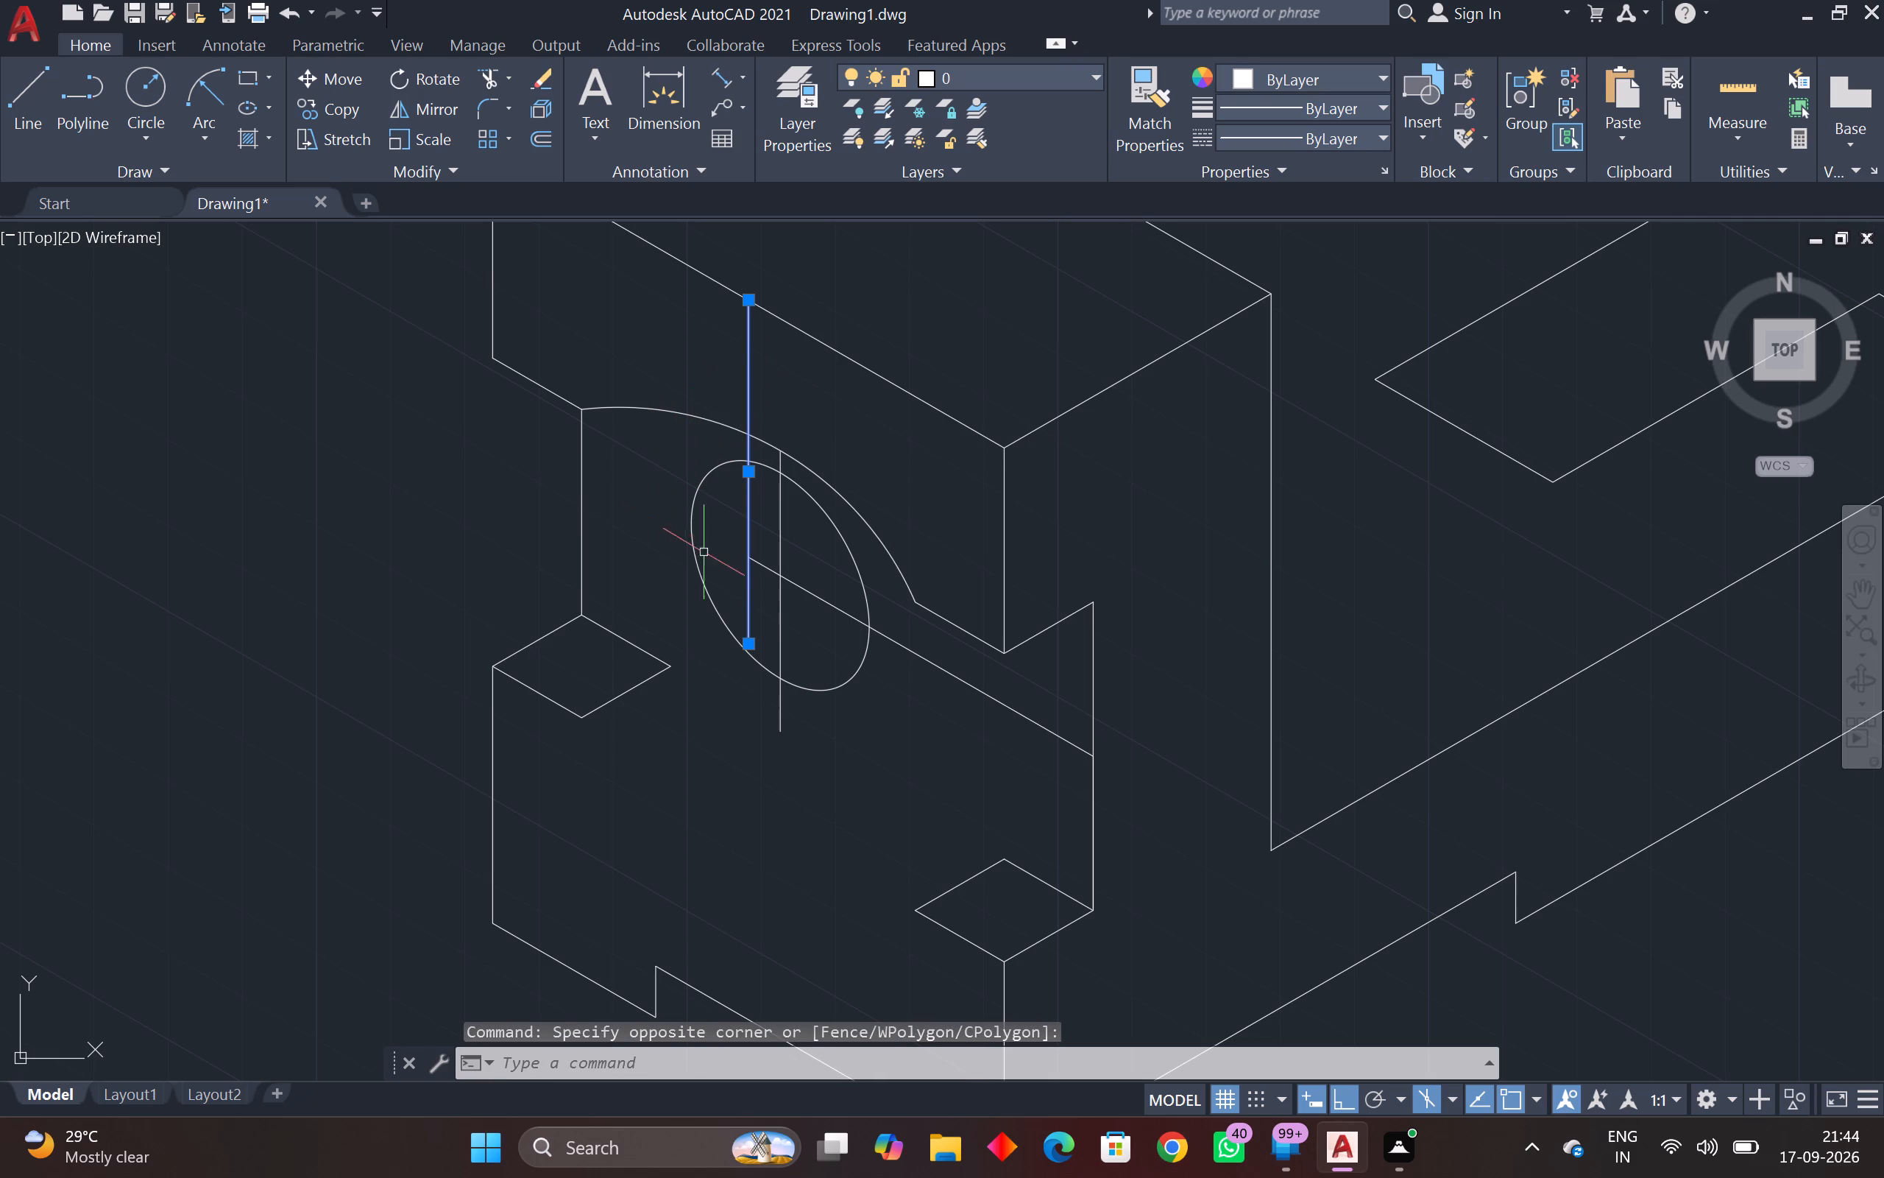
key(Delete)
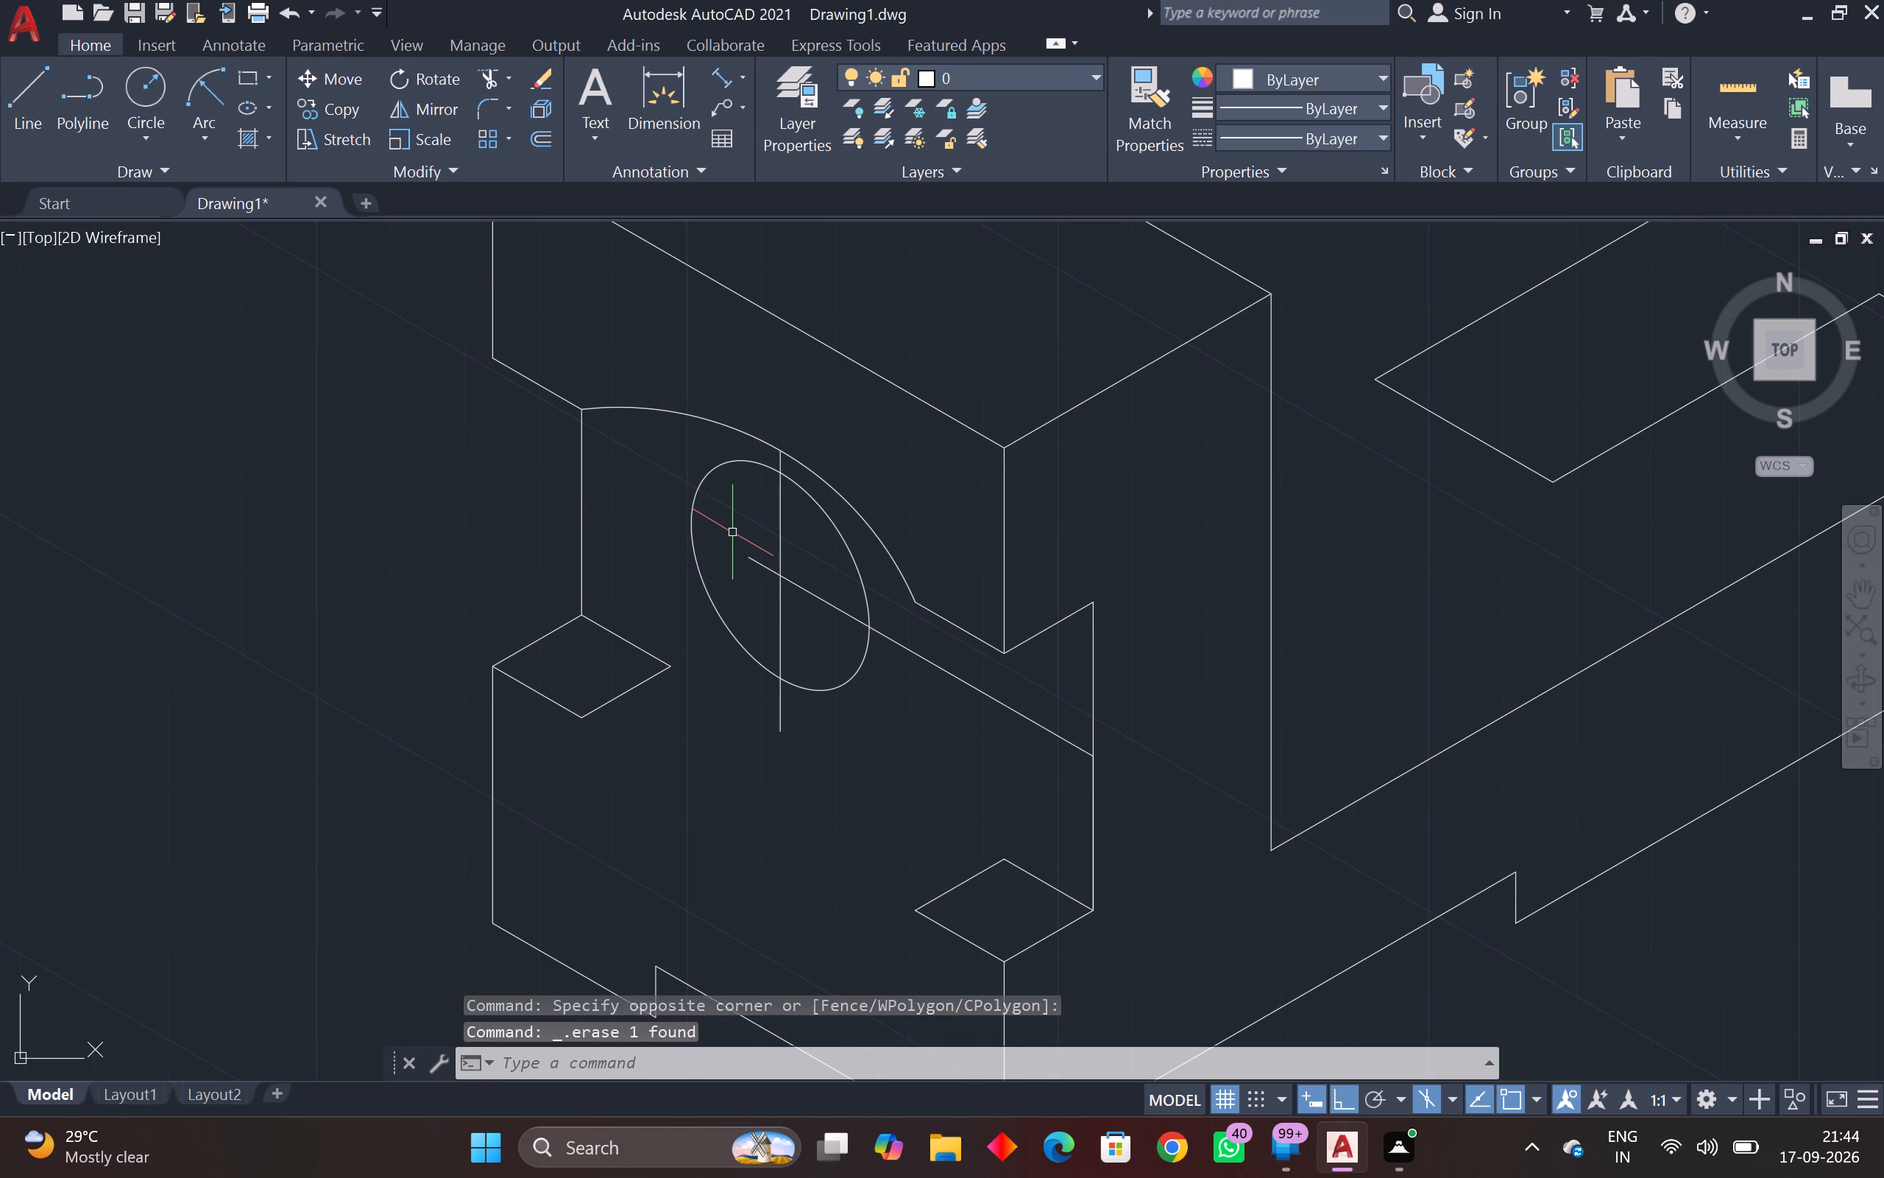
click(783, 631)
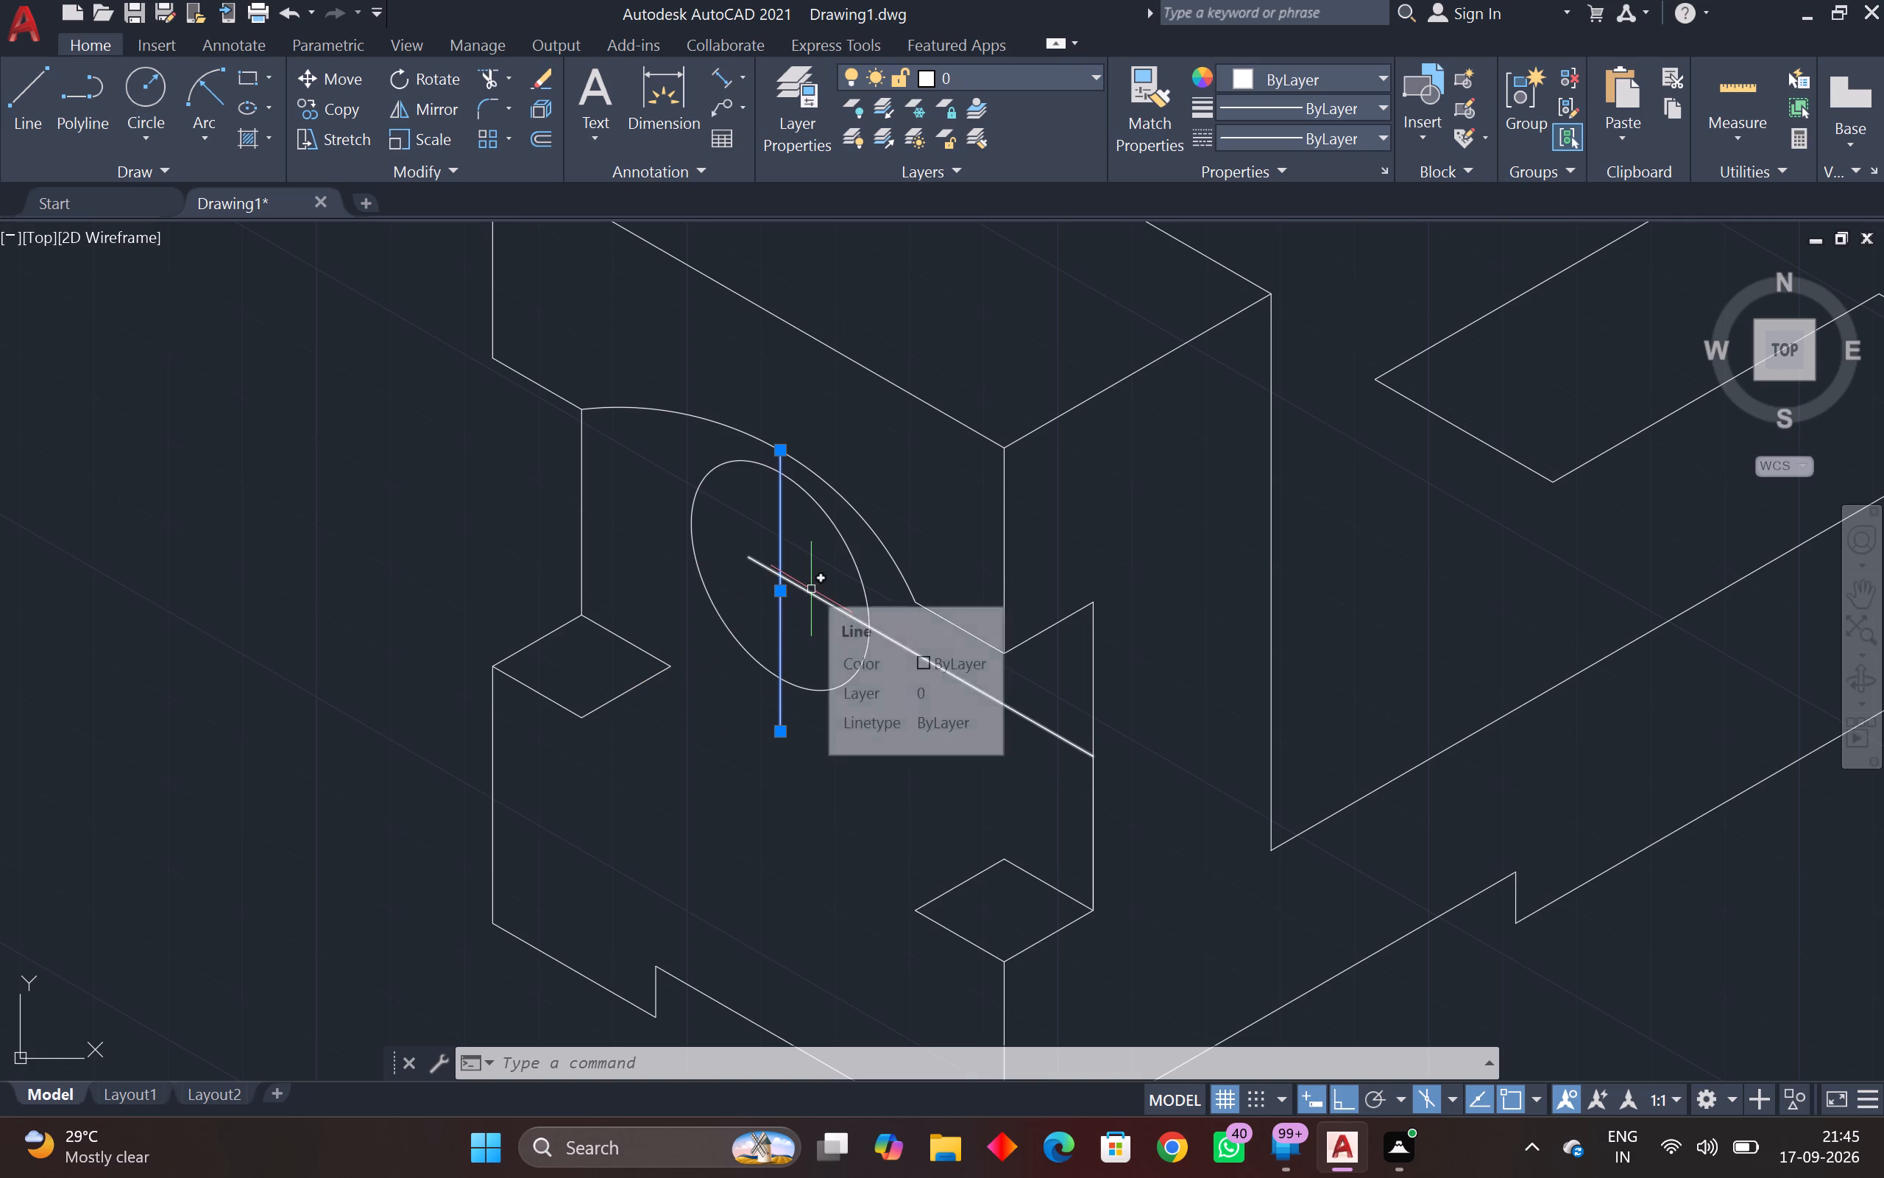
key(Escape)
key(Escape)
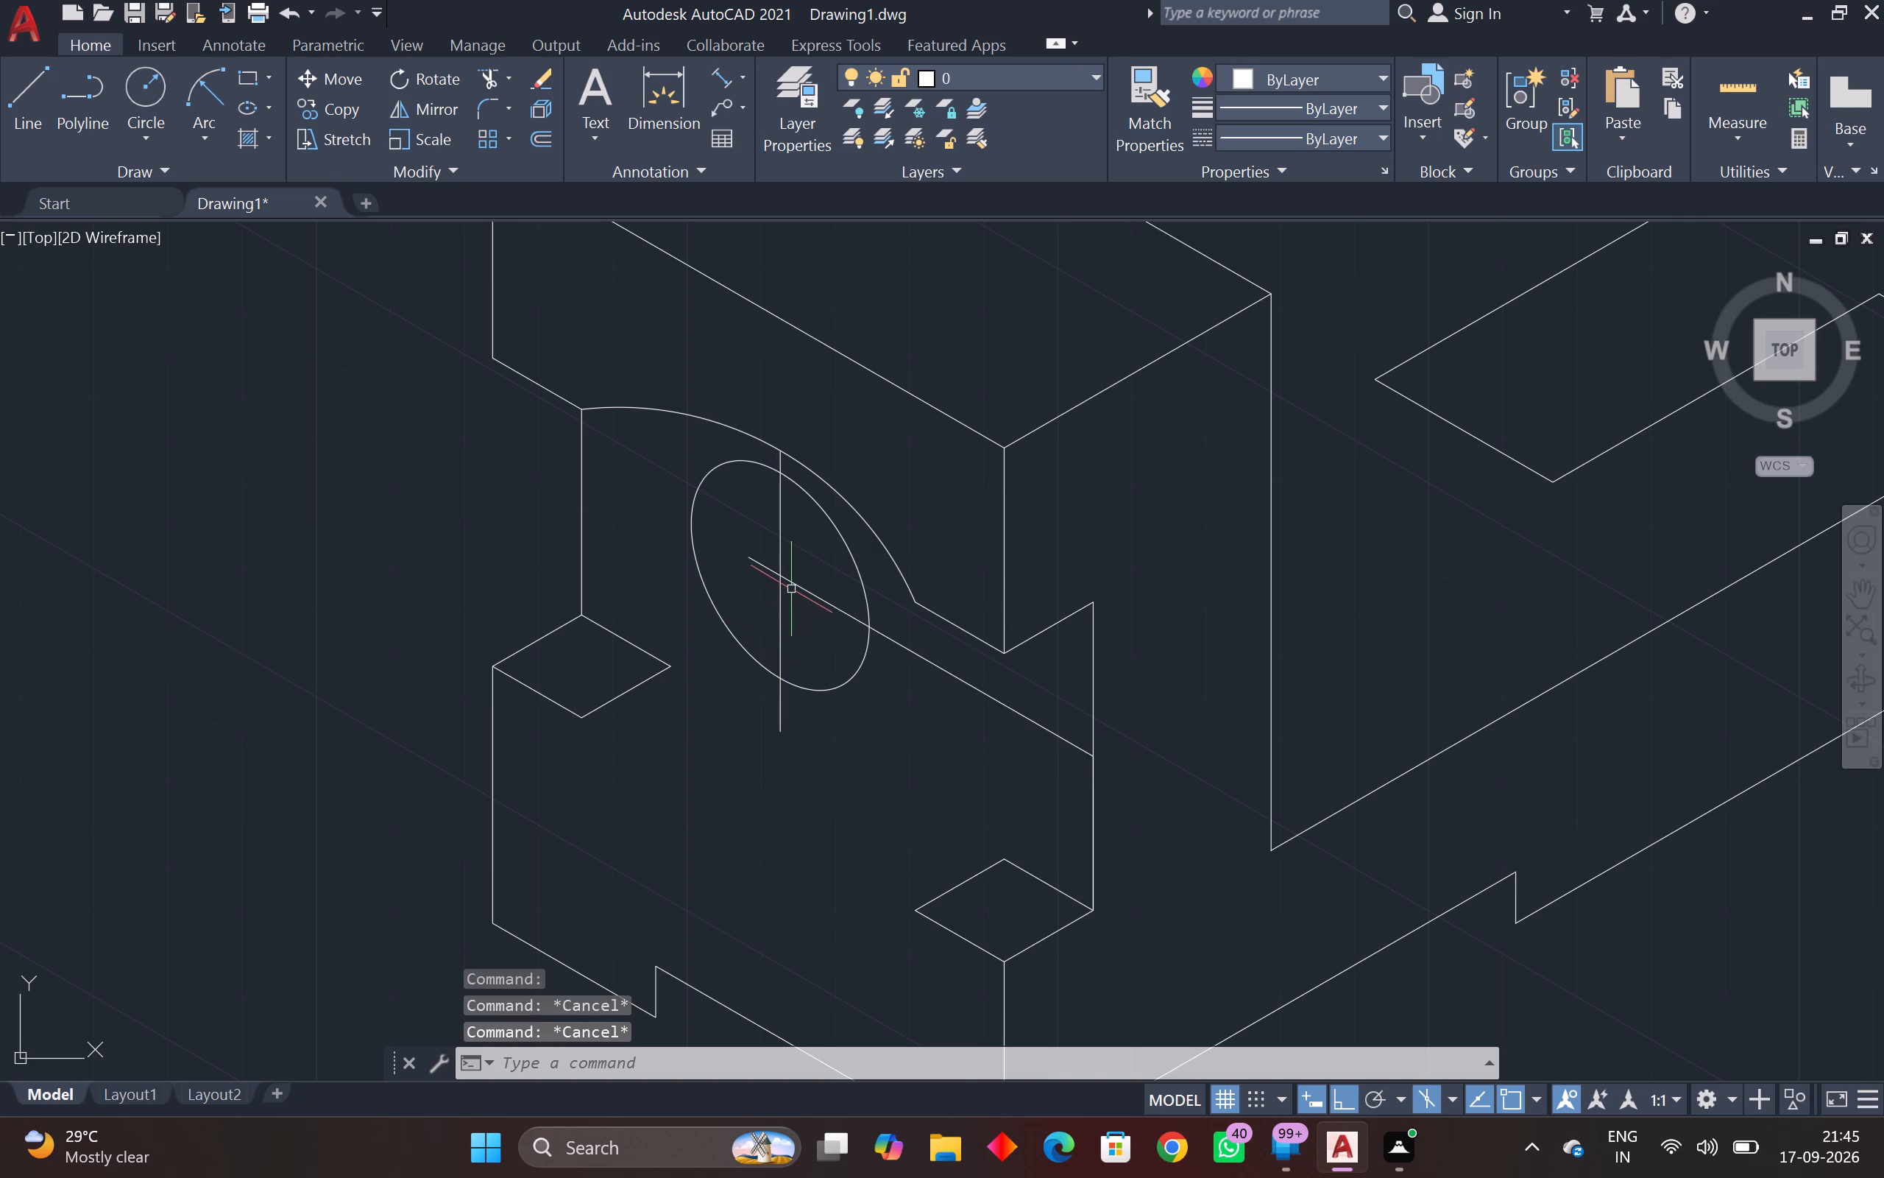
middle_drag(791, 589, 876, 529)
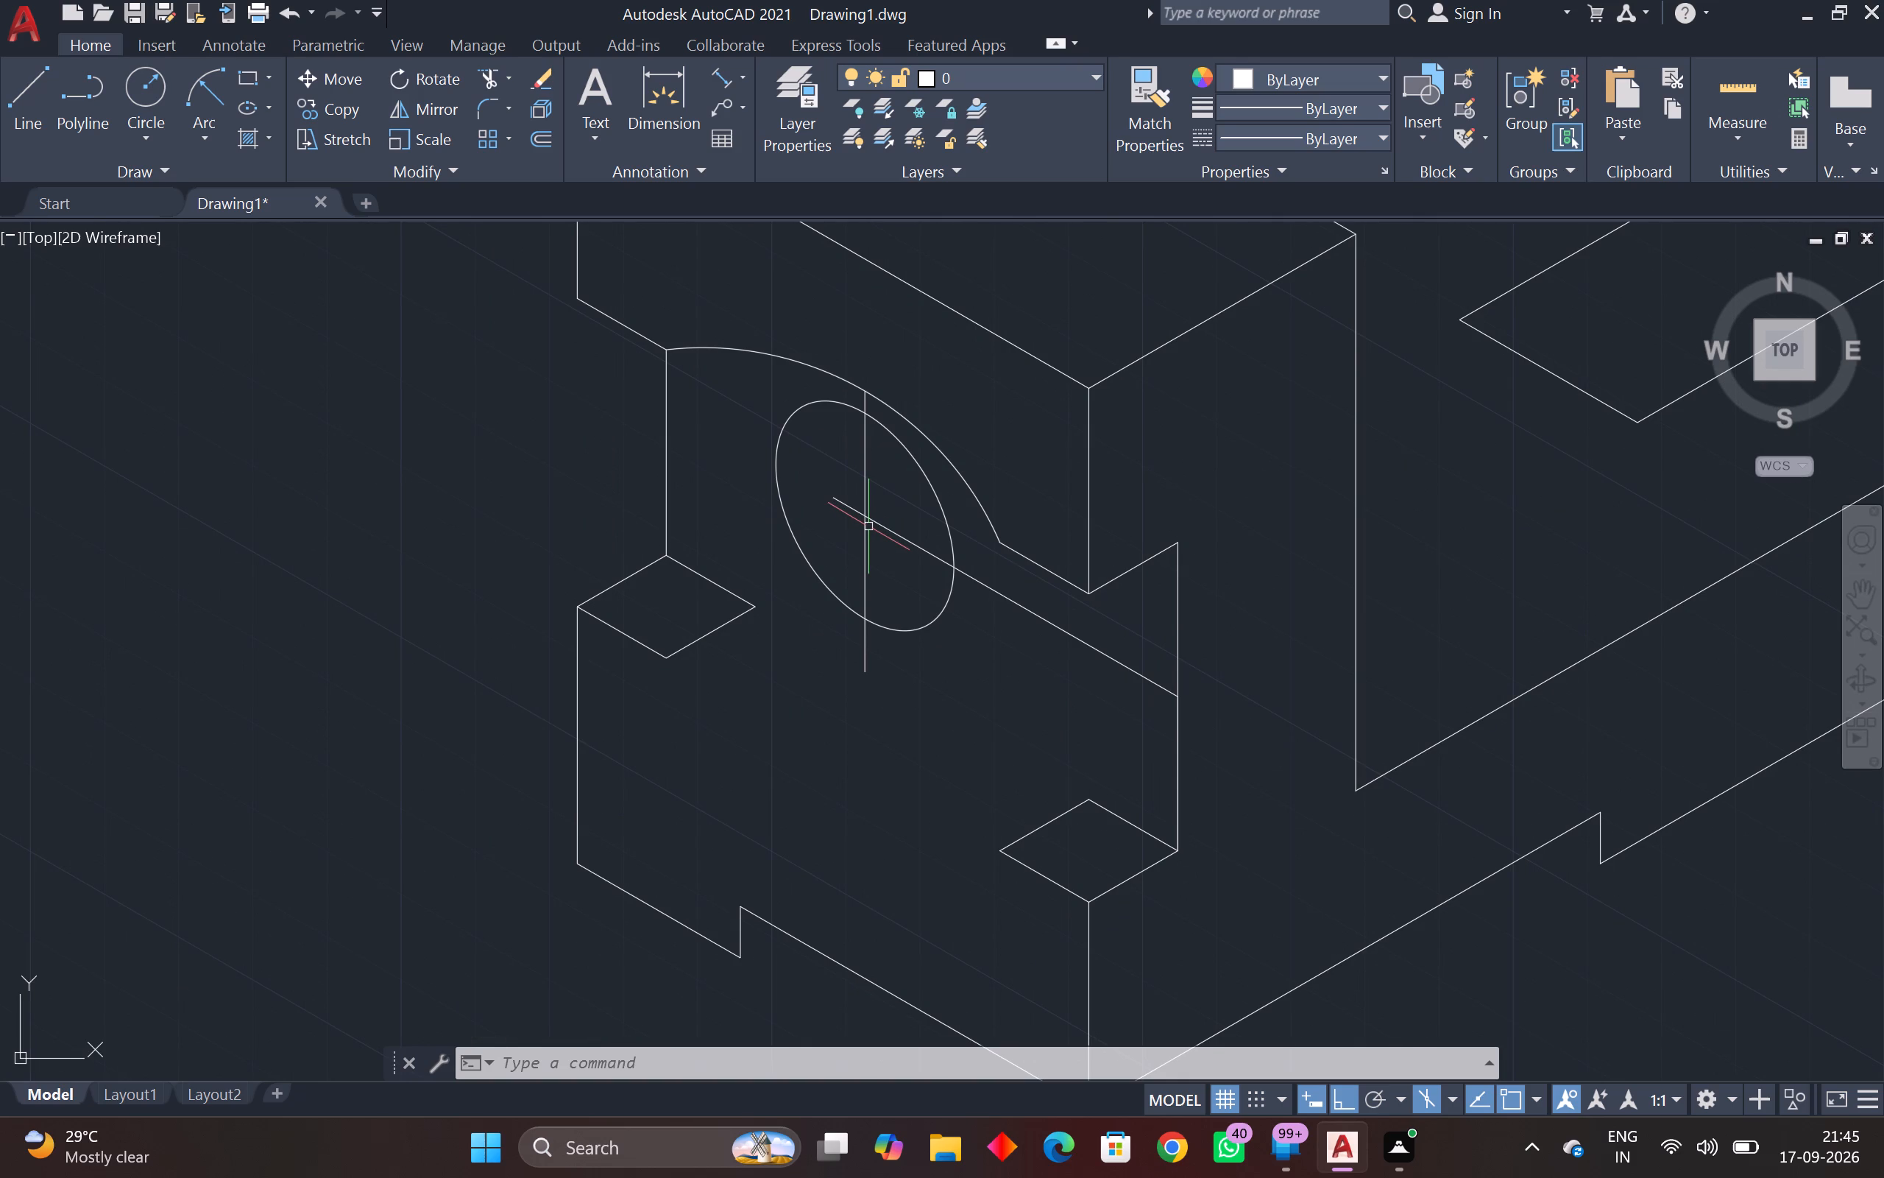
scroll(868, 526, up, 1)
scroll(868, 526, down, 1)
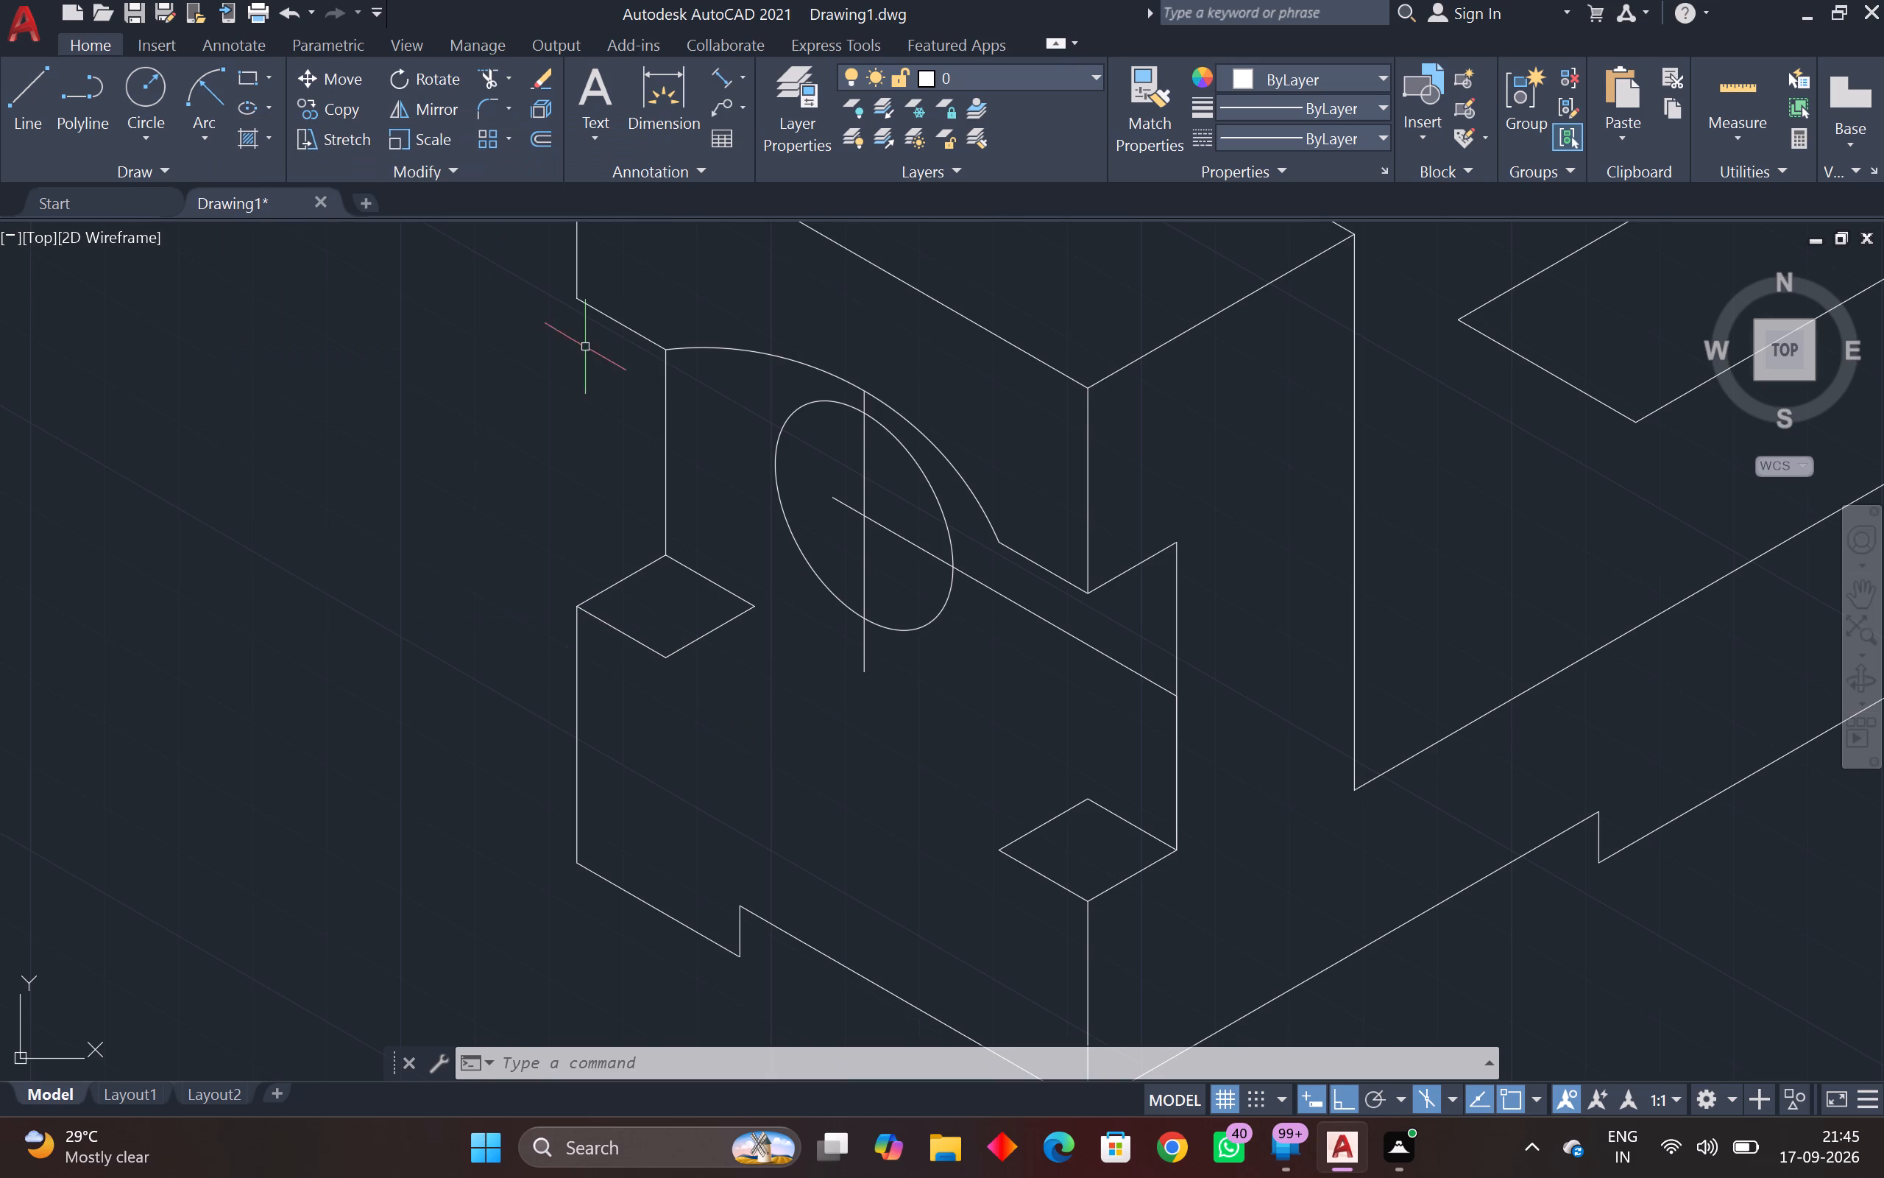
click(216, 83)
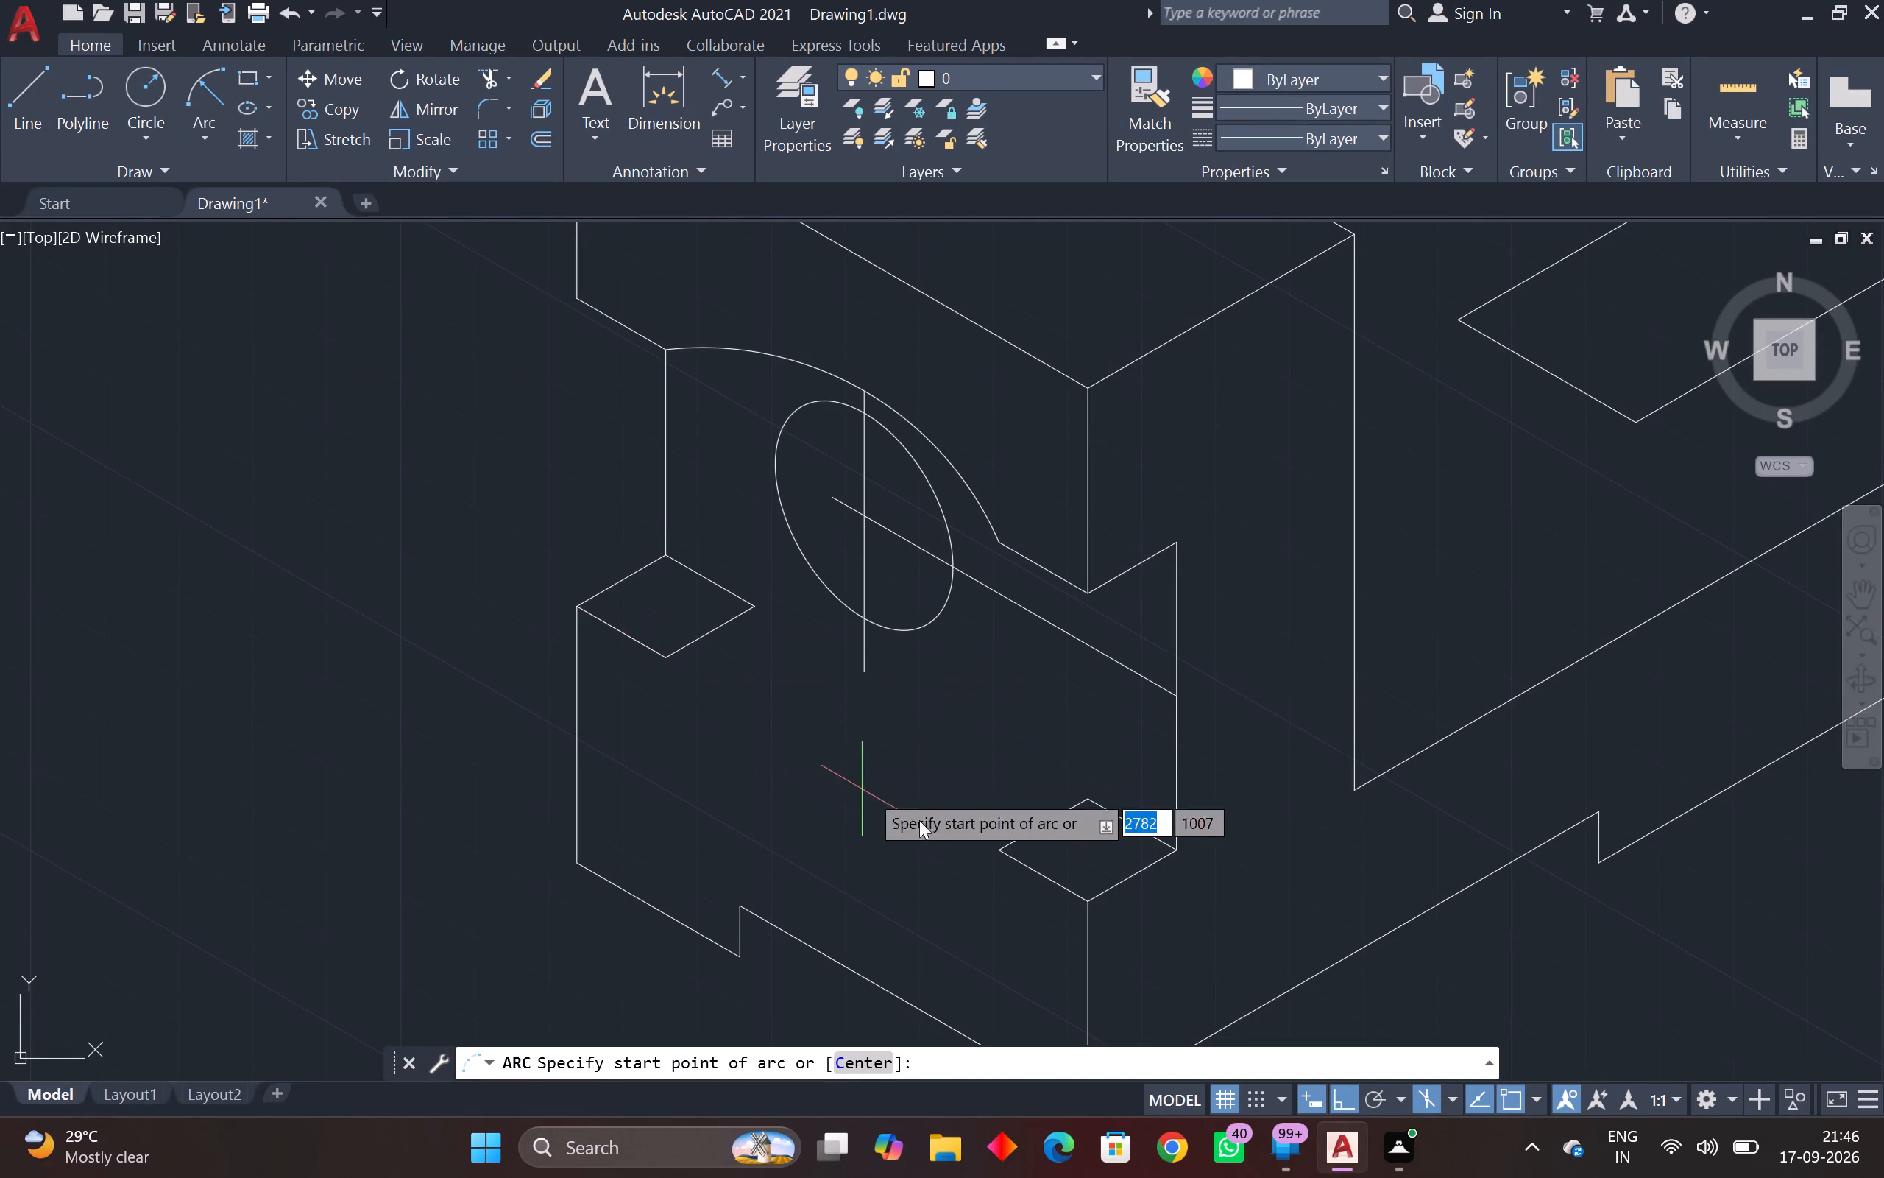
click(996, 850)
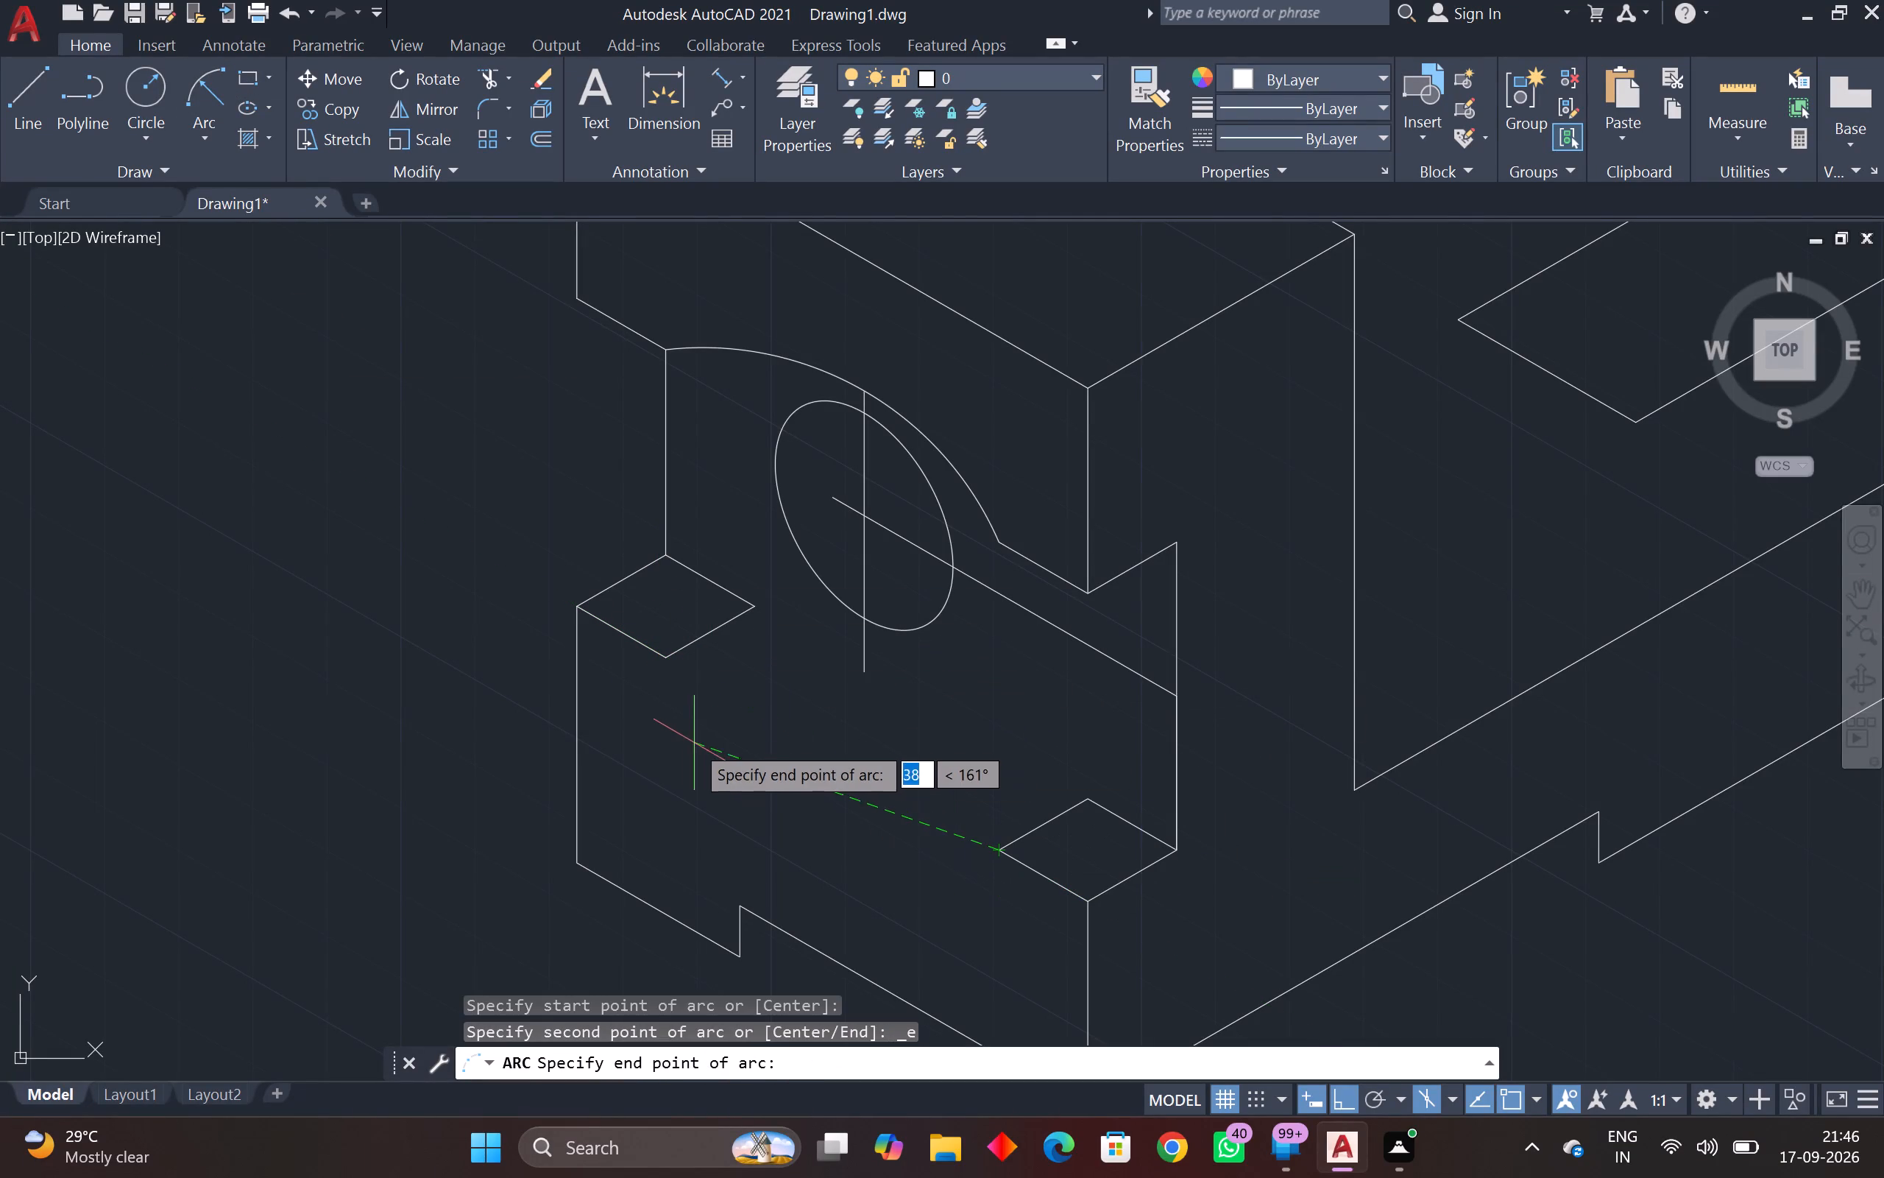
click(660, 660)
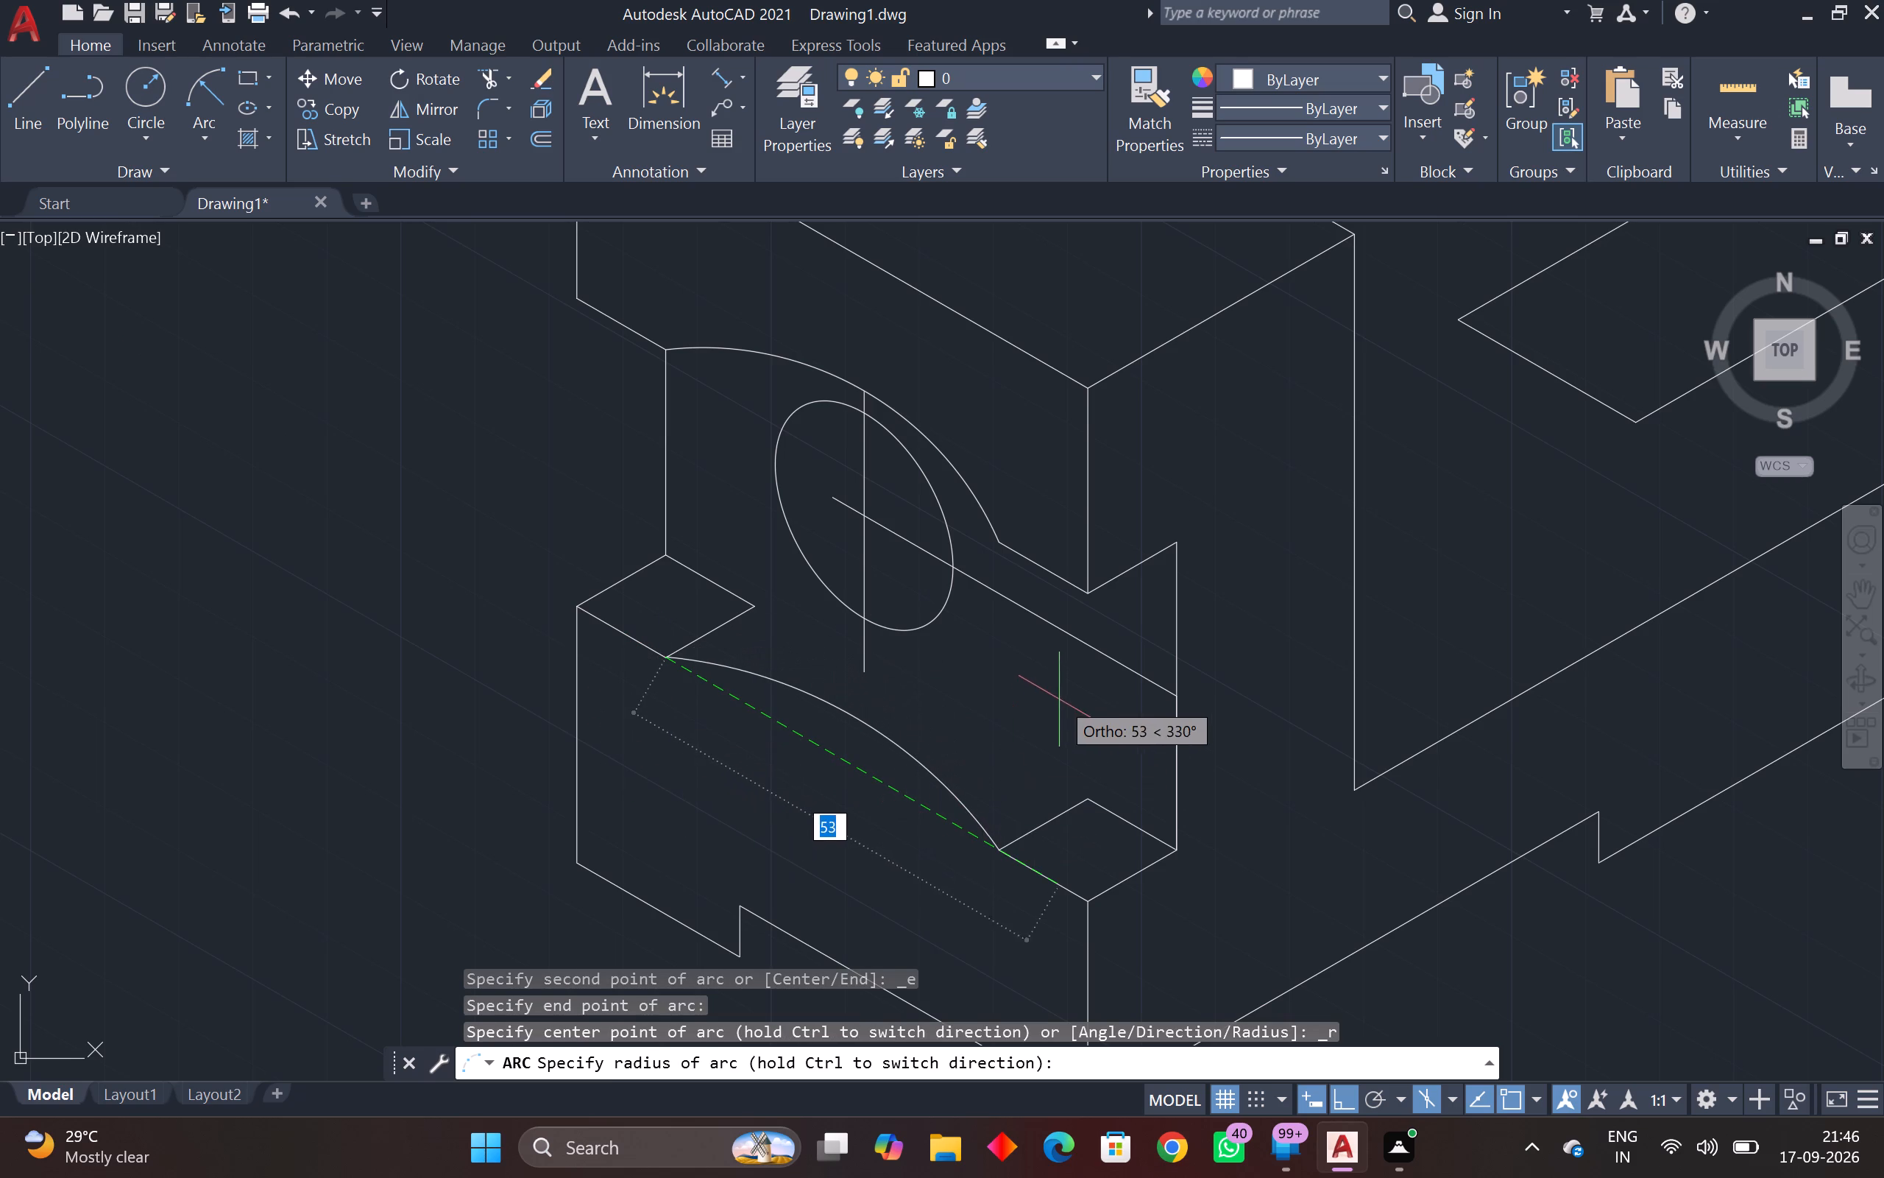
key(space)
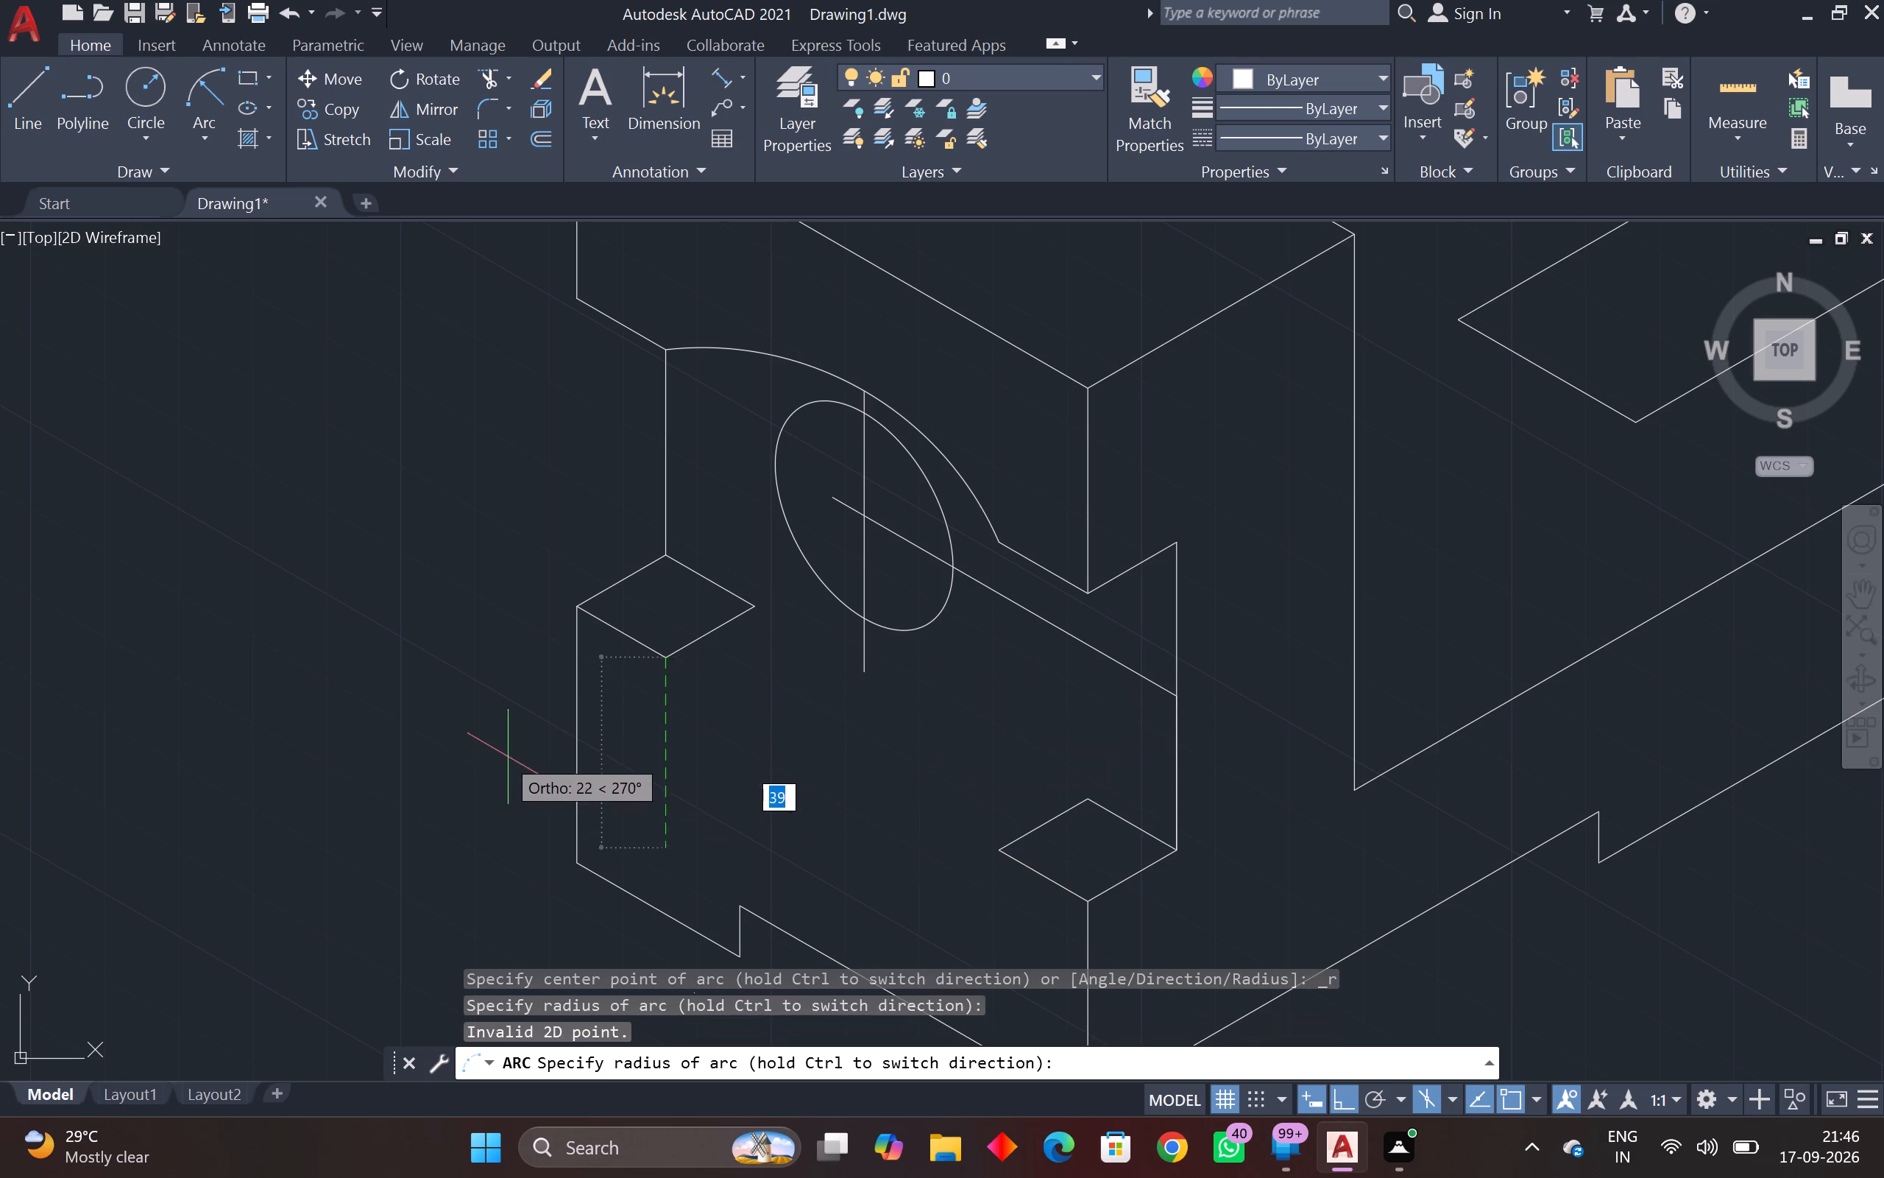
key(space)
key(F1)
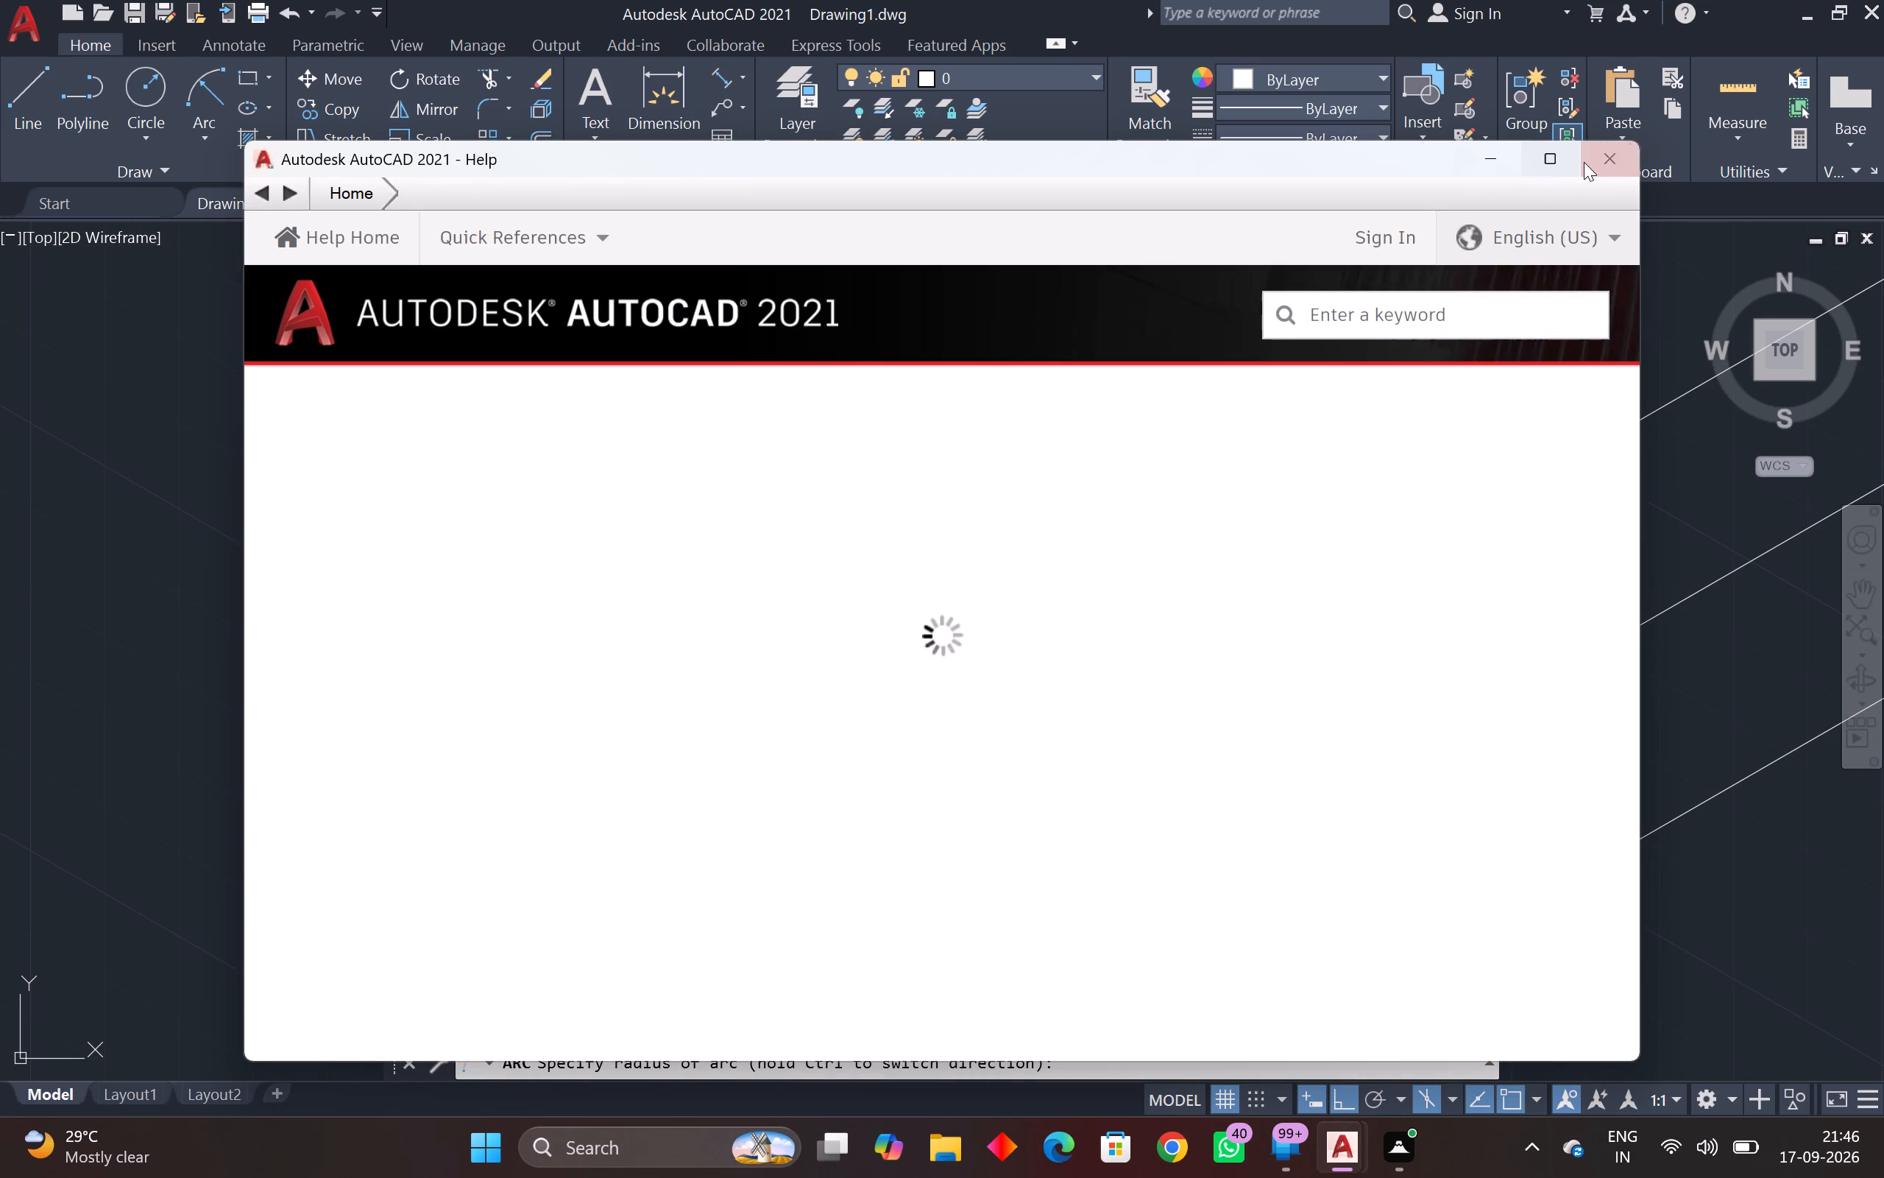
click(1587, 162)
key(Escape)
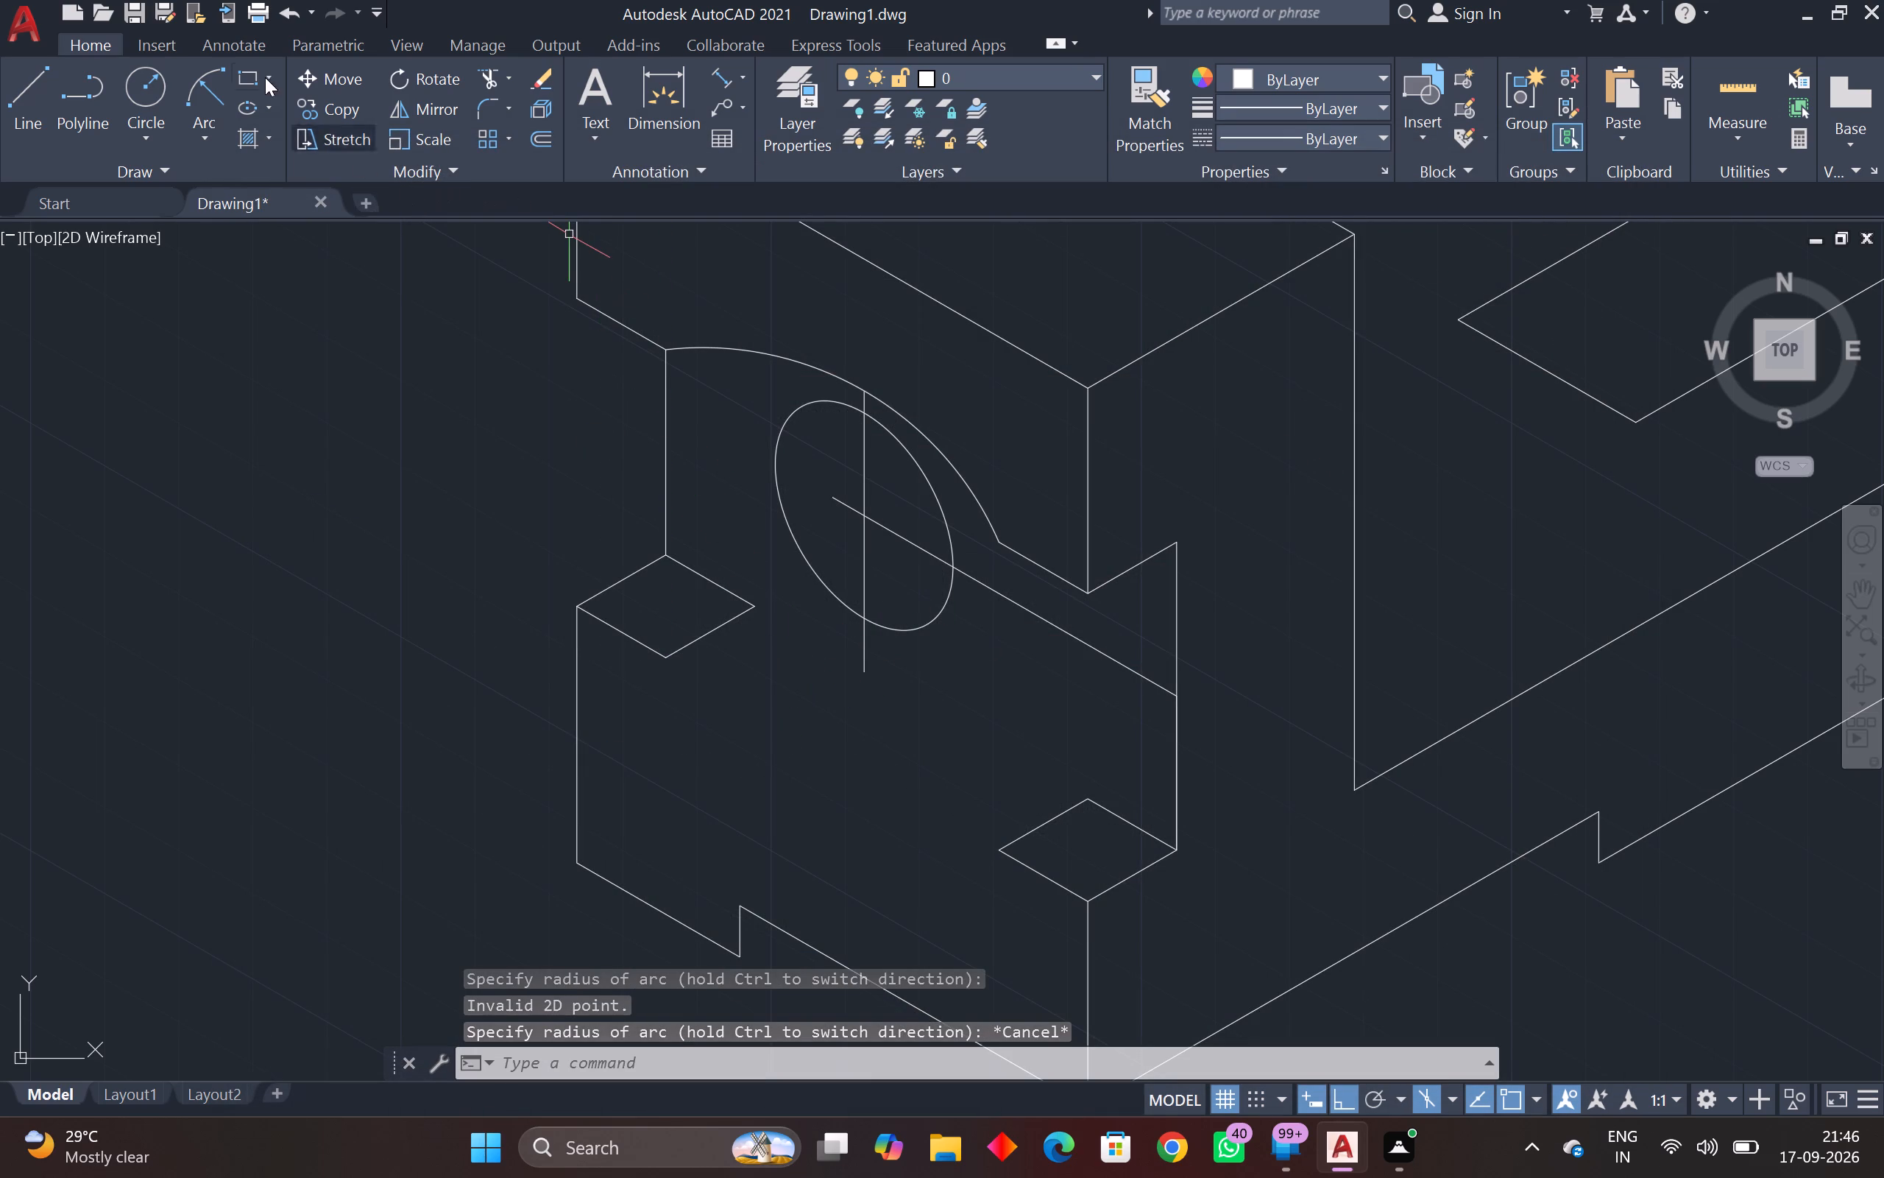
Draw a downward-bulging start-end-radius arc of radius 30 from the upper step rhombus's bottom corner to the lower step rhombus's left corner.
click(229, 69)
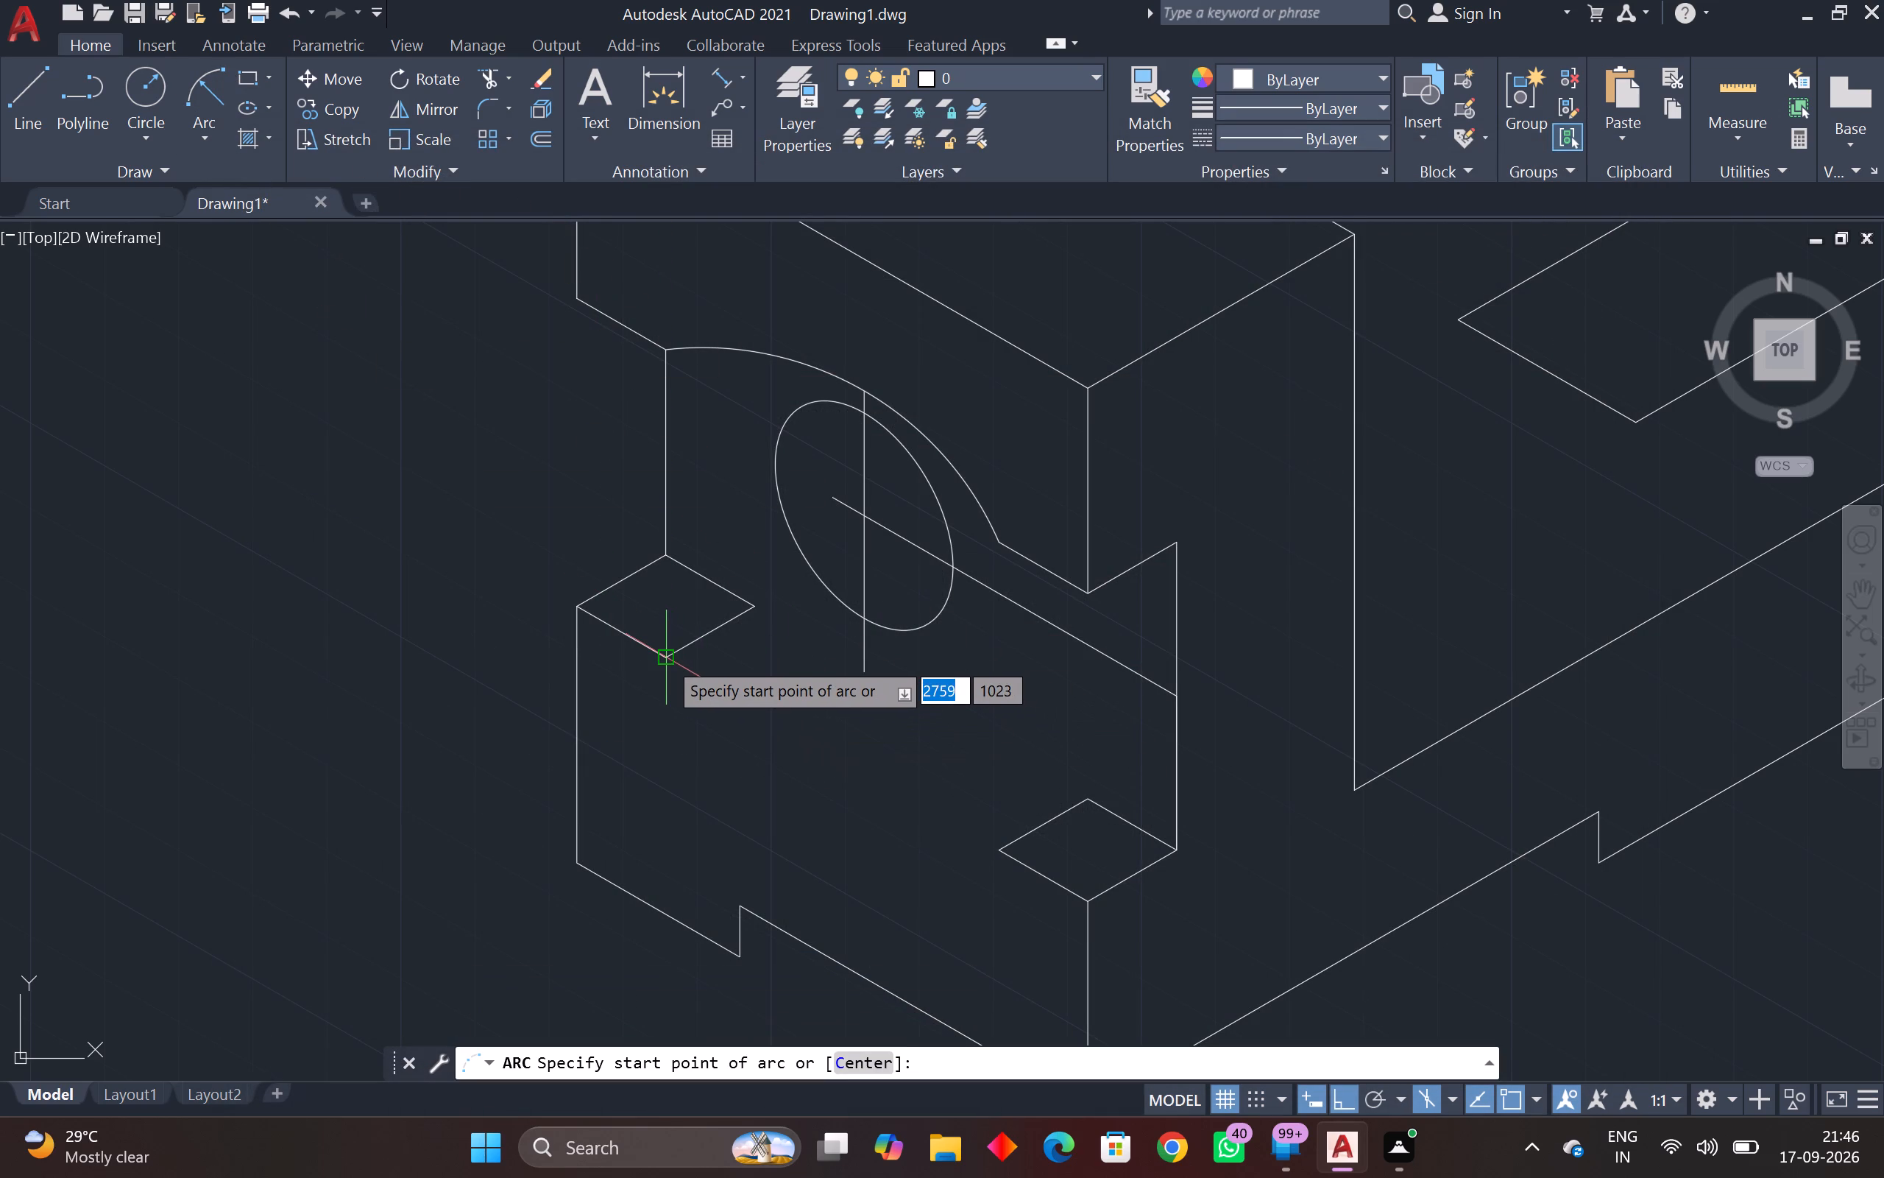
click(666, 662)
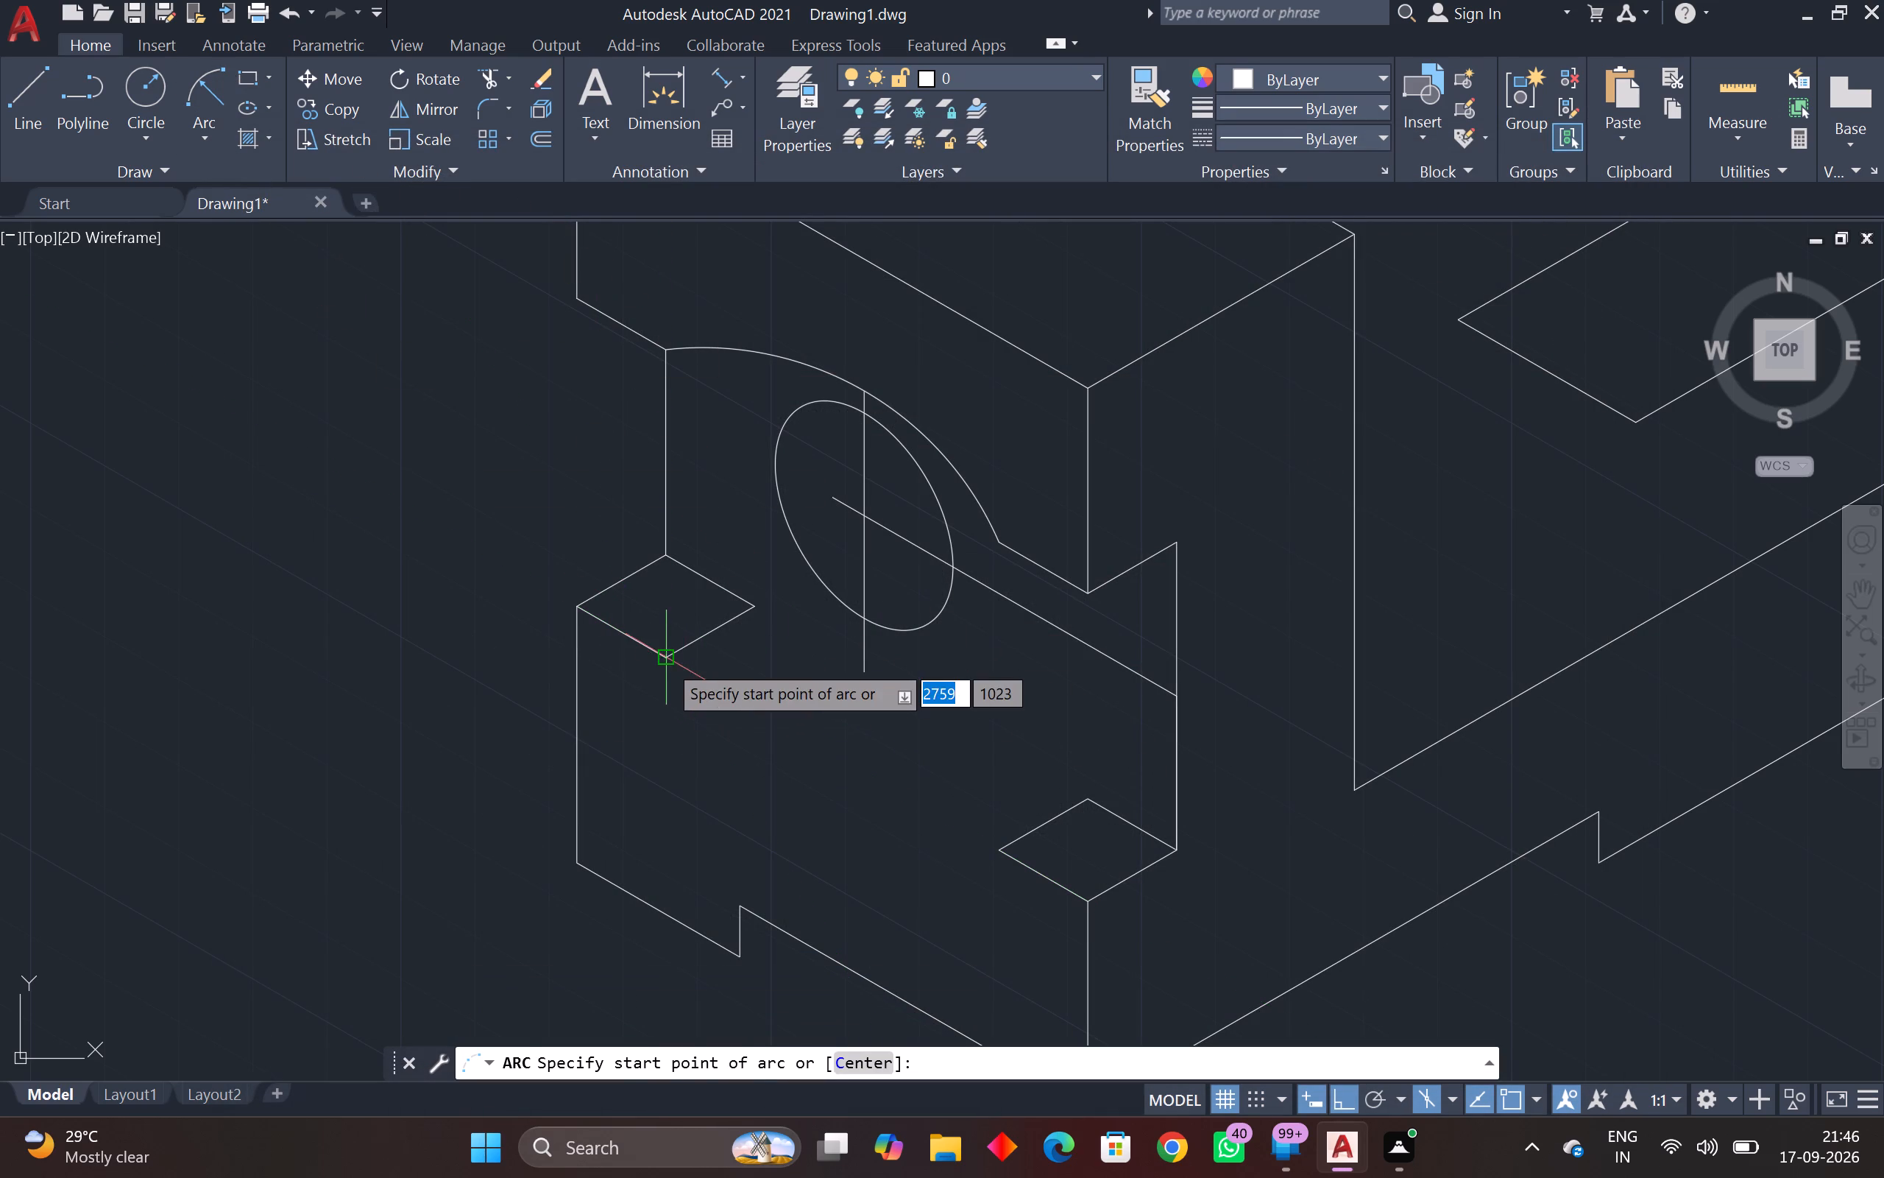
click(994, 852)
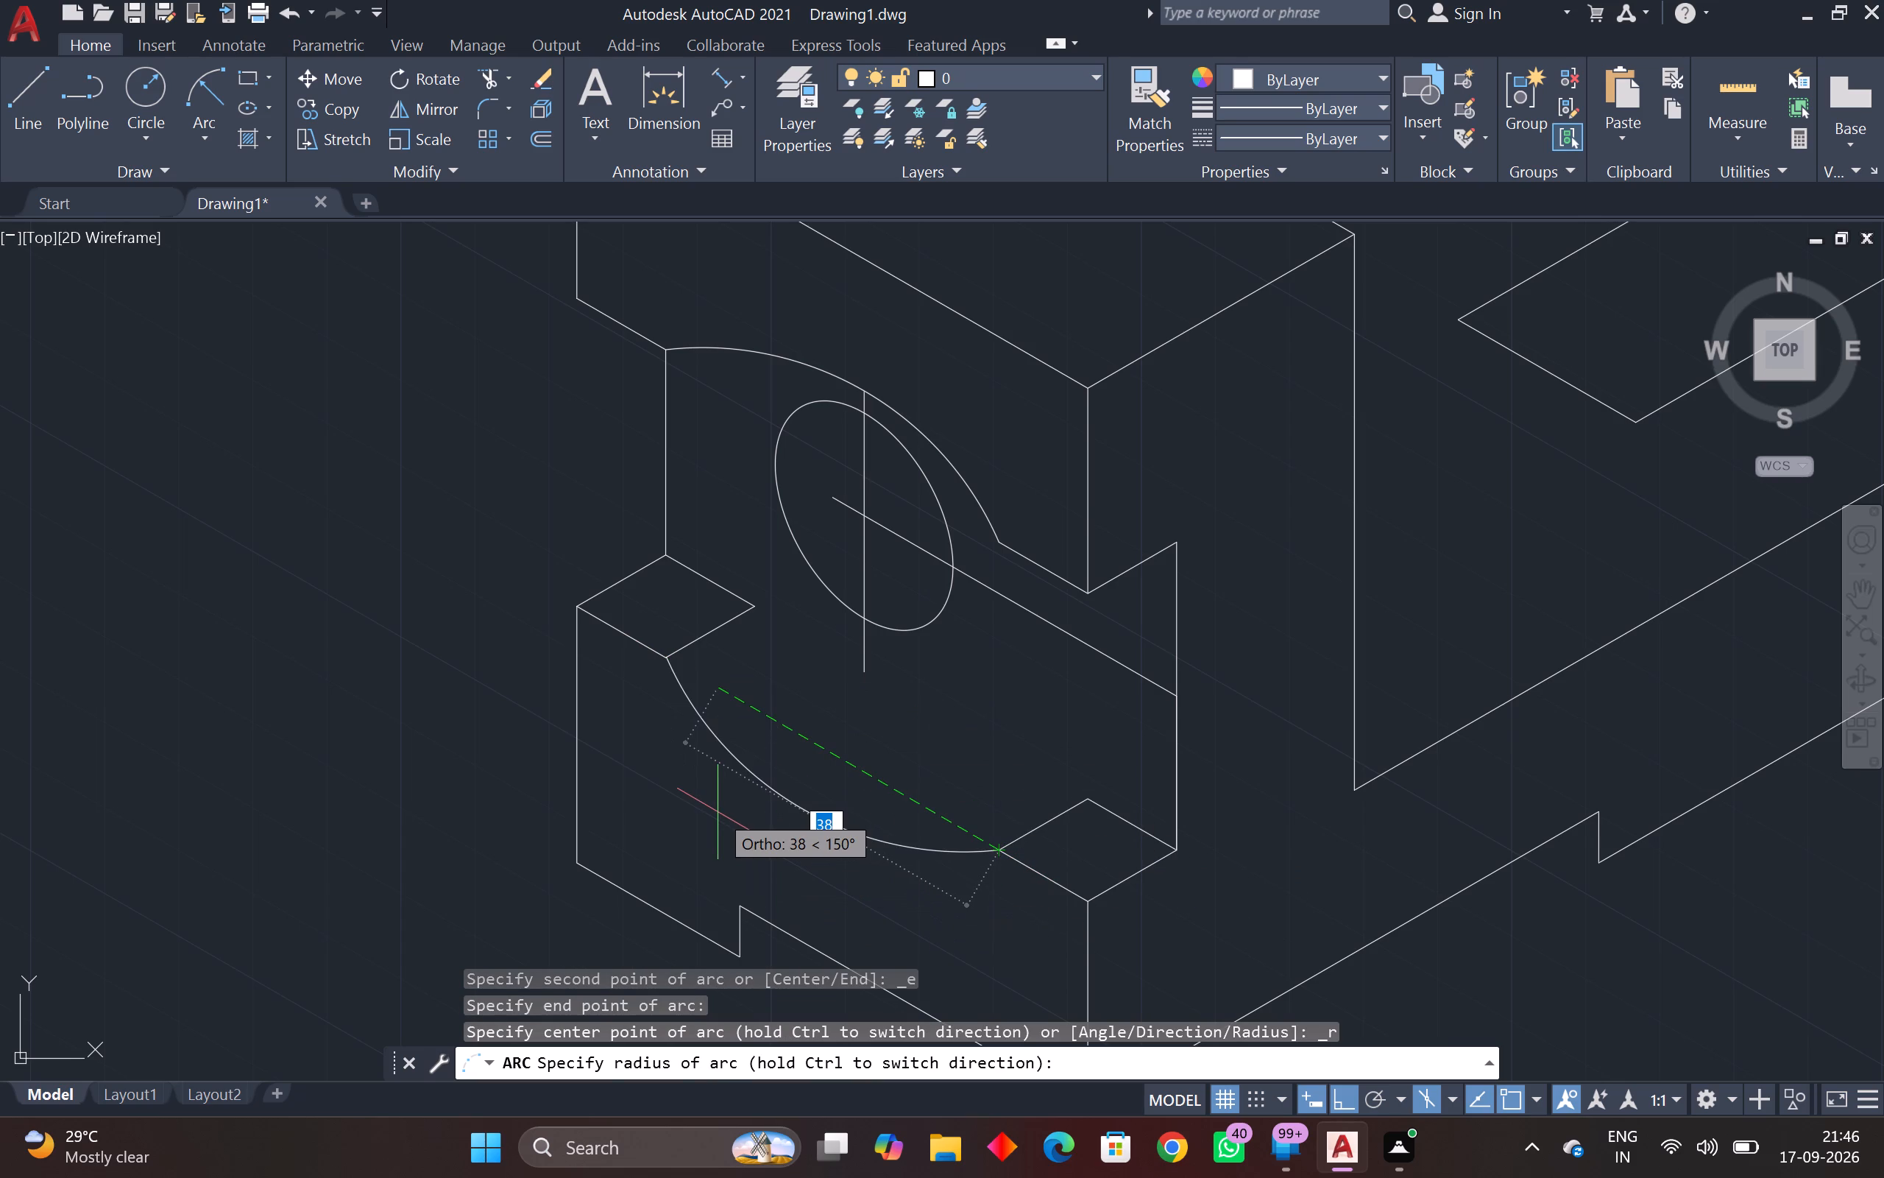
text(30)
key(Return)
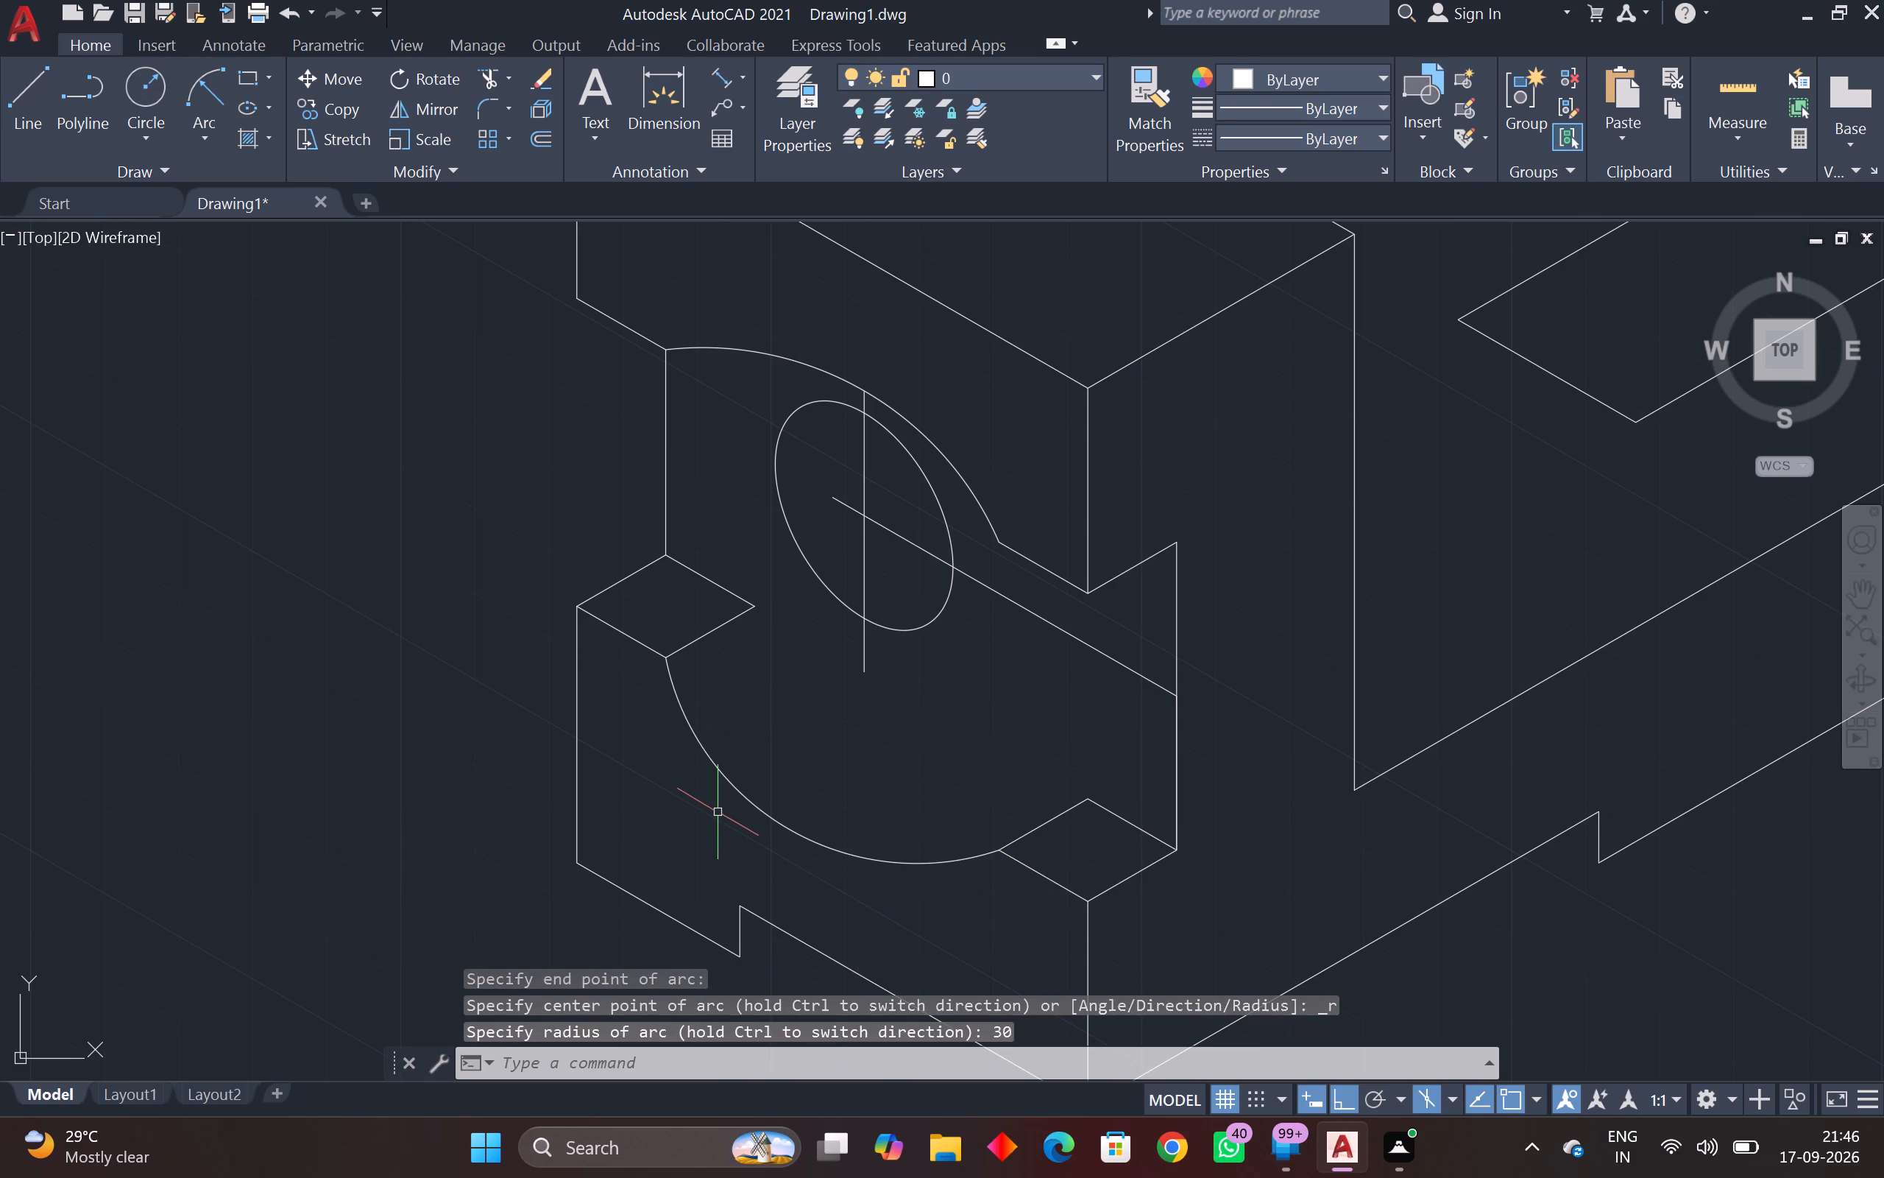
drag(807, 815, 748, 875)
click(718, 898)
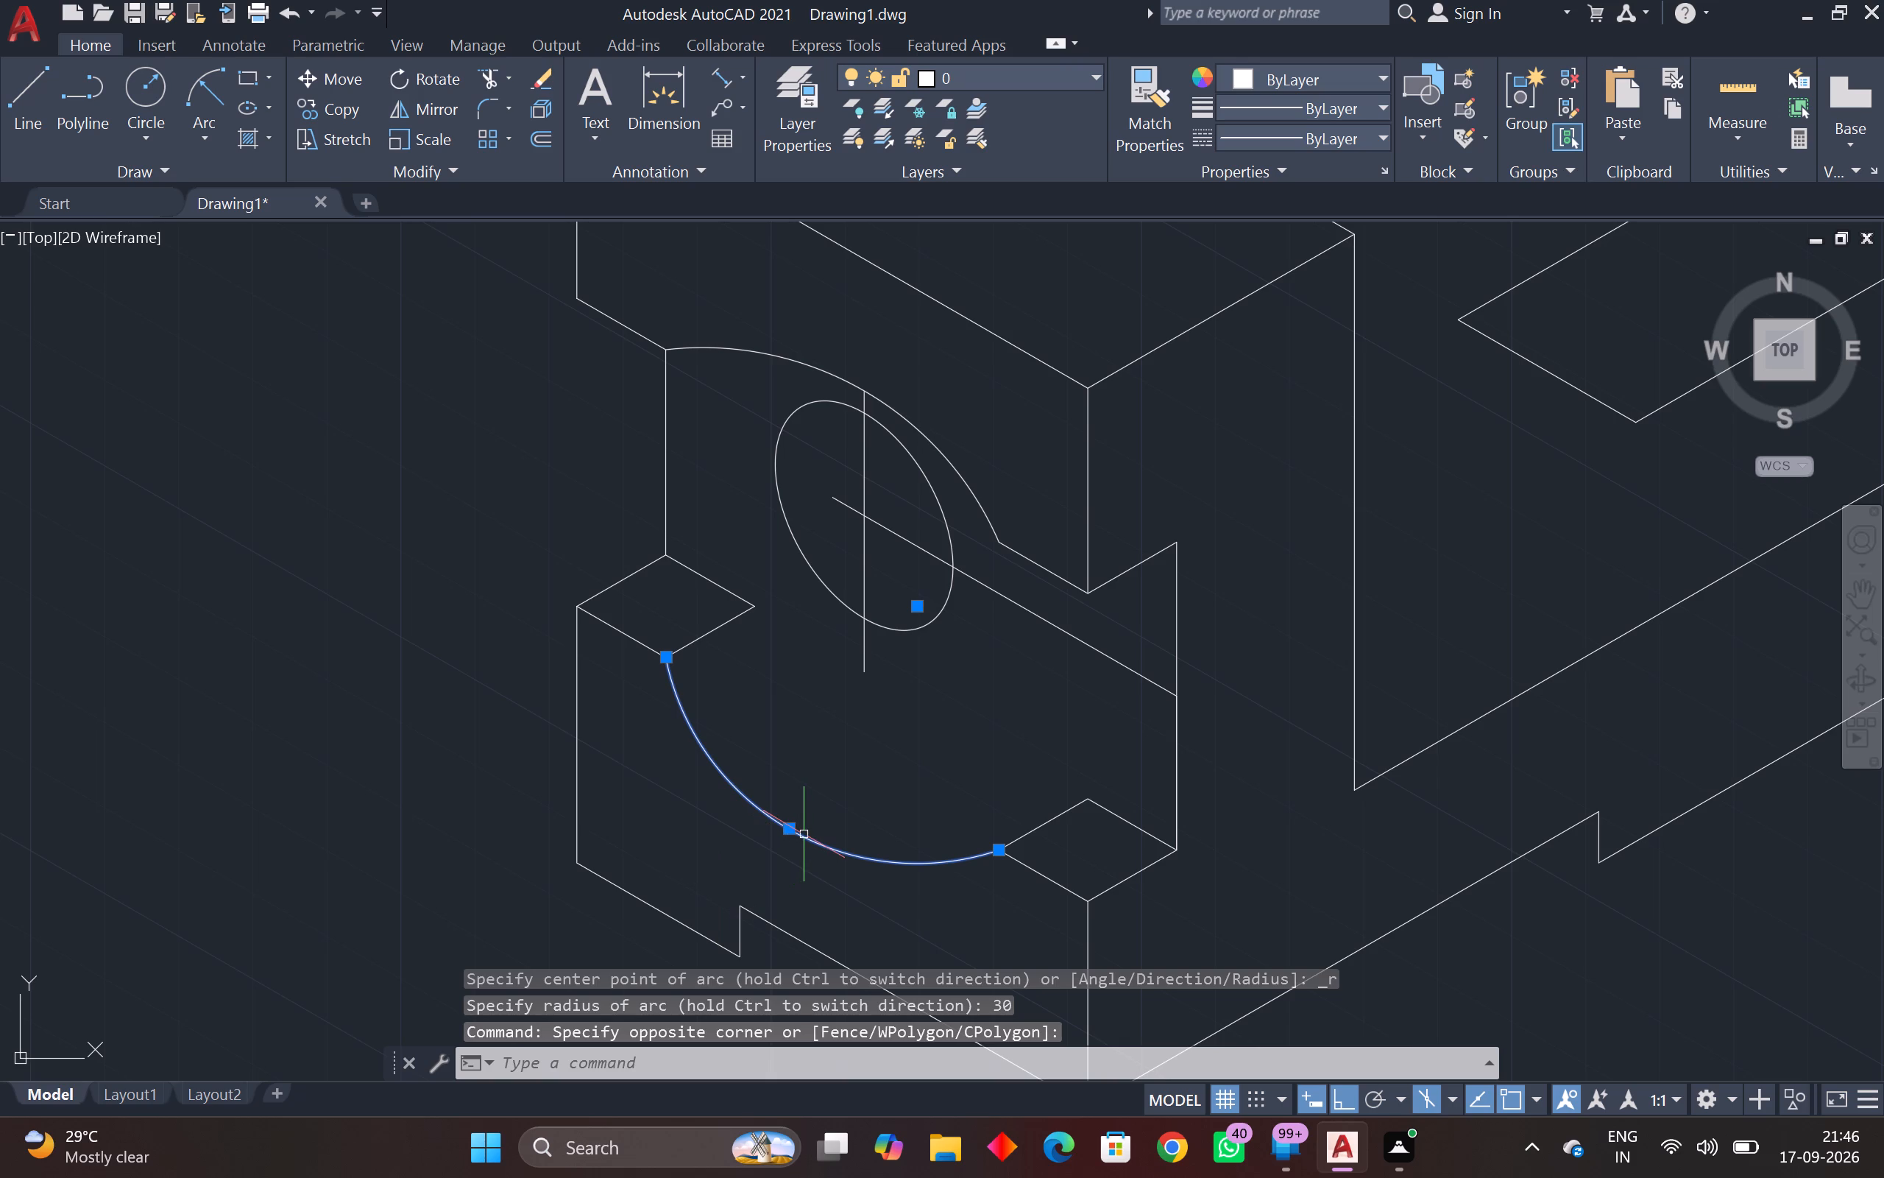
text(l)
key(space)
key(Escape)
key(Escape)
Copy the radius 30 arc from the lower step rhombus's left corner to that rhombus's top corner.
drag(834, 821, 826, 839)
click(796, 862)
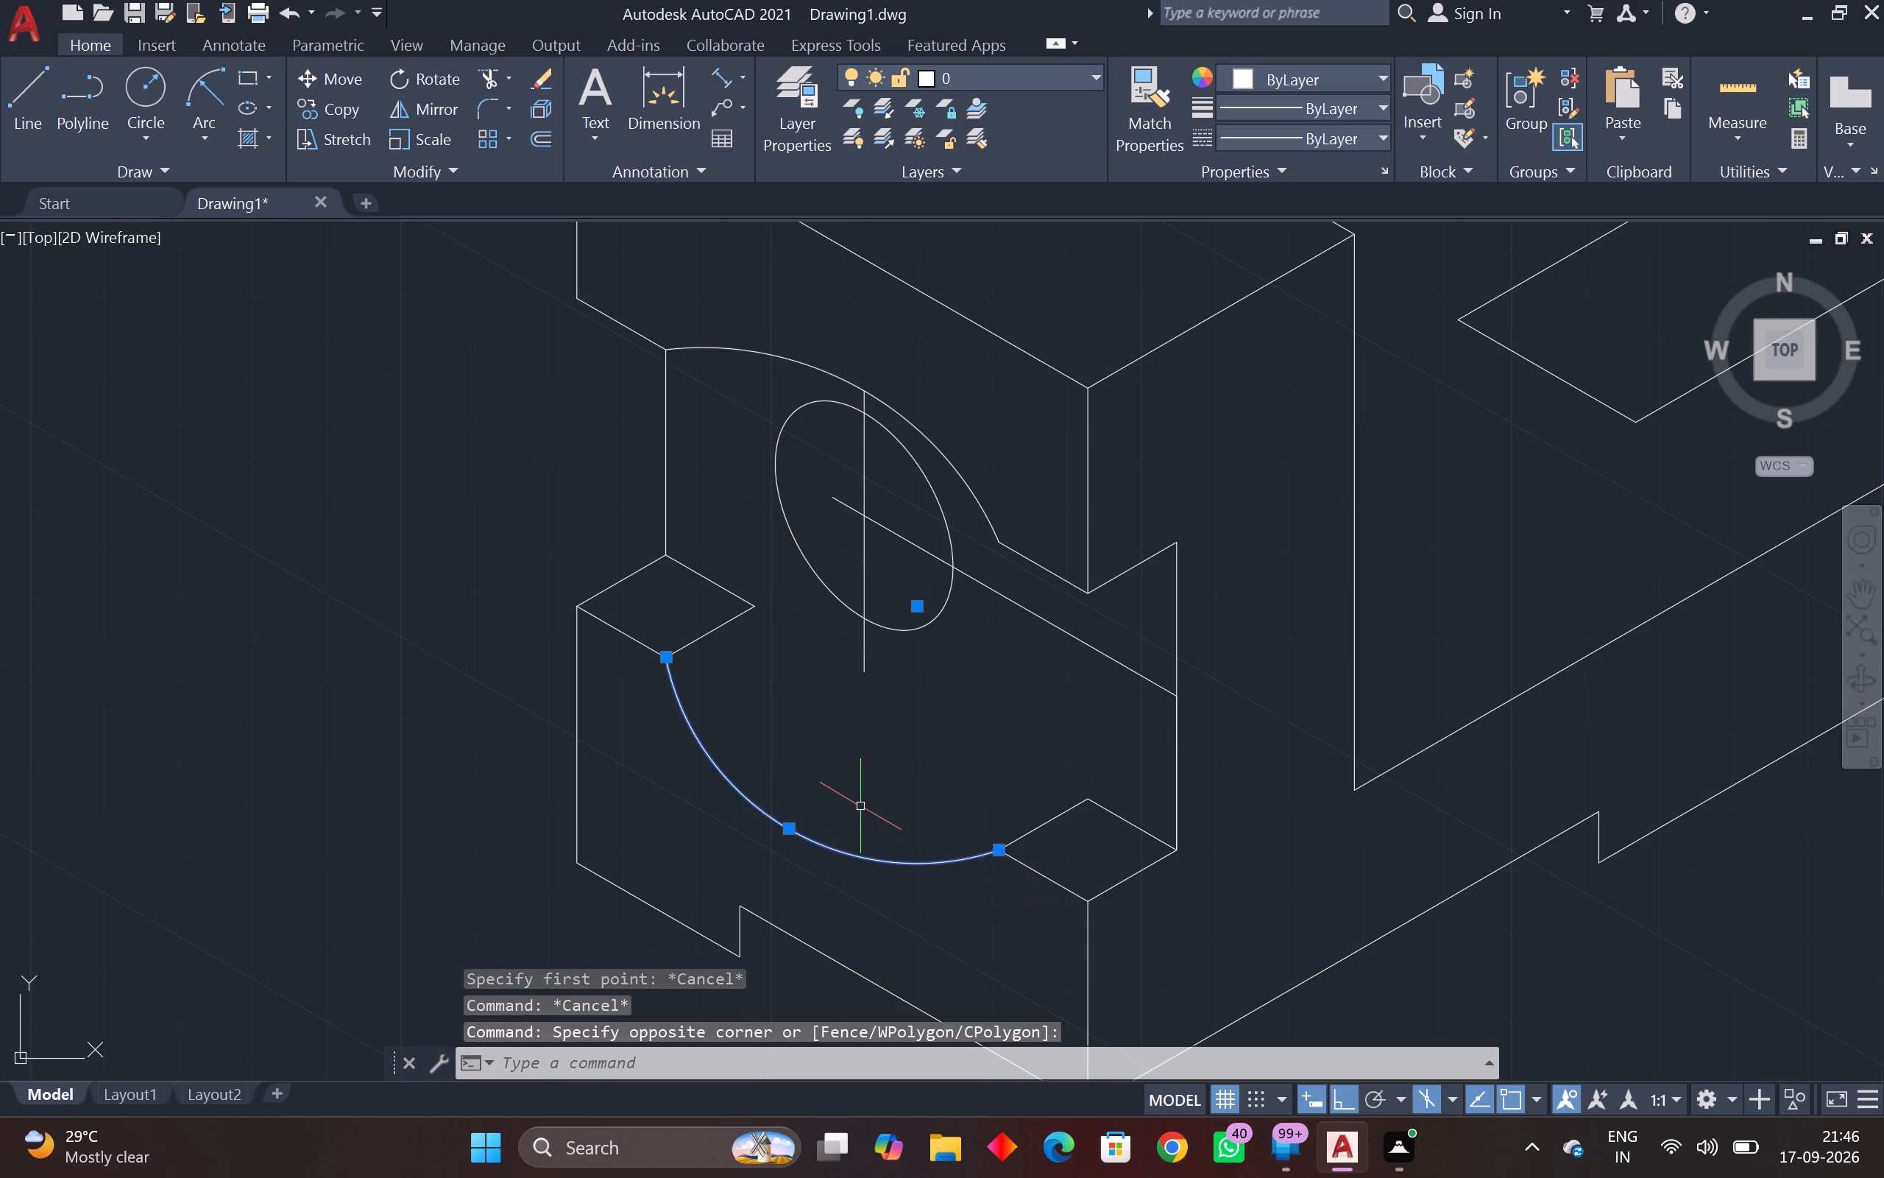
text(co)
key(Return)
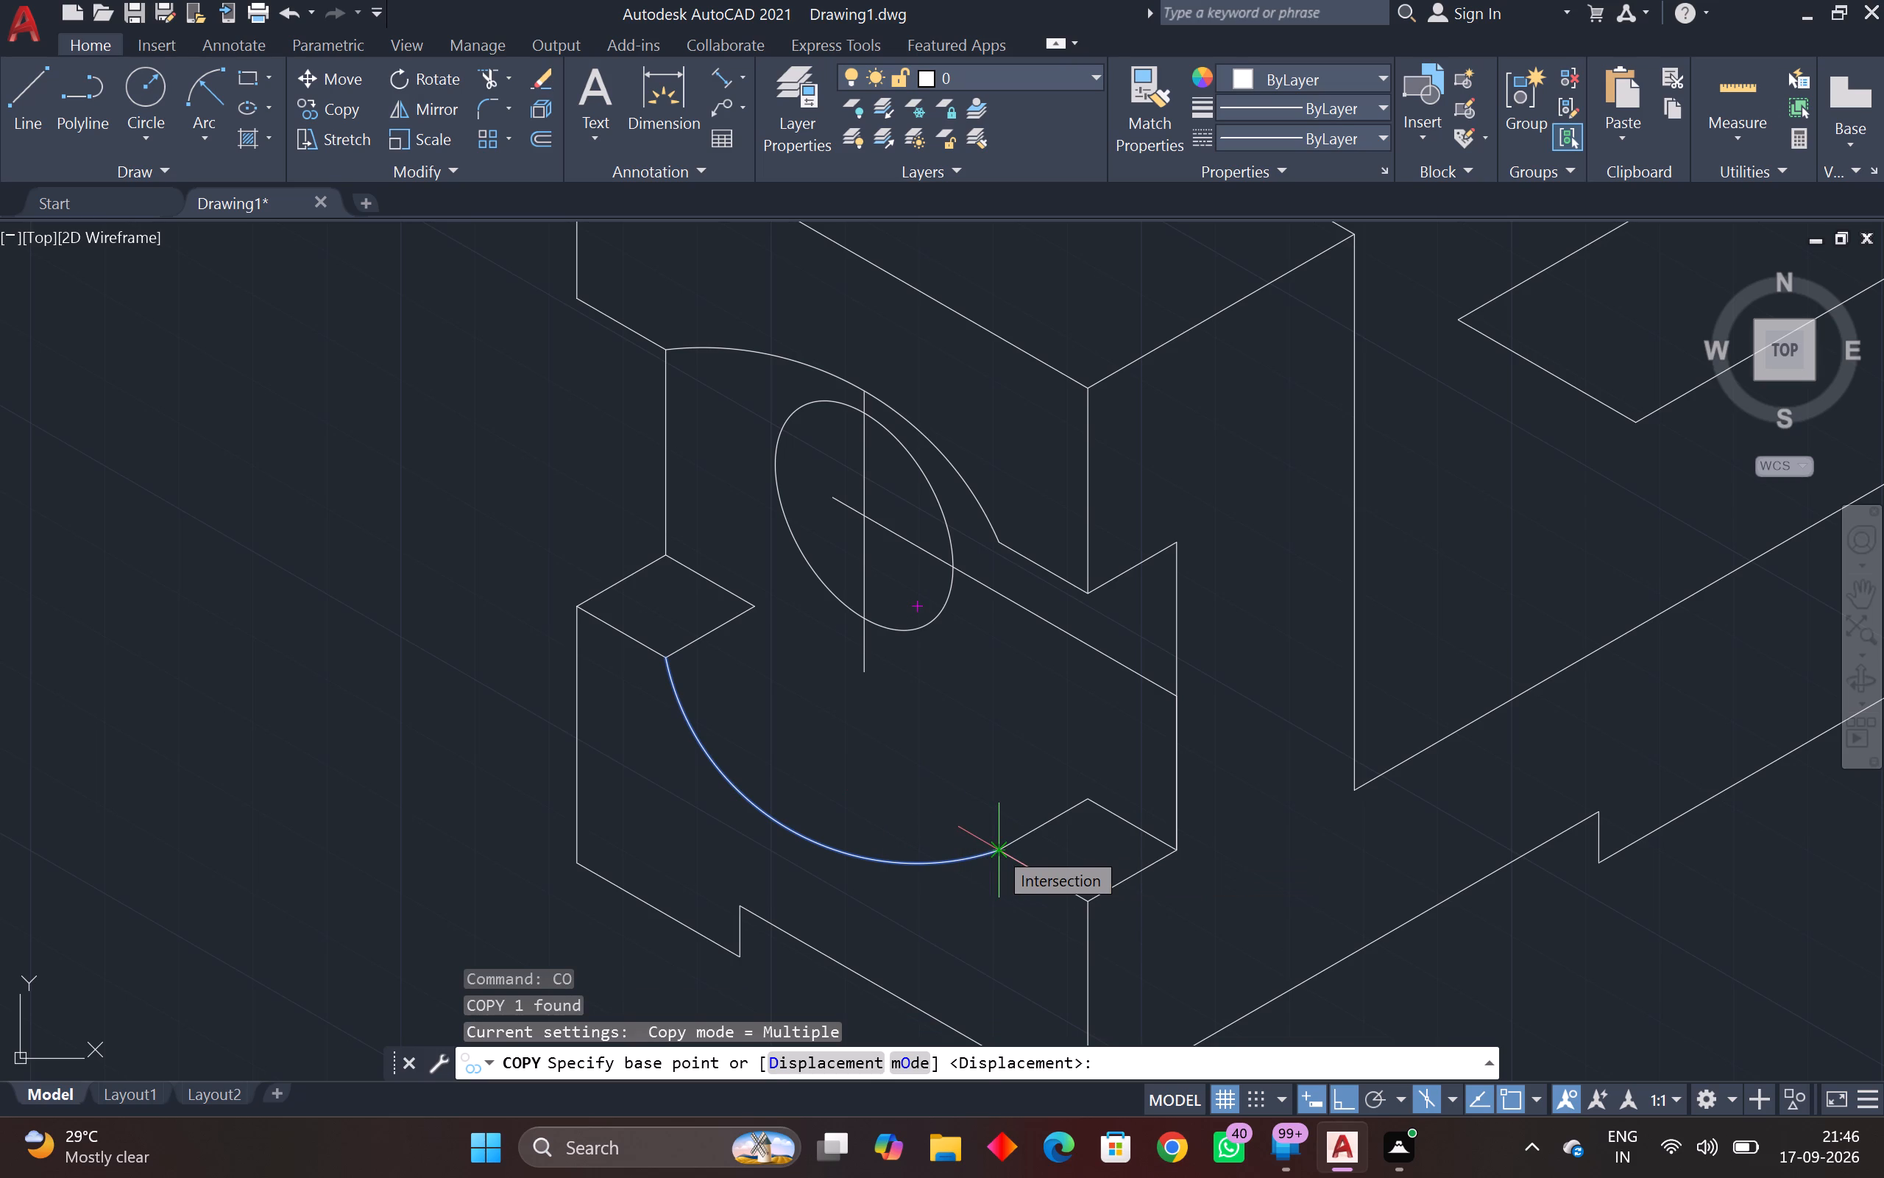
click(998, 849)
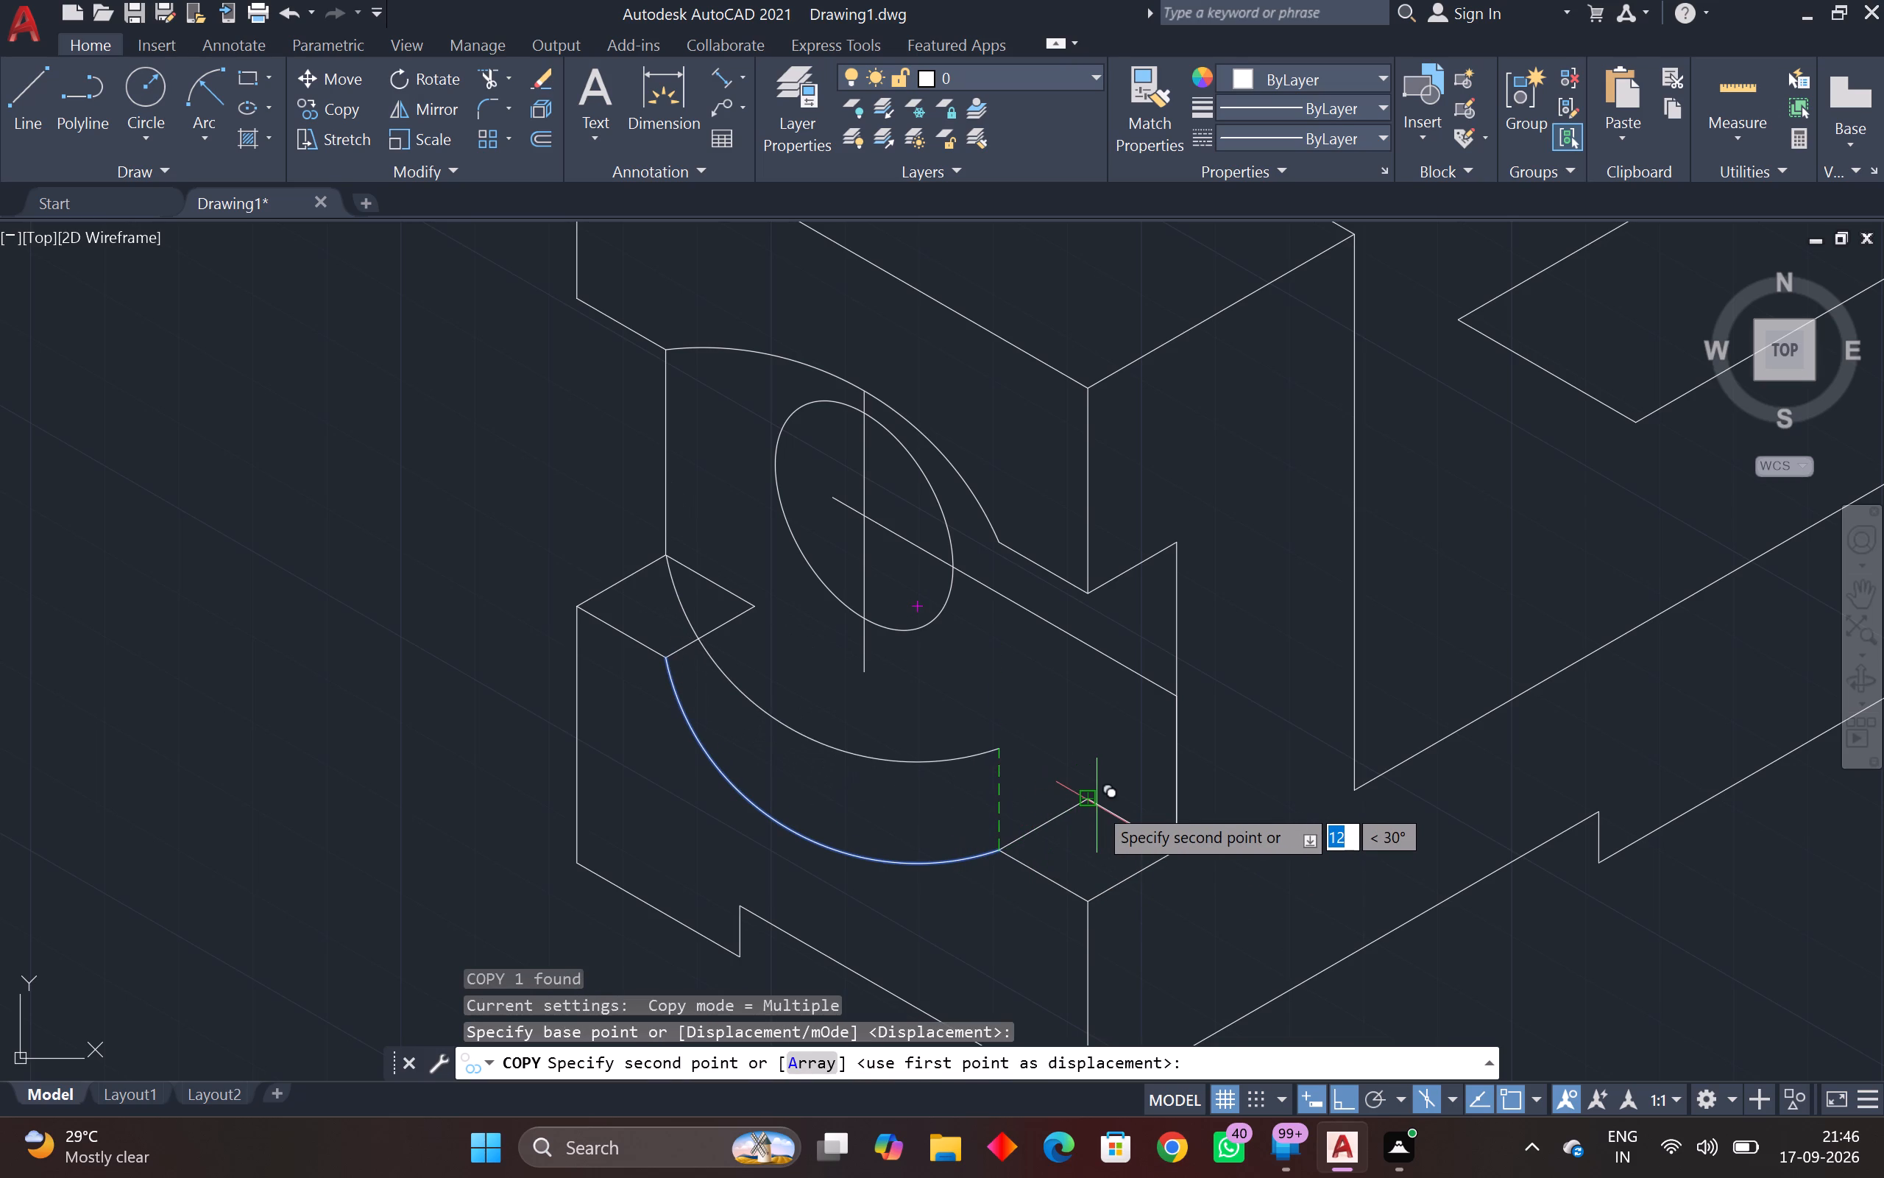
click(1084, 802)
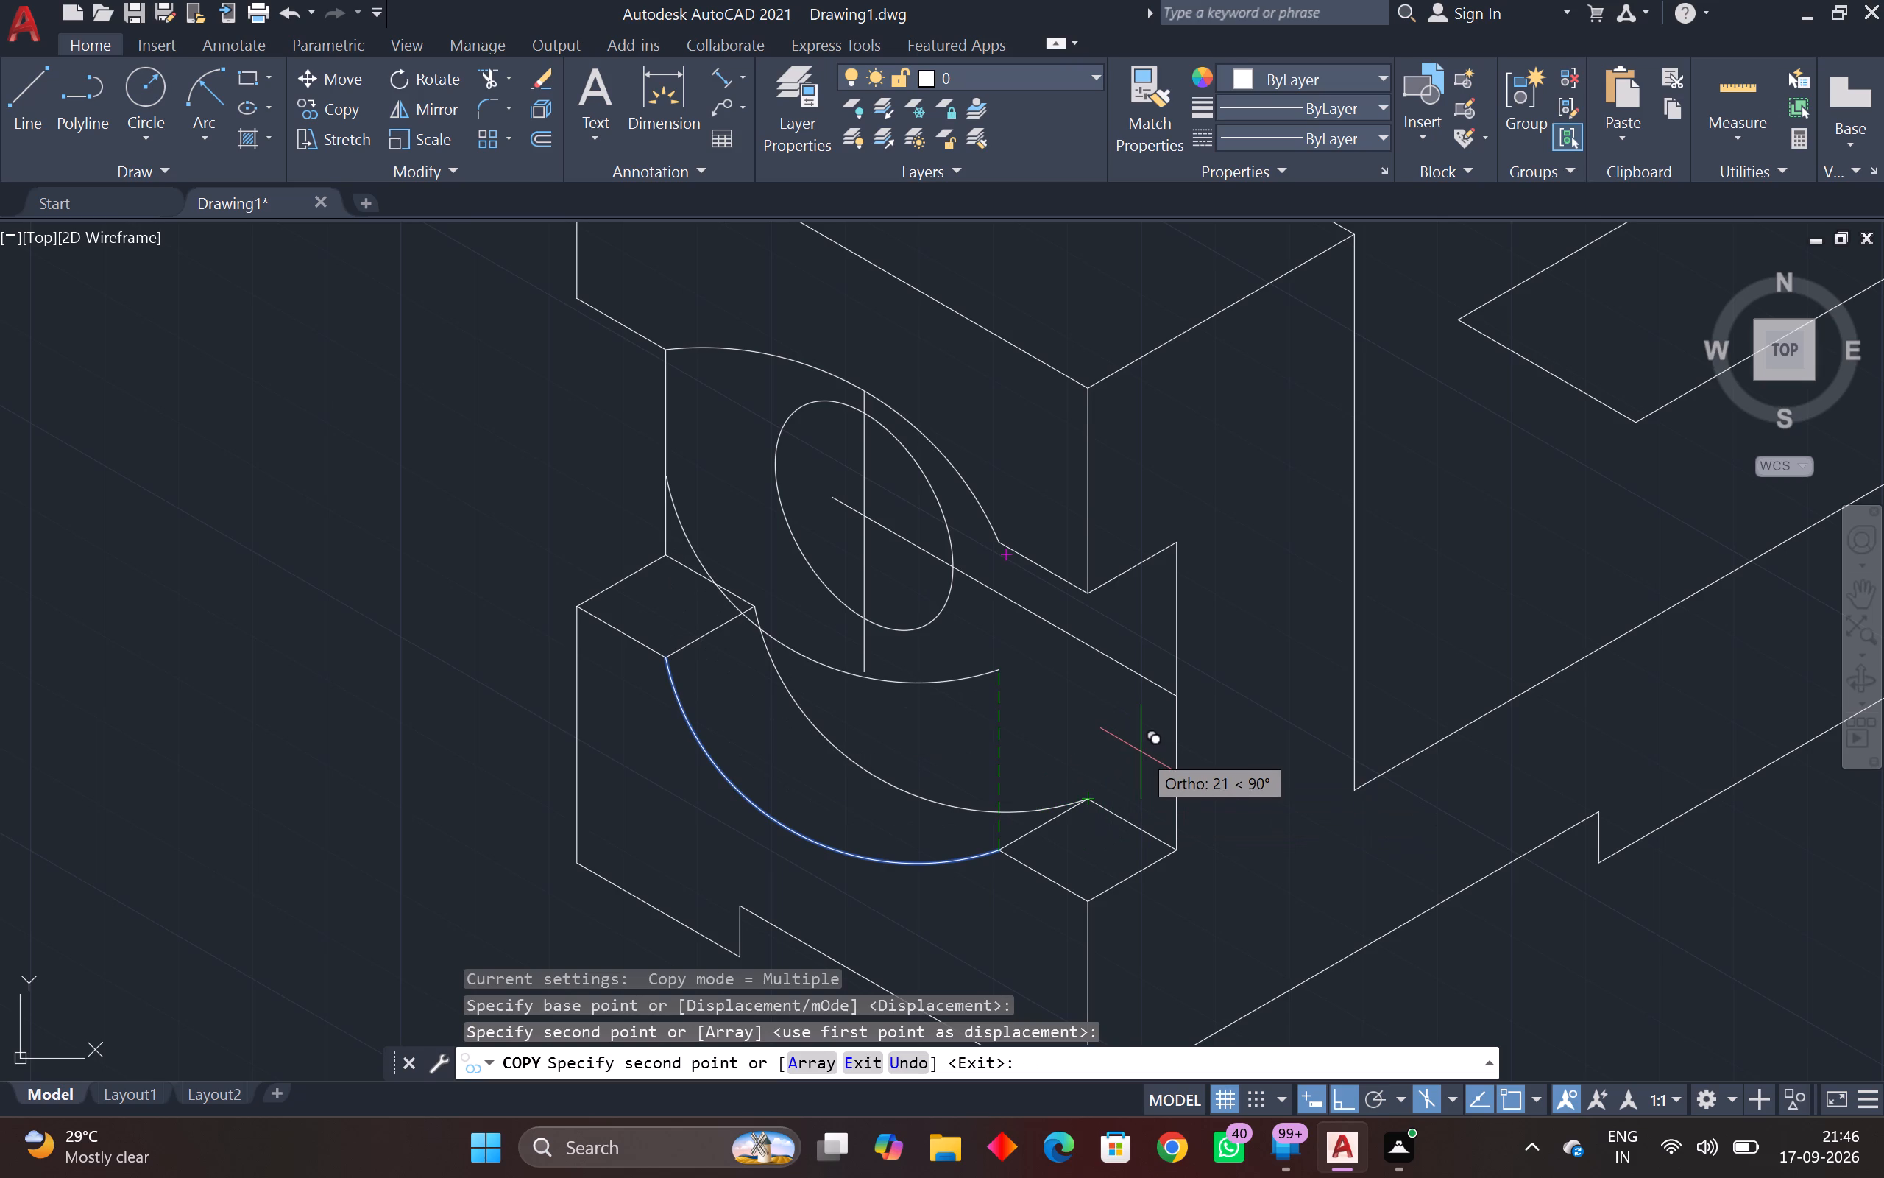
key(Escape)
key(Escape)
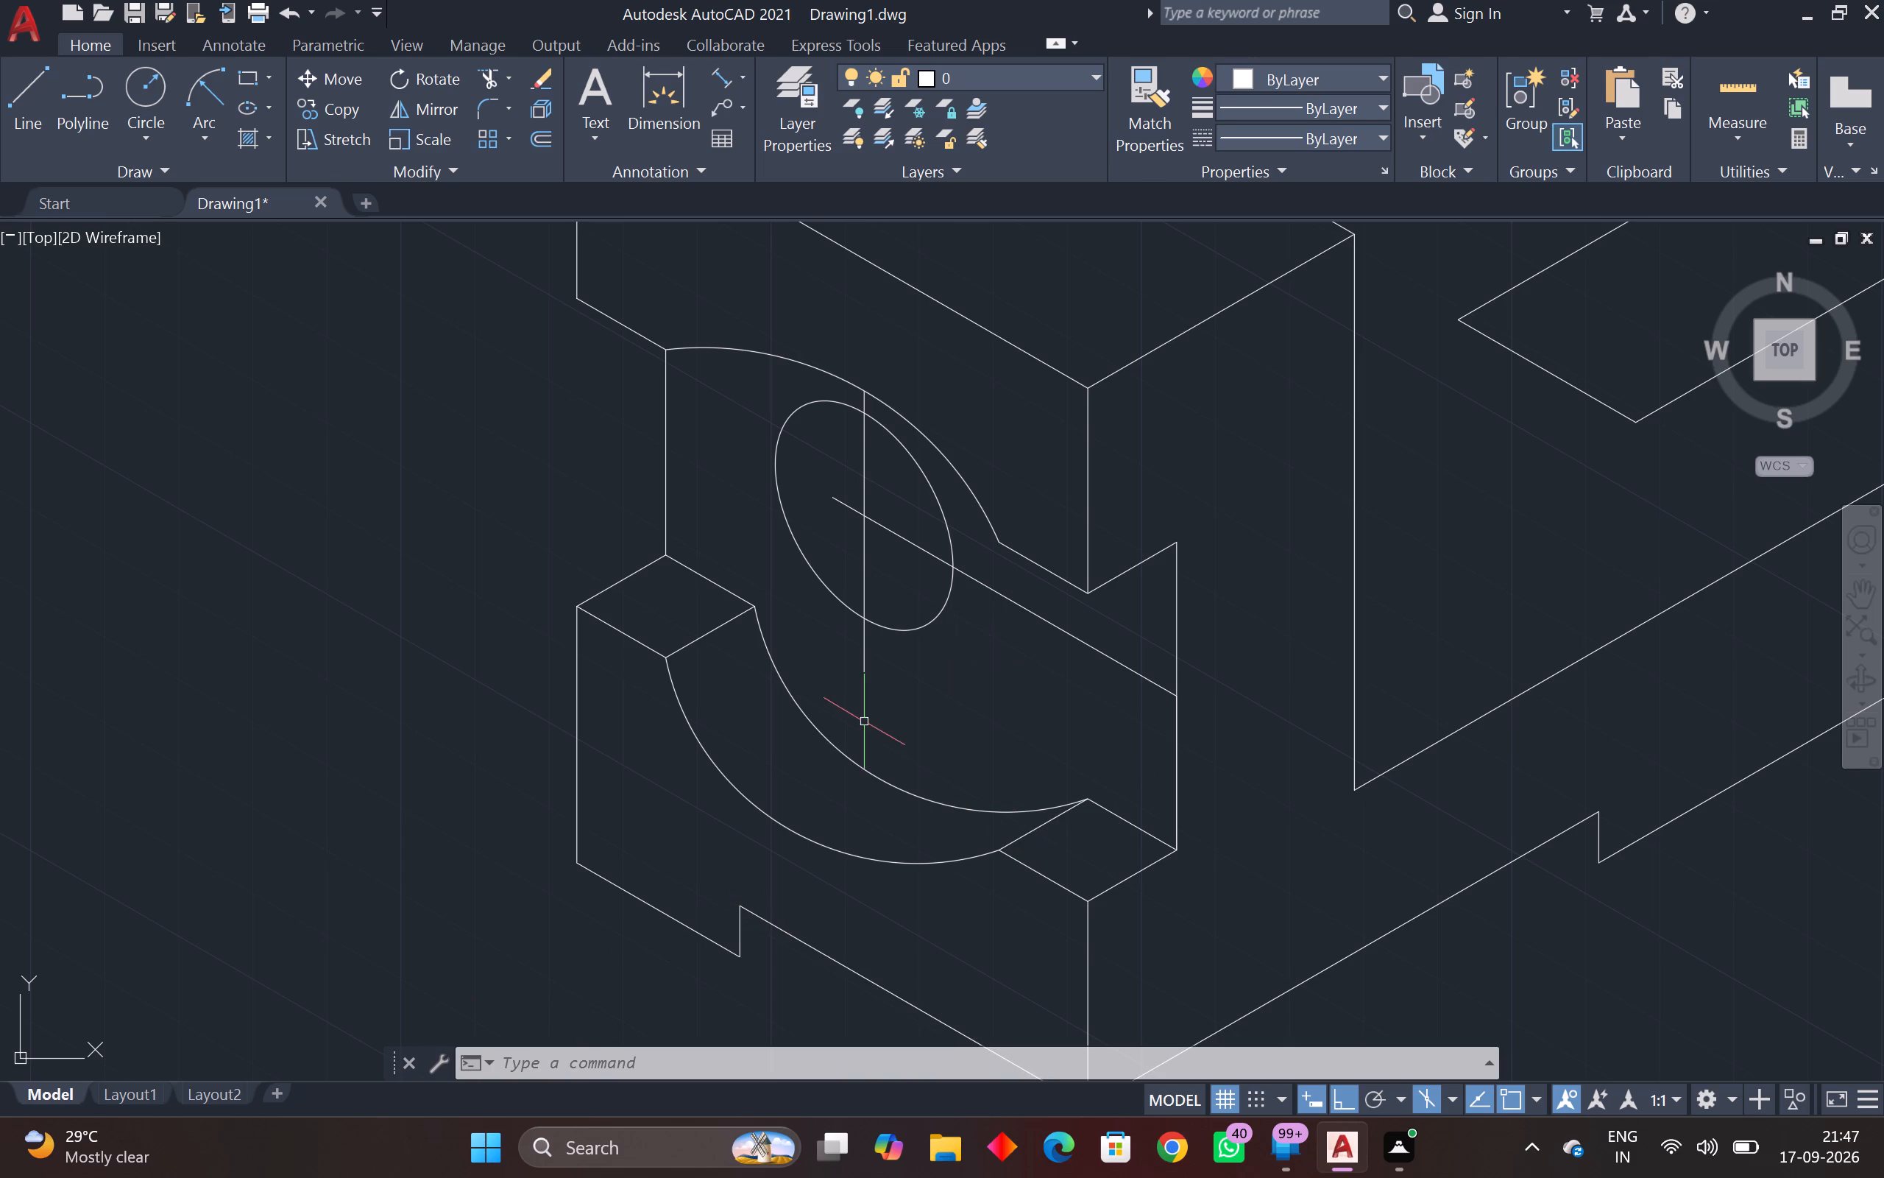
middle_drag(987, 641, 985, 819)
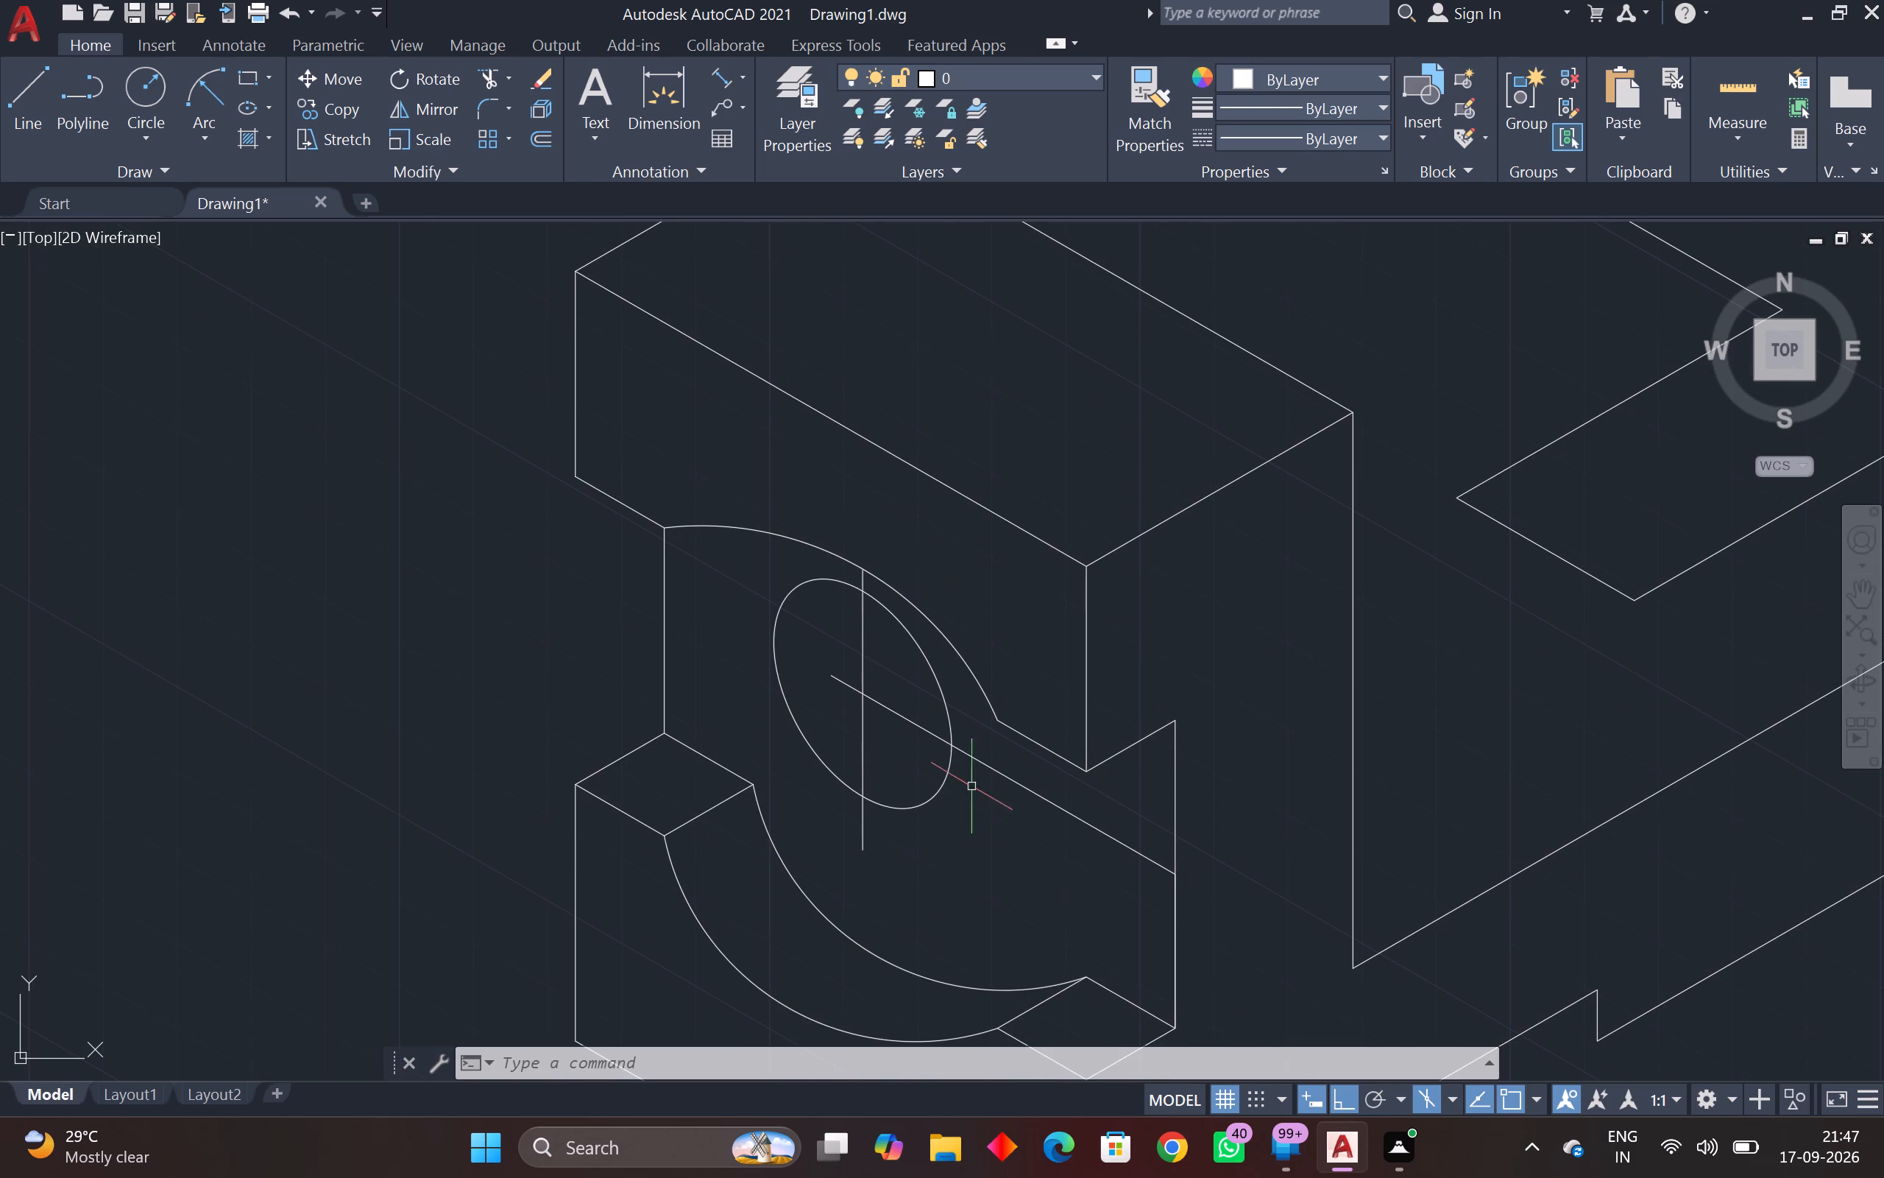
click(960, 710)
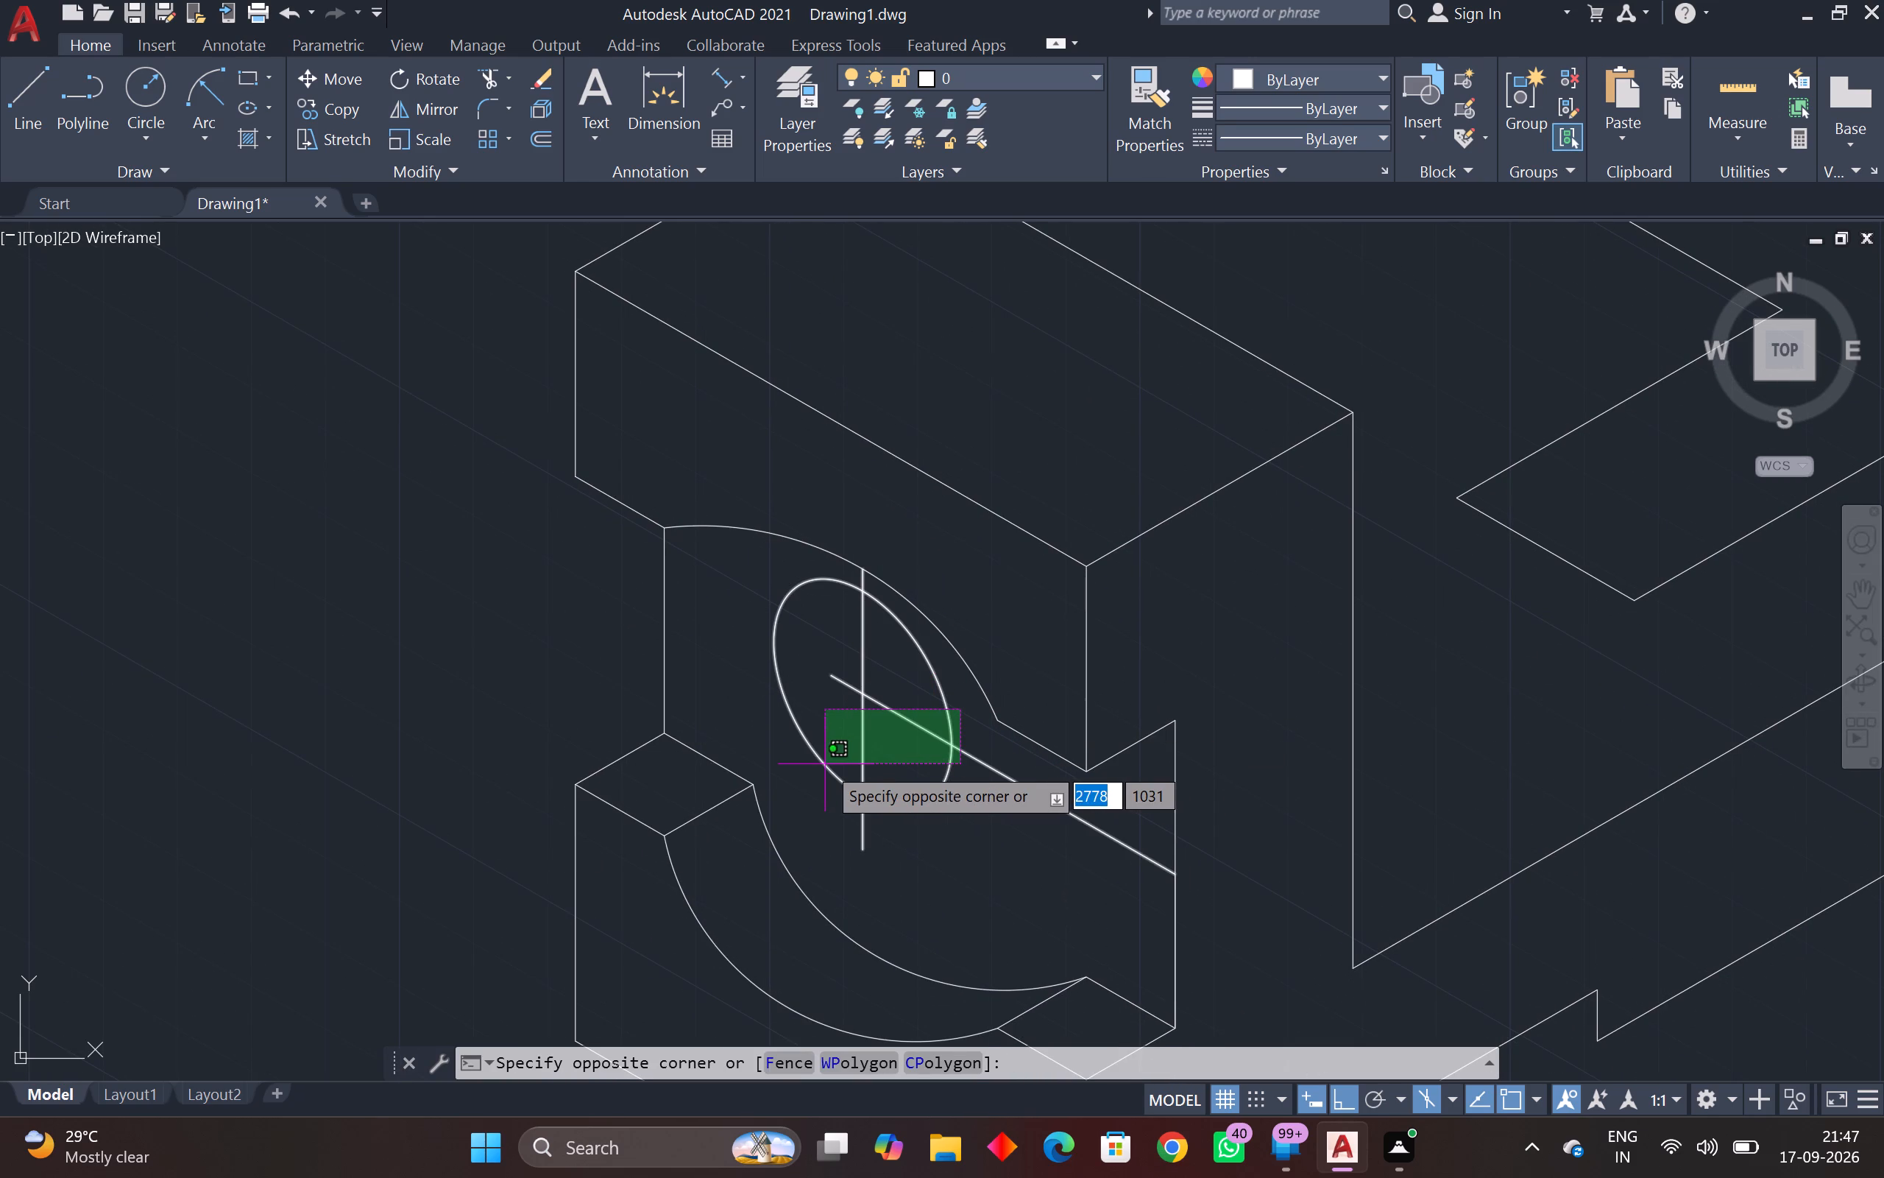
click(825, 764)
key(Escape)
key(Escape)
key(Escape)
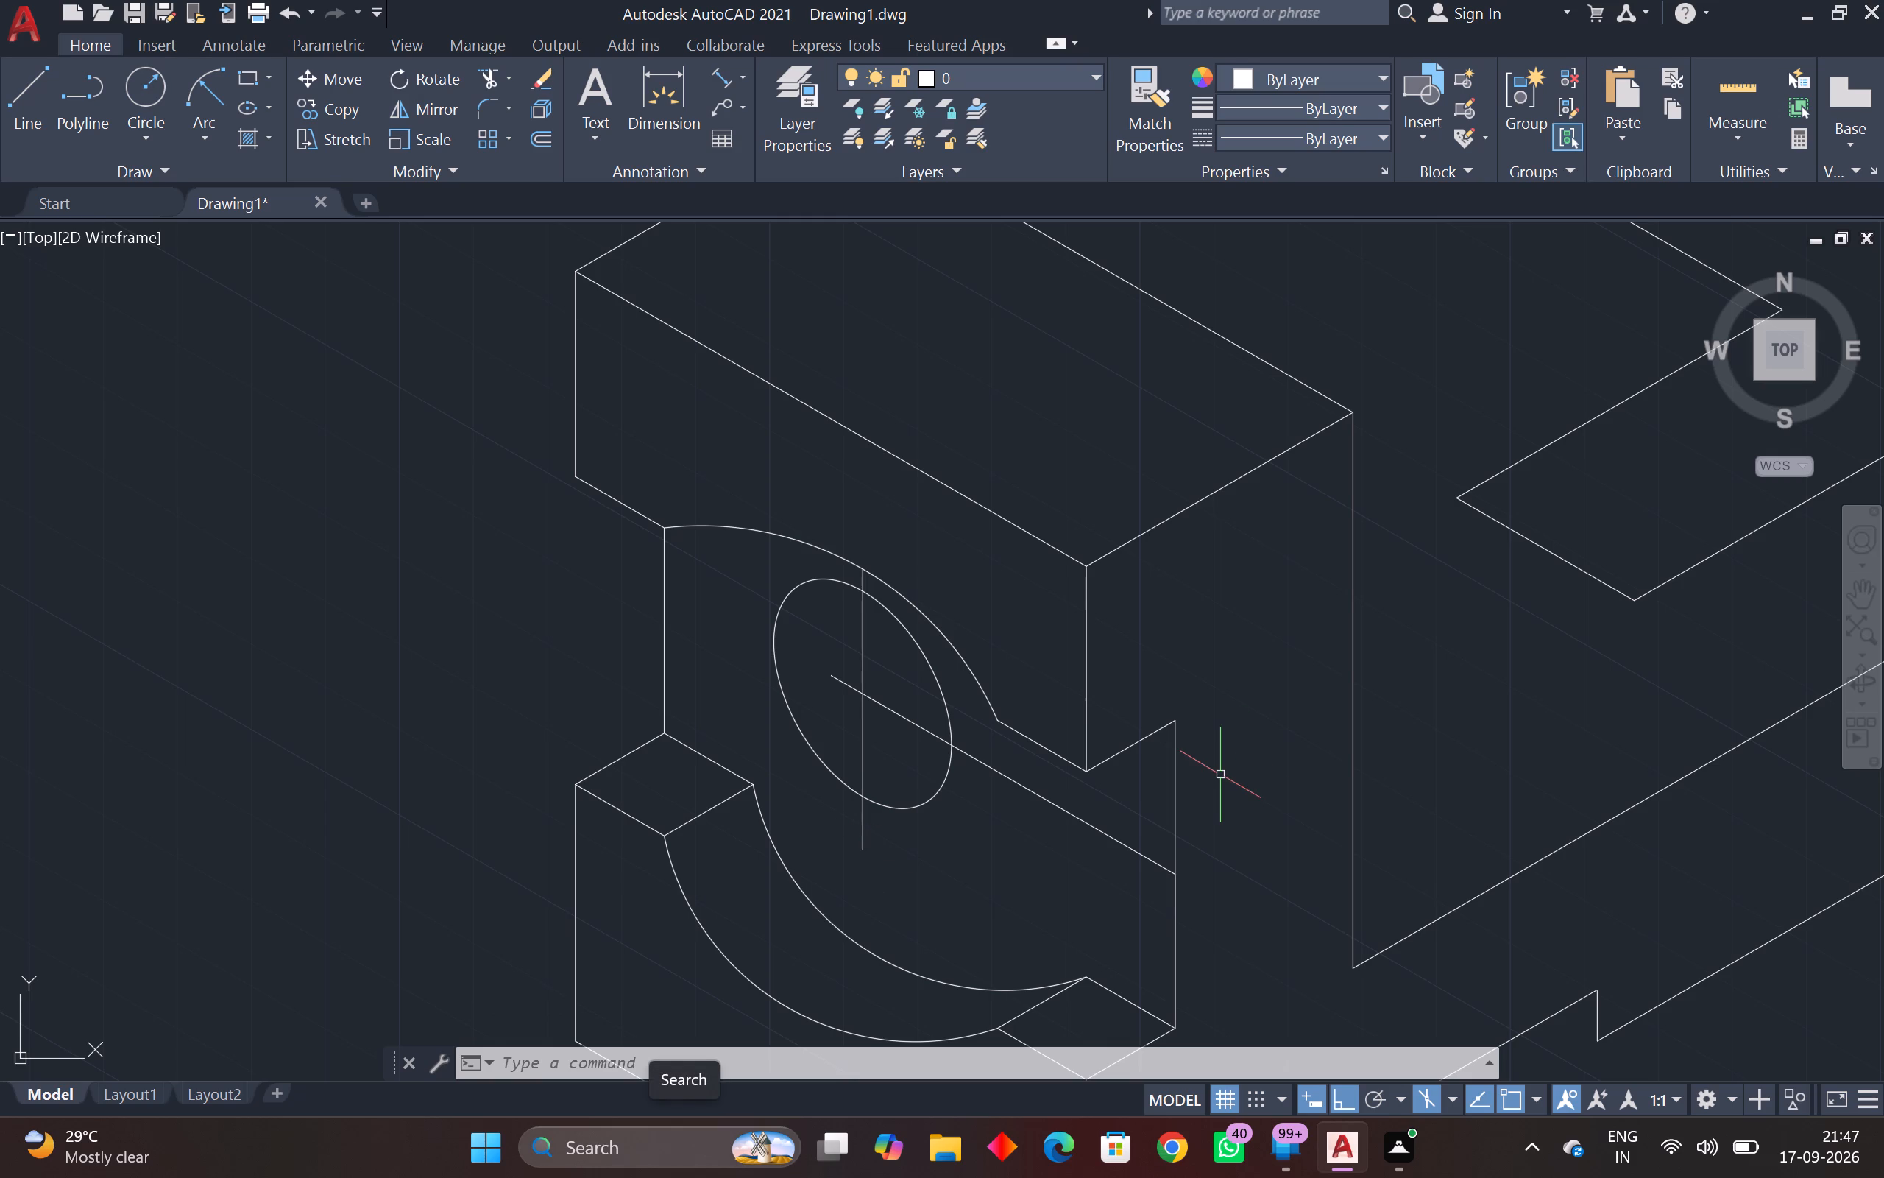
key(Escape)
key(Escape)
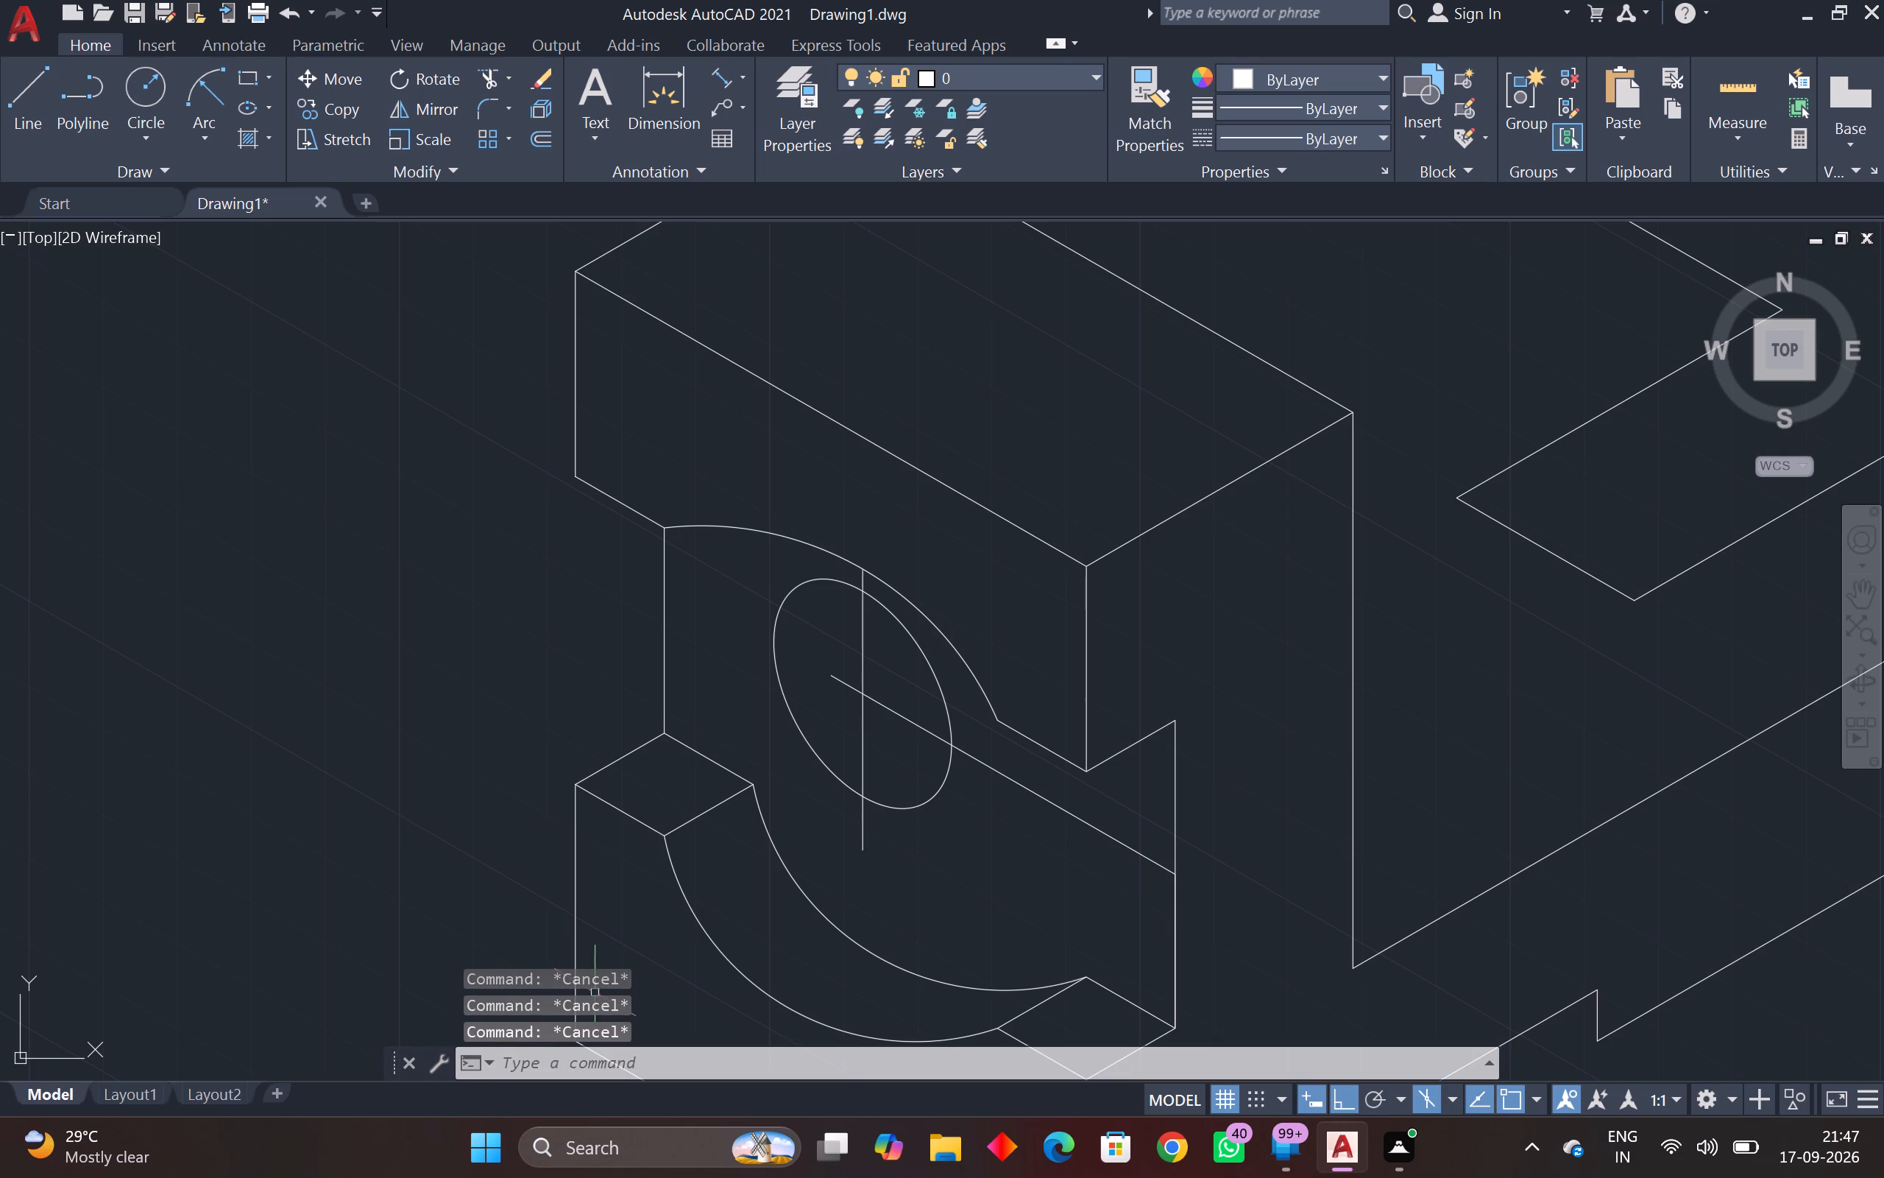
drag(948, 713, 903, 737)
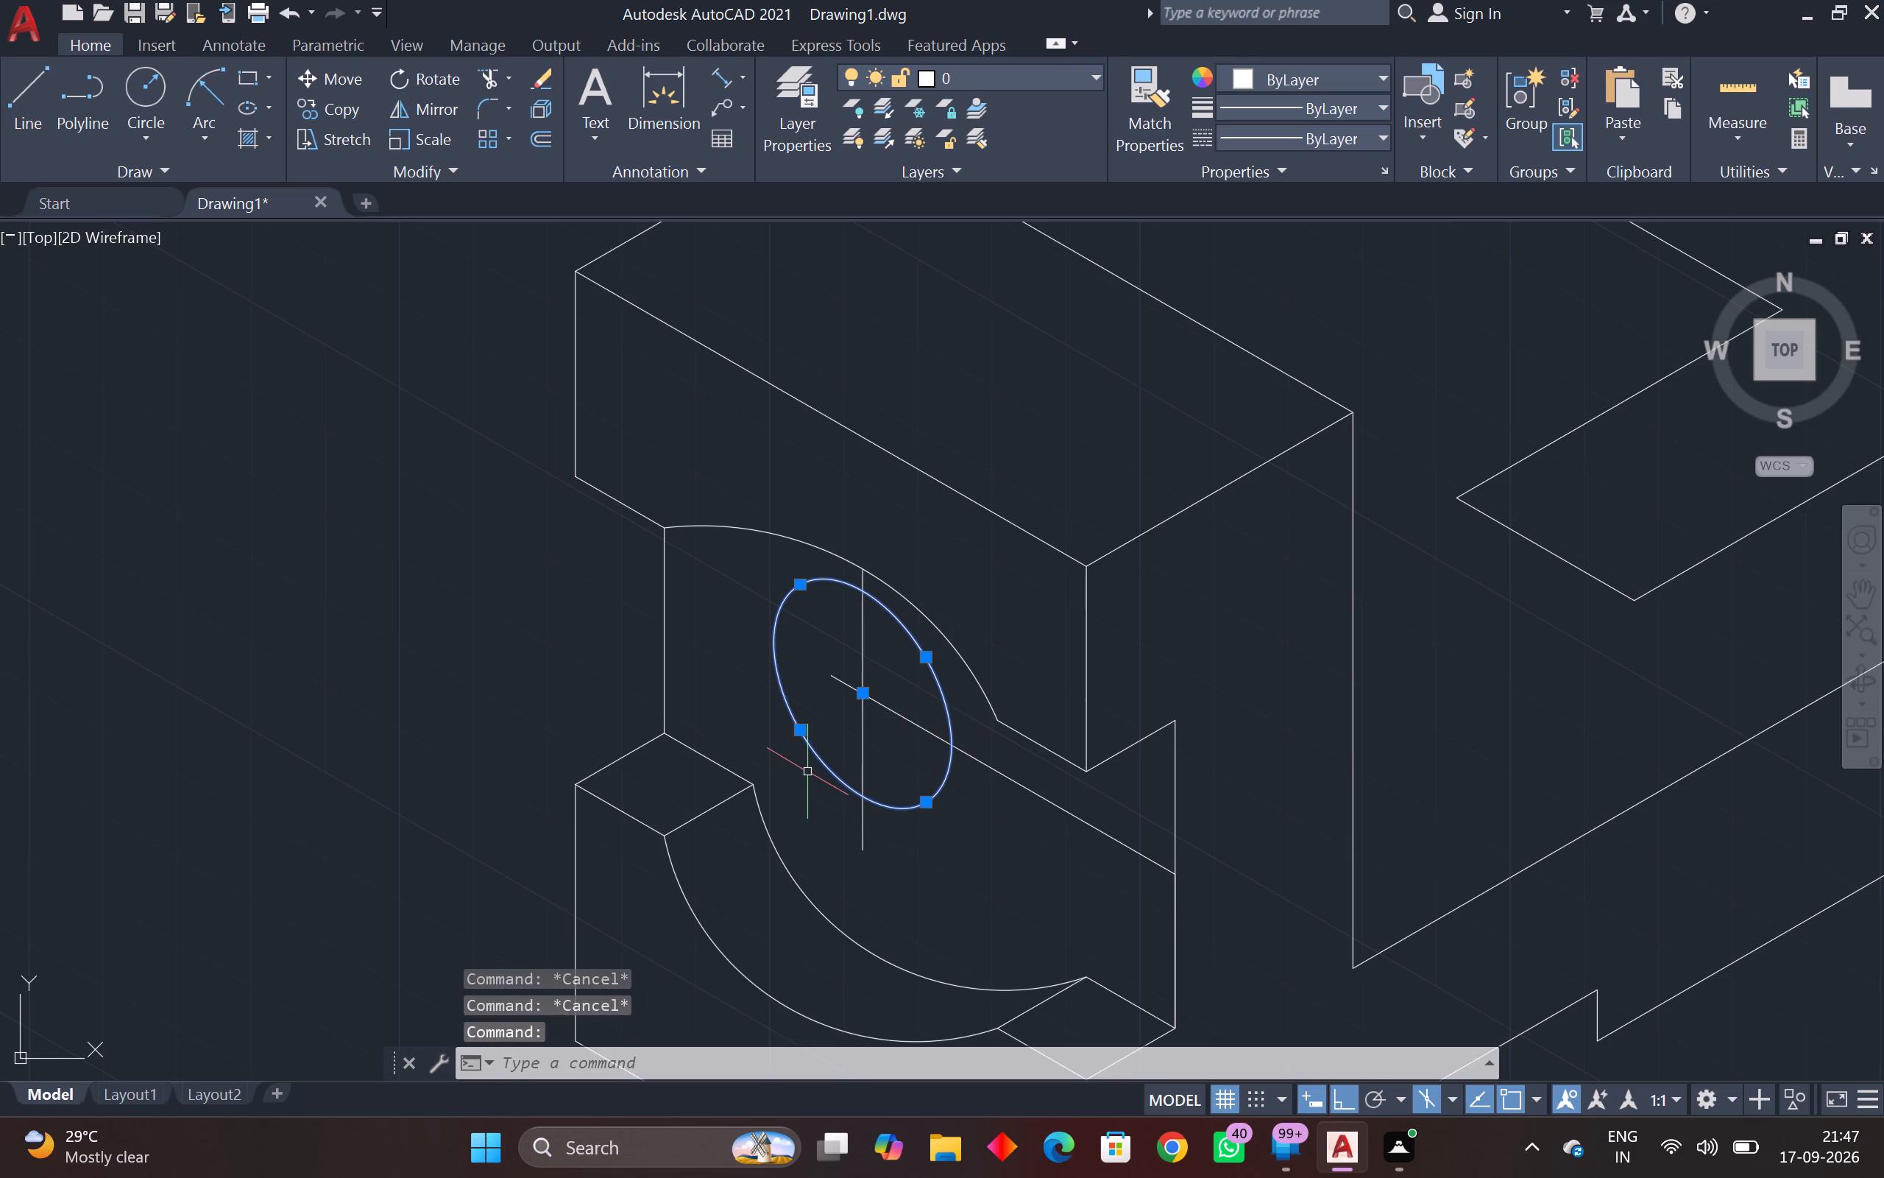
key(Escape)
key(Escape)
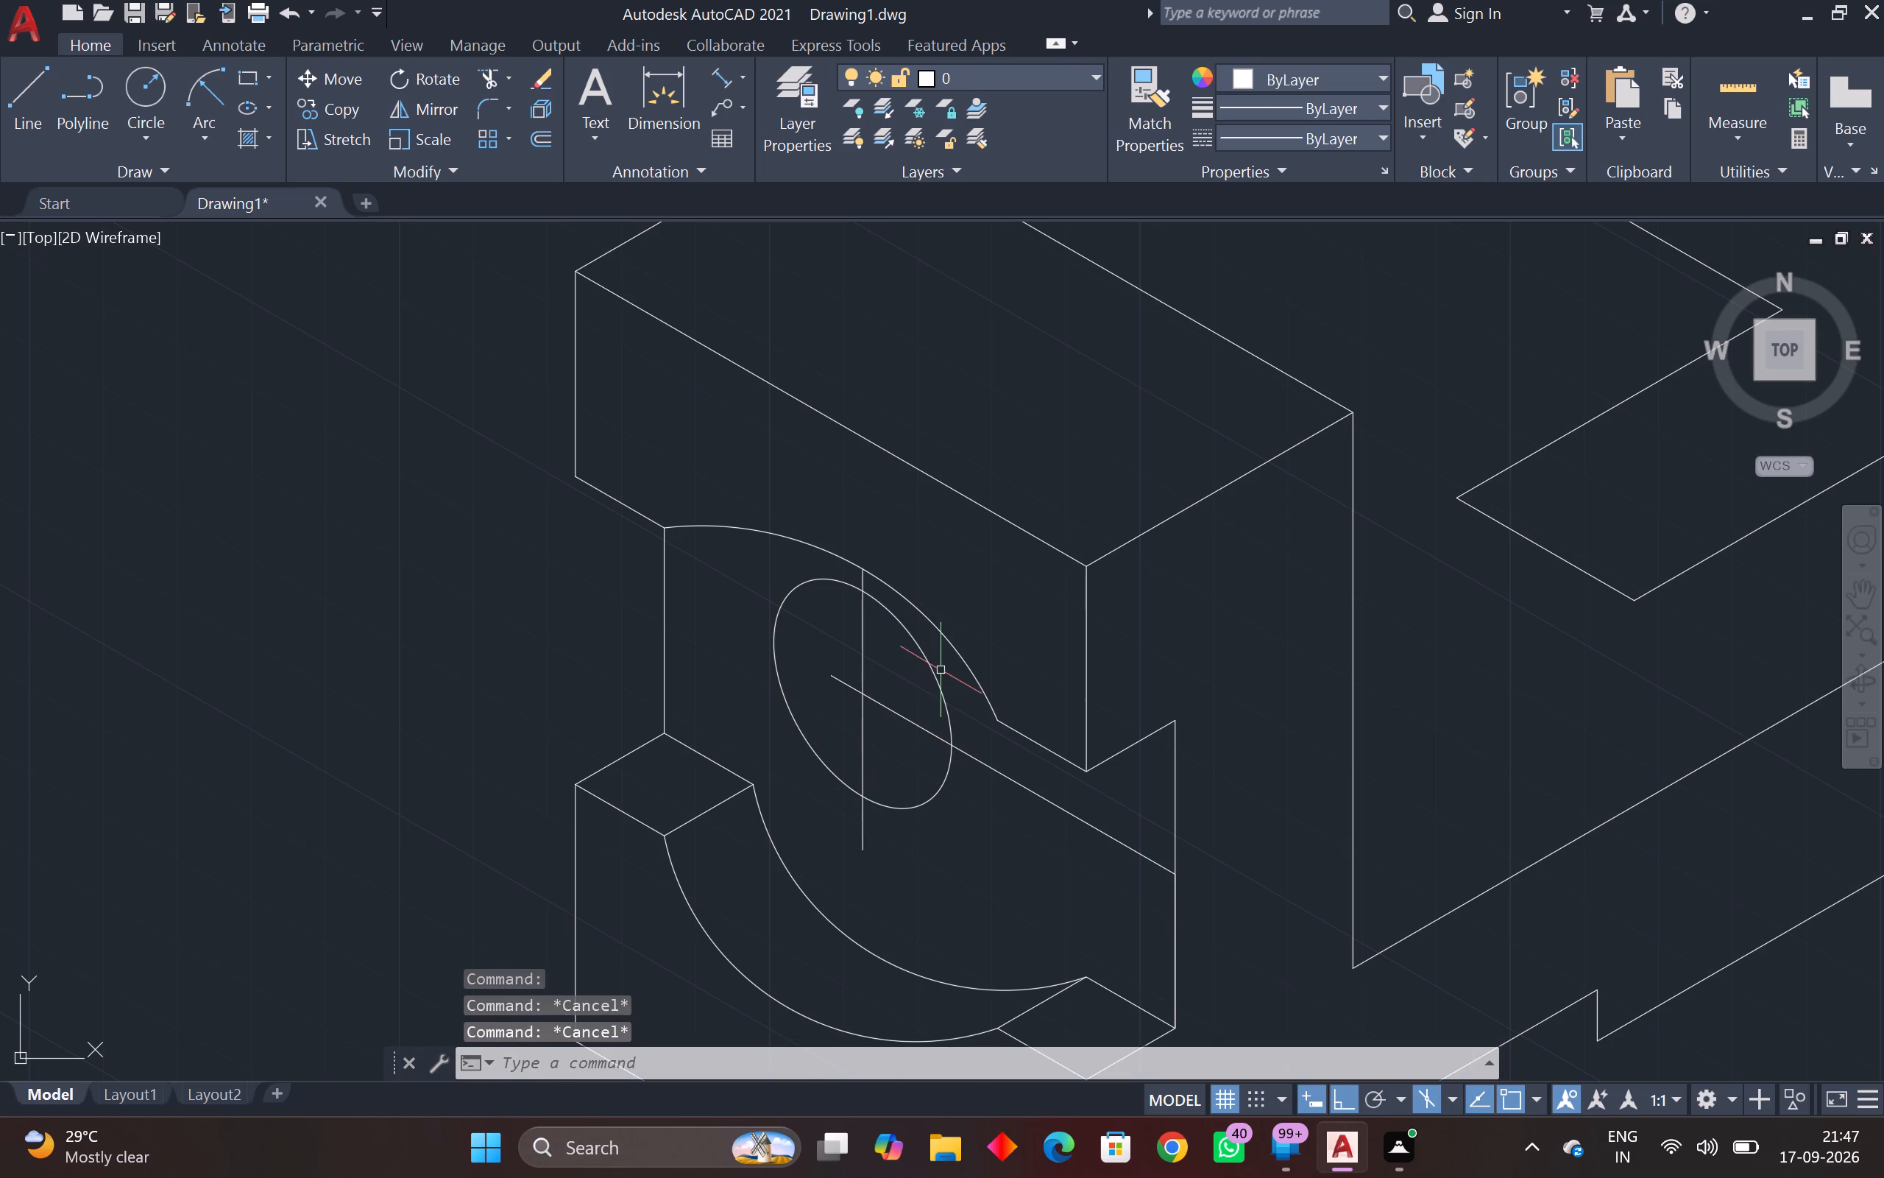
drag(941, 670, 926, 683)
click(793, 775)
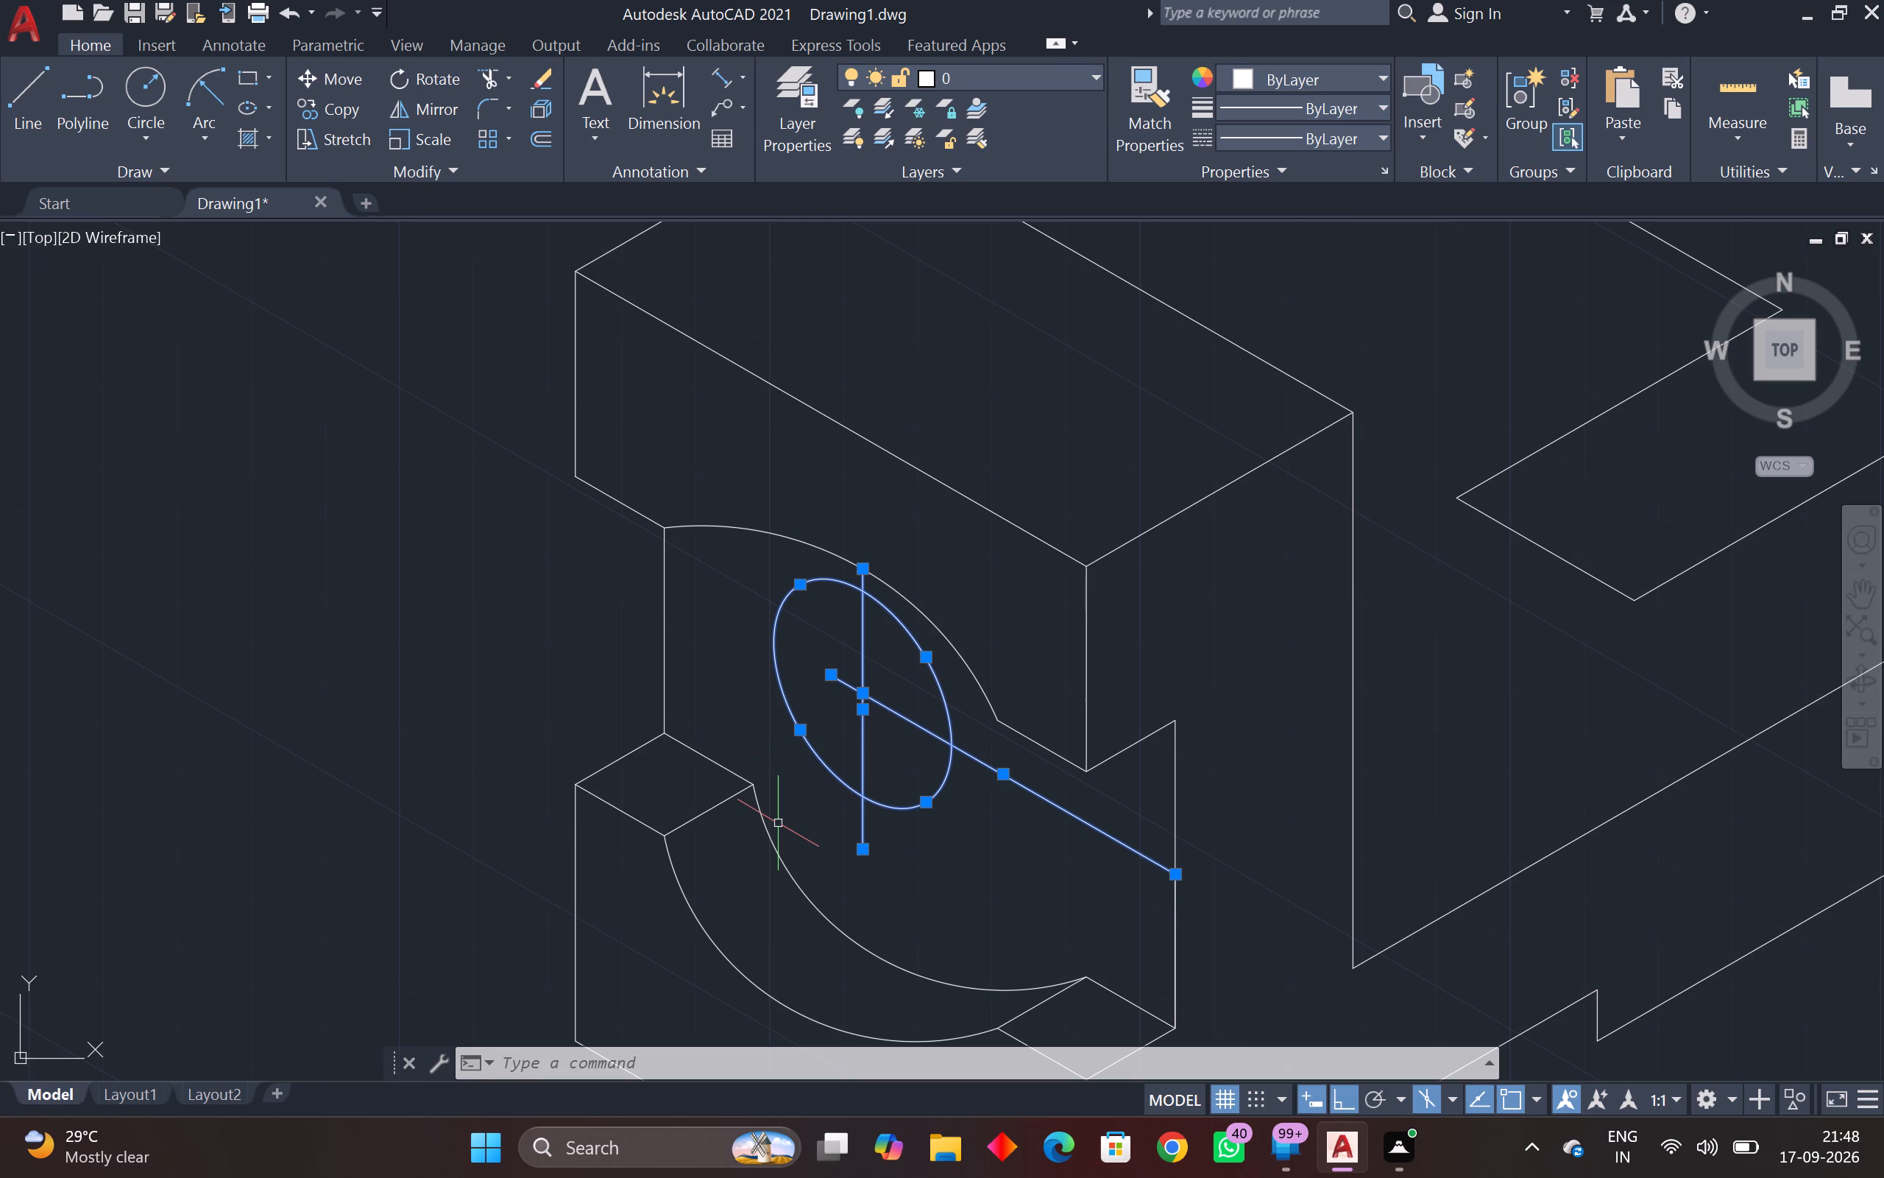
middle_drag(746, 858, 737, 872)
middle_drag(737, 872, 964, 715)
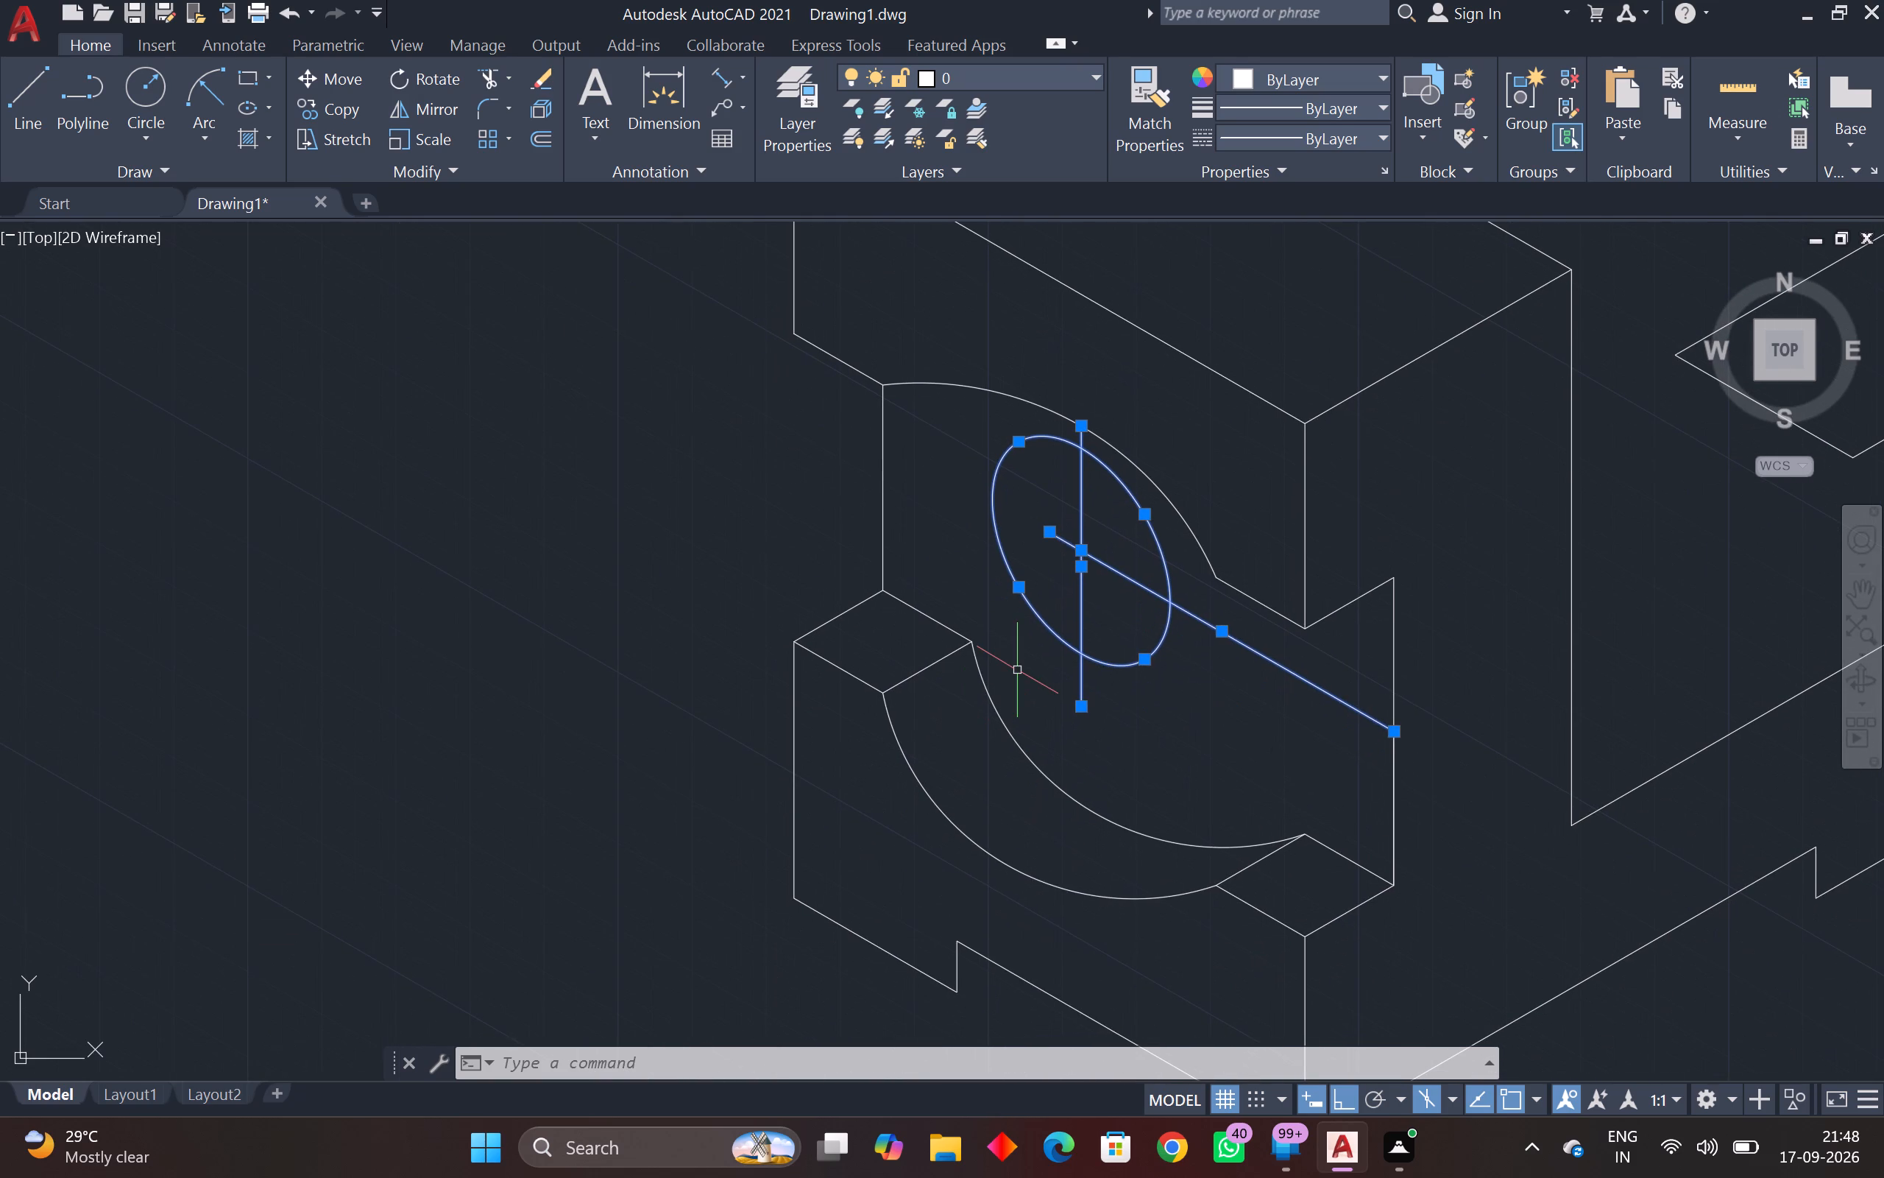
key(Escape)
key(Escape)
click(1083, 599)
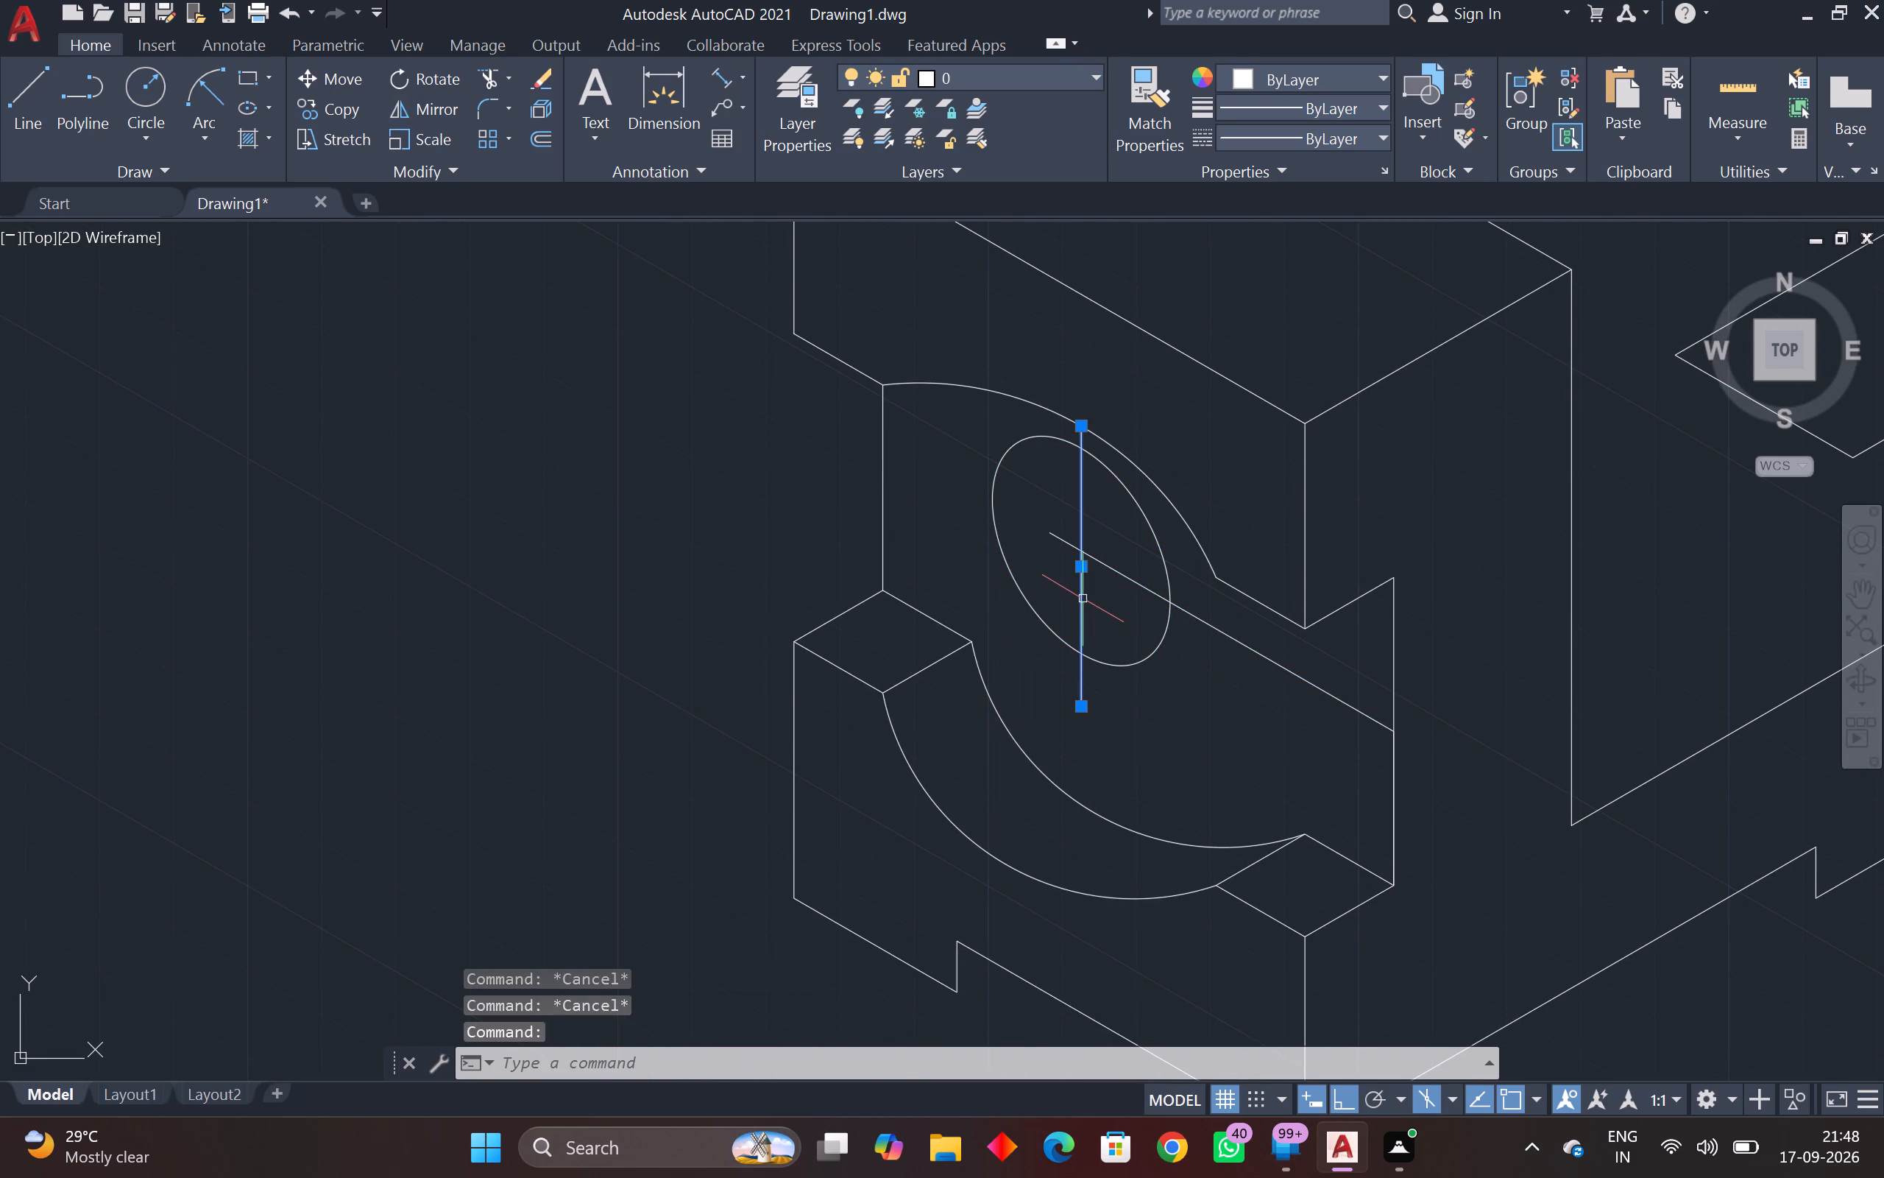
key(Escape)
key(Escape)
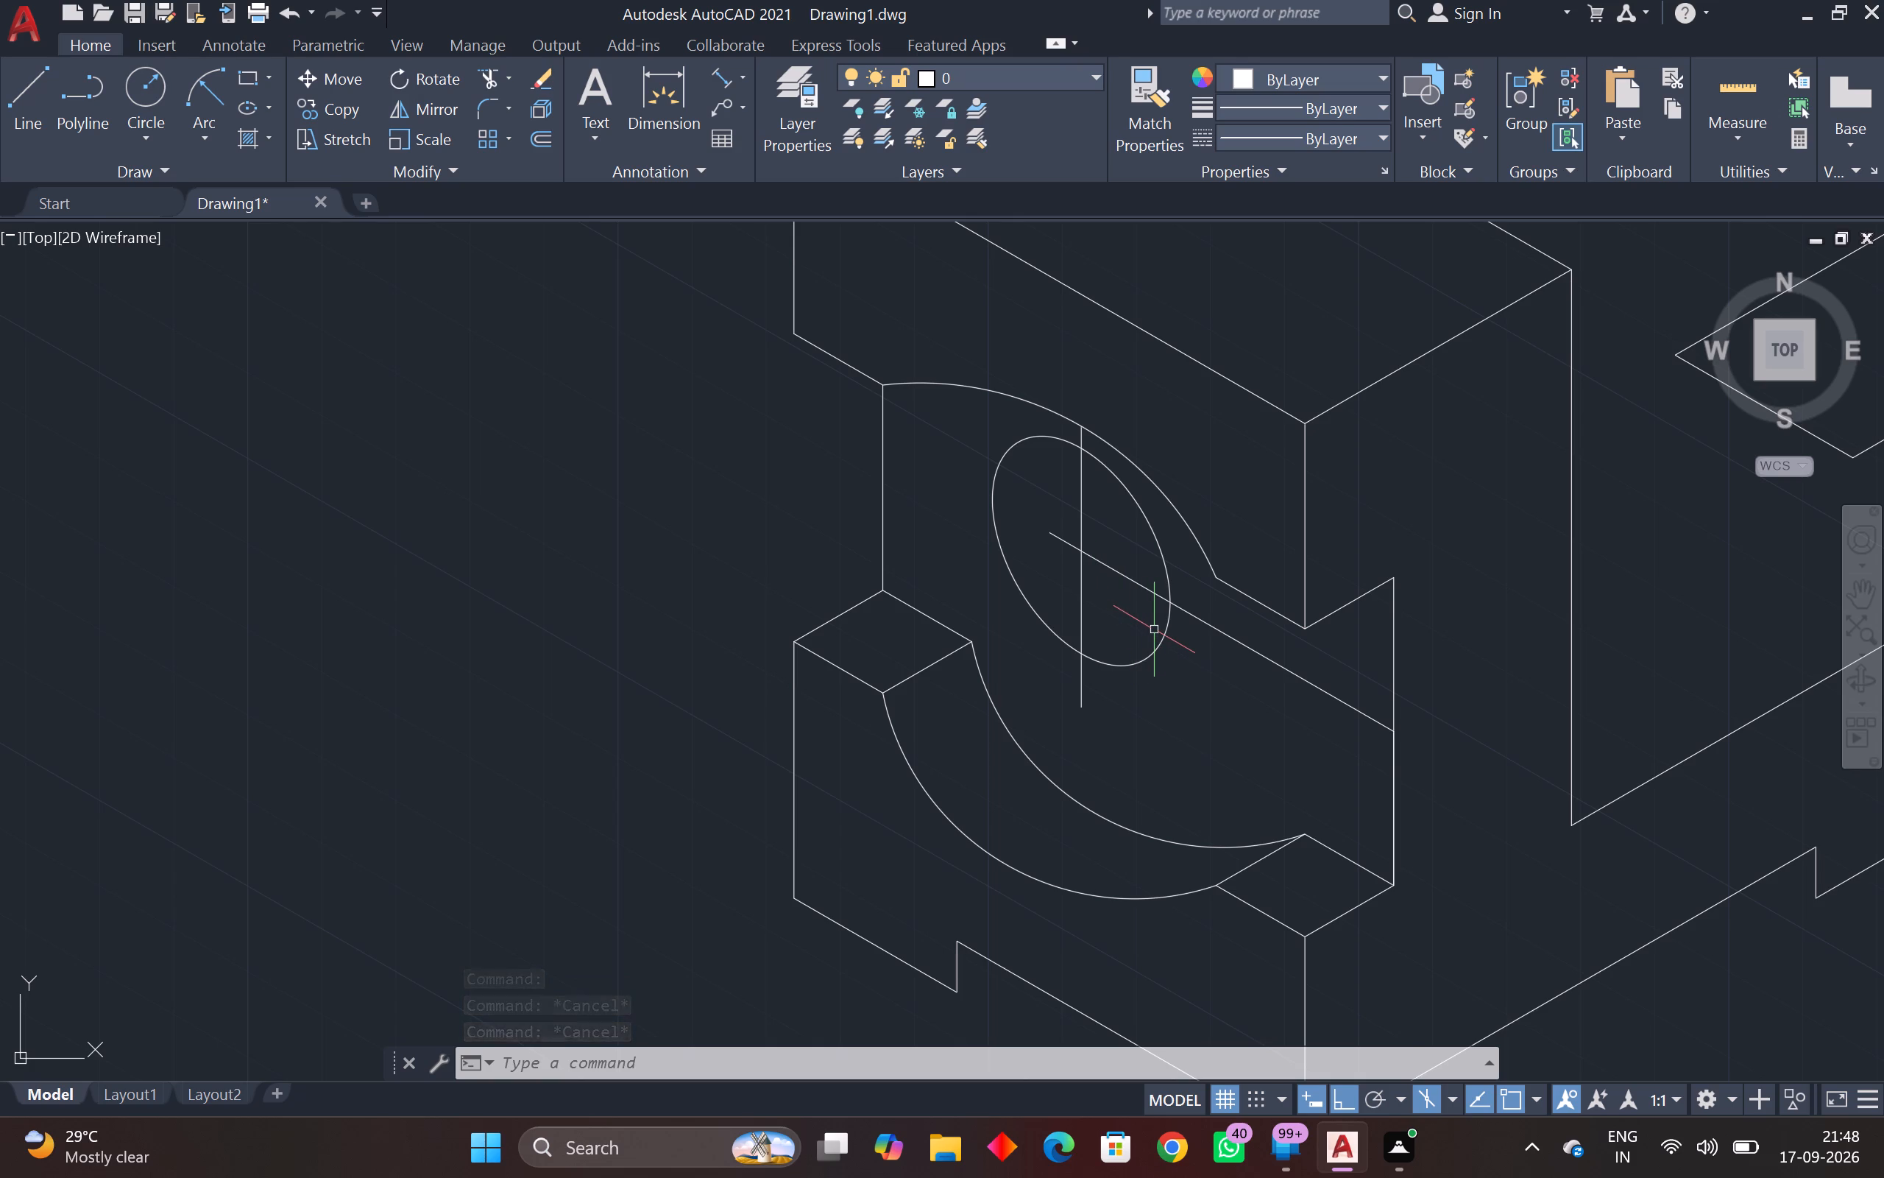
Draw a vertical line about 31 units long upward from the centre of the front radius 30 arc.
middle_drag(1221, 830, 1220, 829)
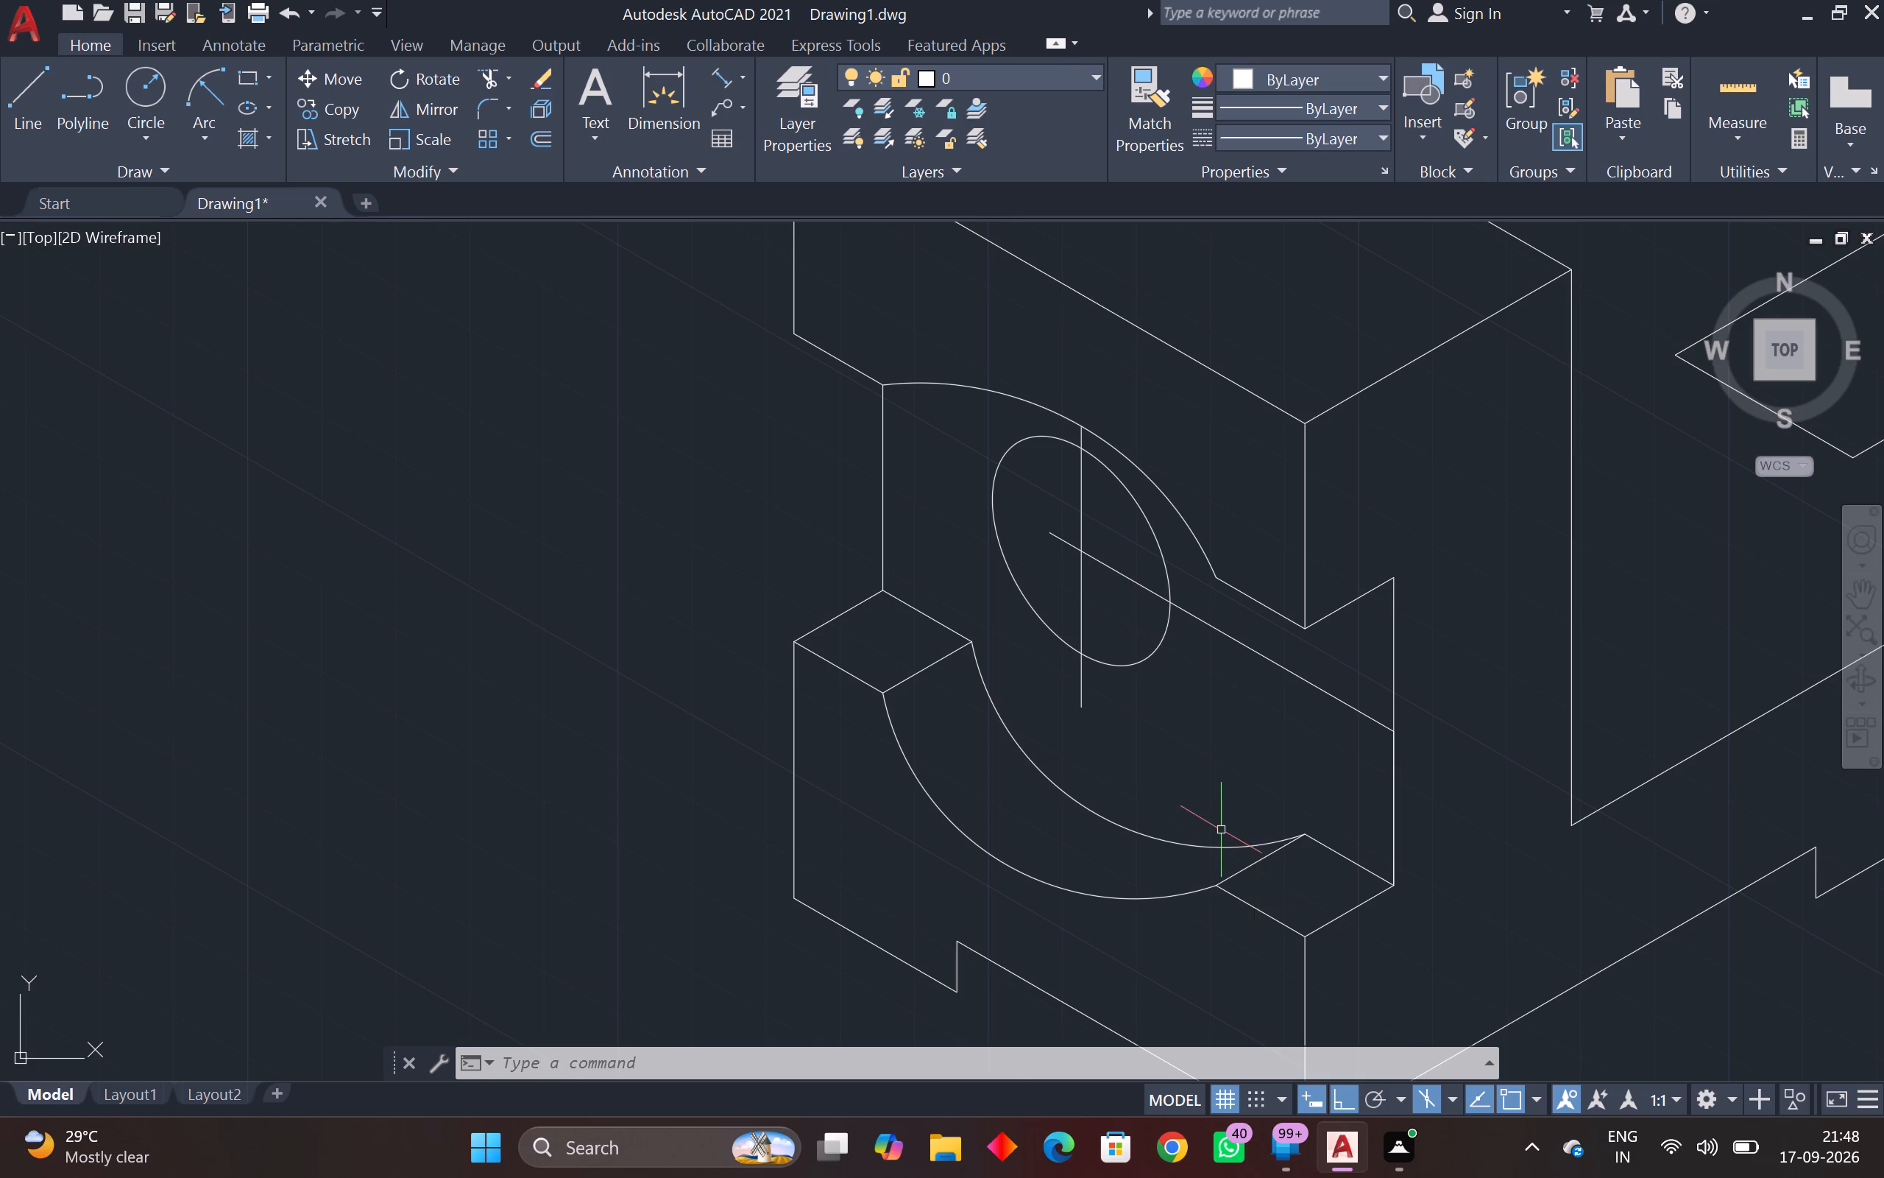
middle_drag(1220, 829, 1138, 749)
key(l)
key(space)
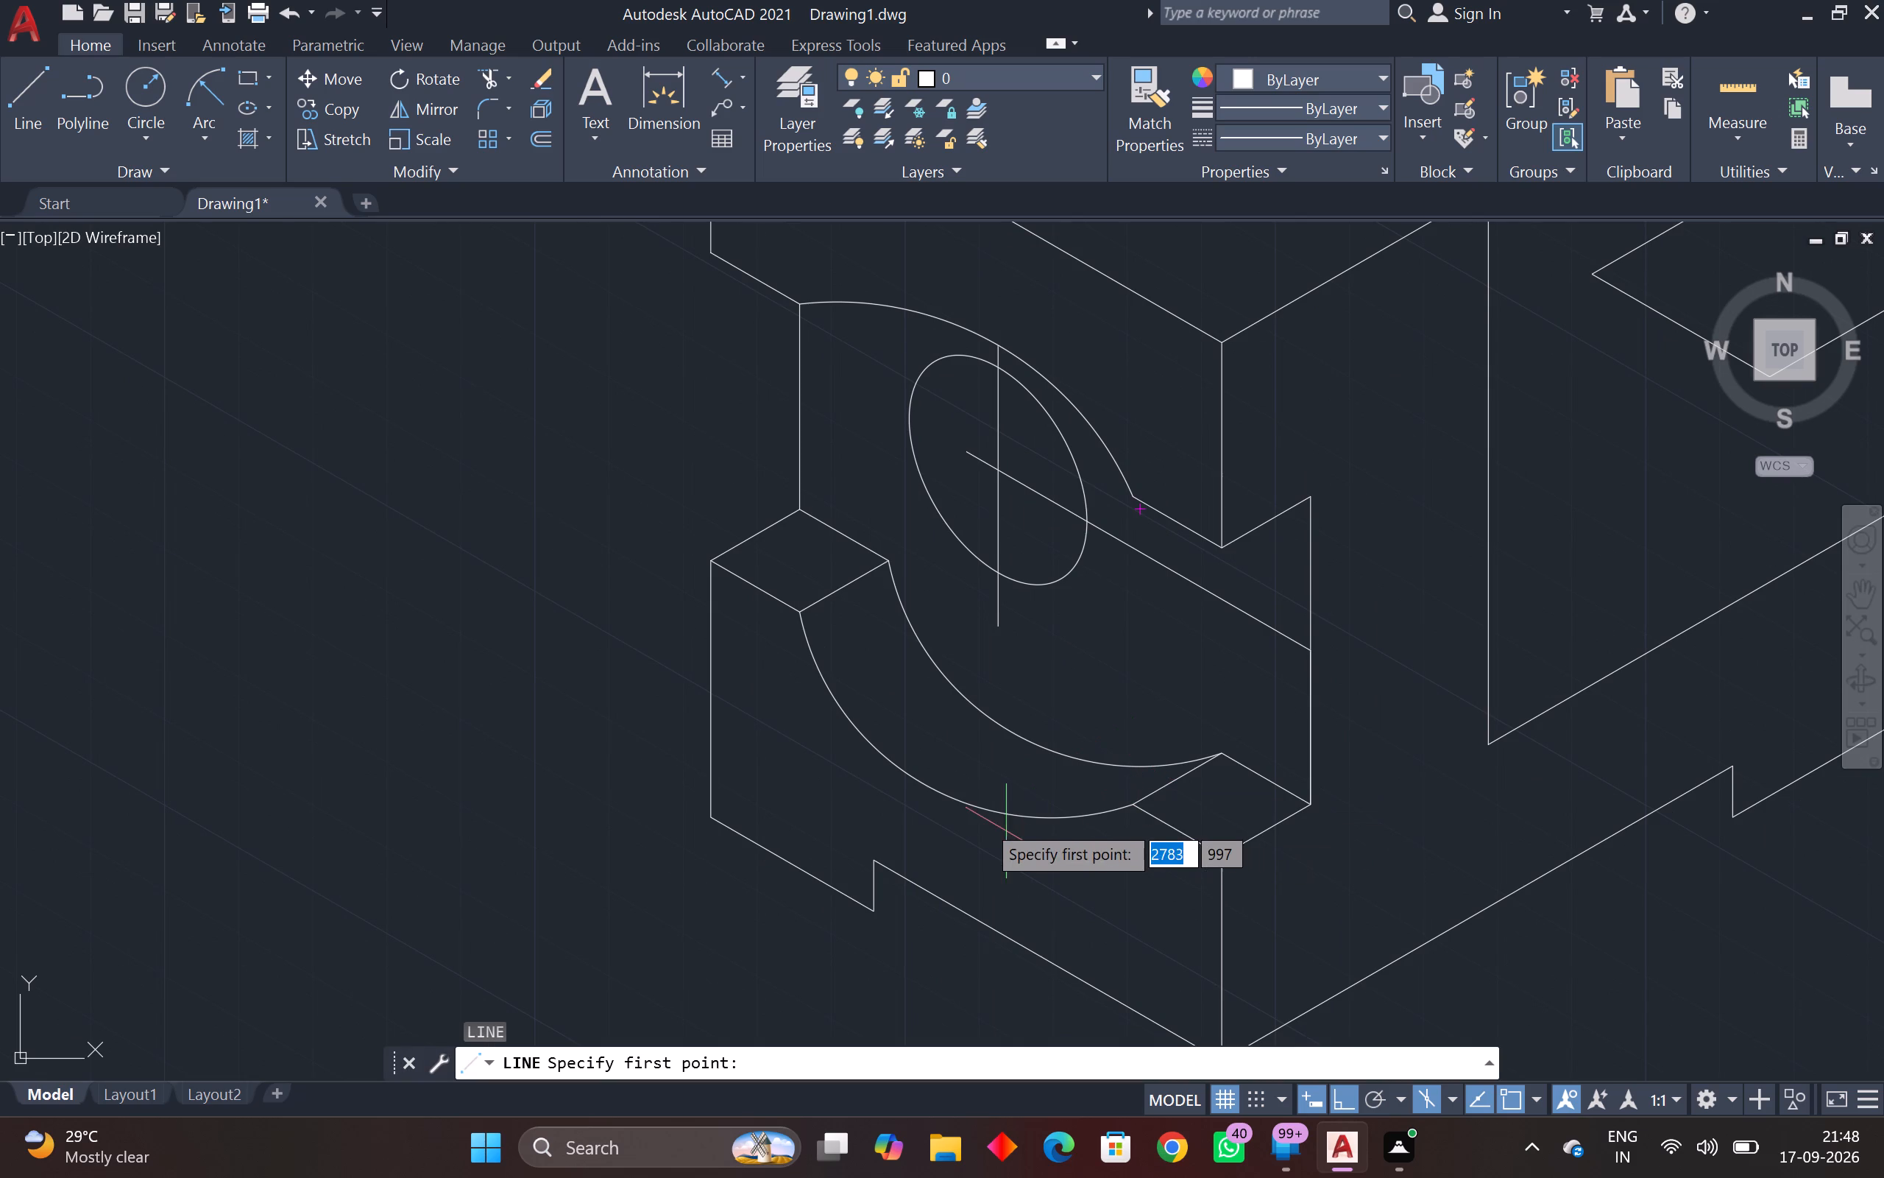
click(1054, 567)
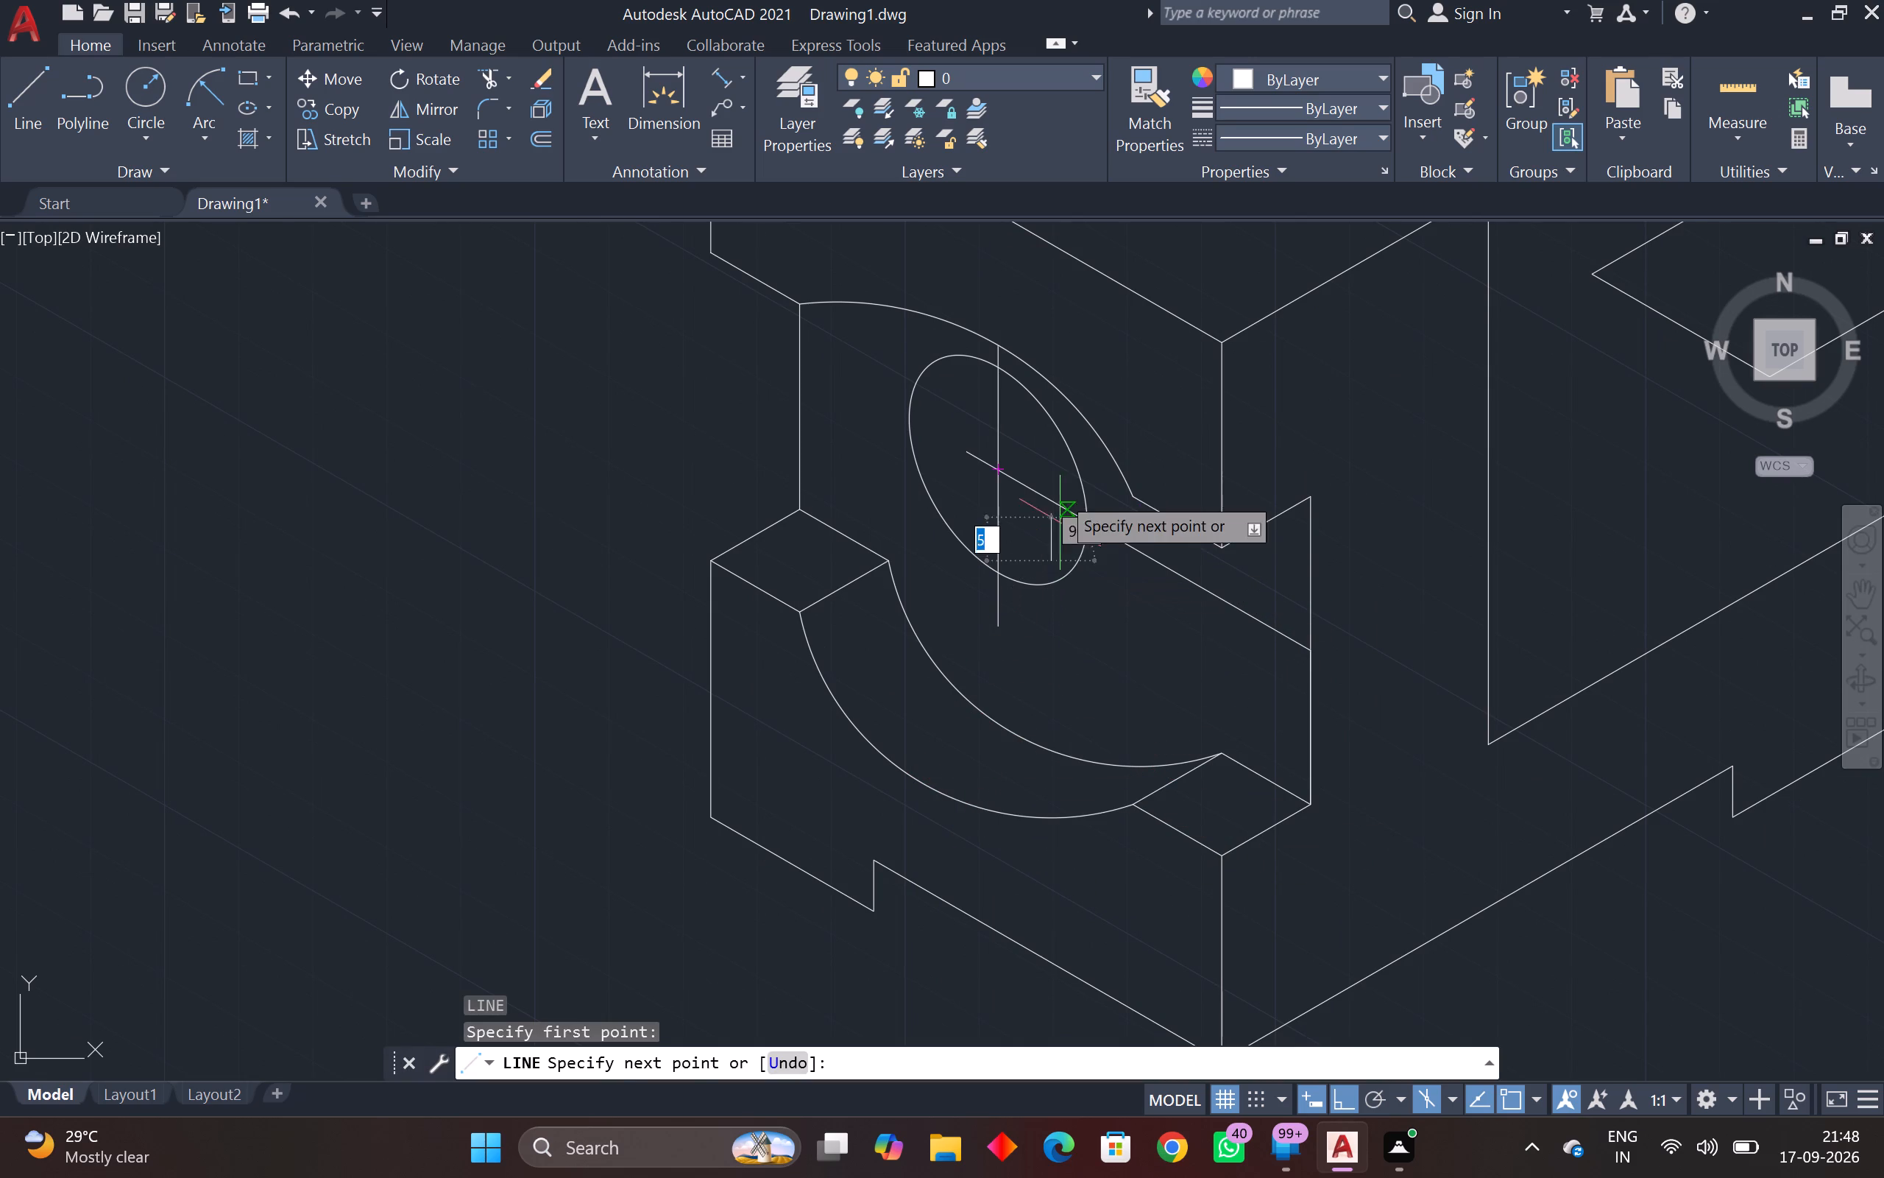
click(1070, 304)
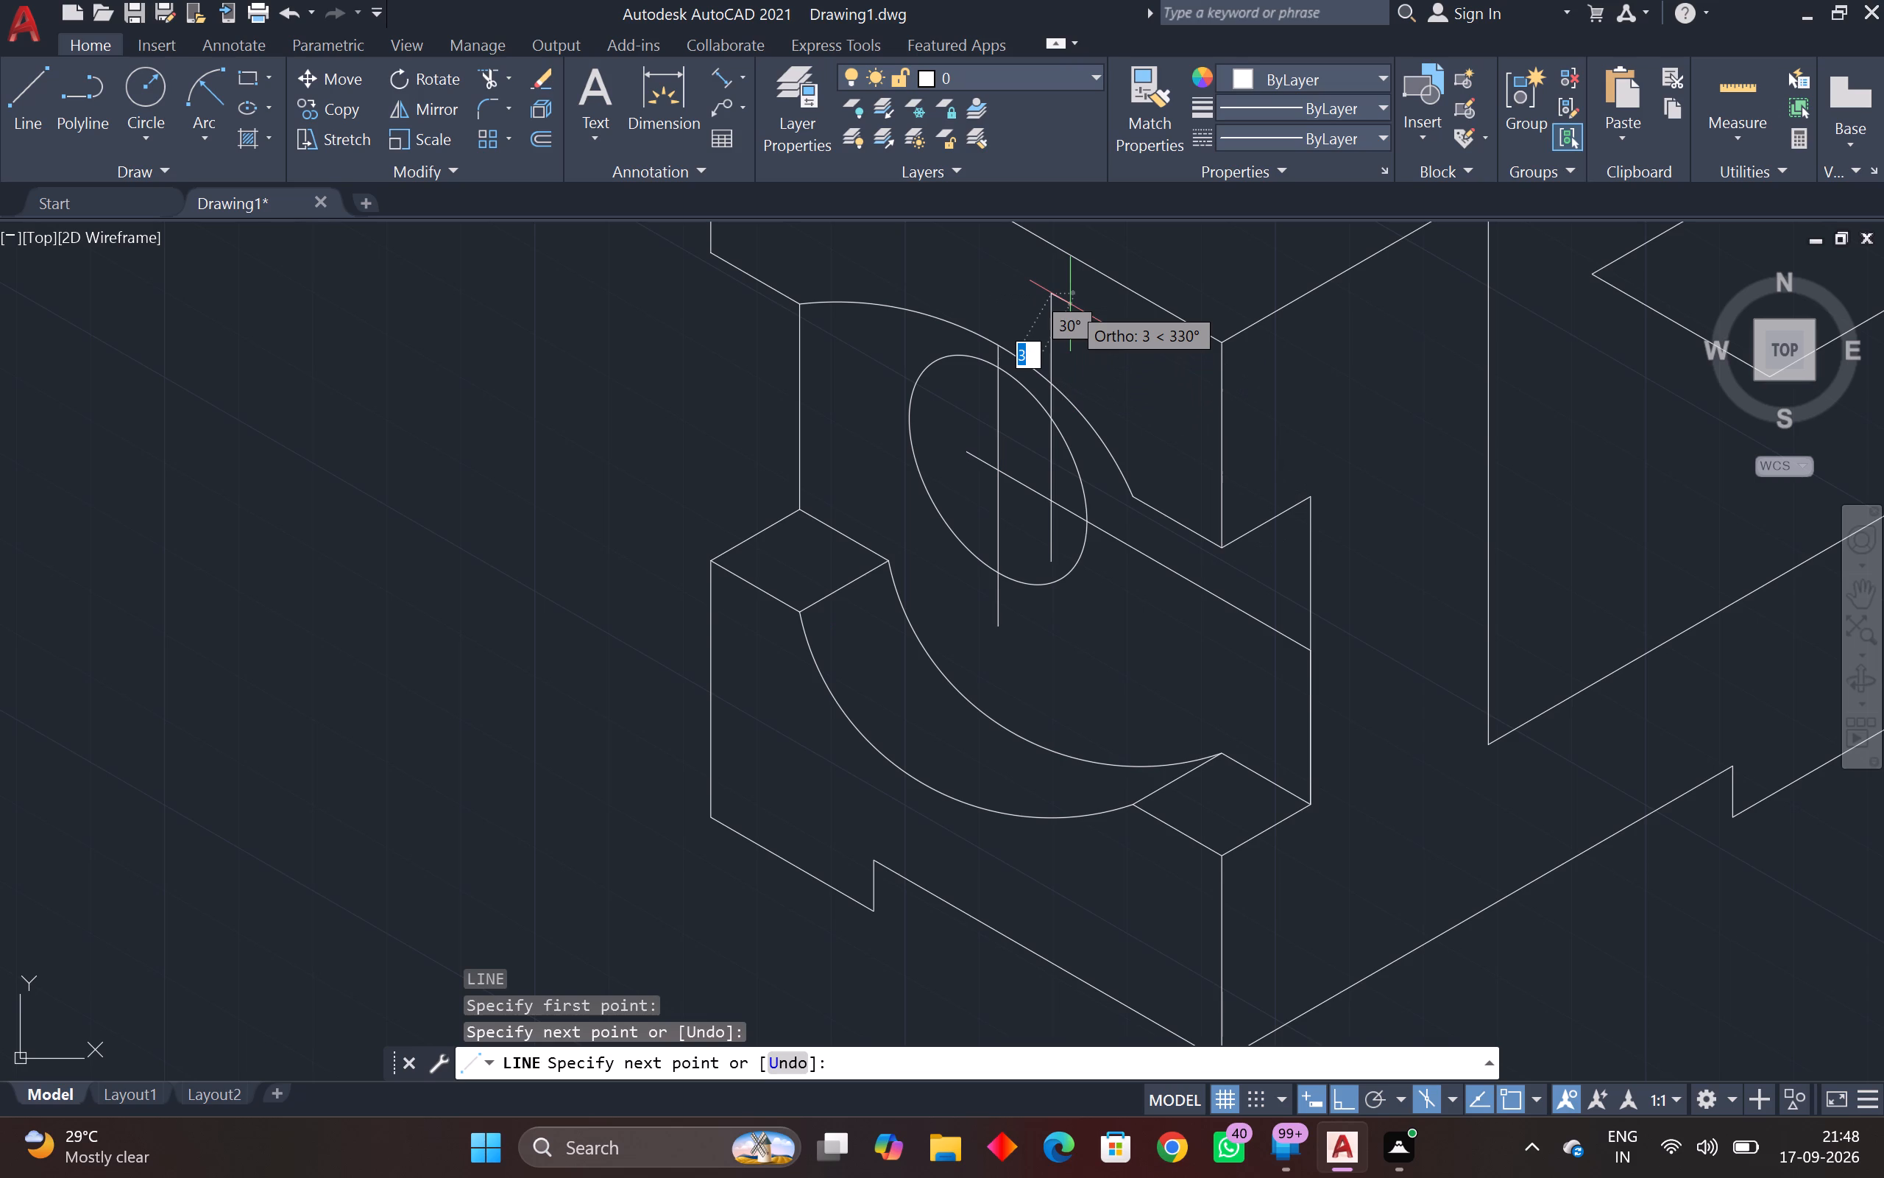
key(F1)
key(Escape)
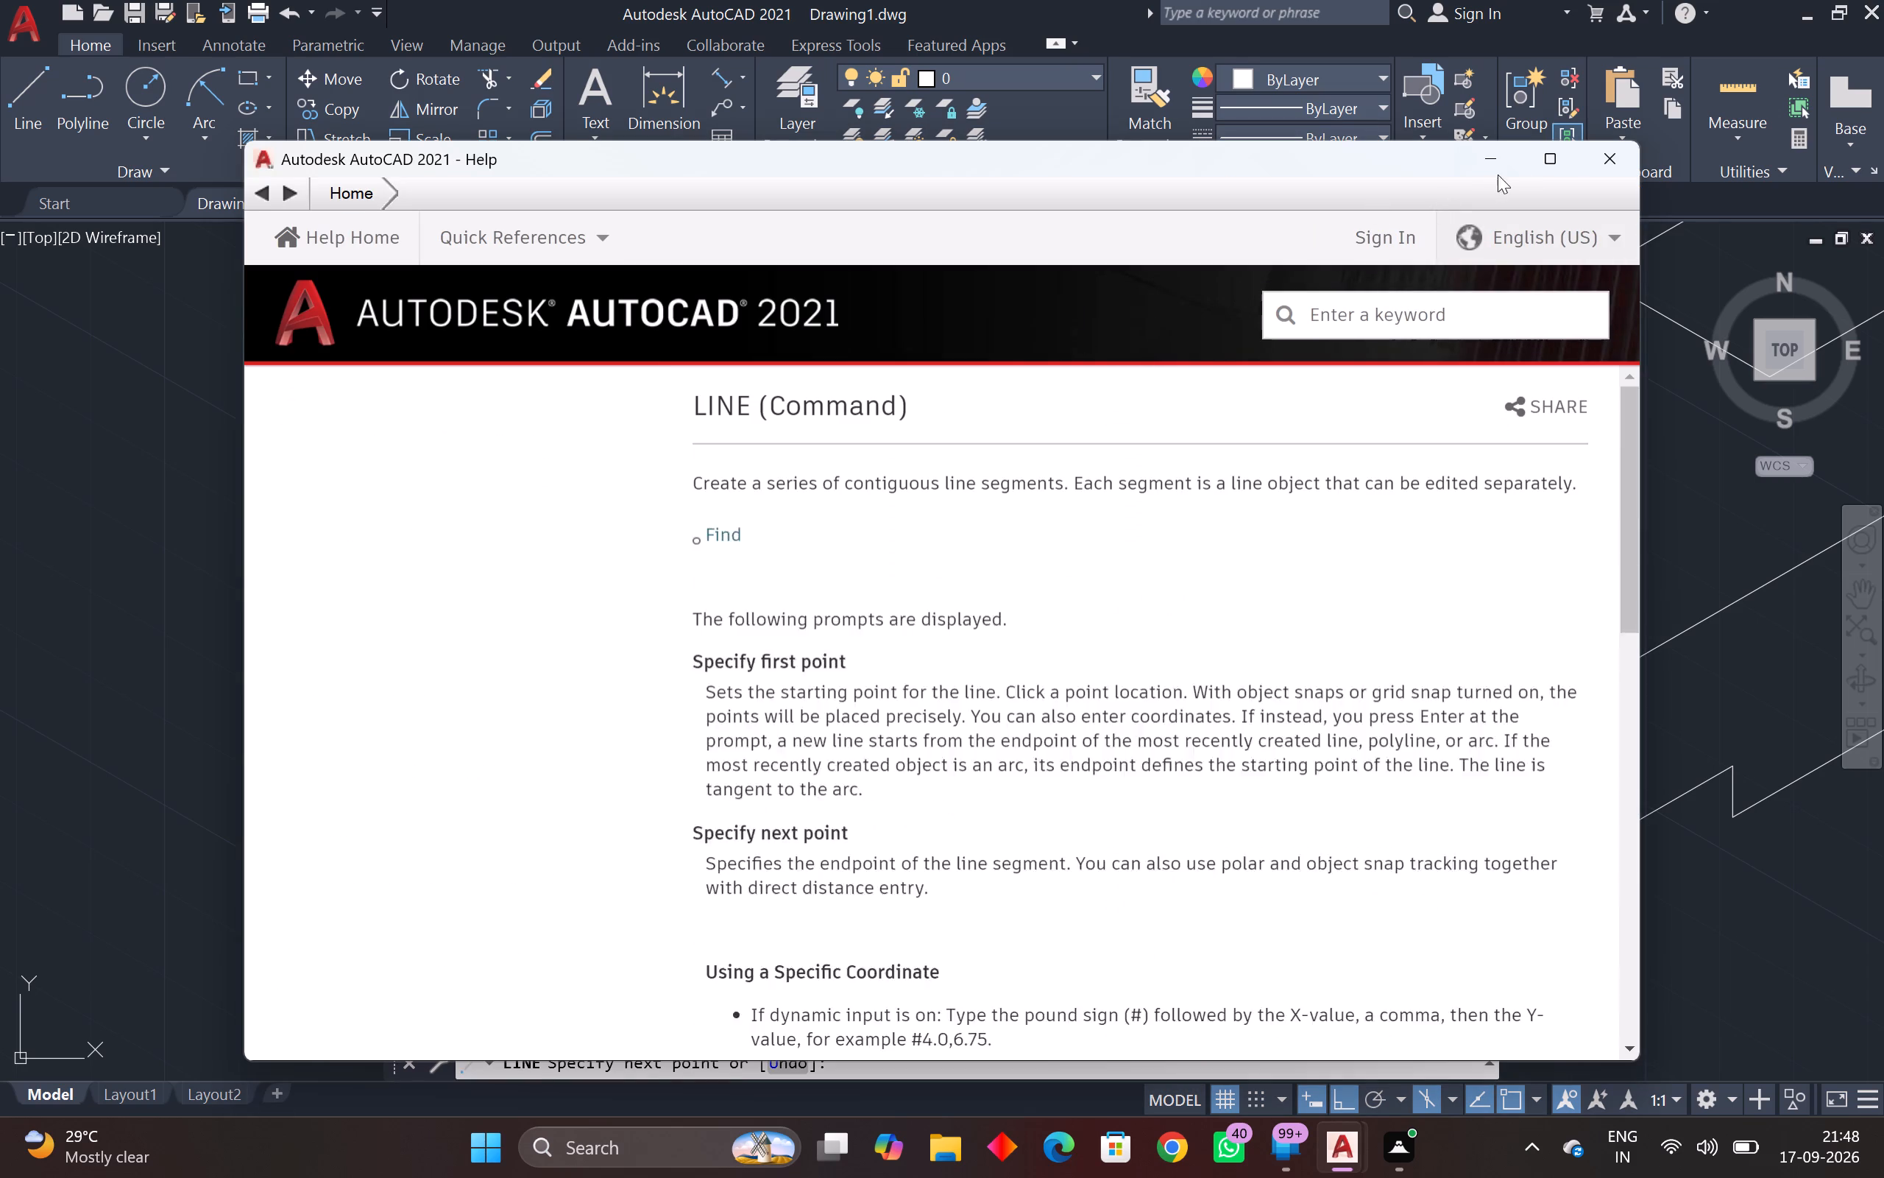
click(1604, 155)
key(Escape)
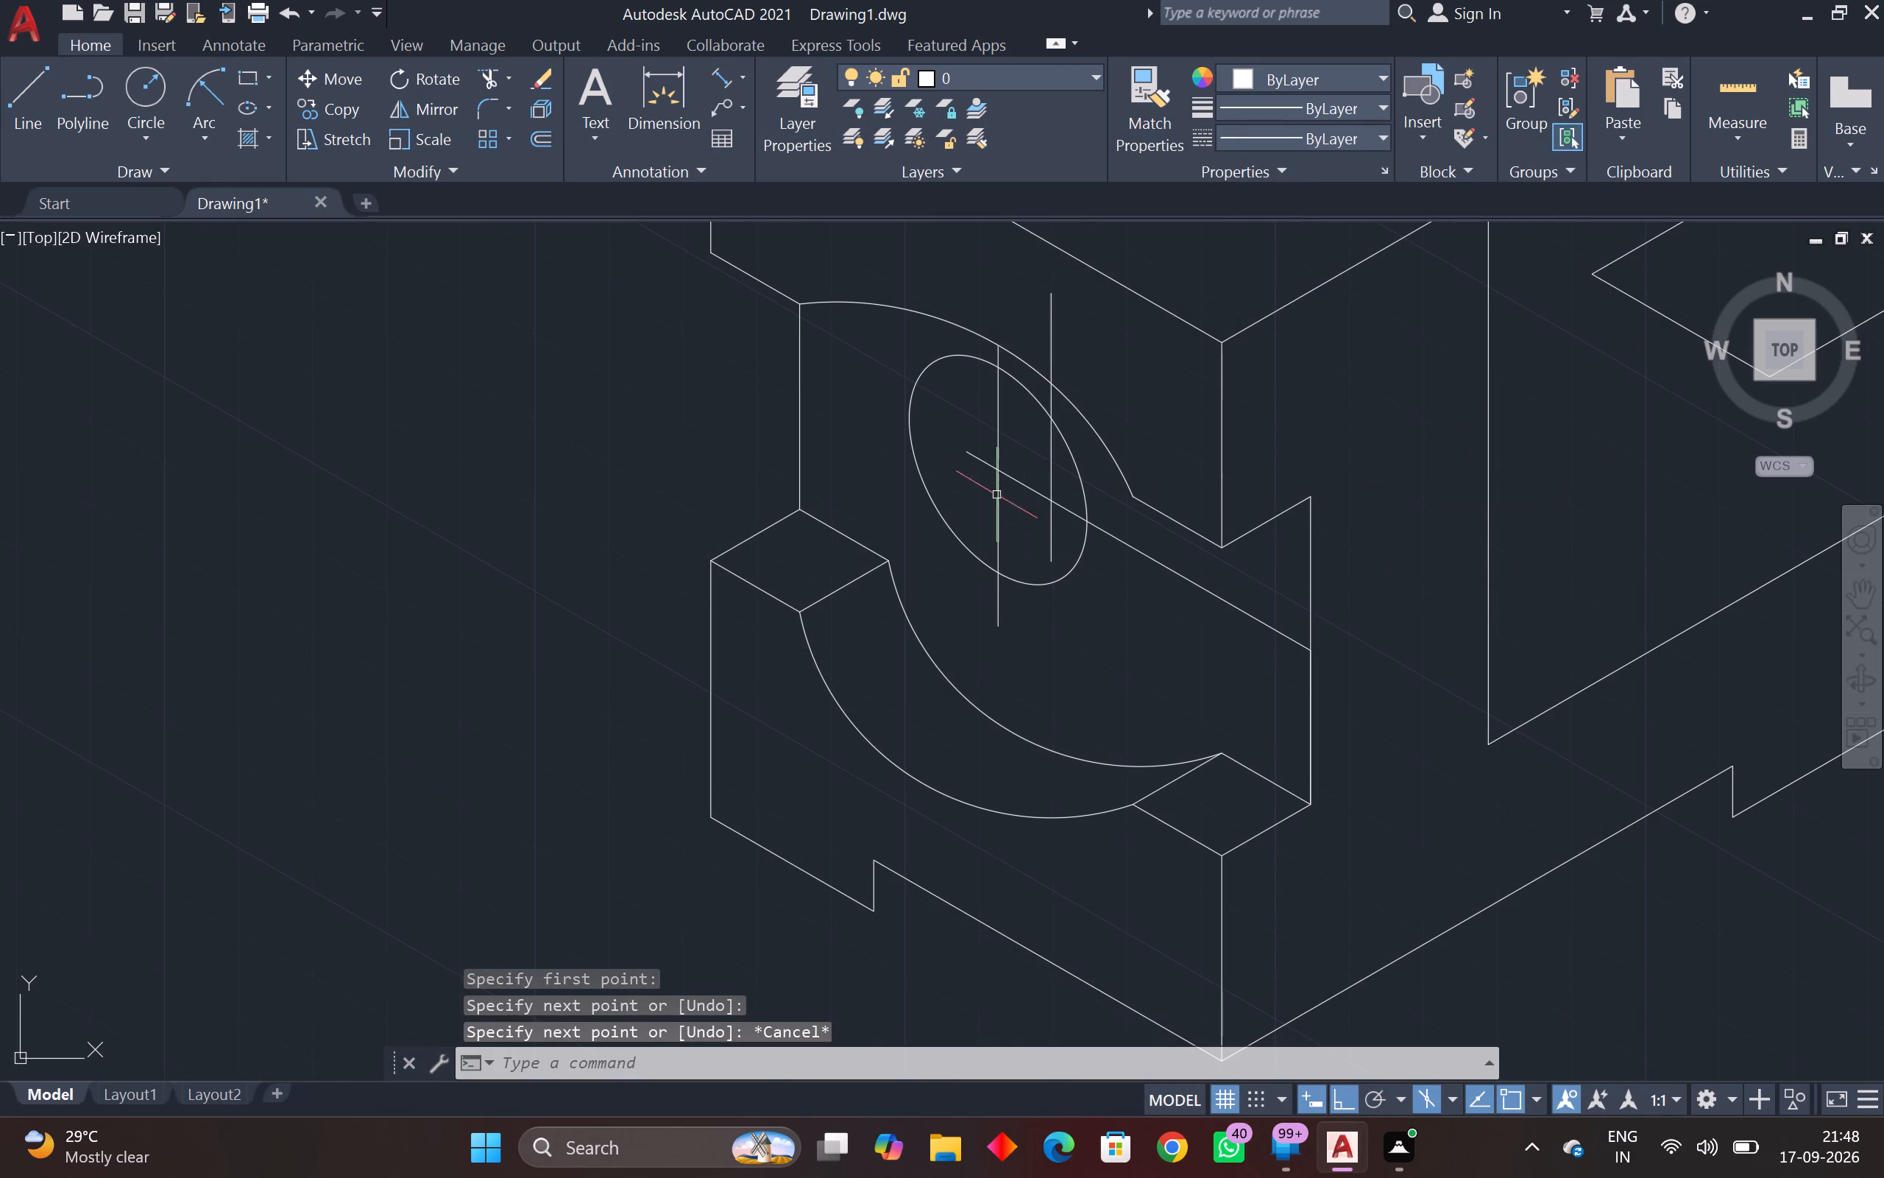
Move the isometric circle from its centre to the intersection of the new vertical line and the slanted line.
drag(922, 461, 921, 468)
click(914, 473)
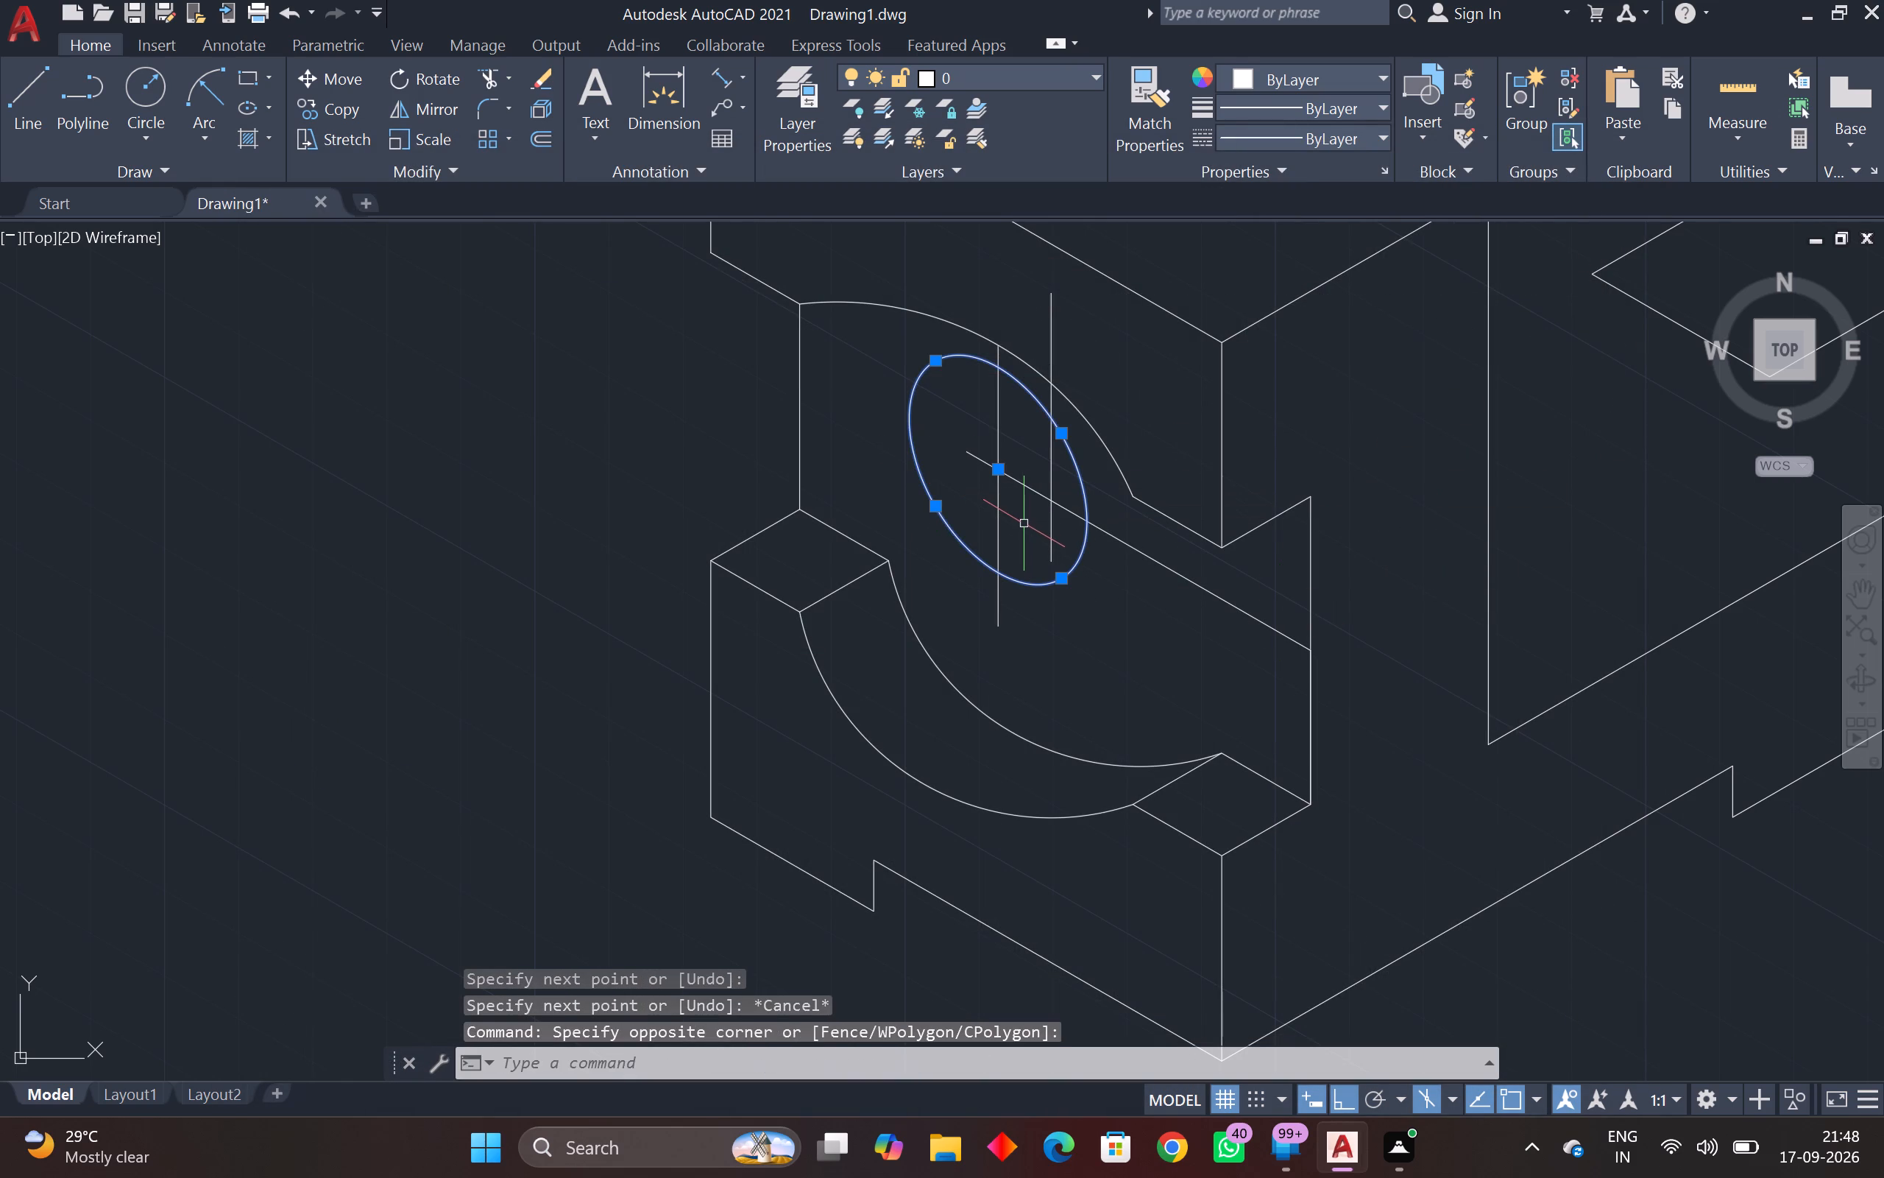
text(m)
key(space)
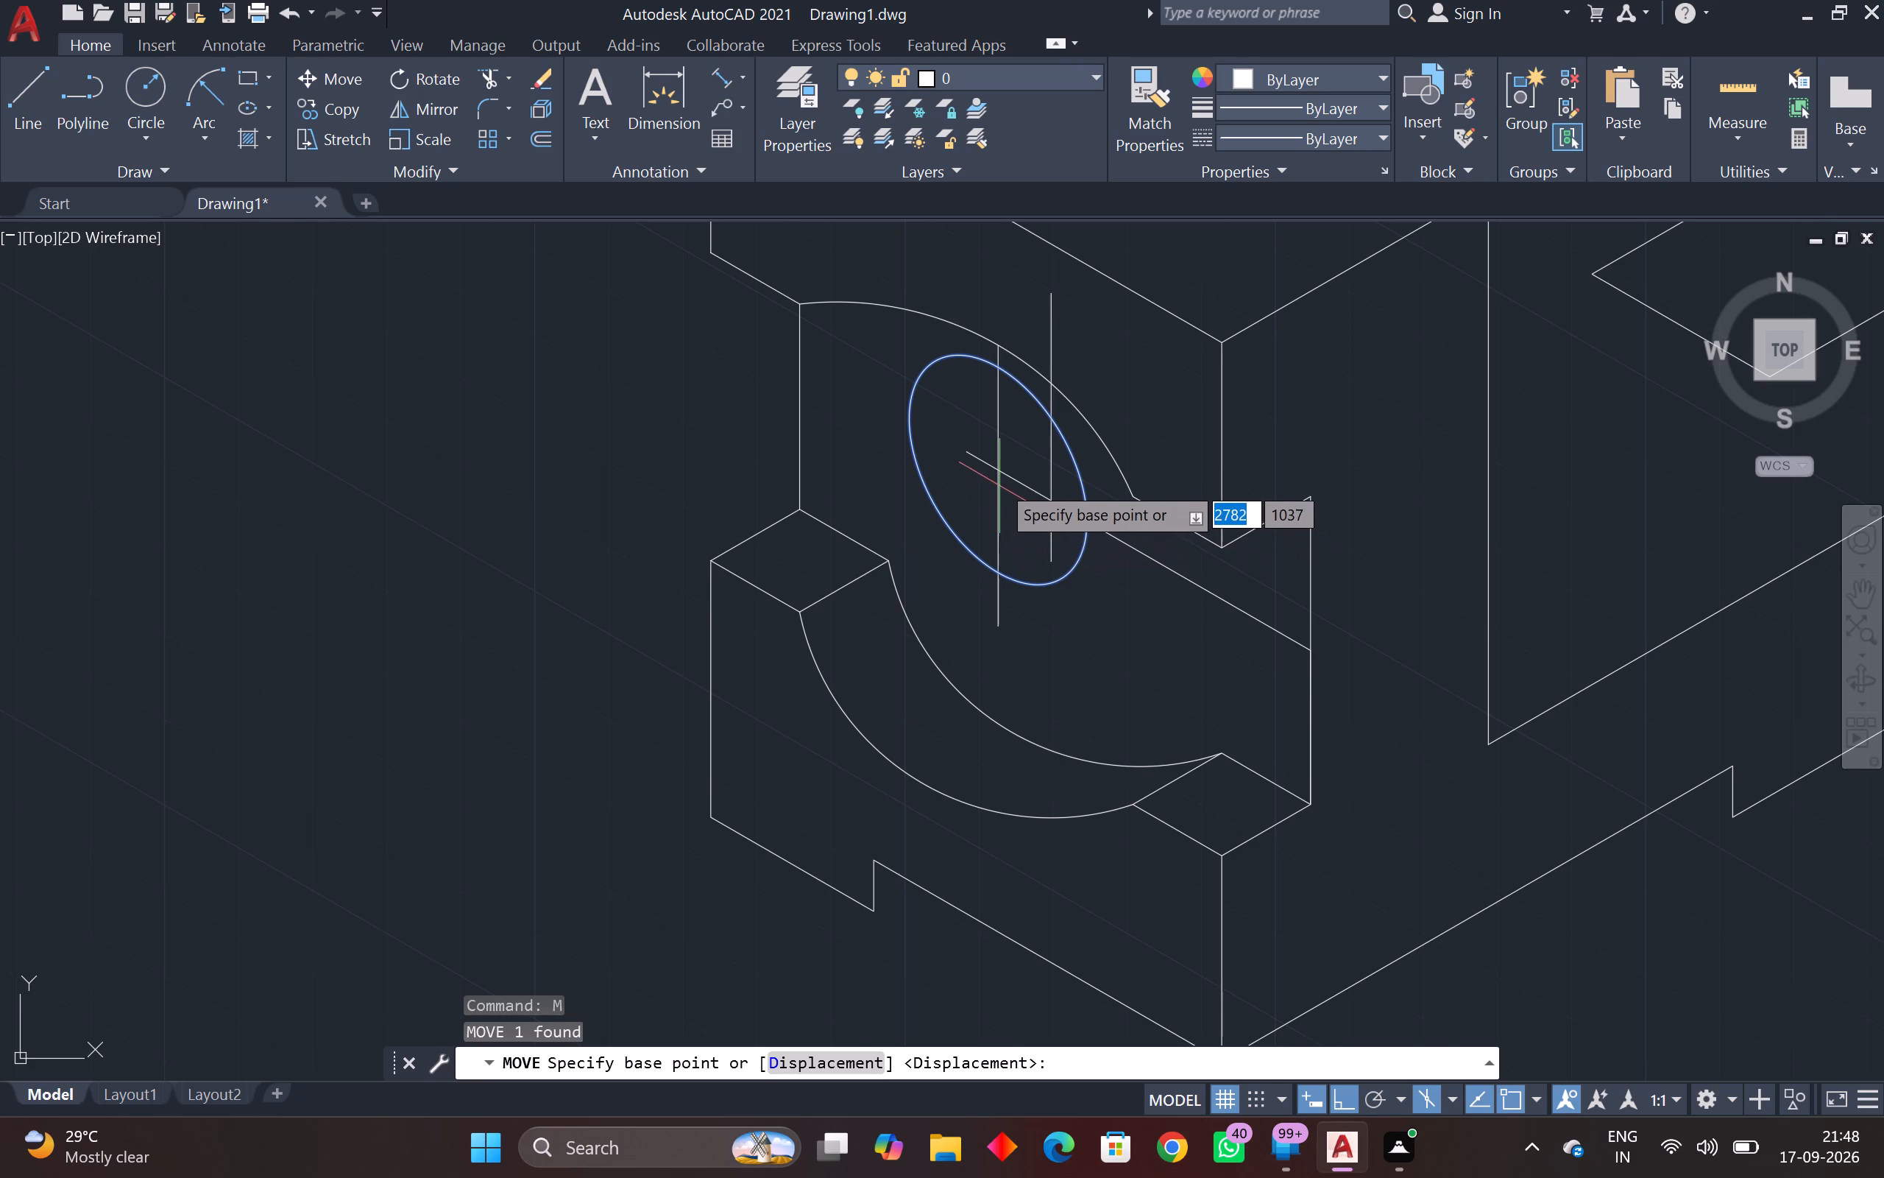
click(998, 470)
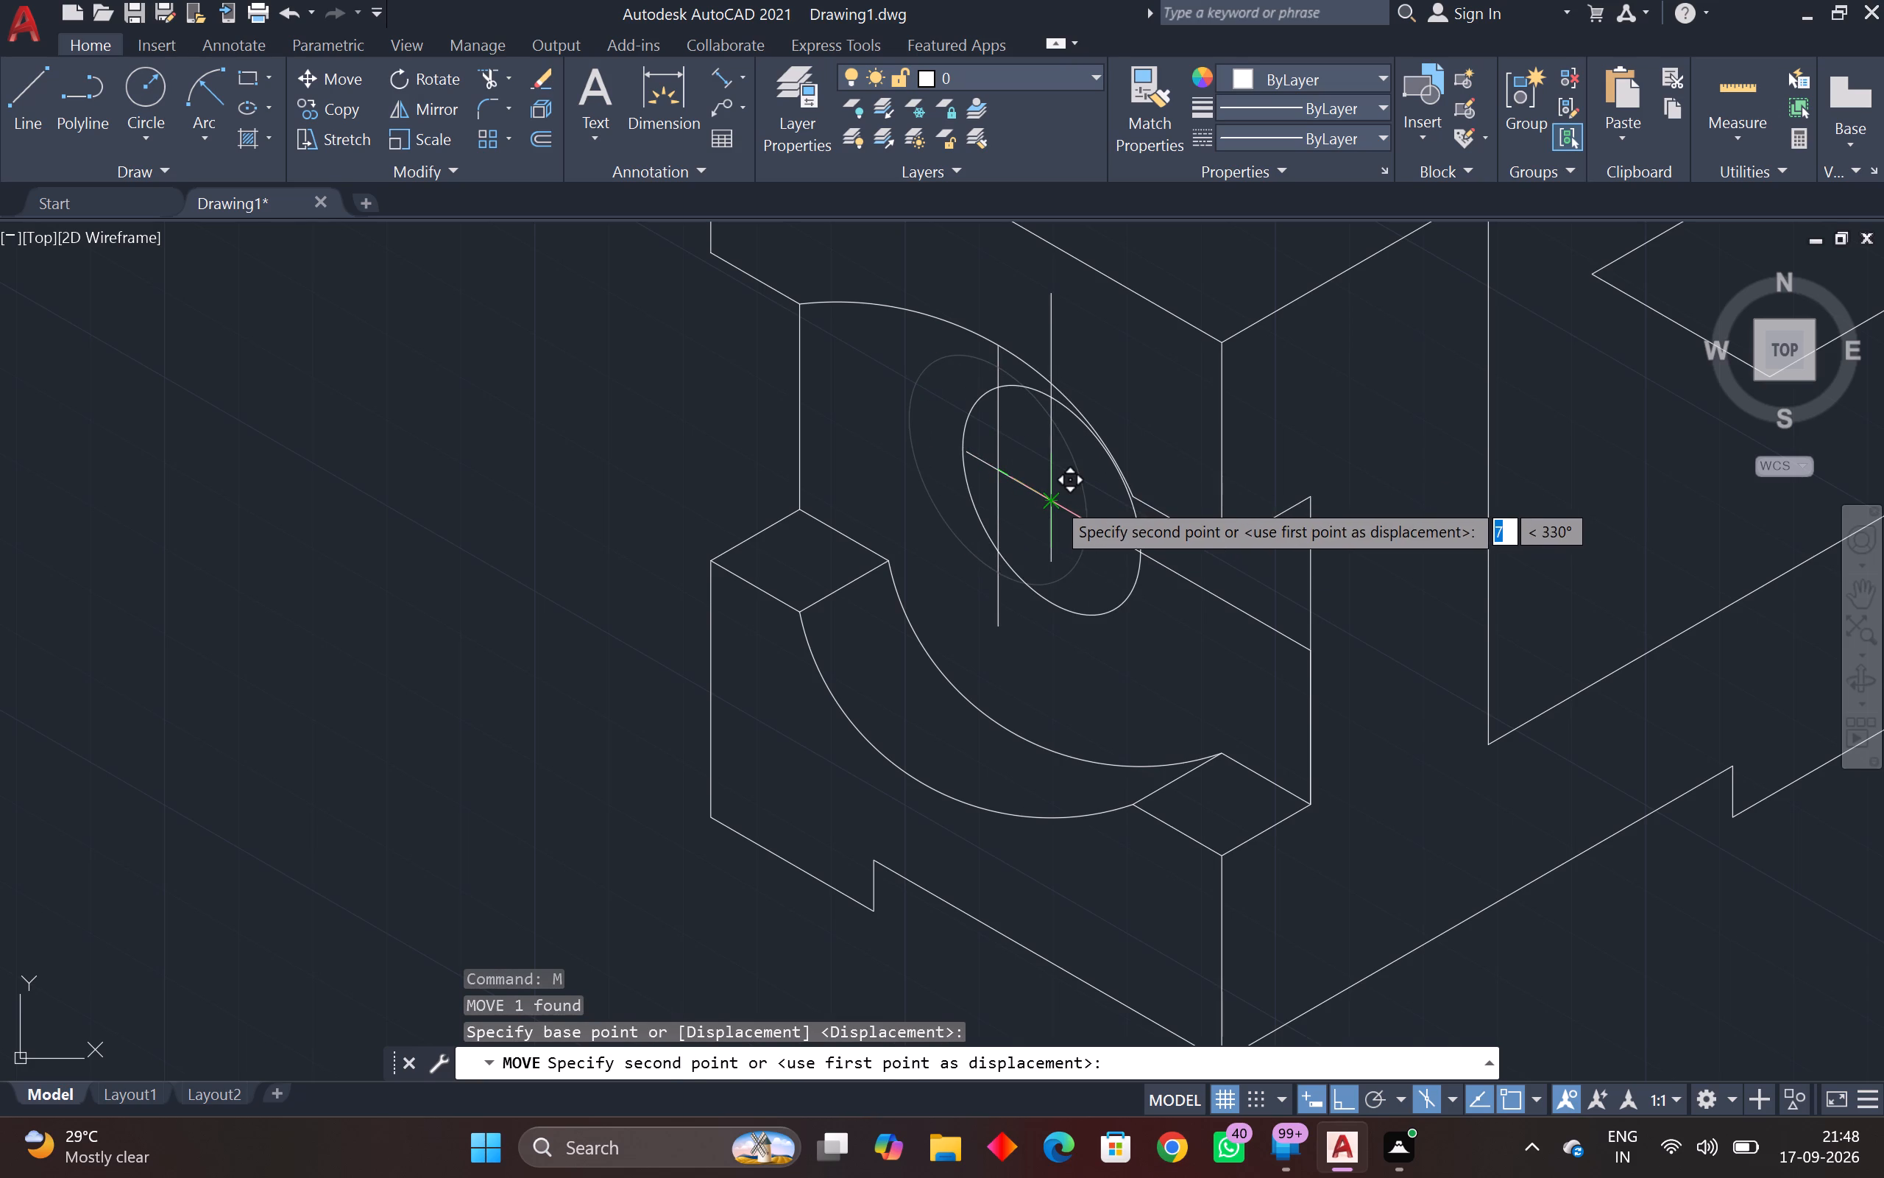
click(1055, 500)
key(Escape)
scroll(1084, 487, up, 3)
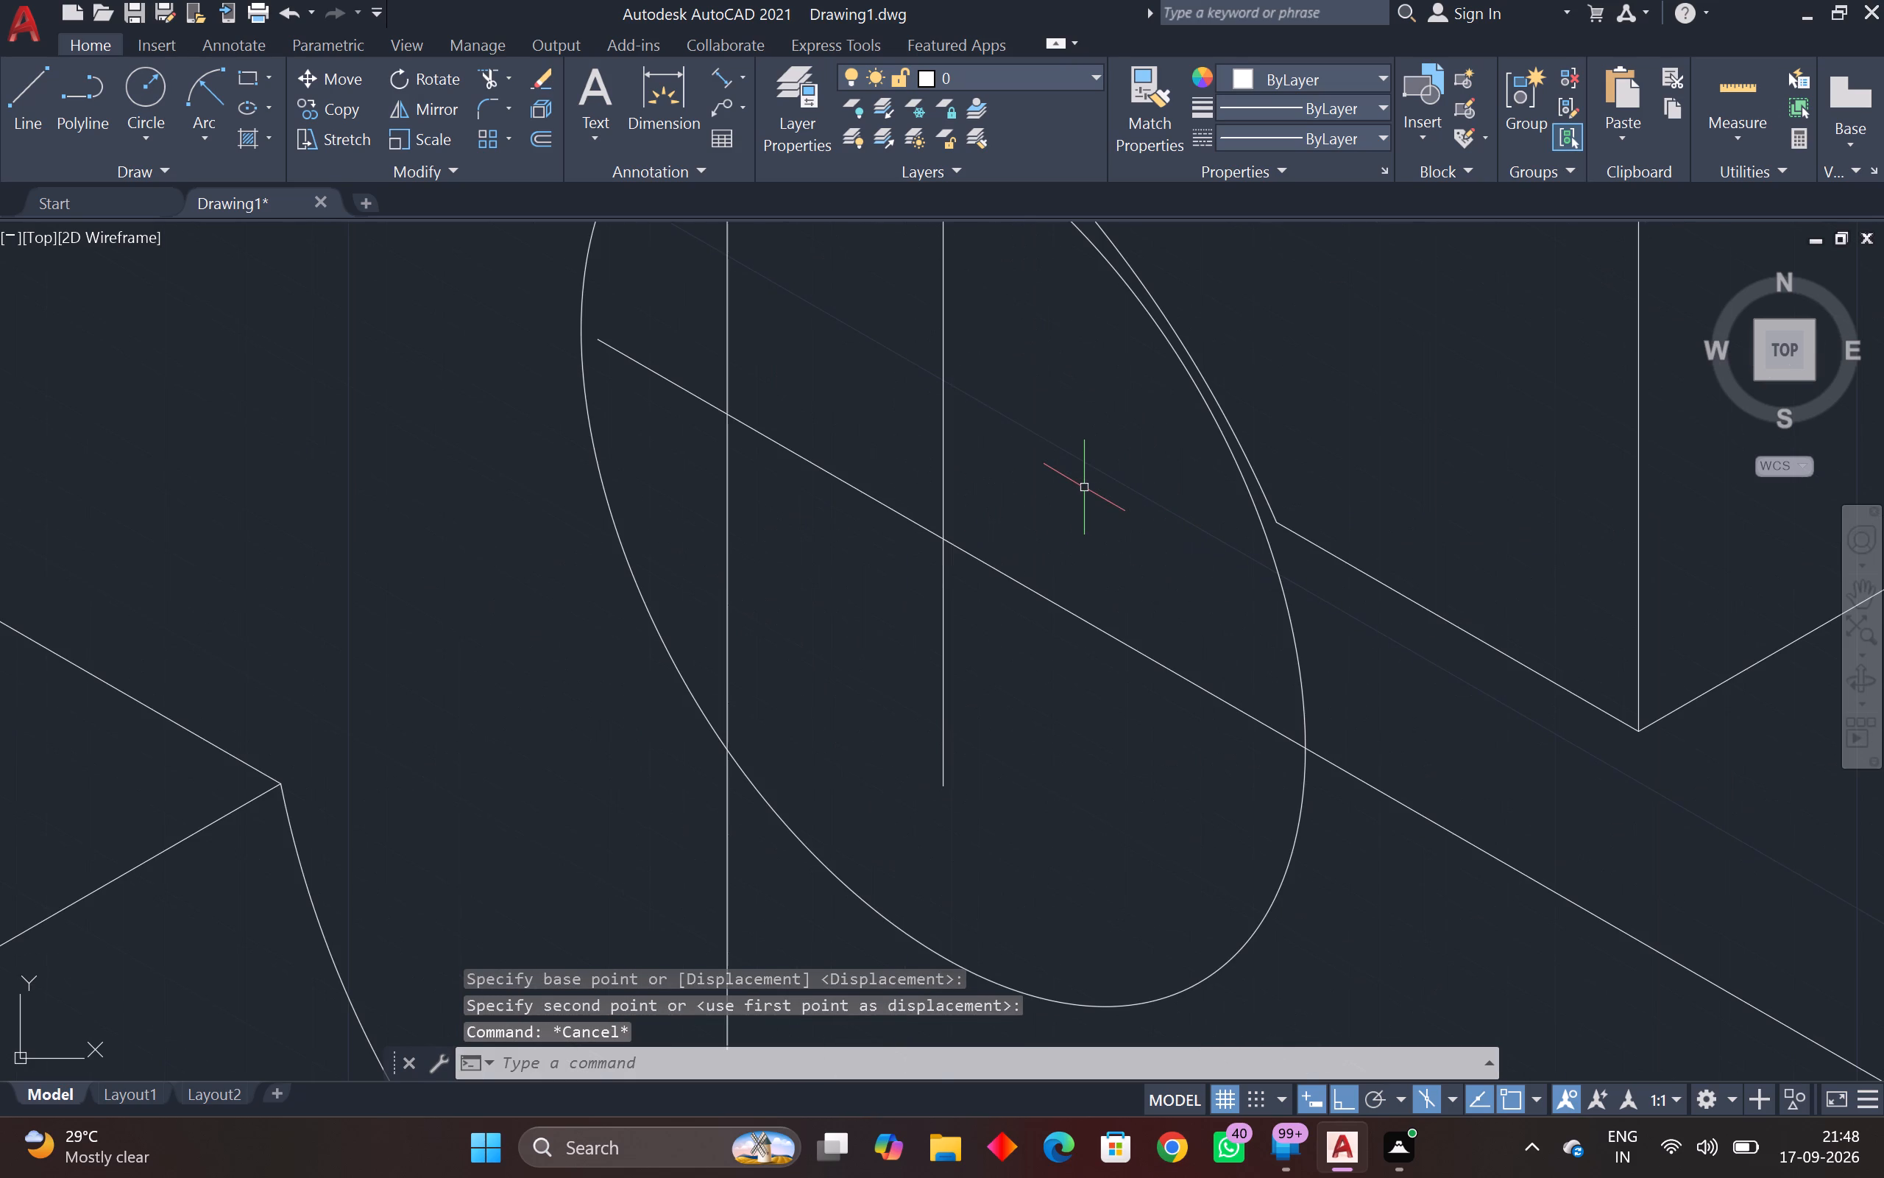
scroll(1084, 487, down, 3)
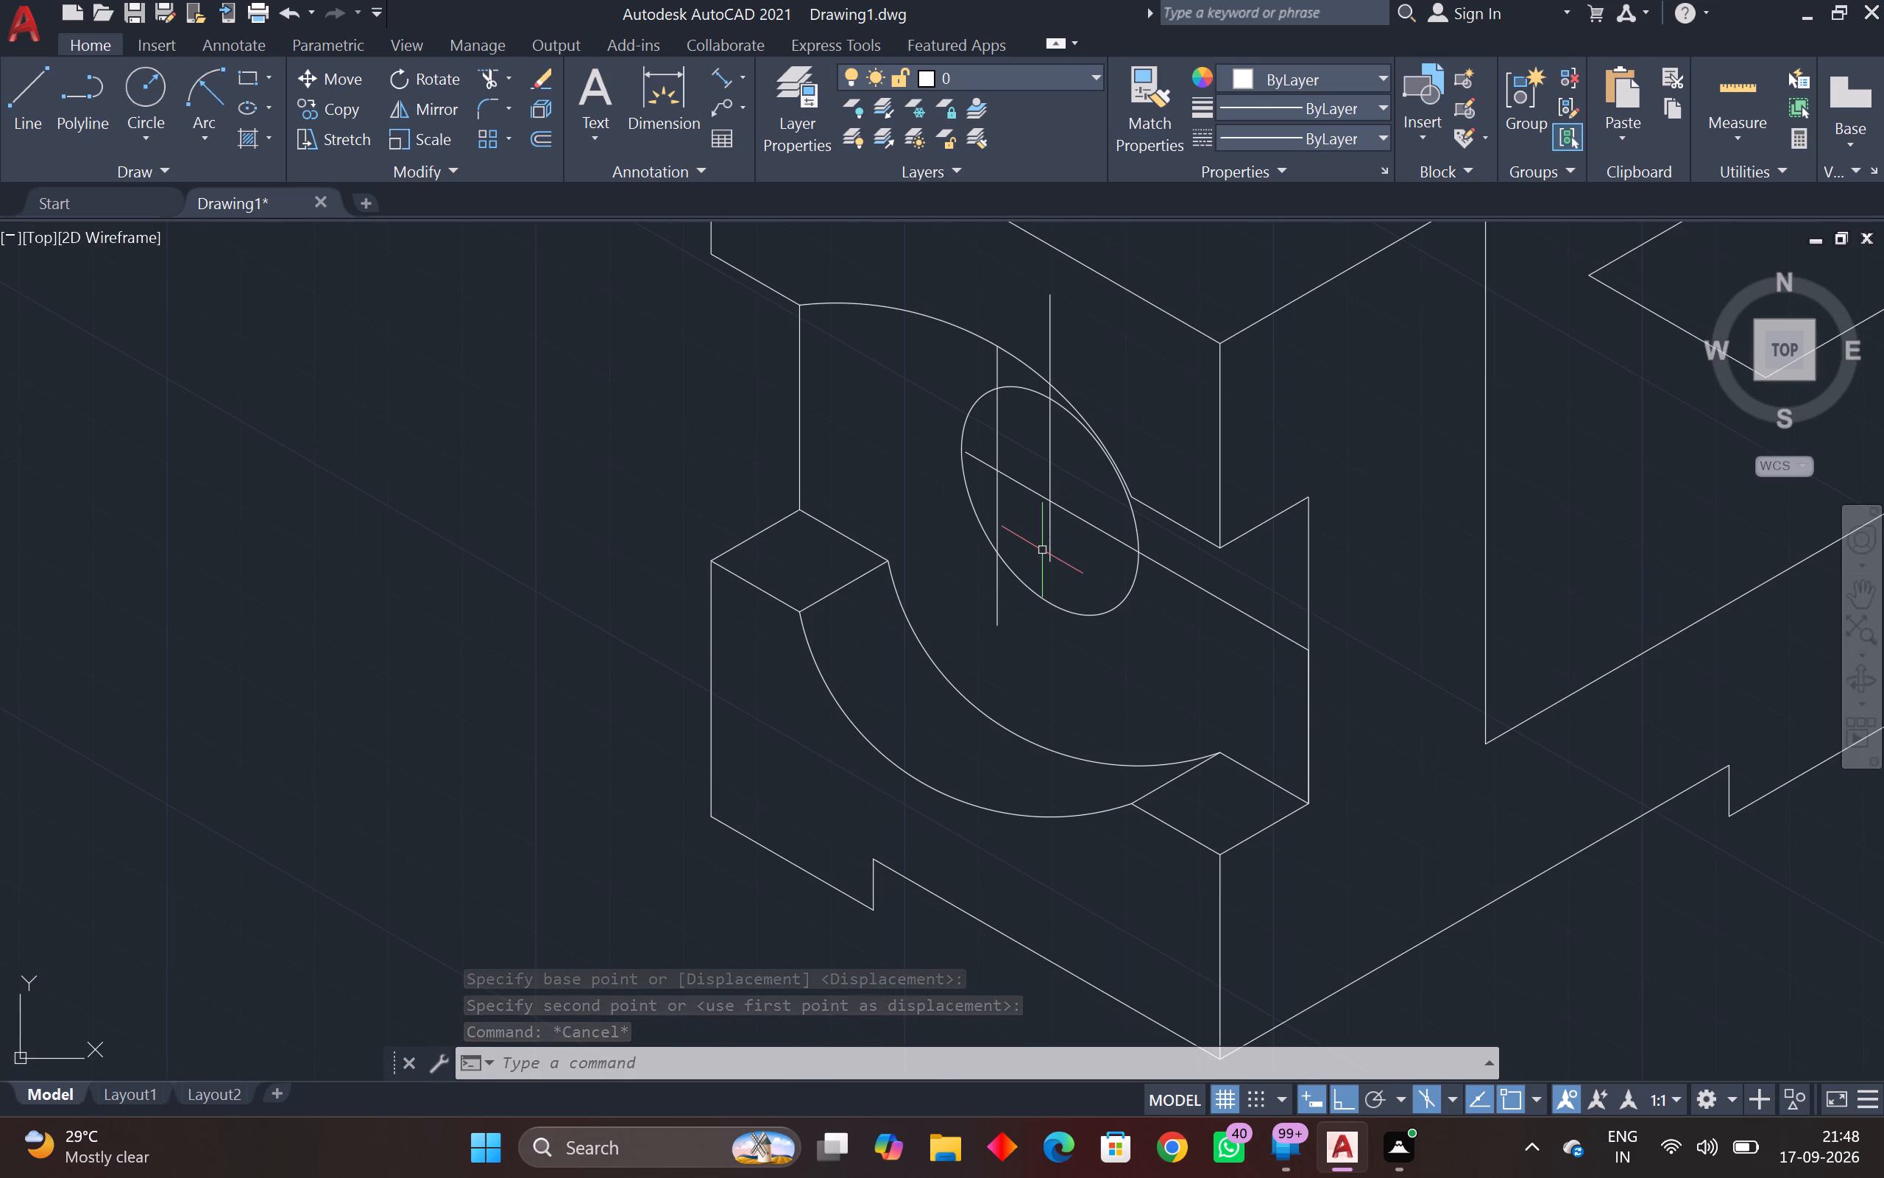
Erase the older vertical centre line that marked the isometric circle's previous centre.
click(1012, 523)
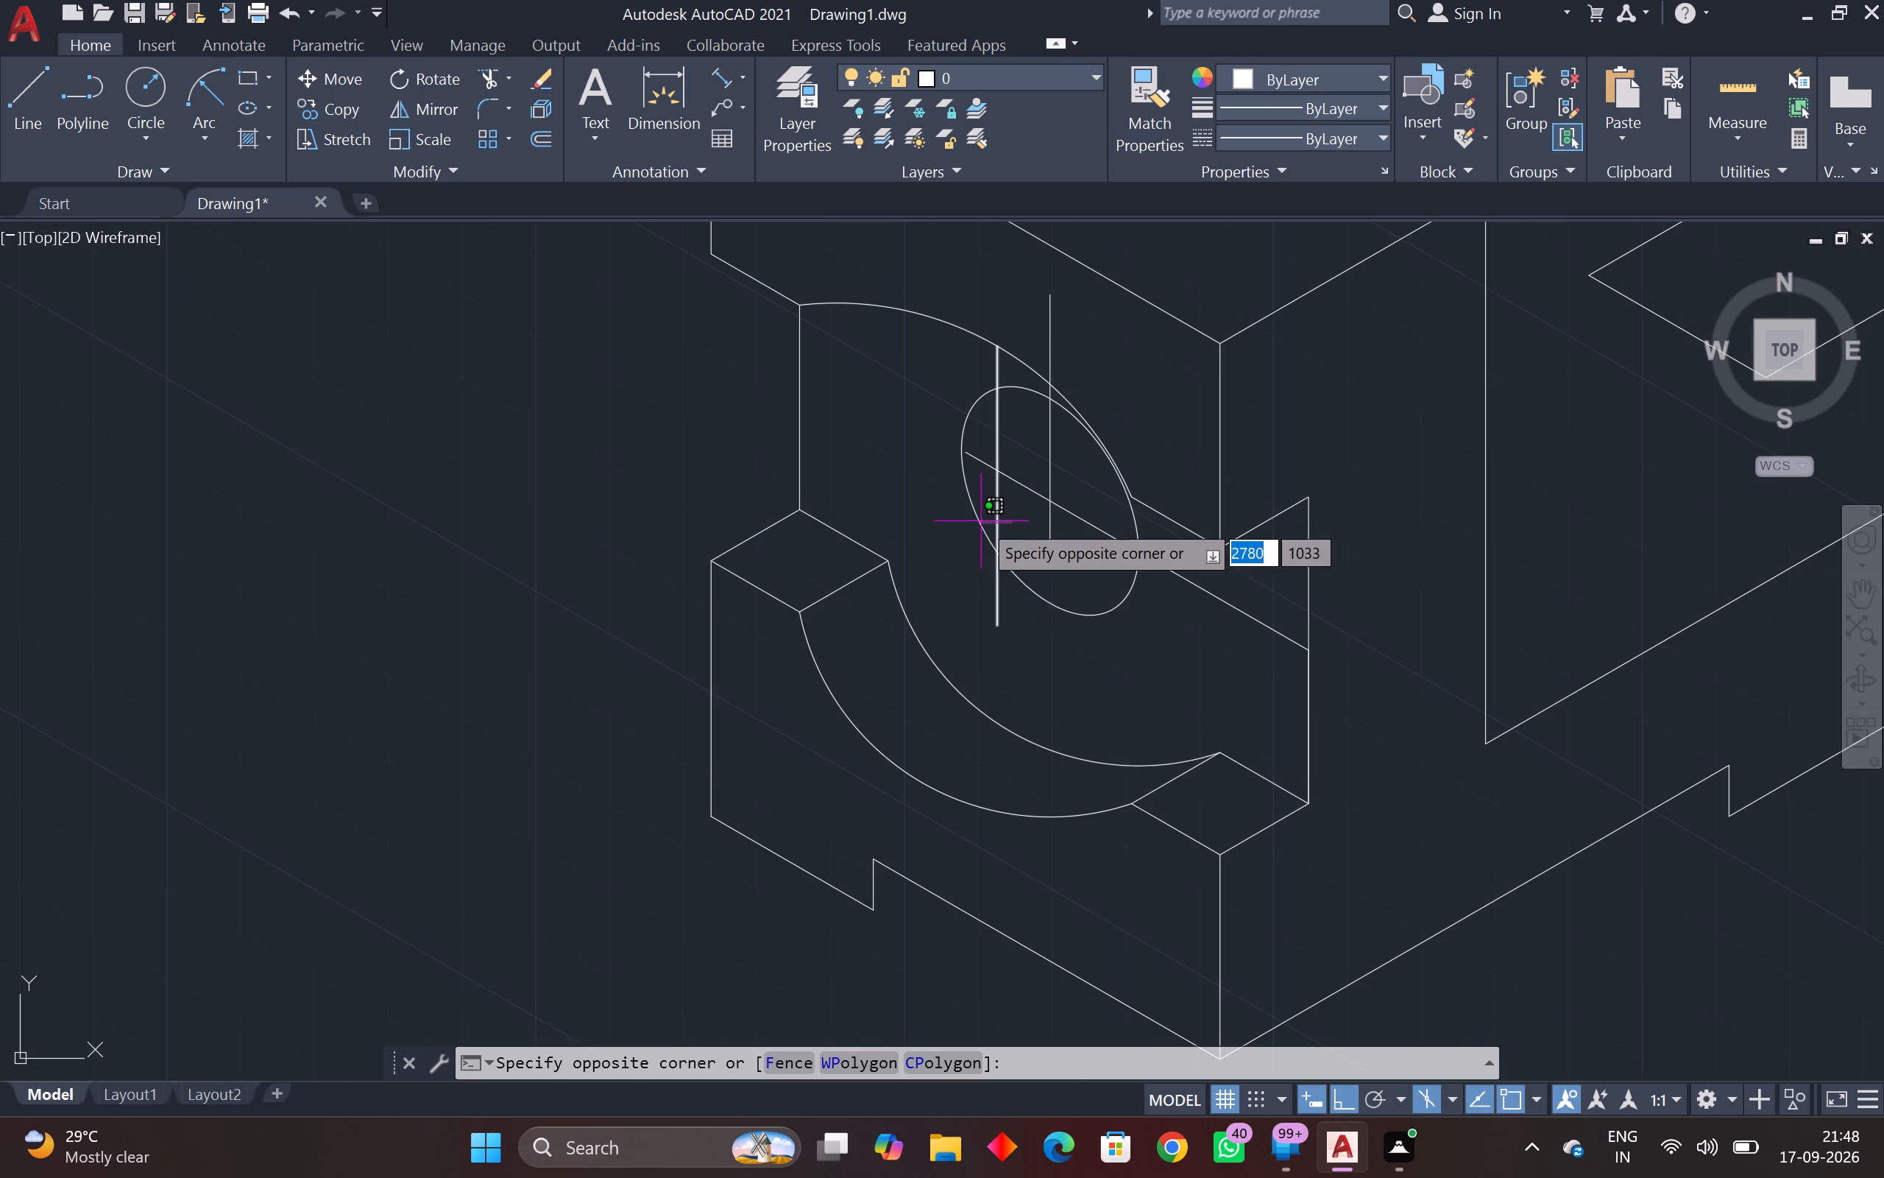
click(981, 521)
key(Delete)
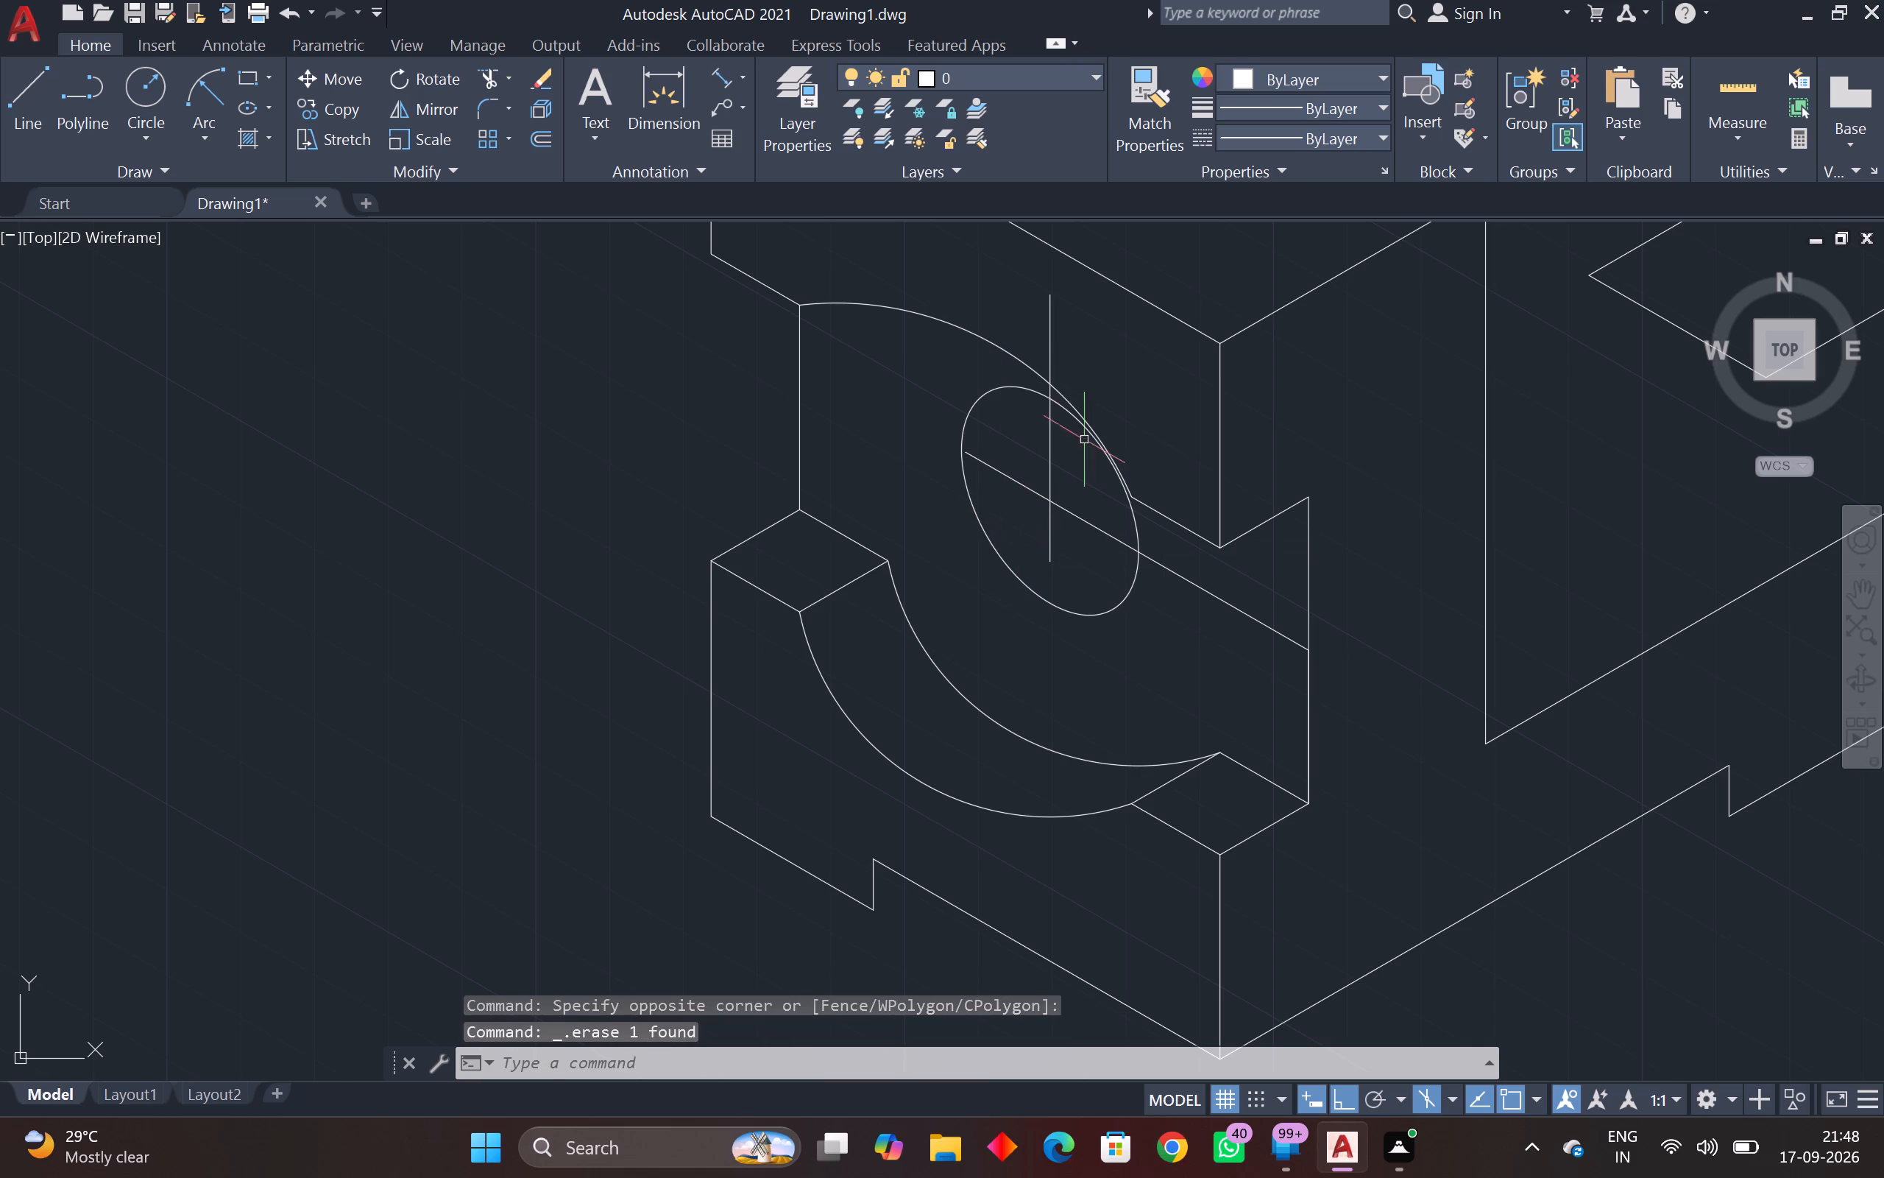
Erase the remaining vertical construction line through the moved isometric circle's centre.
click(1044, 338)
click(1075, 328)
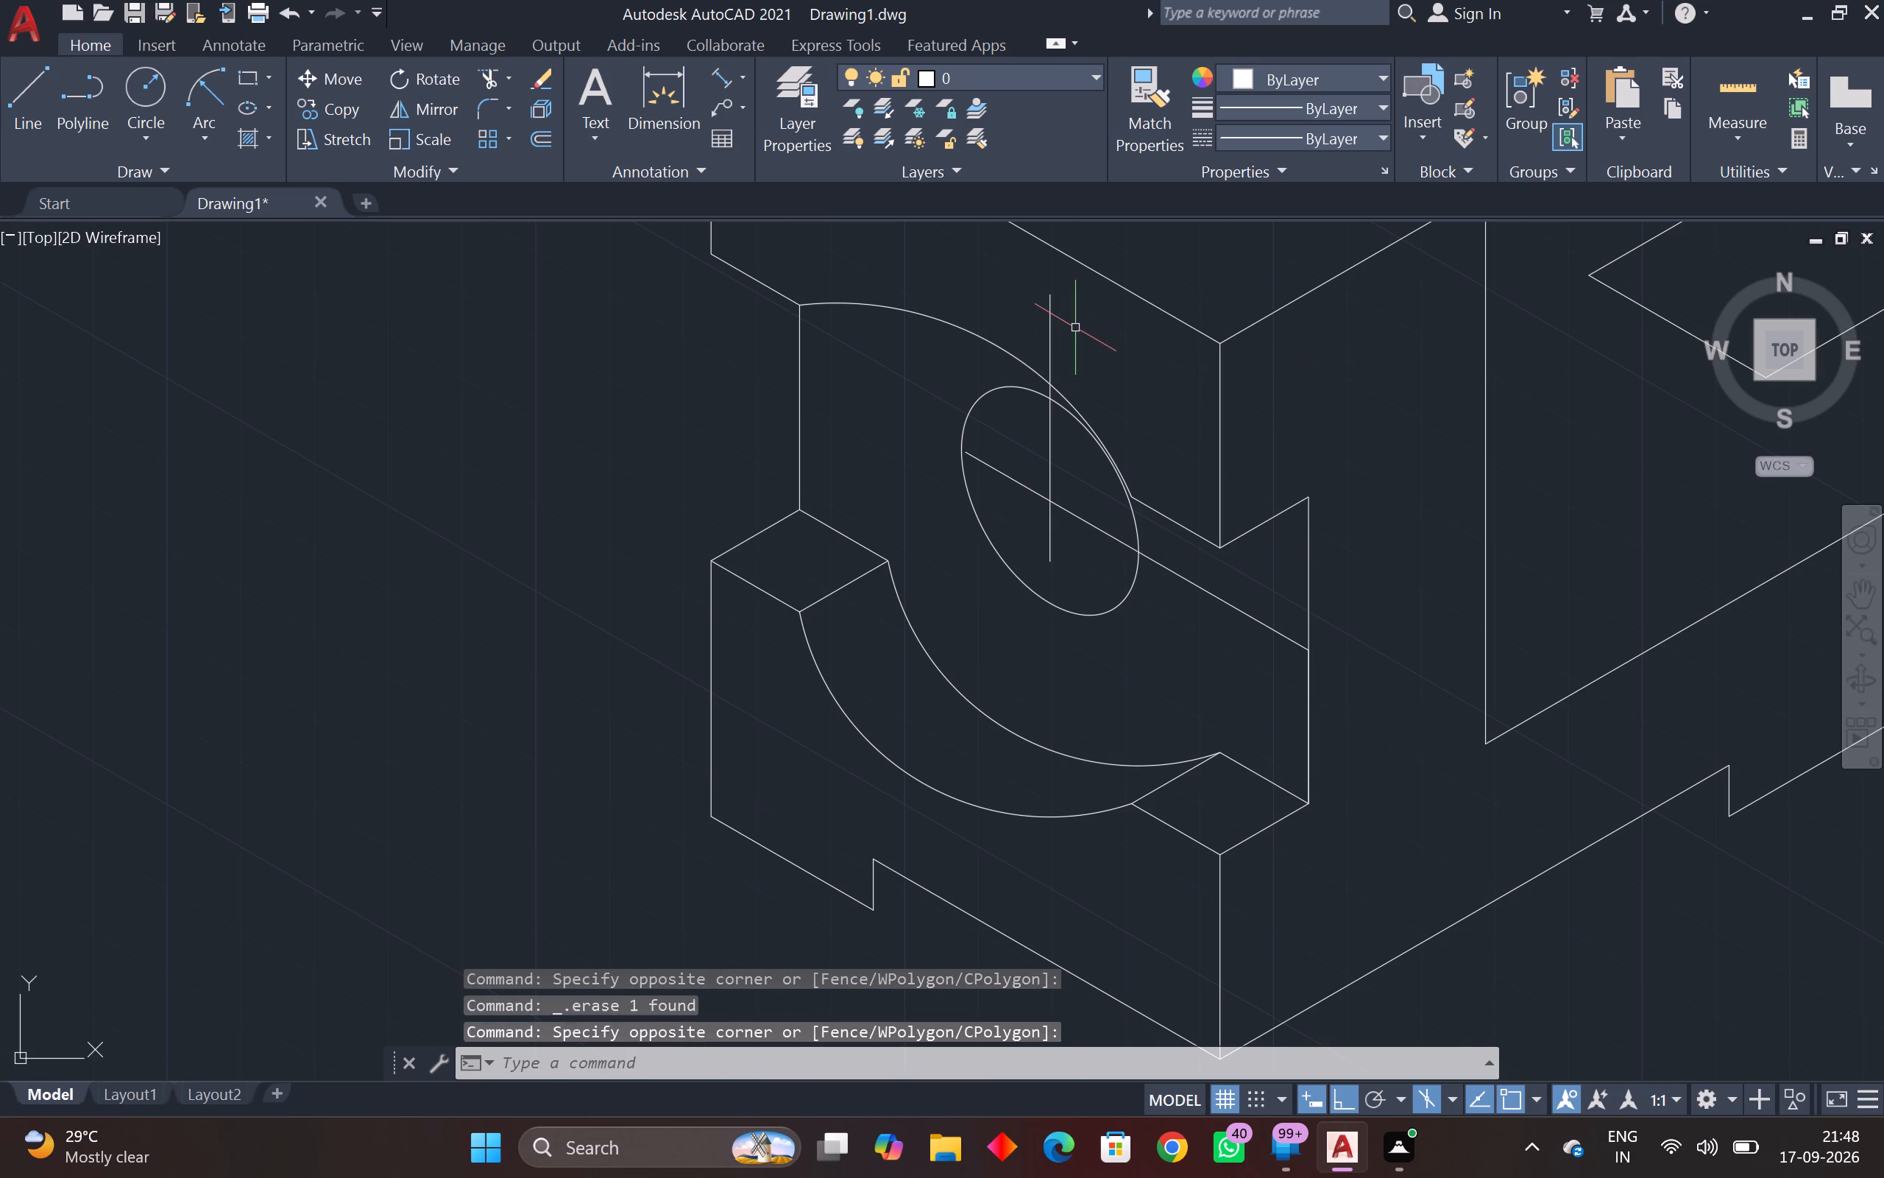
click(1075, 327)
click(1020, 329)
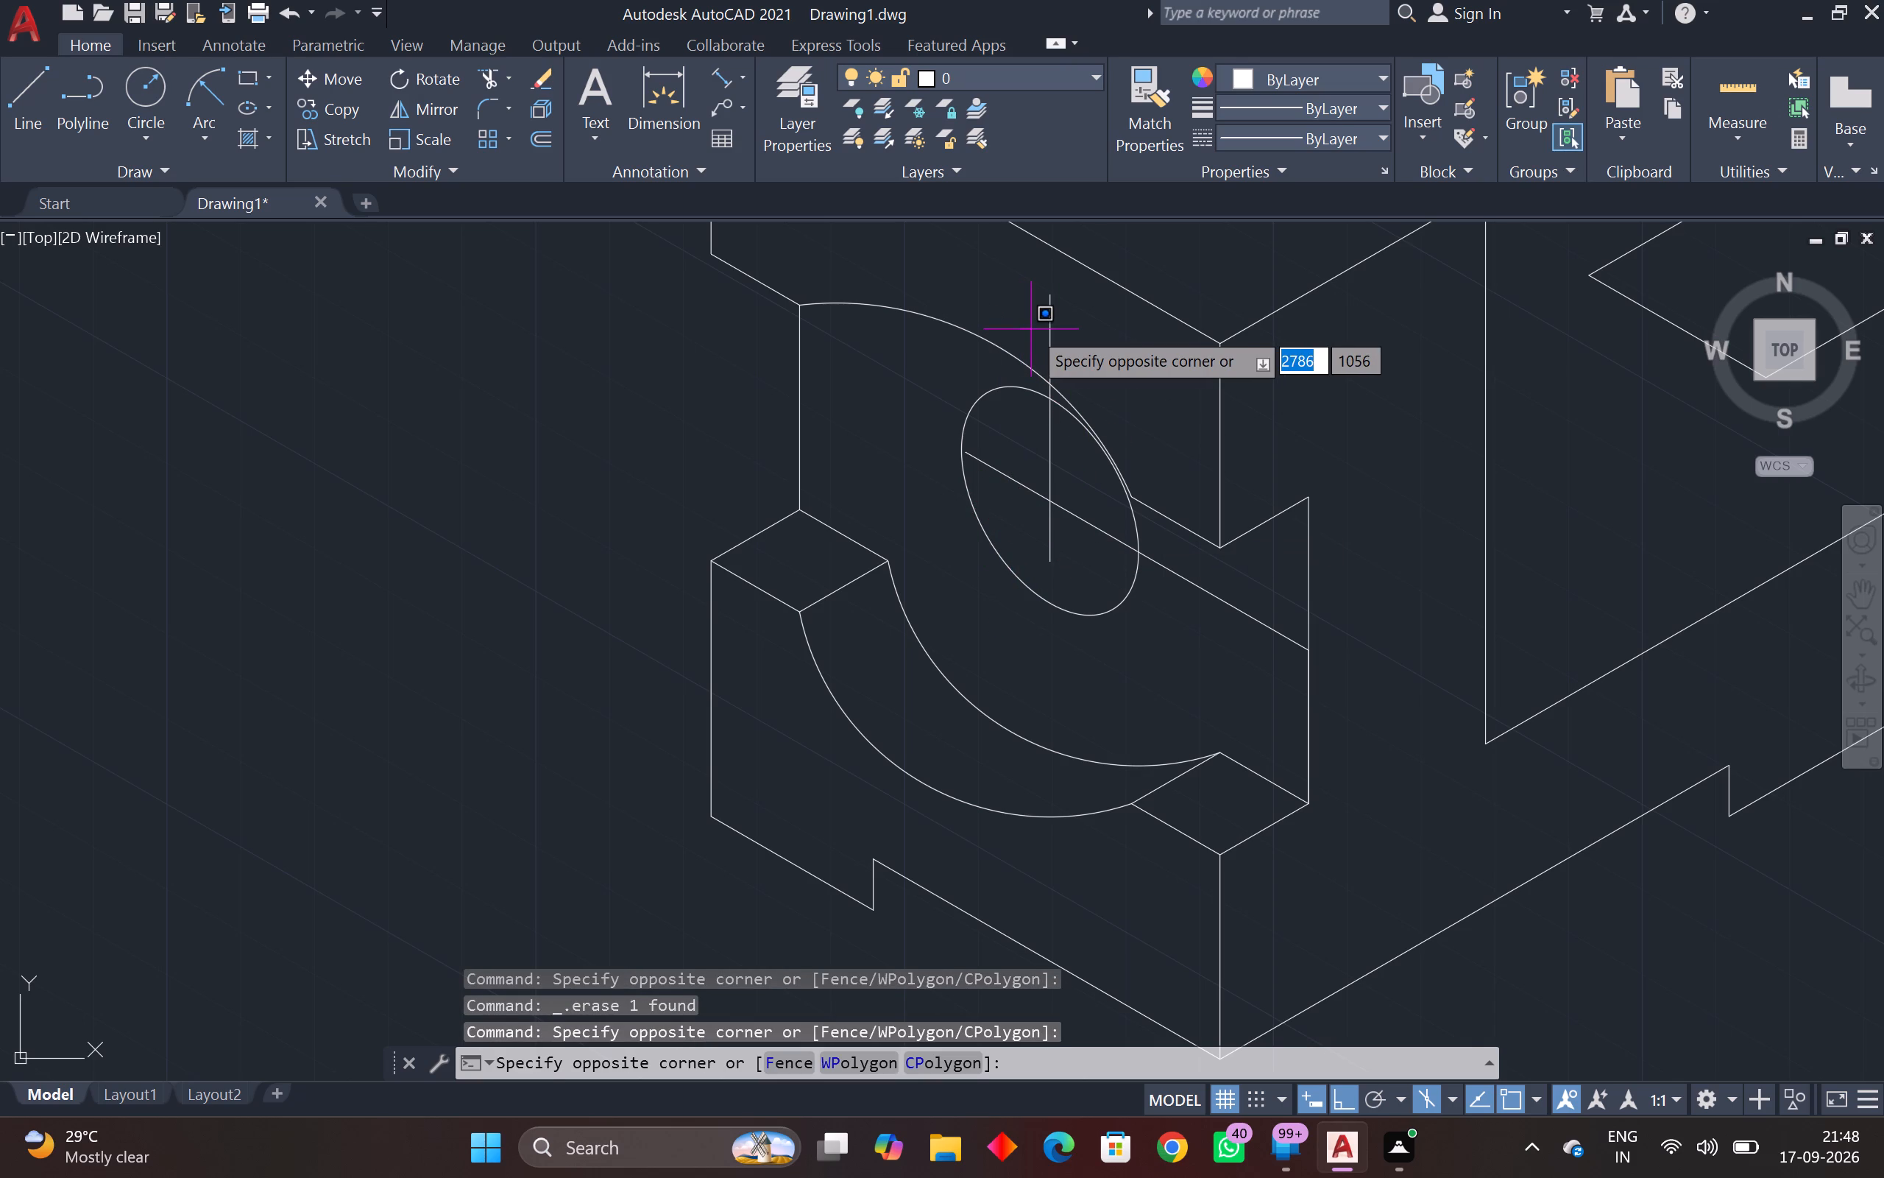
key(space)
click(1082, 364)
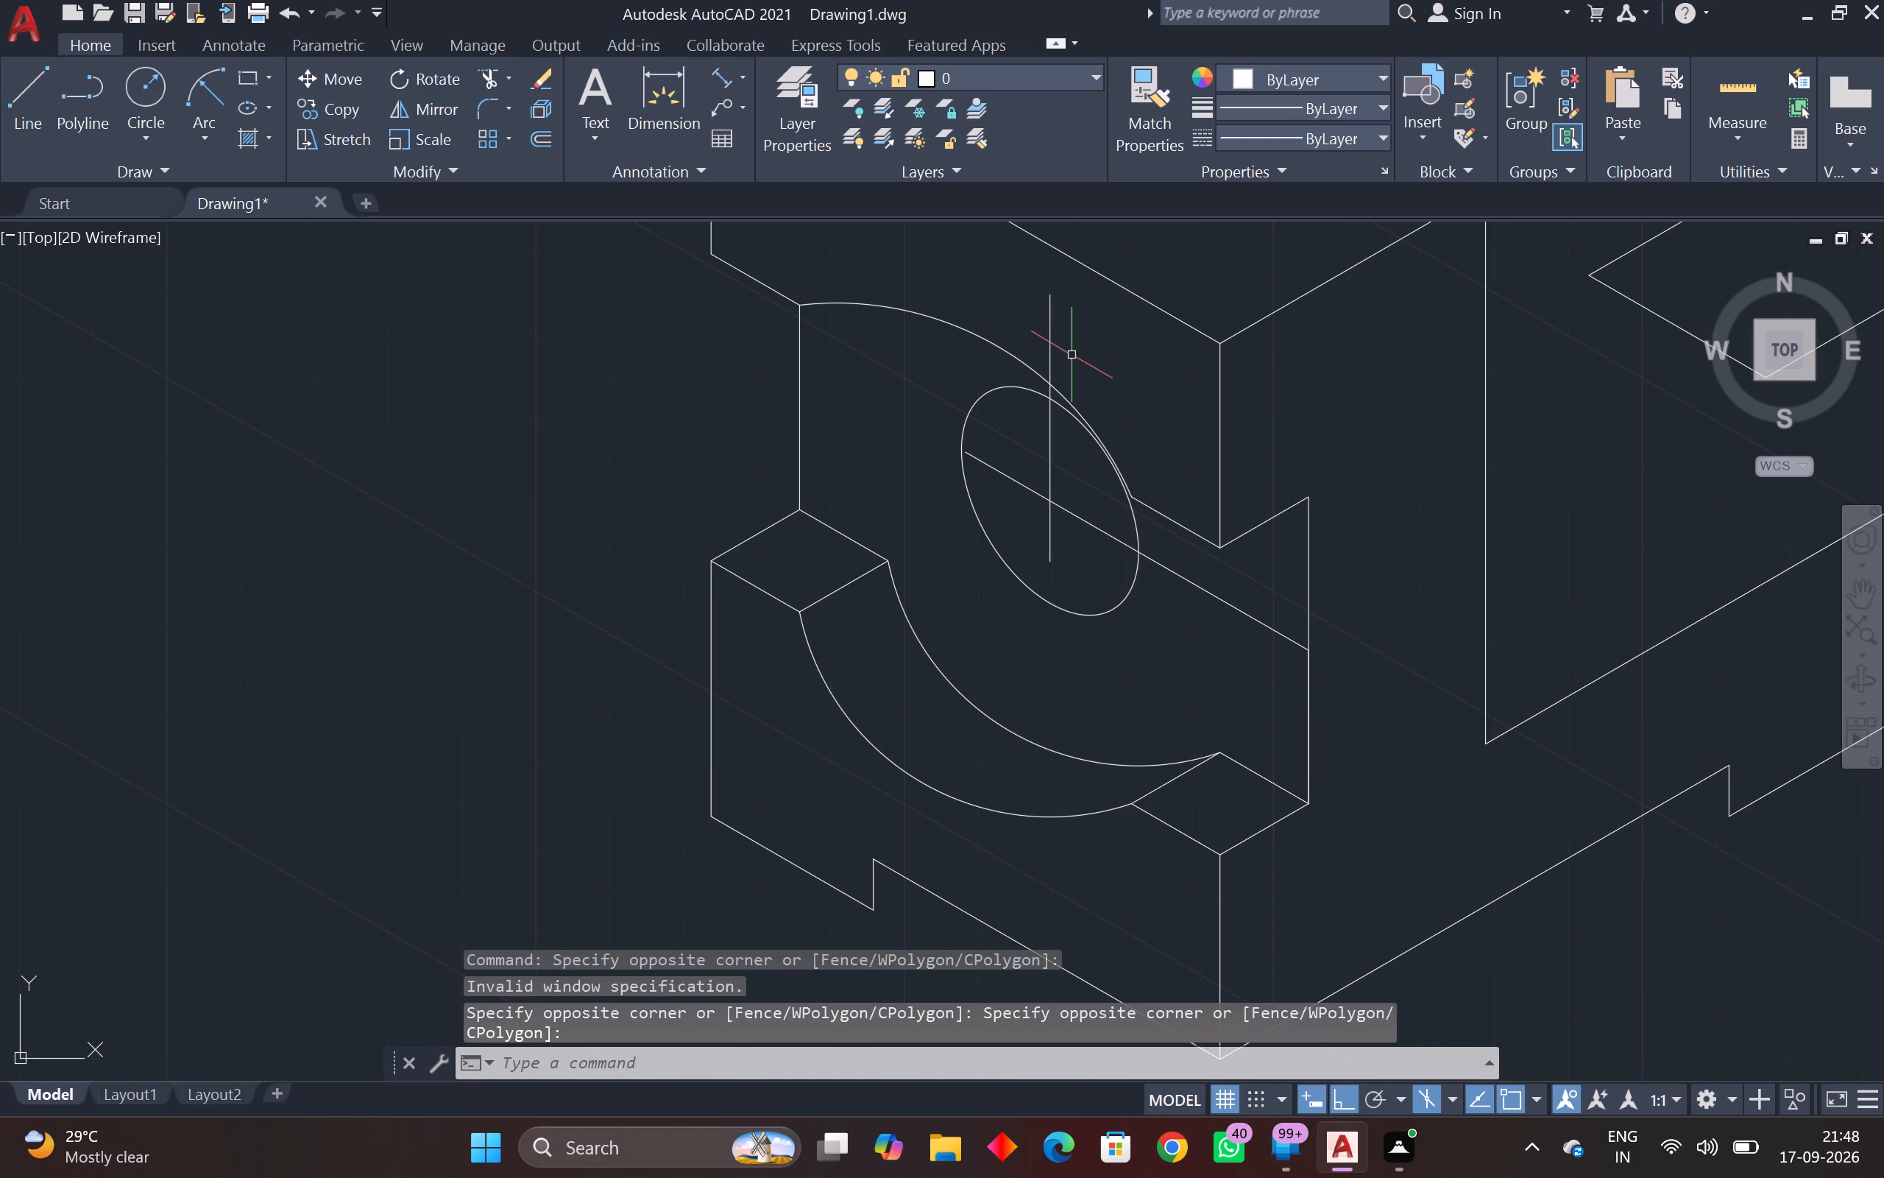
key(Escape)
drag(1072, 353, 1060, 348)
click(1021, 317)
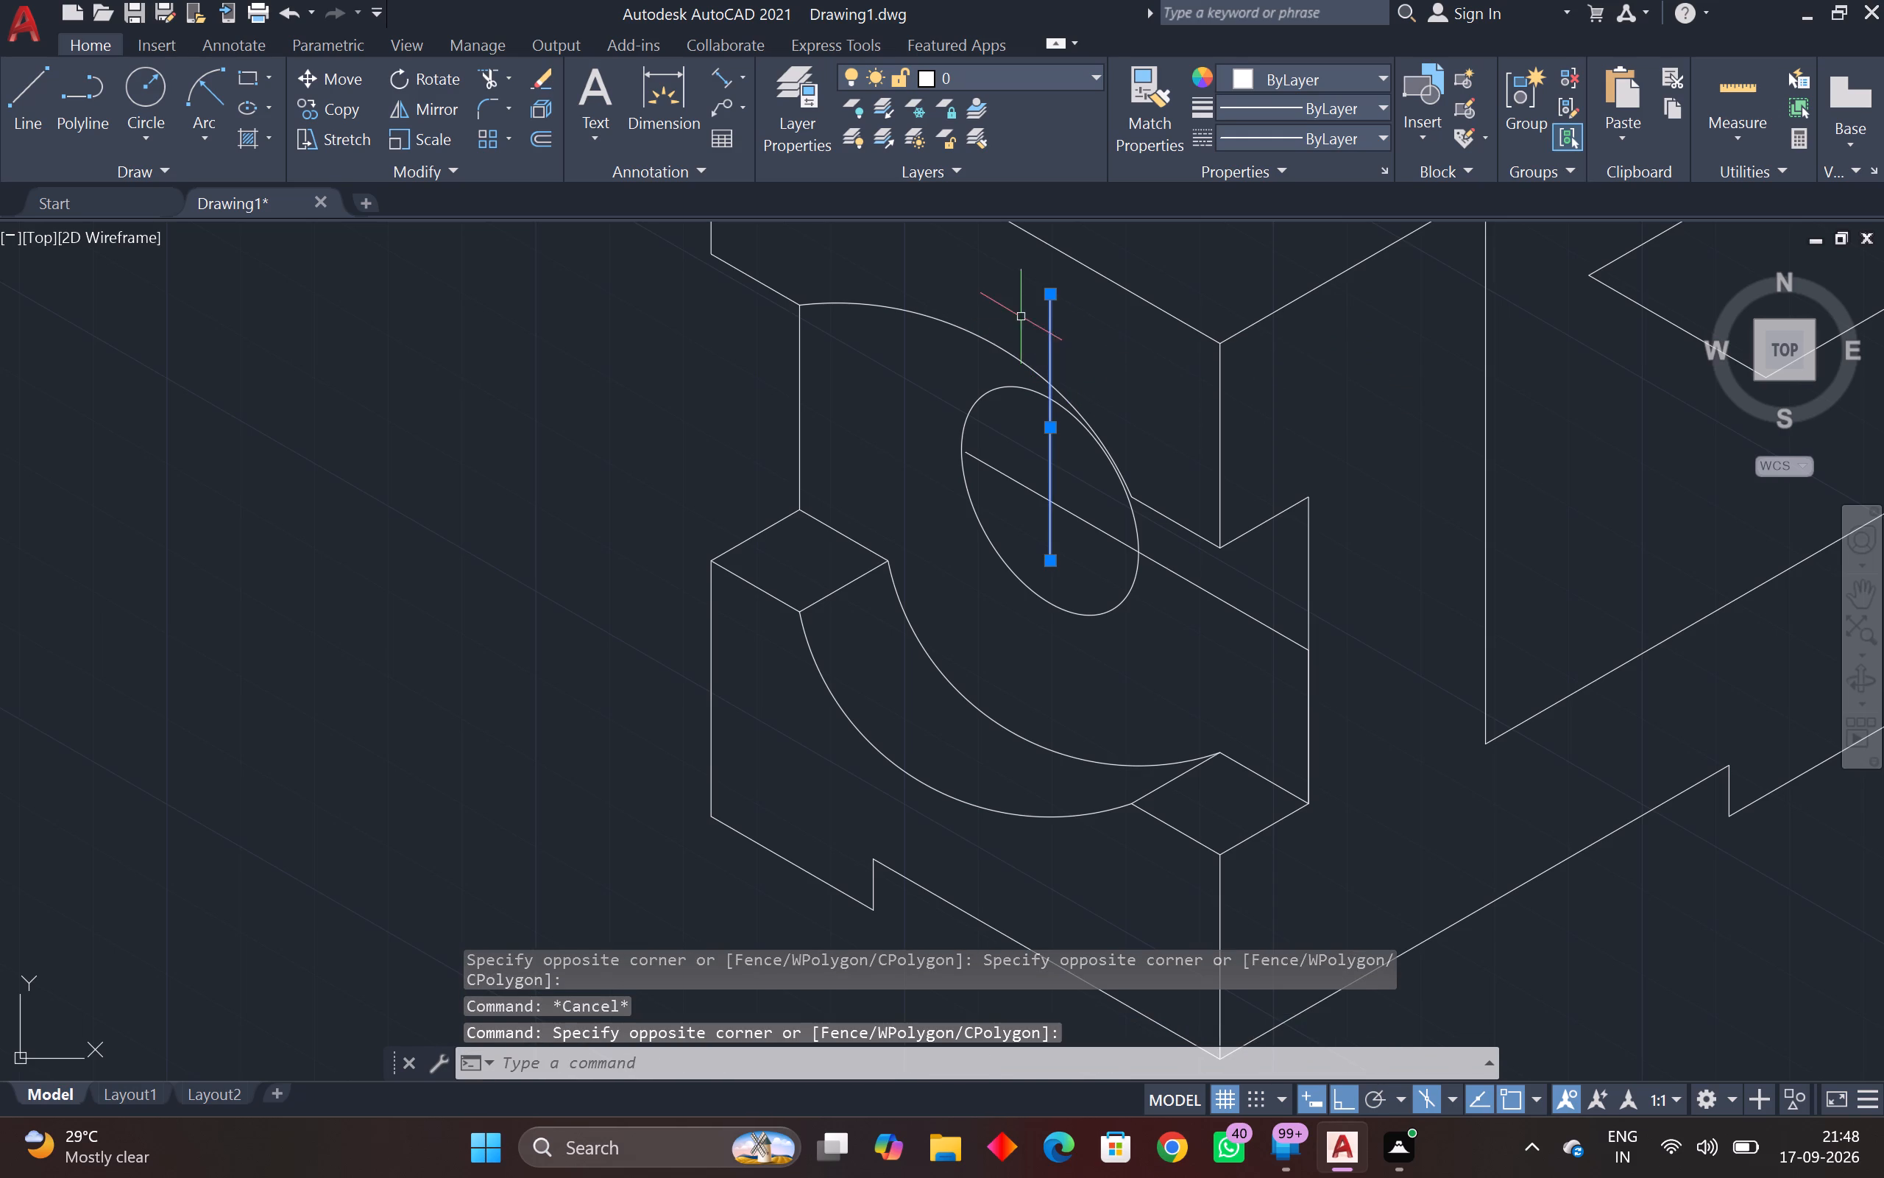
key(Delete)
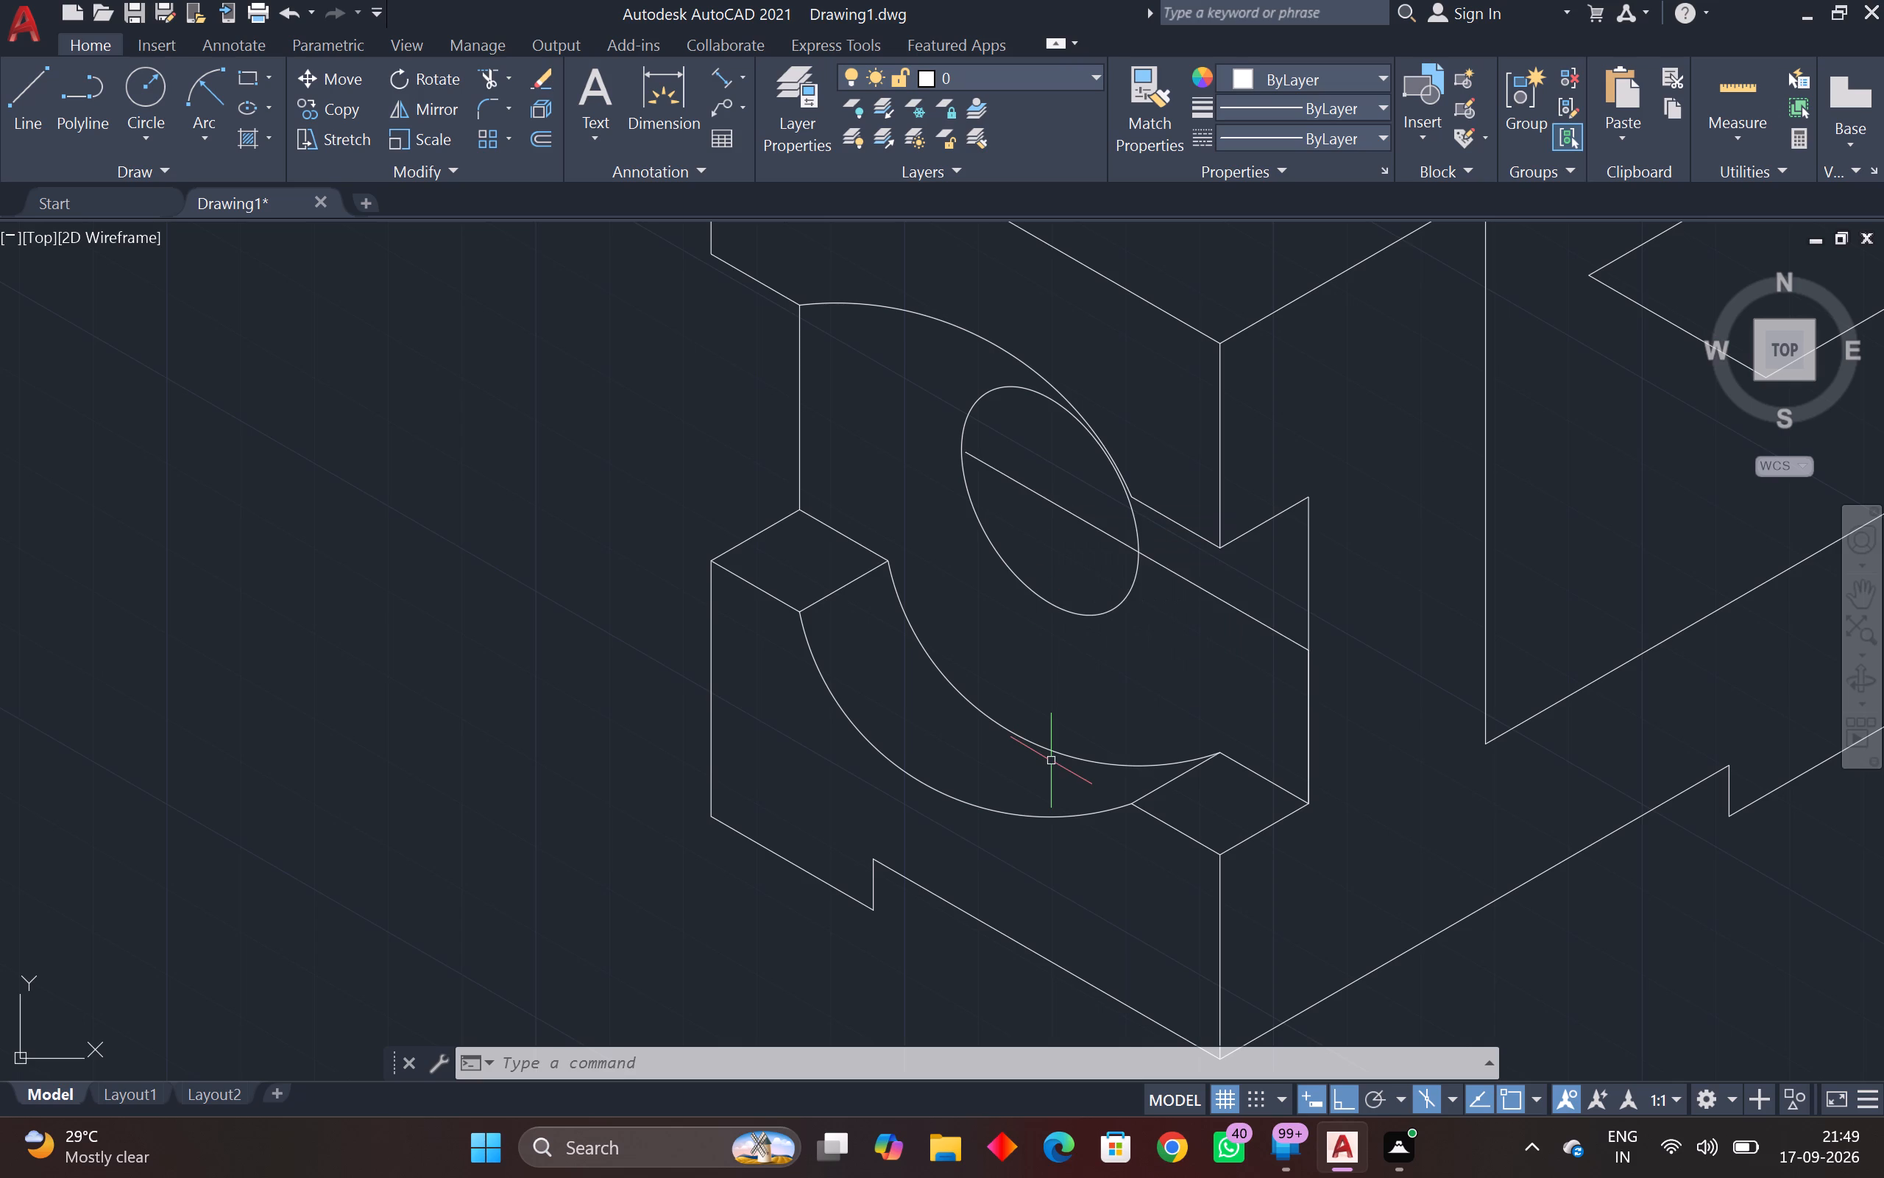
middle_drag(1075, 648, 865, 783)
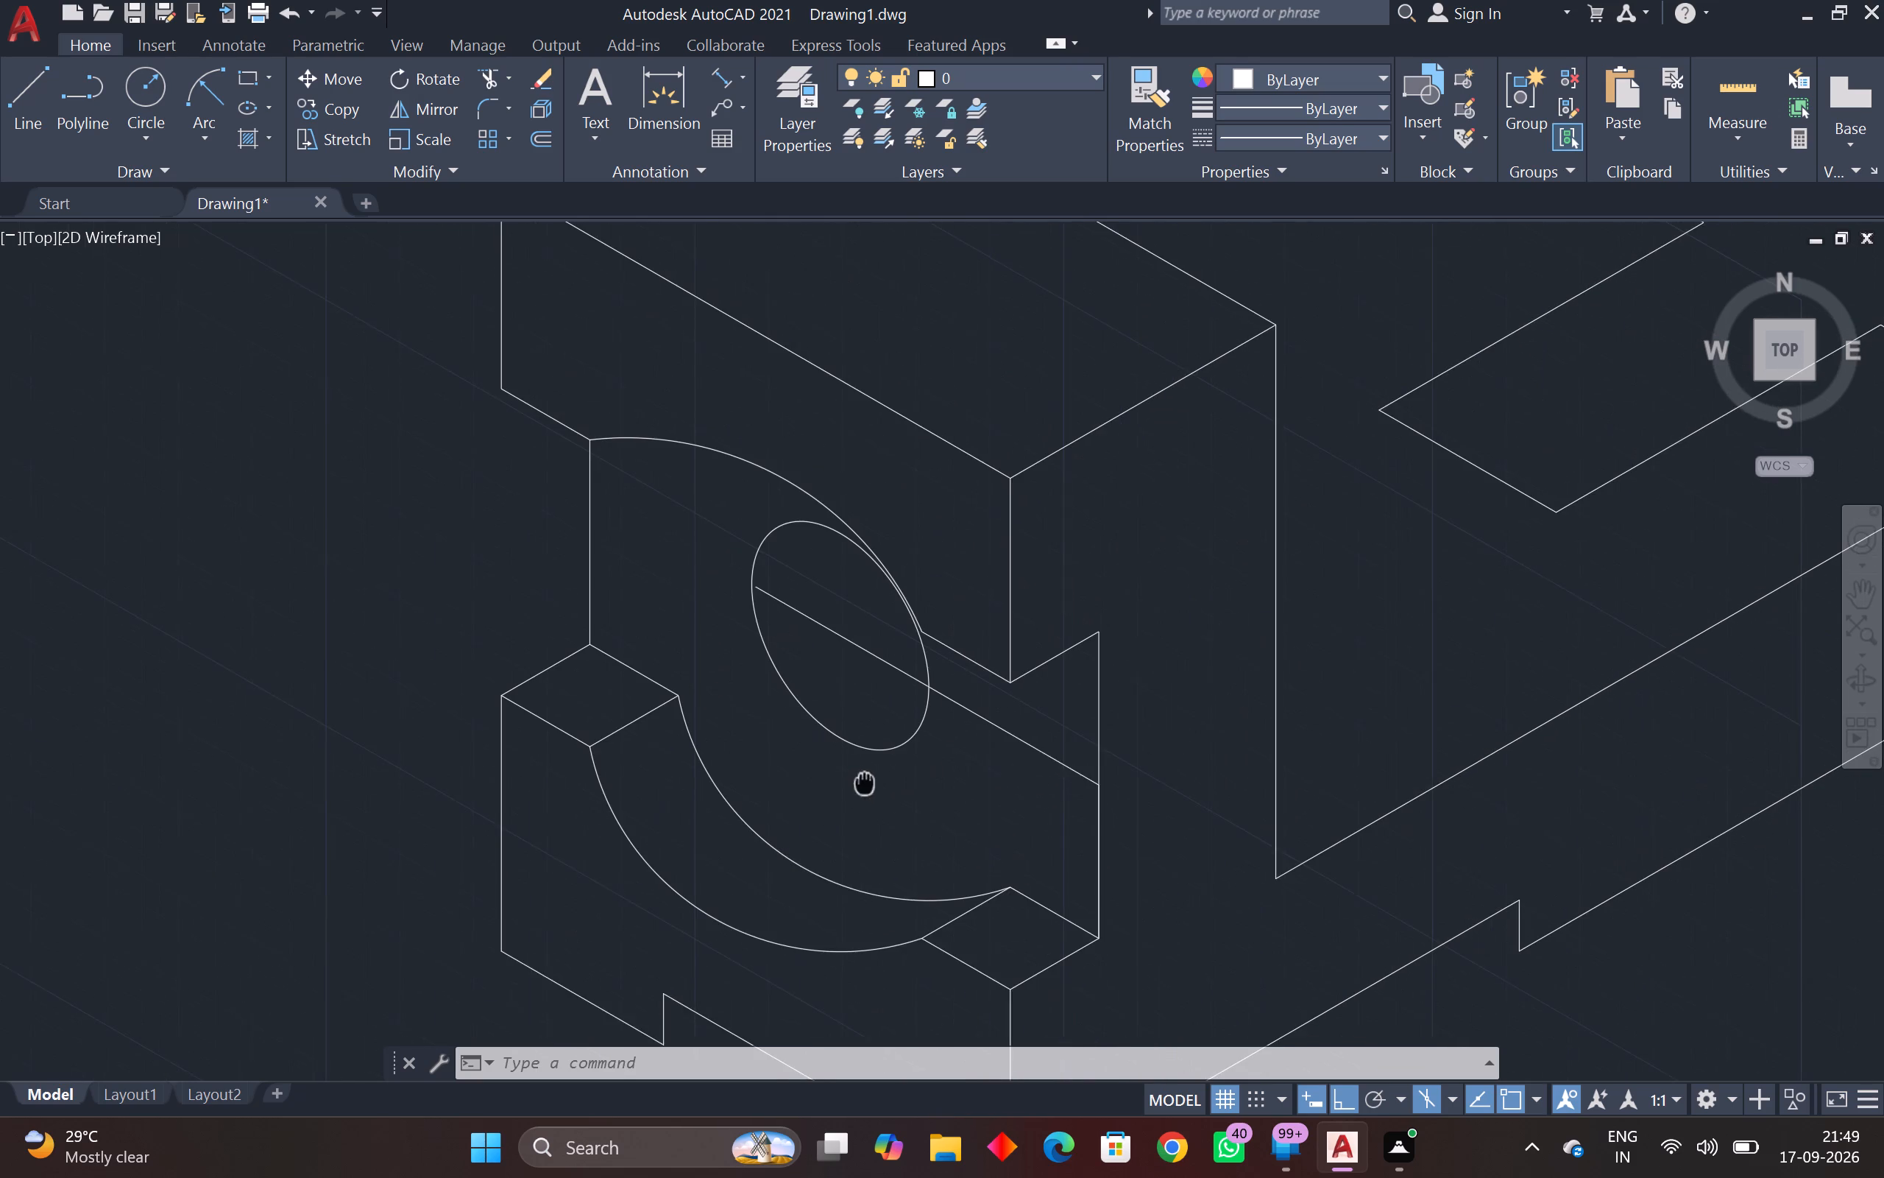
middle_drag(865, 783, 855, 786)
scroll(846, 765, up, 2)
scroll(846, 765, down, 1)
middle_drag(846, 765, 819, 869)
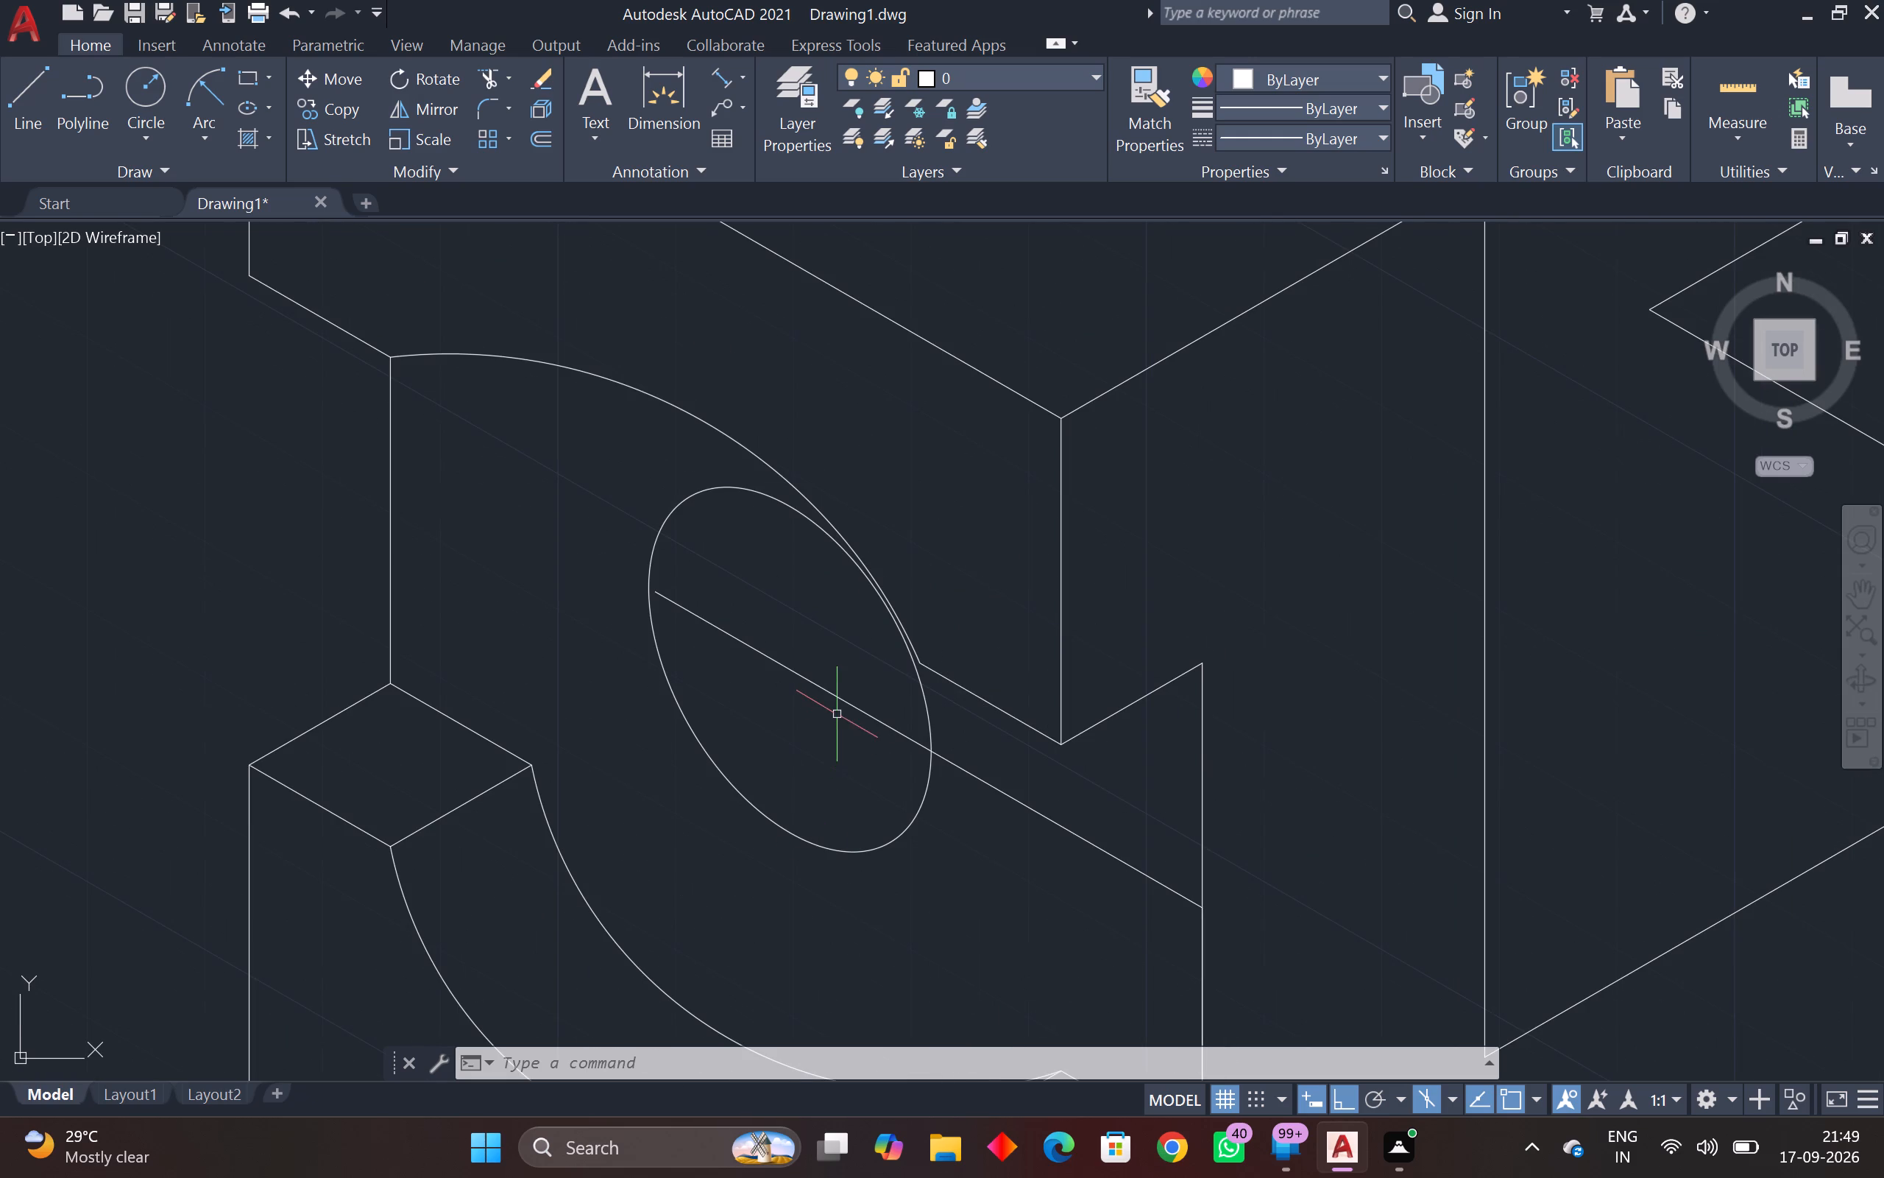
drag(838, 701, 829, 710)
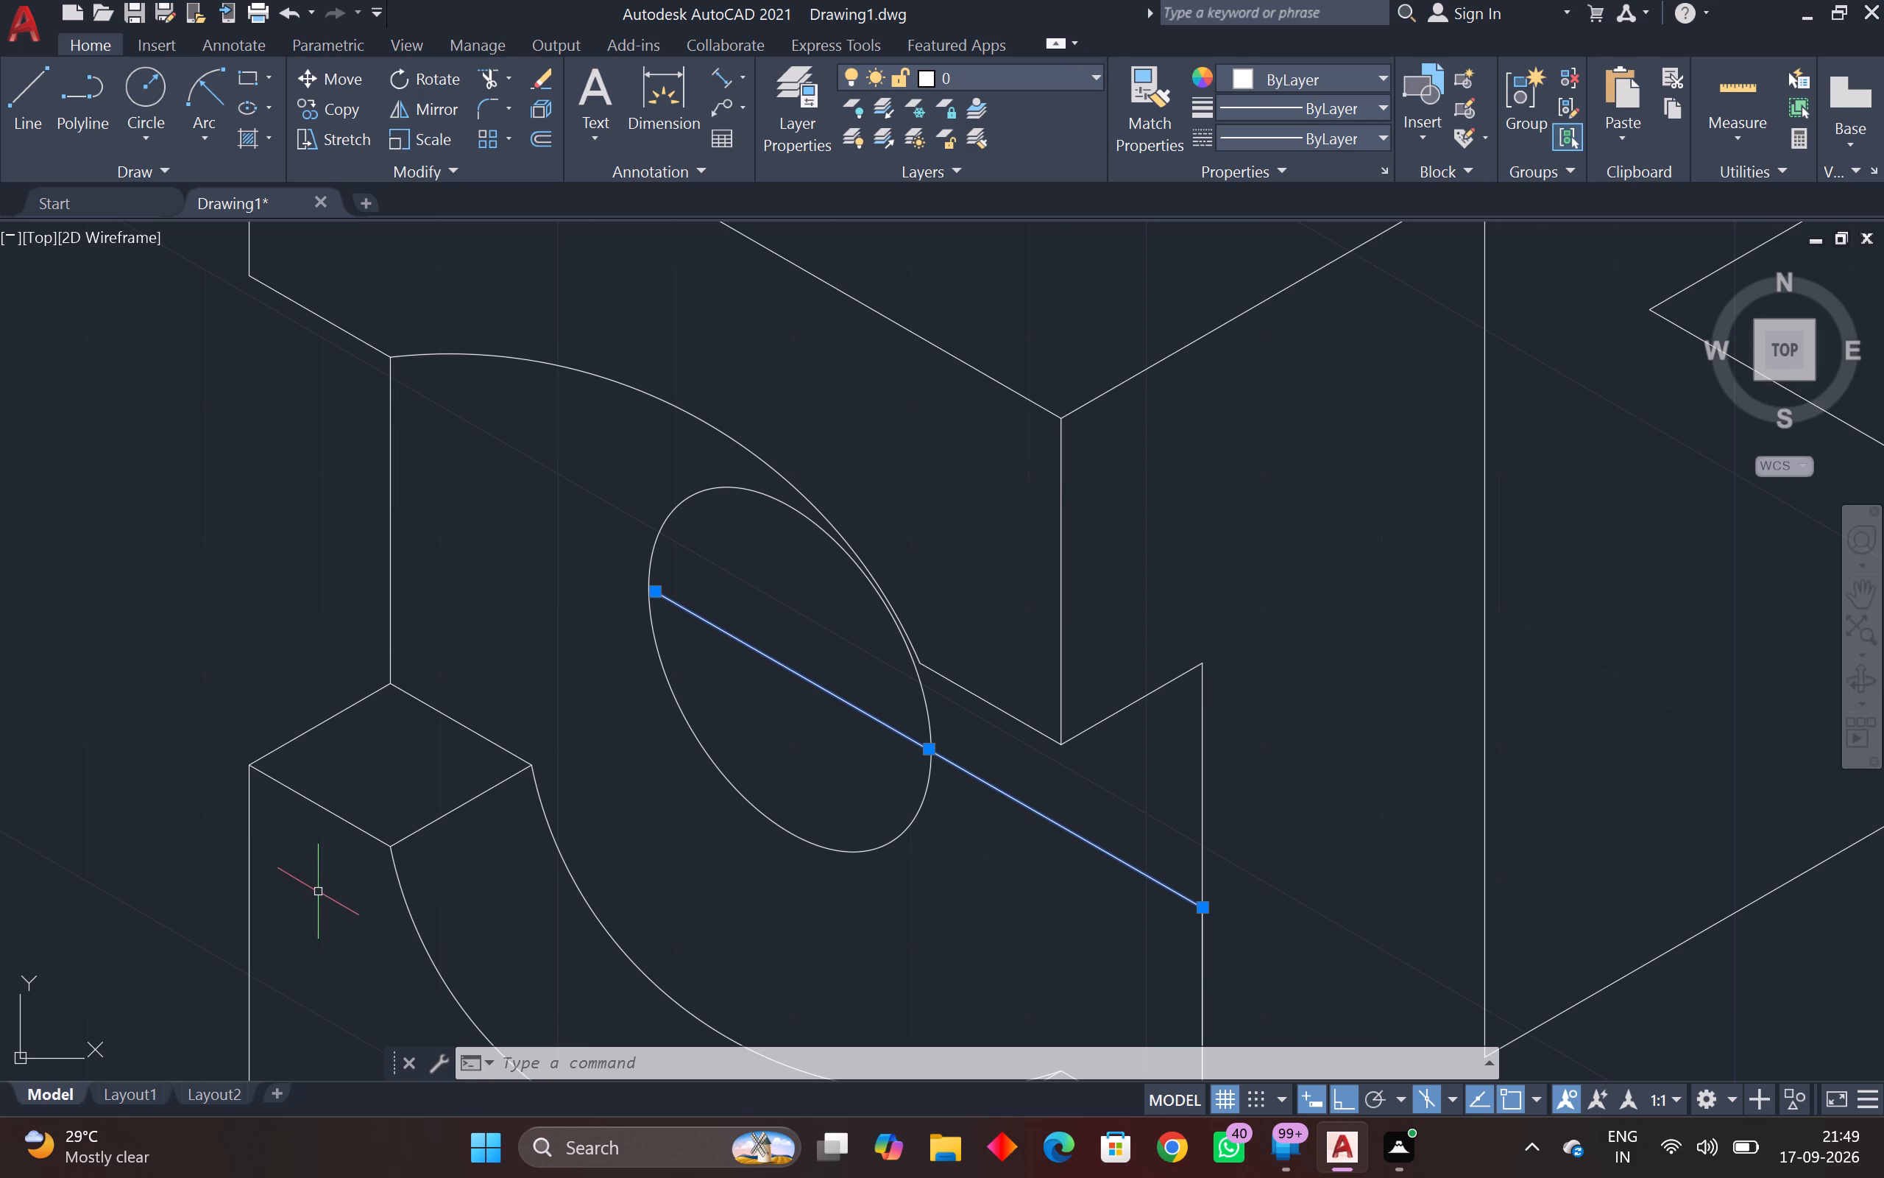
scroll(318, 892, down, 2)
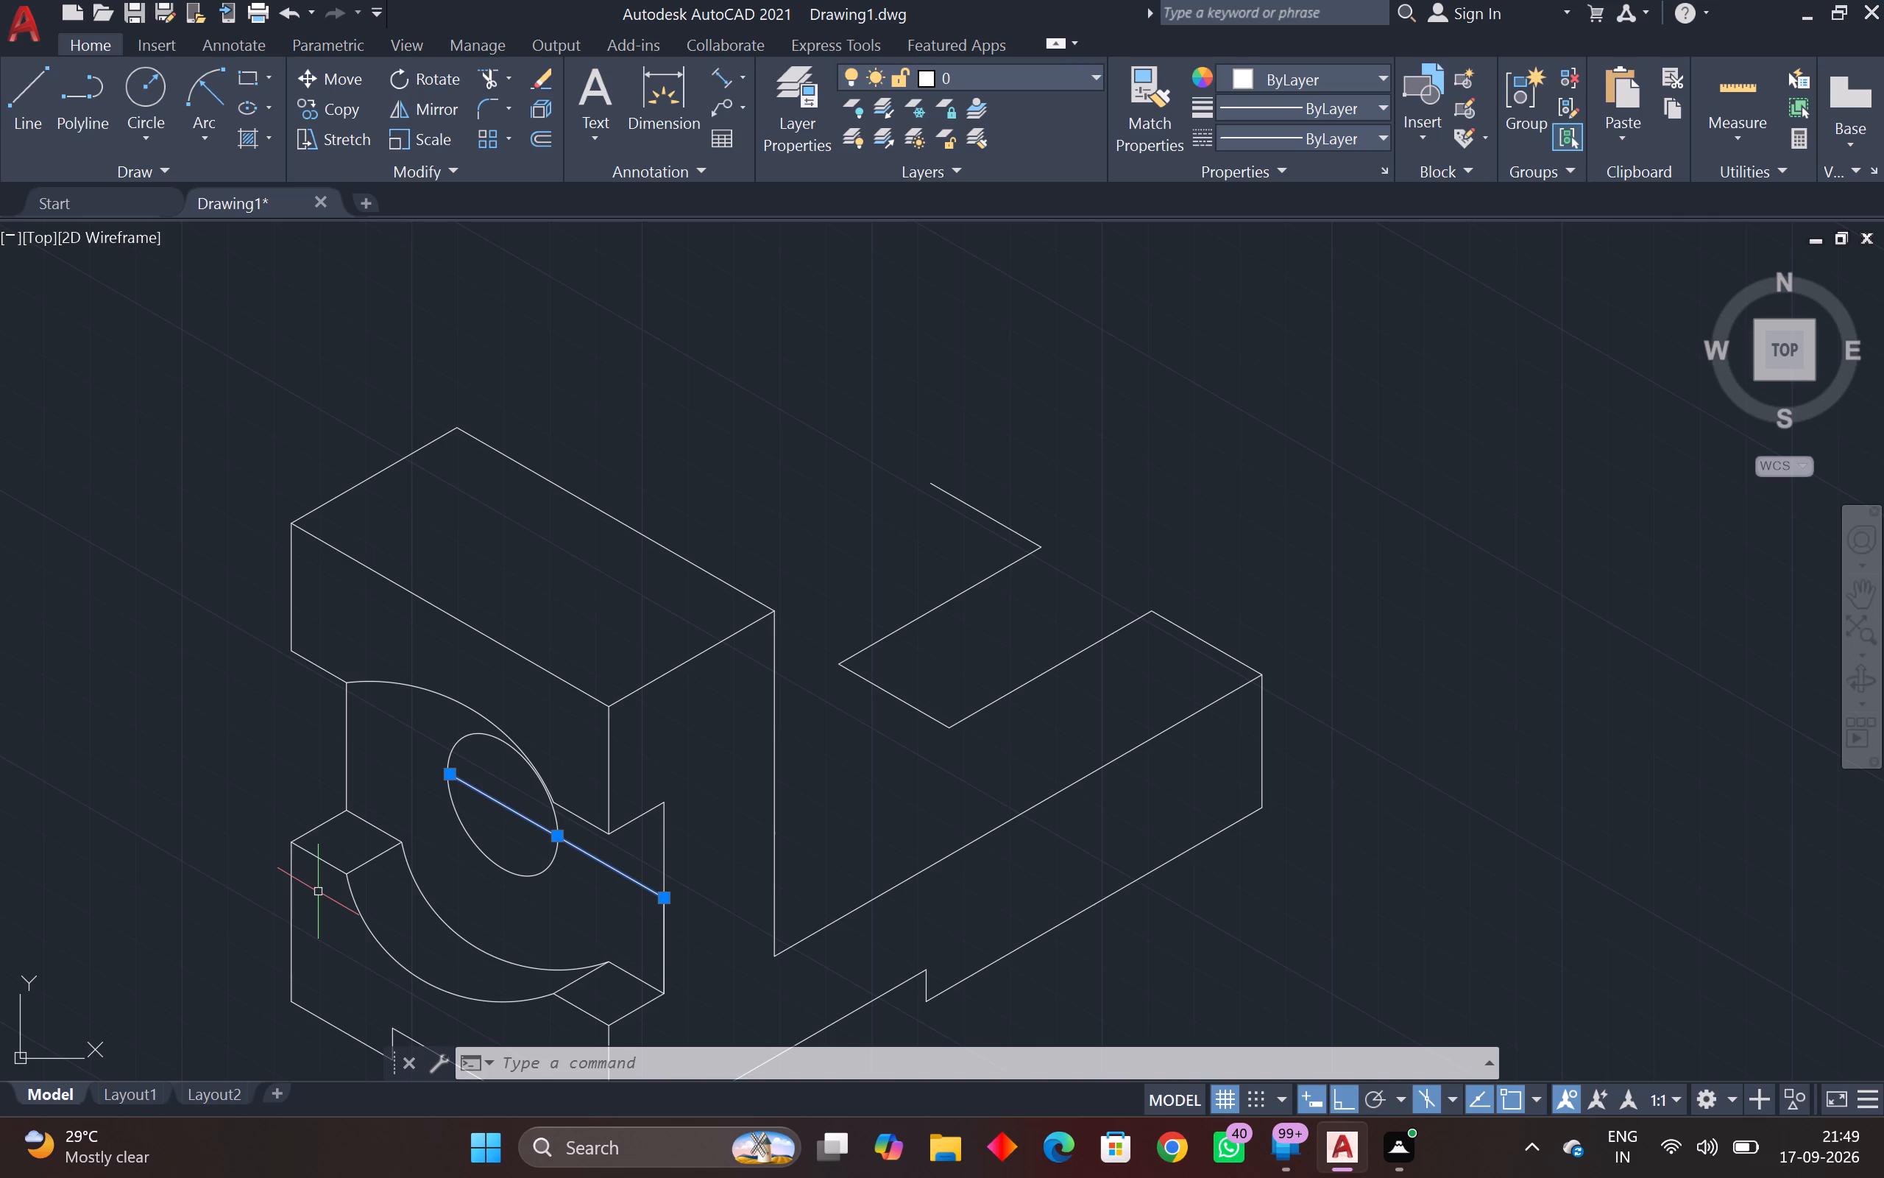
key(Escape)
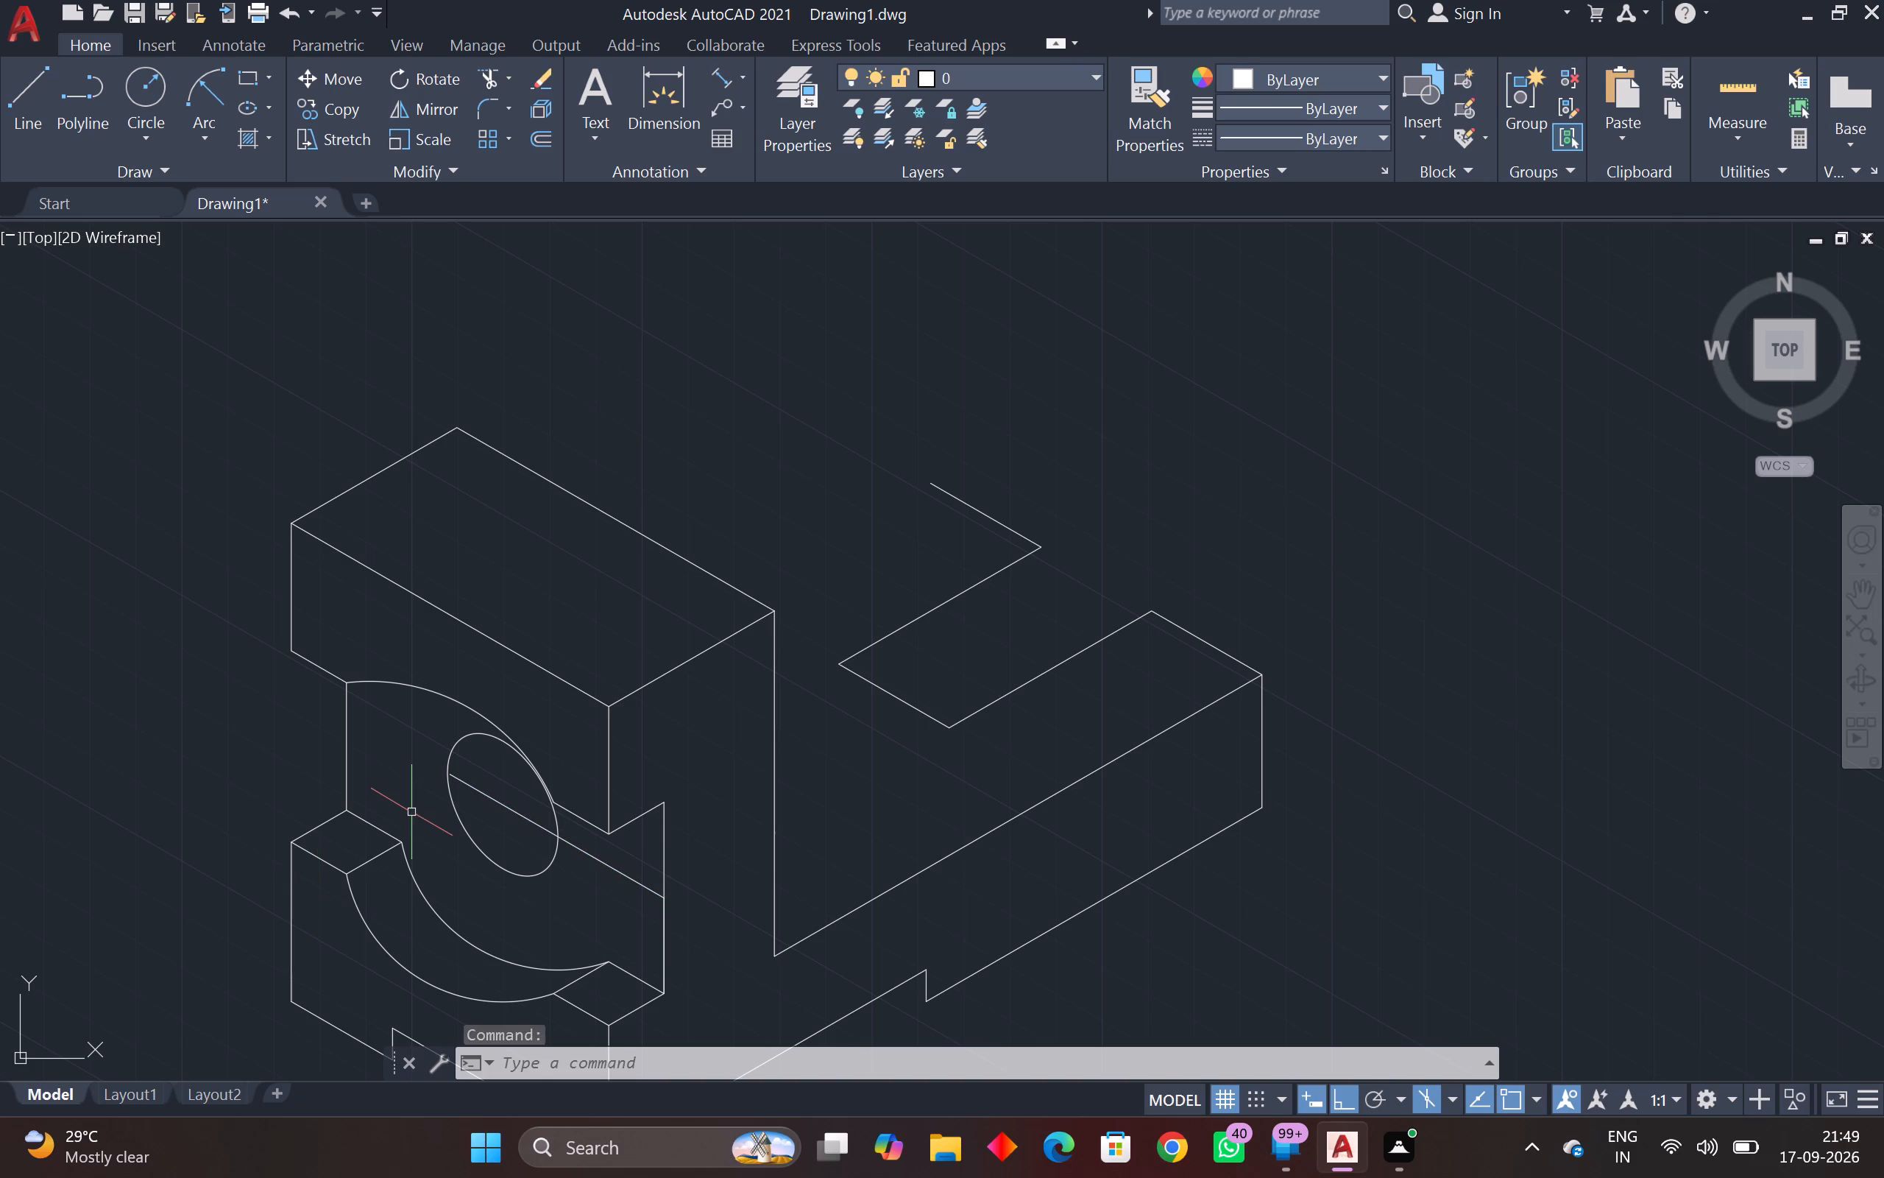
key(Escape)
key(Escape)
Draw a line in the top isoplane at 210° from the rear outline's open end onto the upper block's top face.
middle_drag(347, 851, 357, 843)
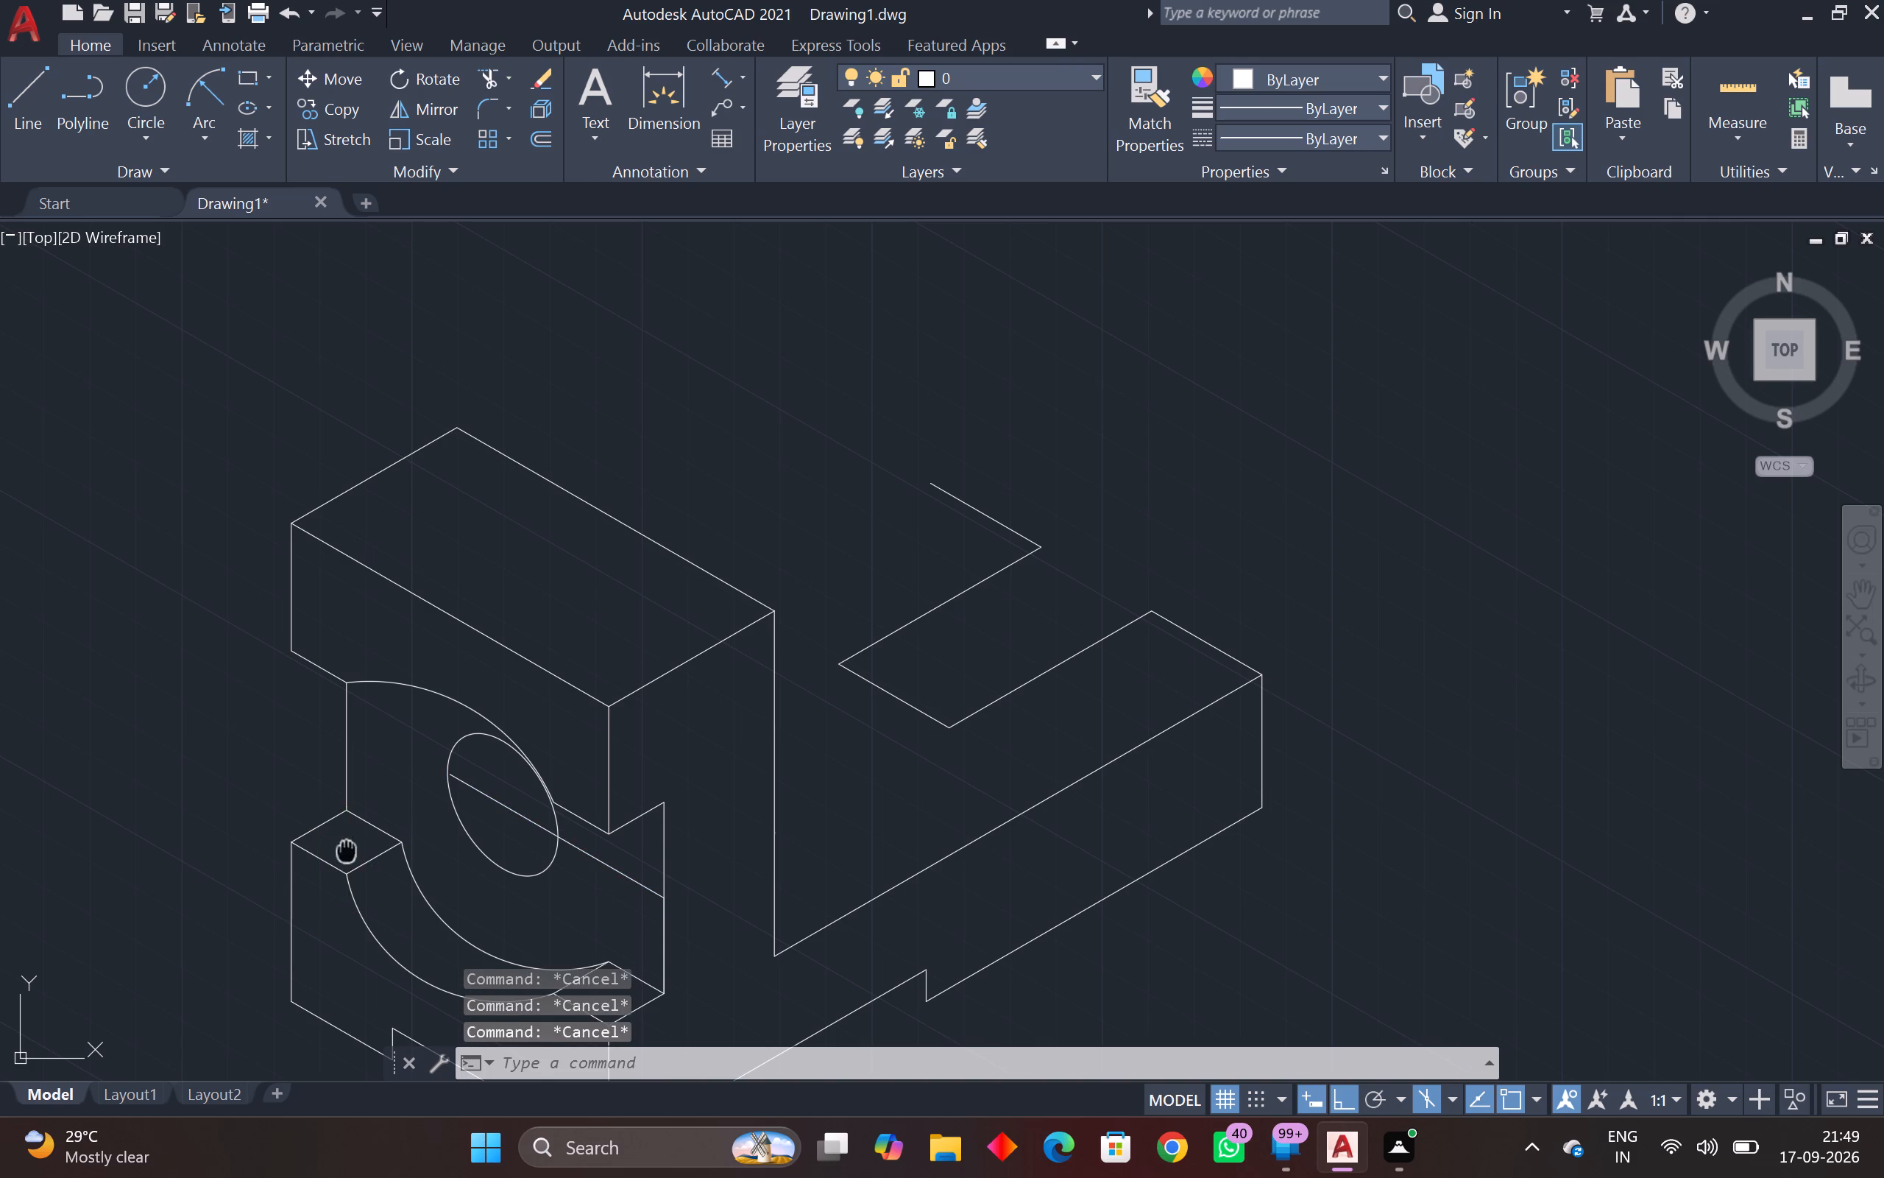
middle_drag(357, 843, 302, 833)
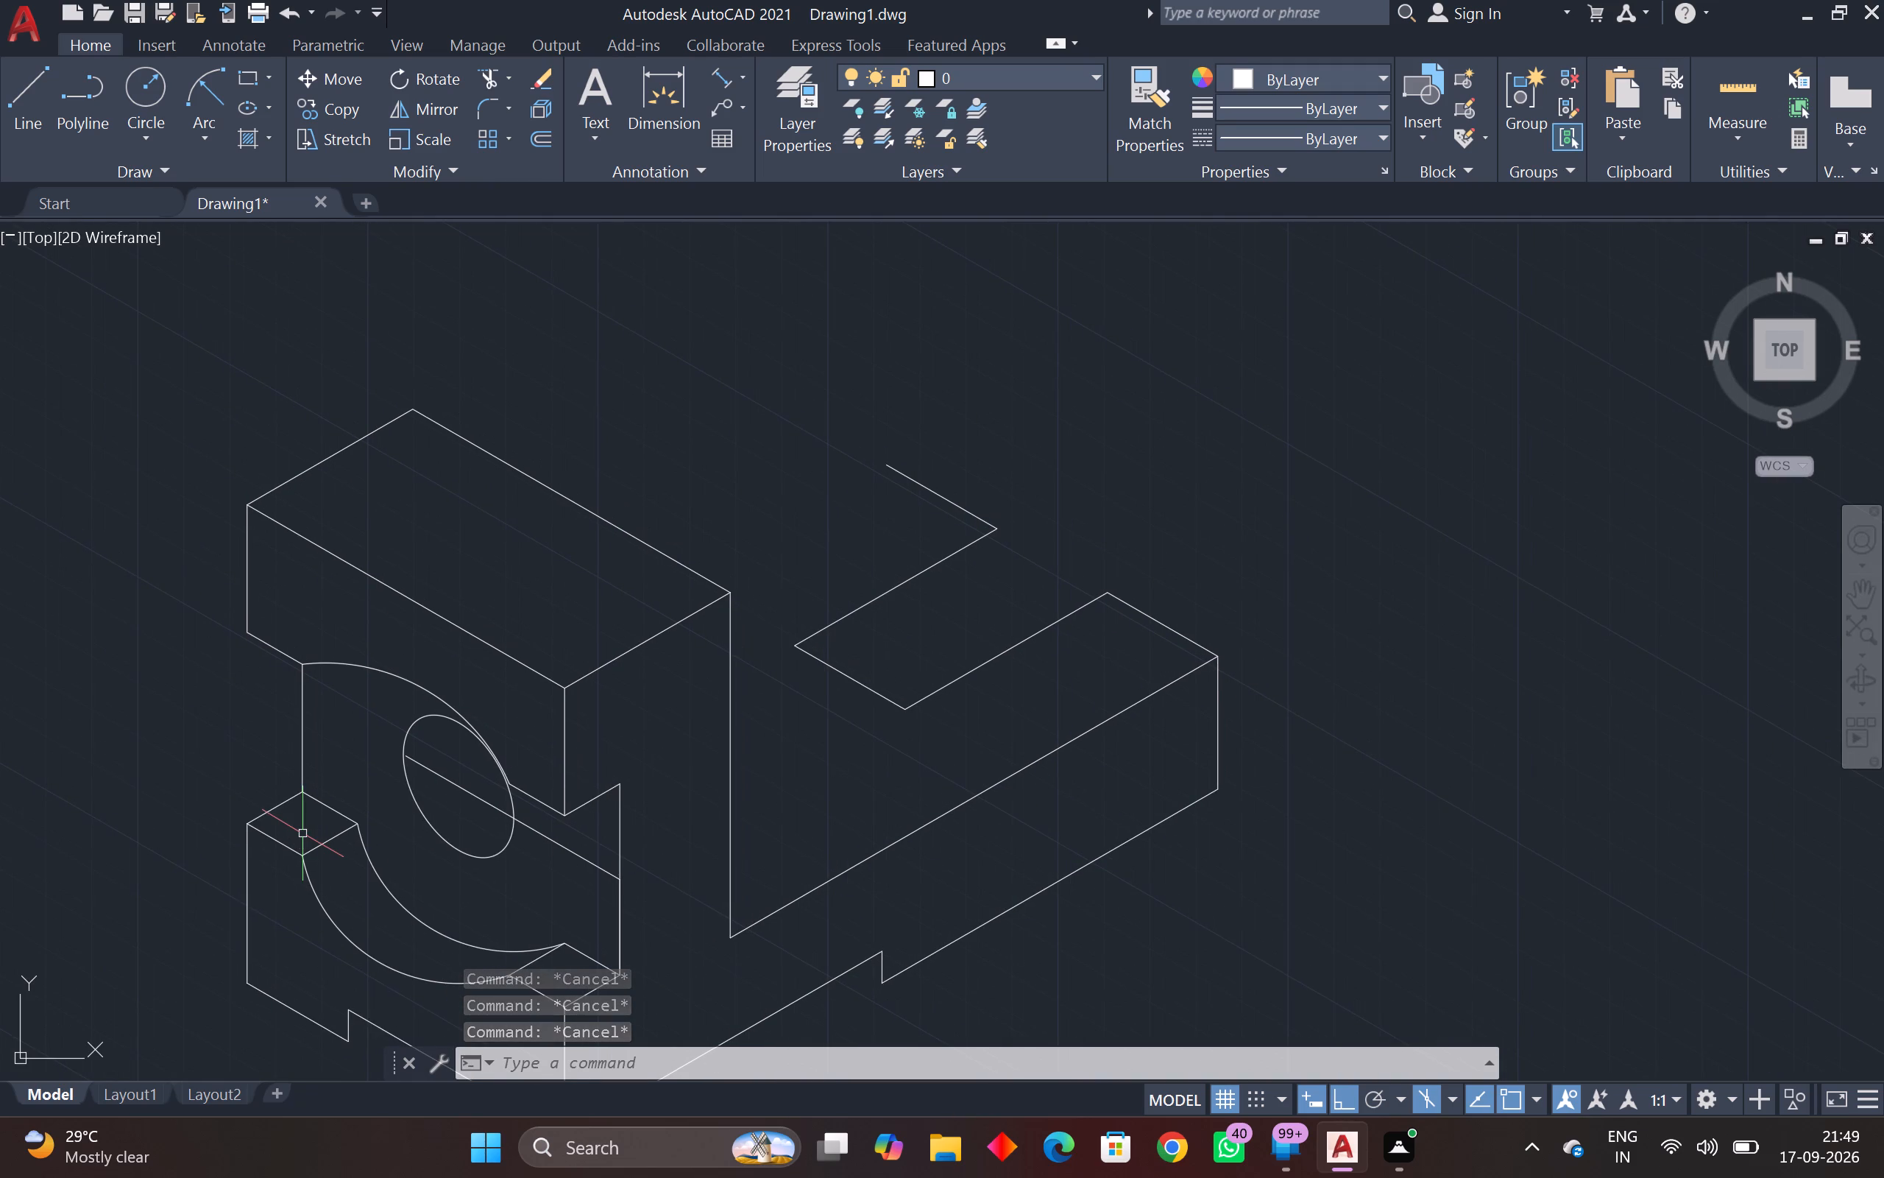
text(l)
key(space)
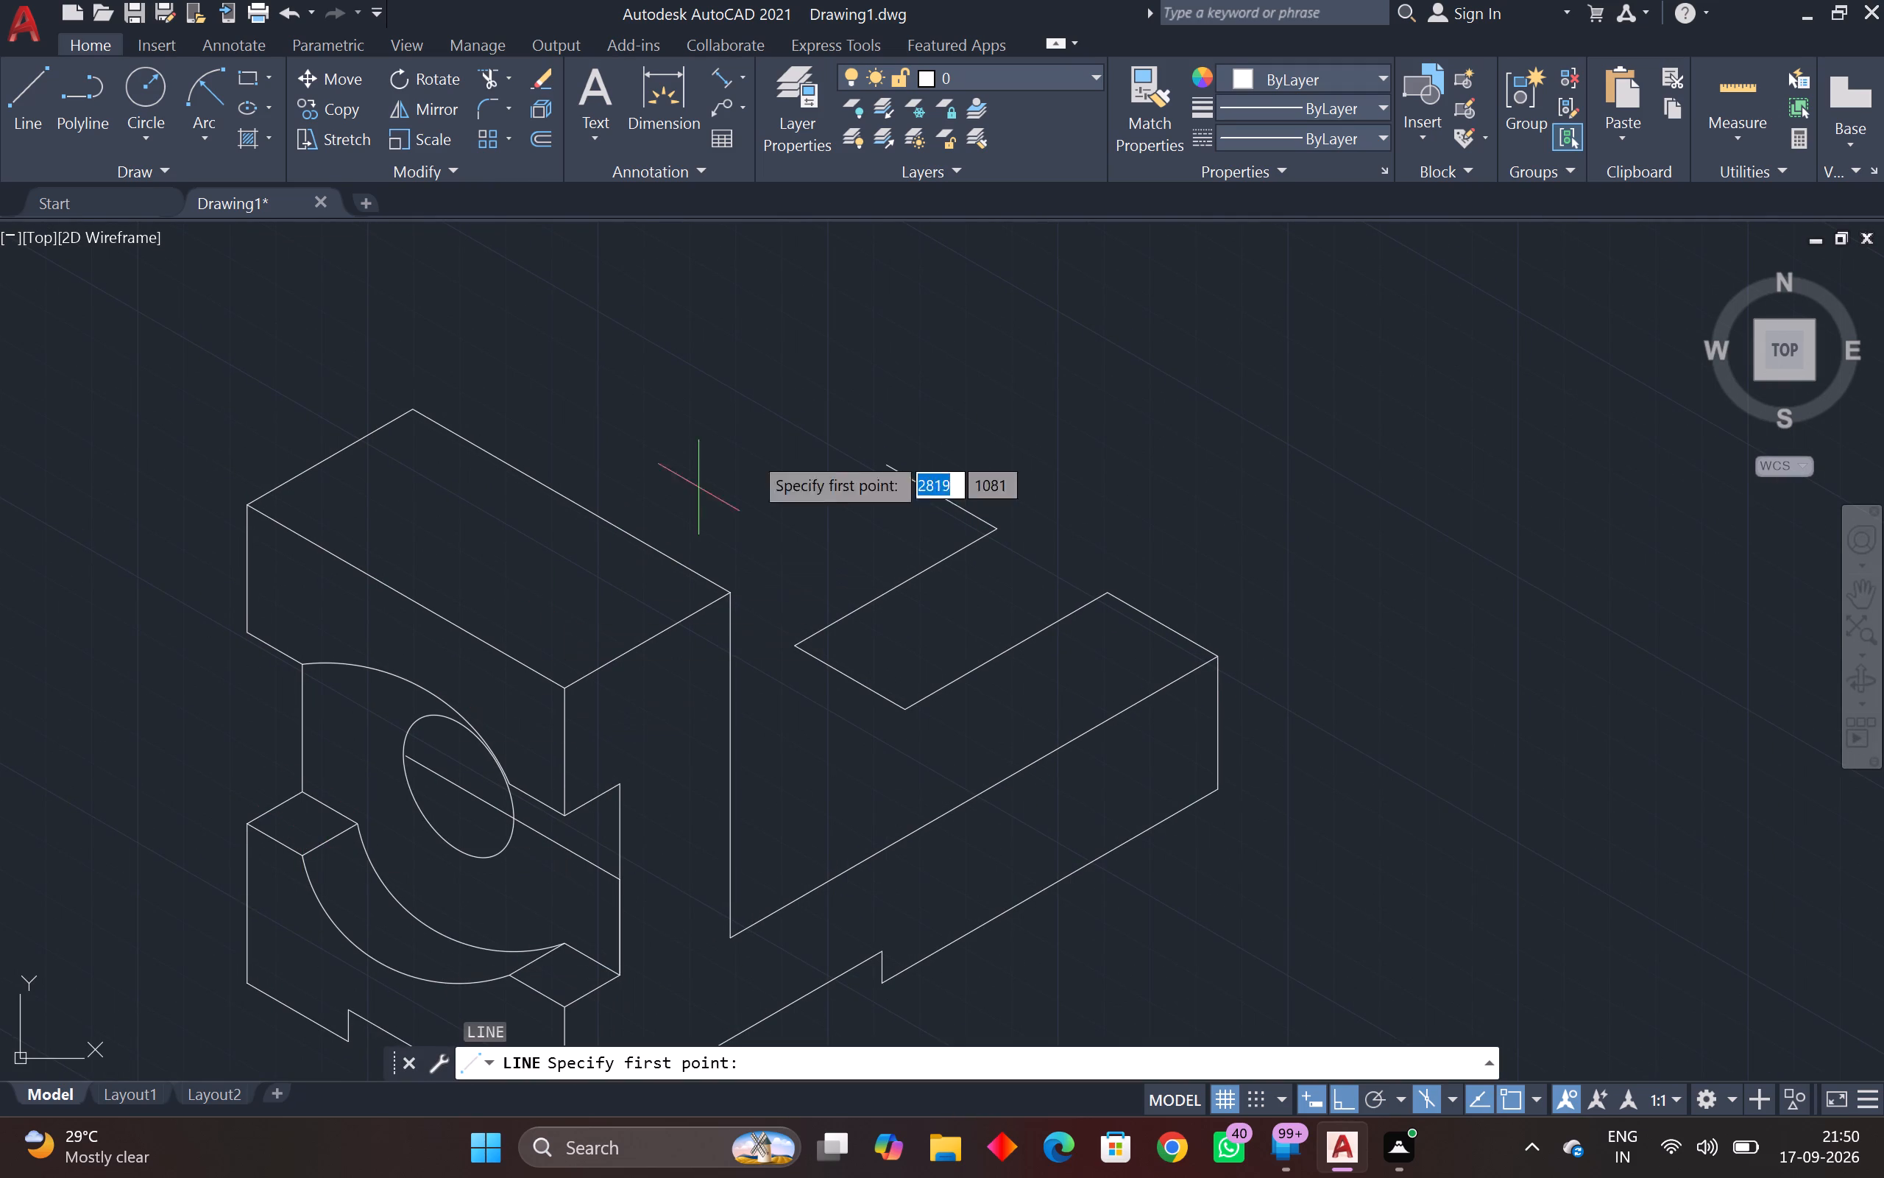
click(887, 468)
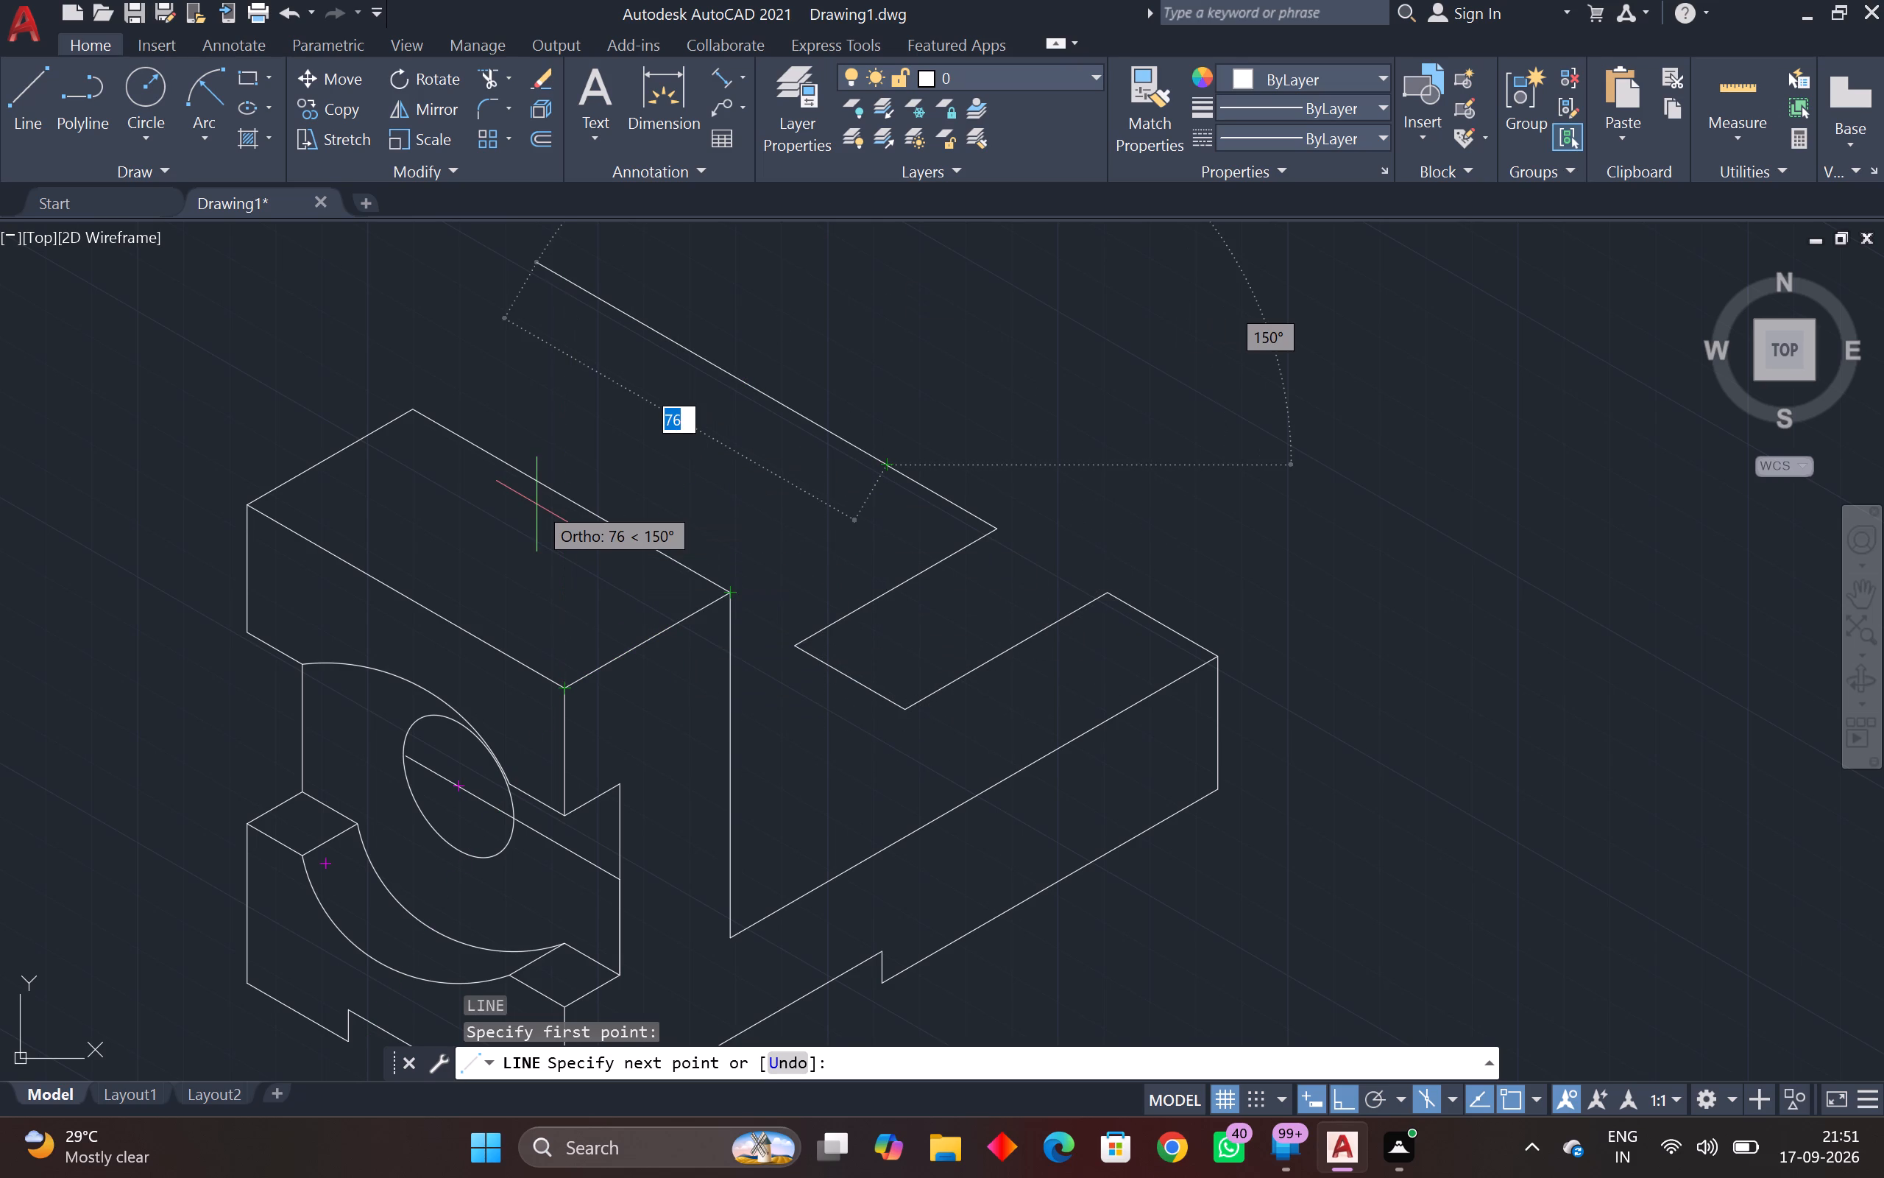
key(F5)
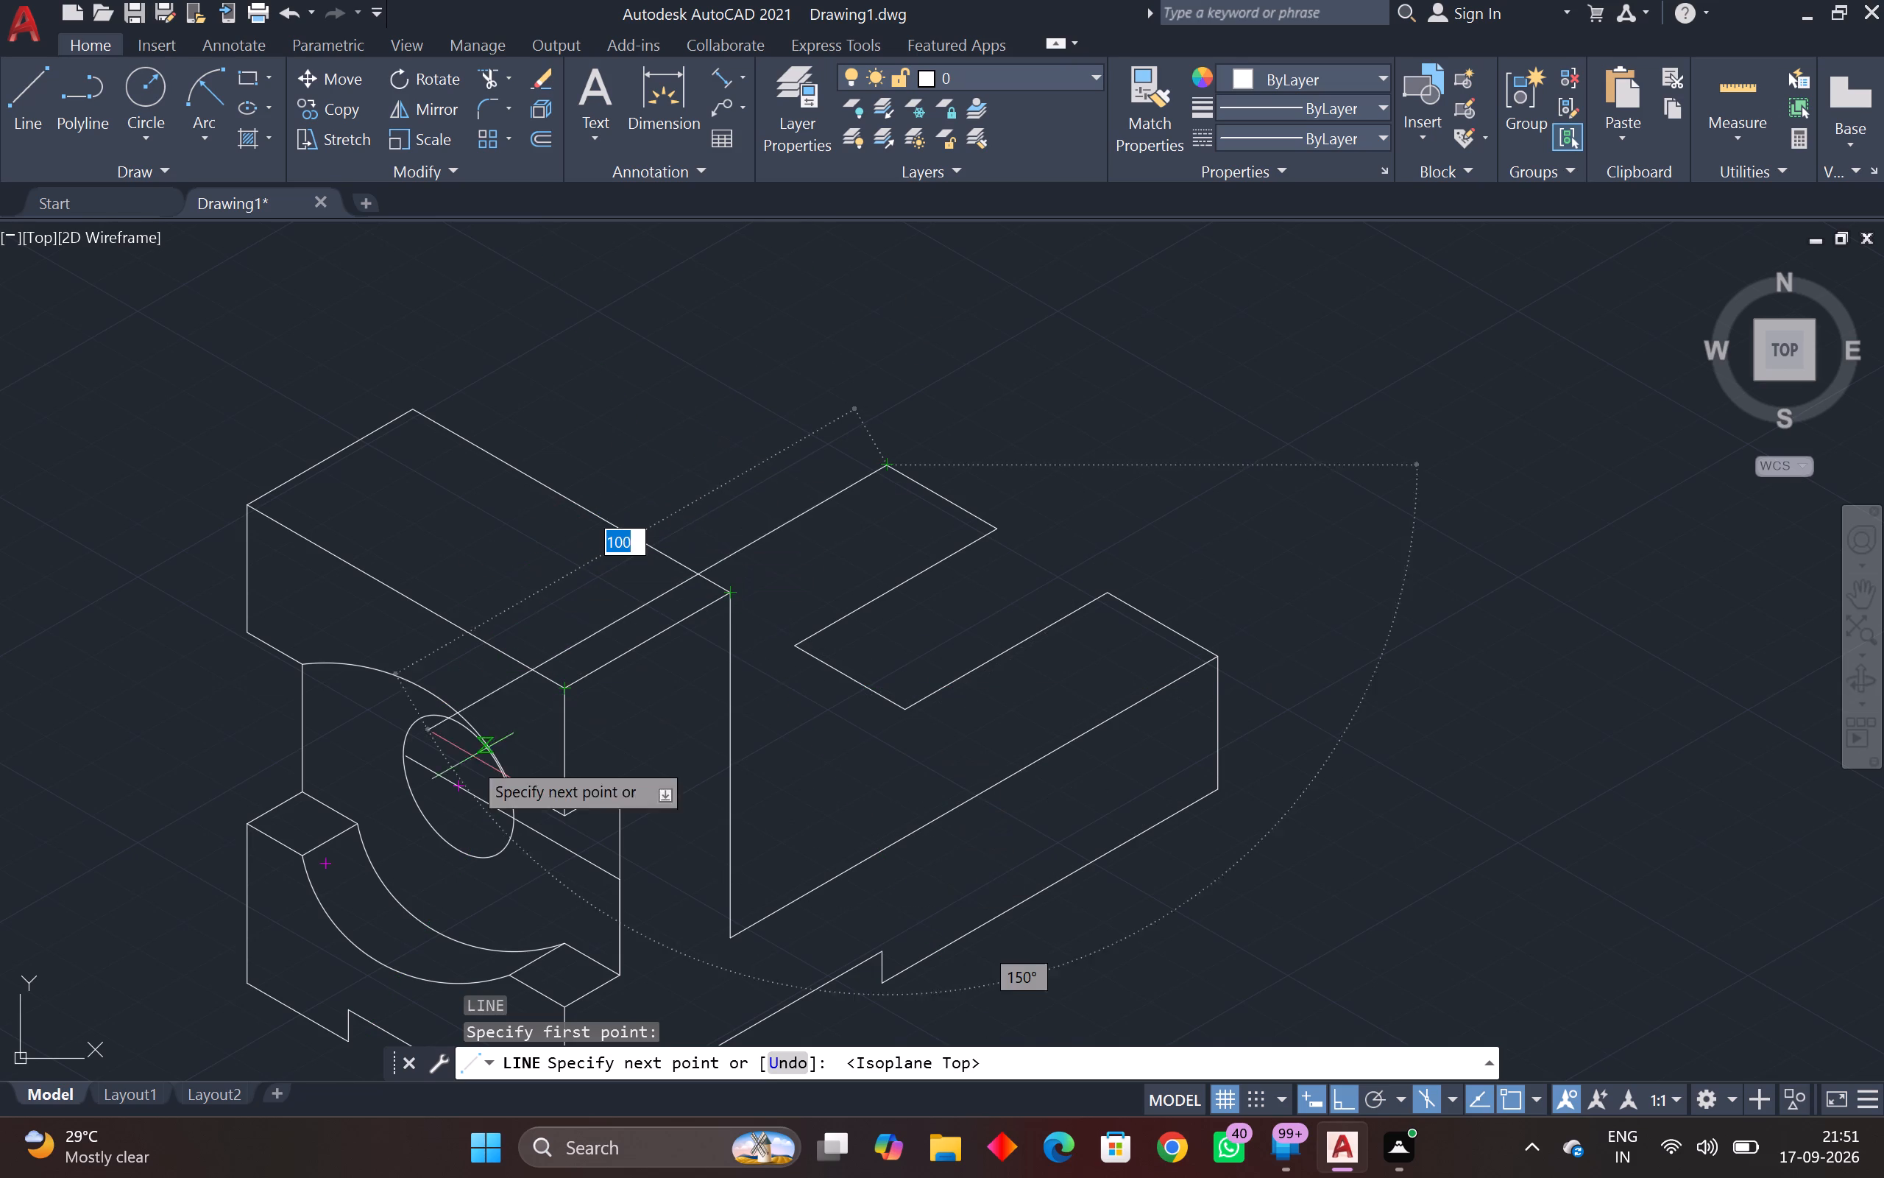
scroll(470, 766, up, 3)
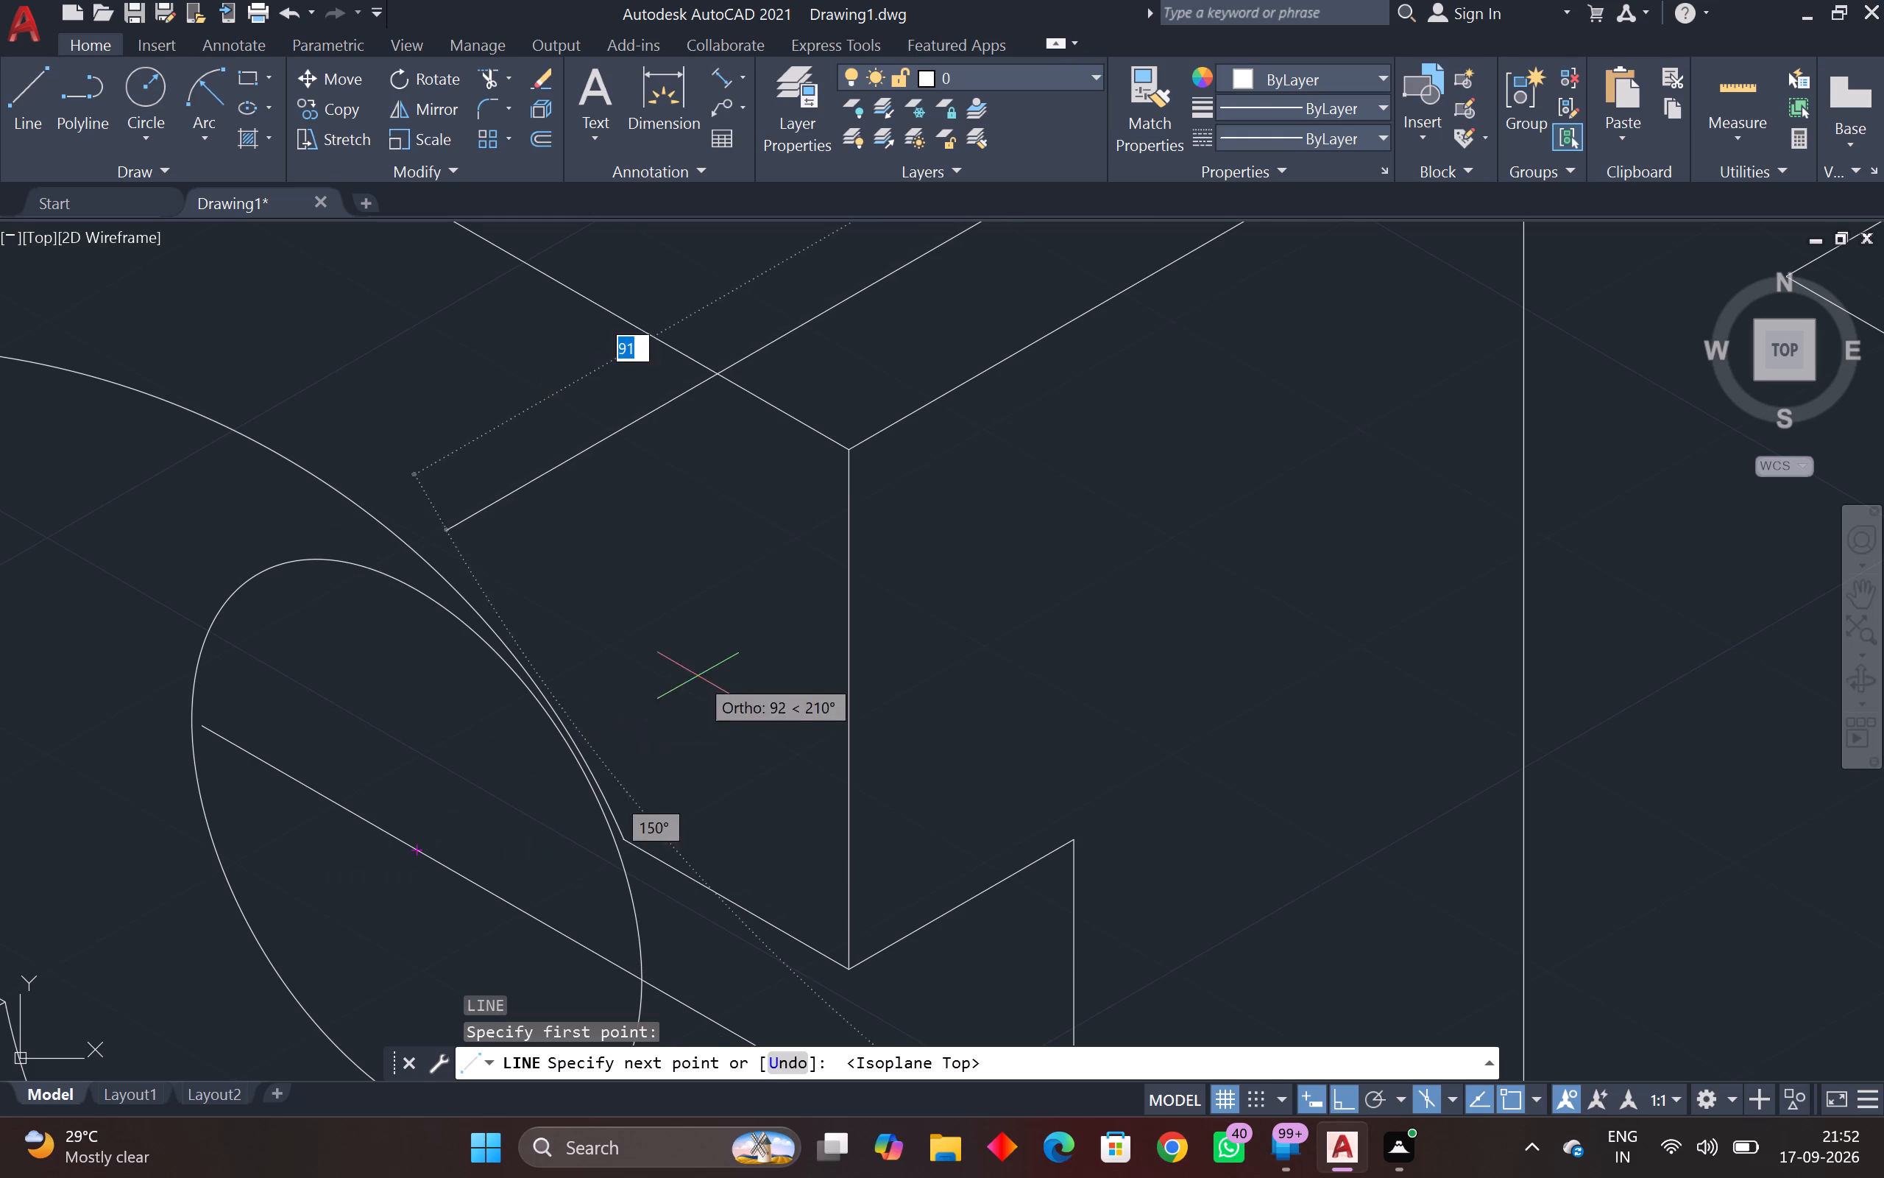
scroll(870, 632, down, 1)
middle_drag(870, 632, 566, 944)
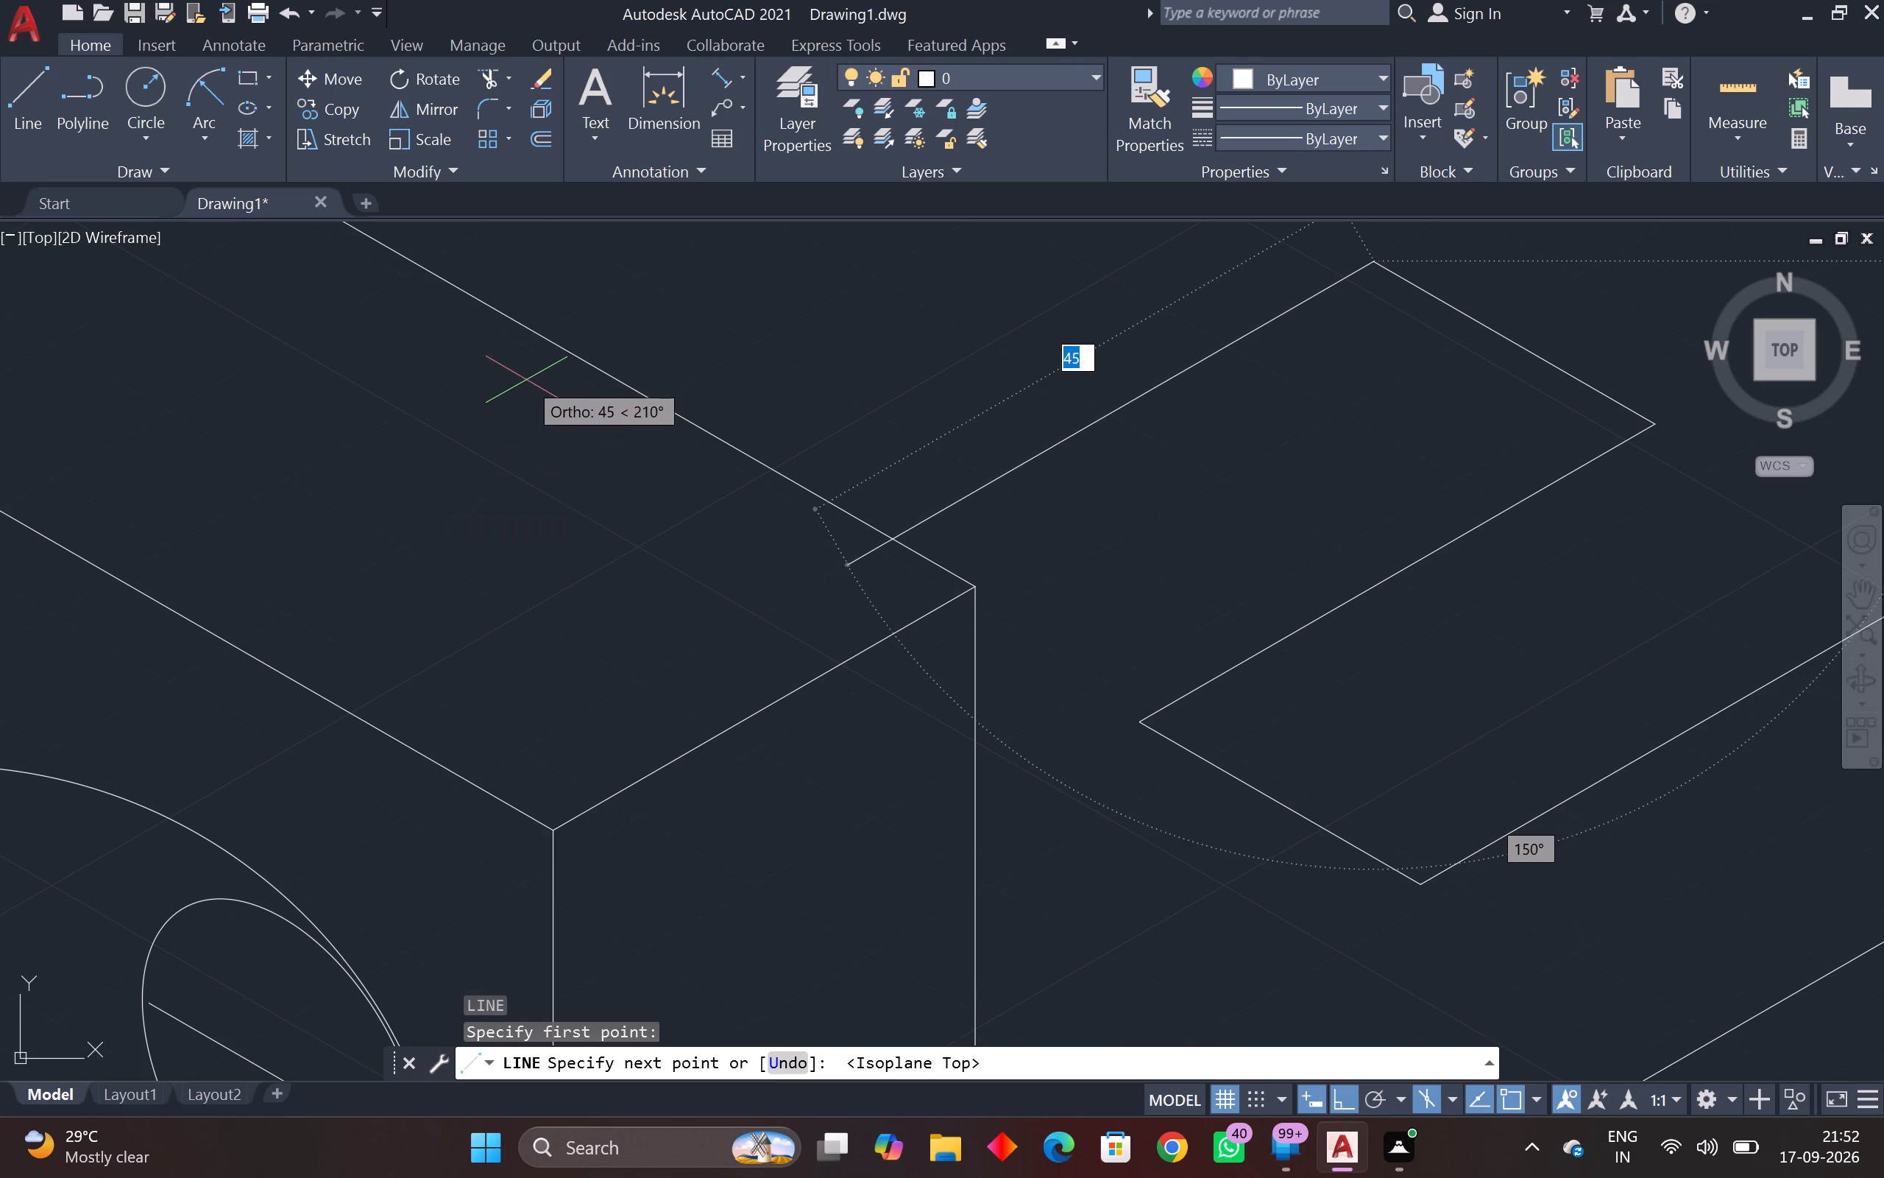
click(426, 437)
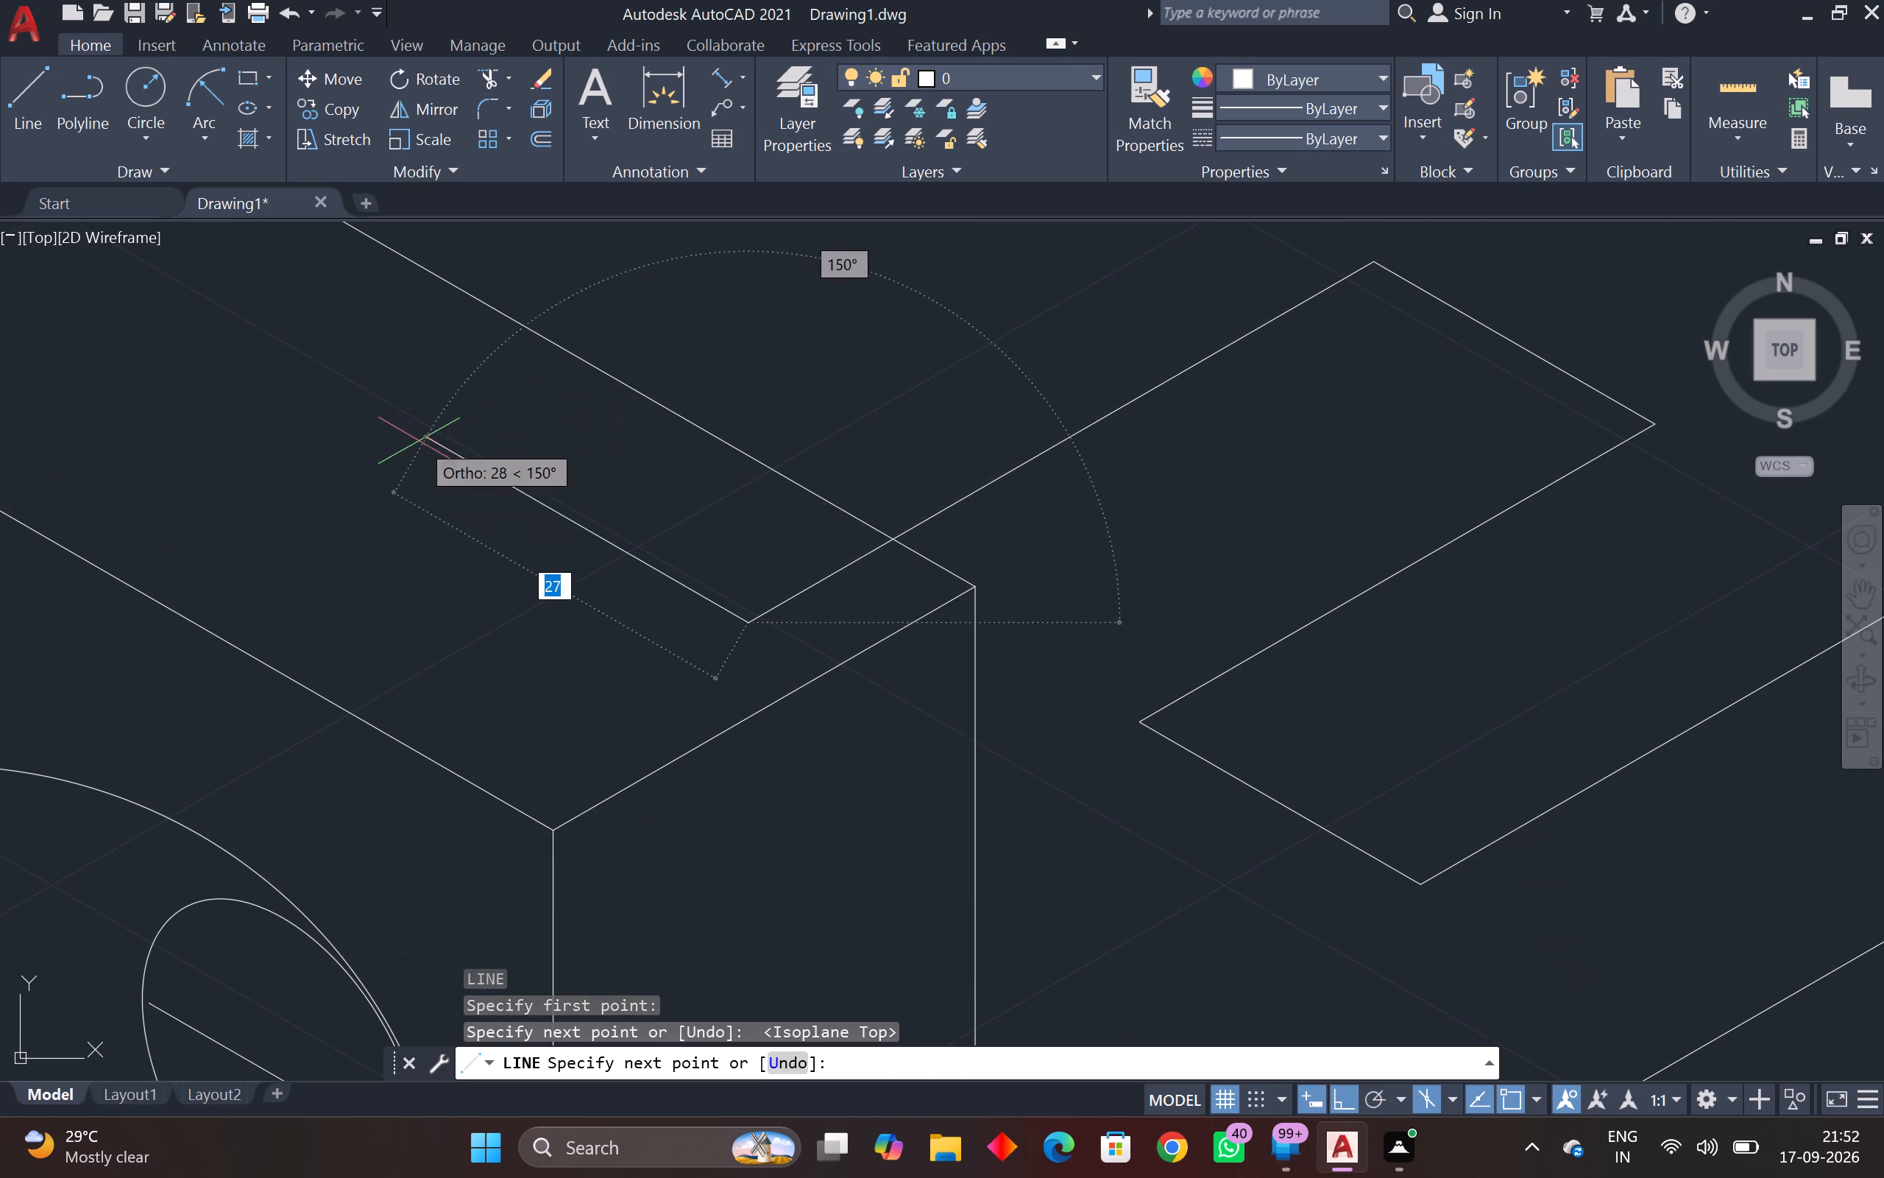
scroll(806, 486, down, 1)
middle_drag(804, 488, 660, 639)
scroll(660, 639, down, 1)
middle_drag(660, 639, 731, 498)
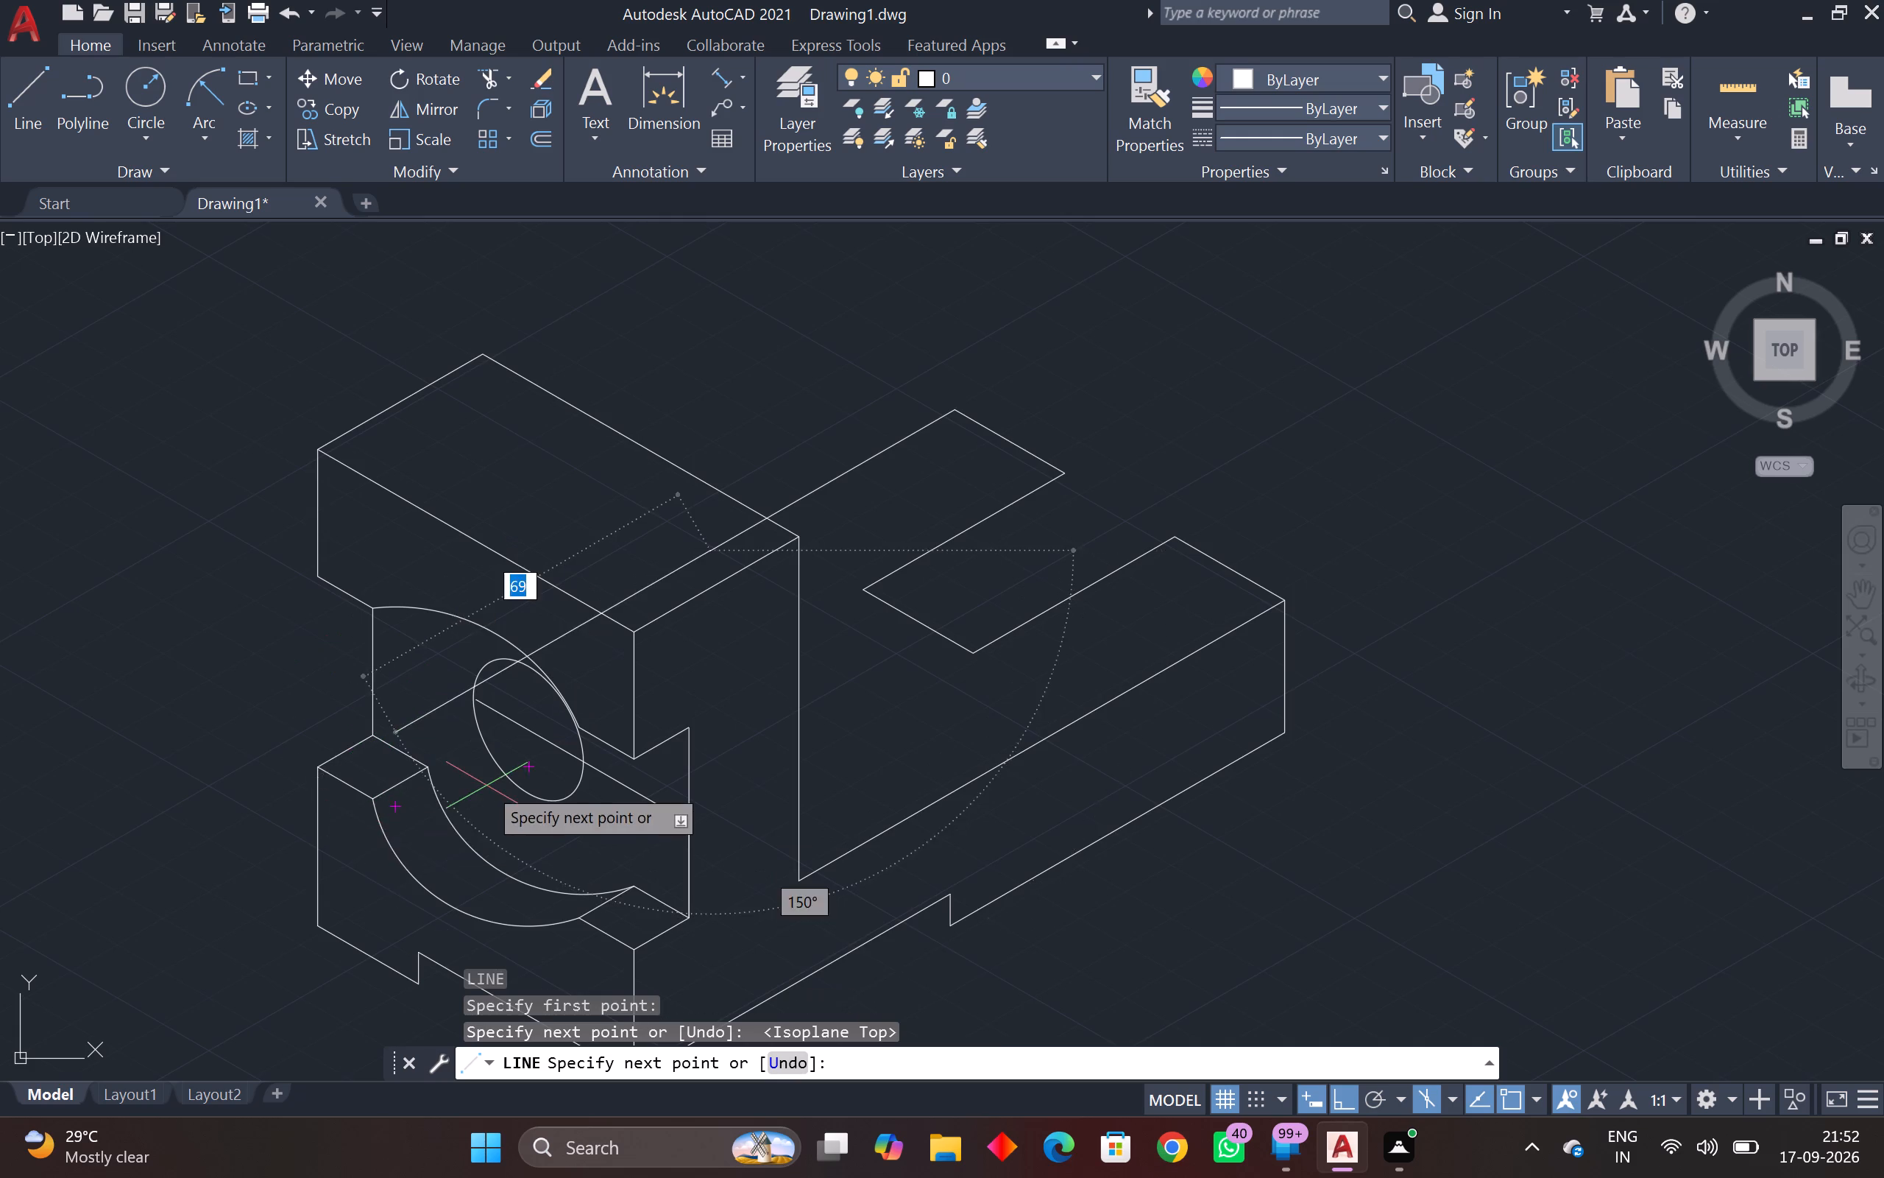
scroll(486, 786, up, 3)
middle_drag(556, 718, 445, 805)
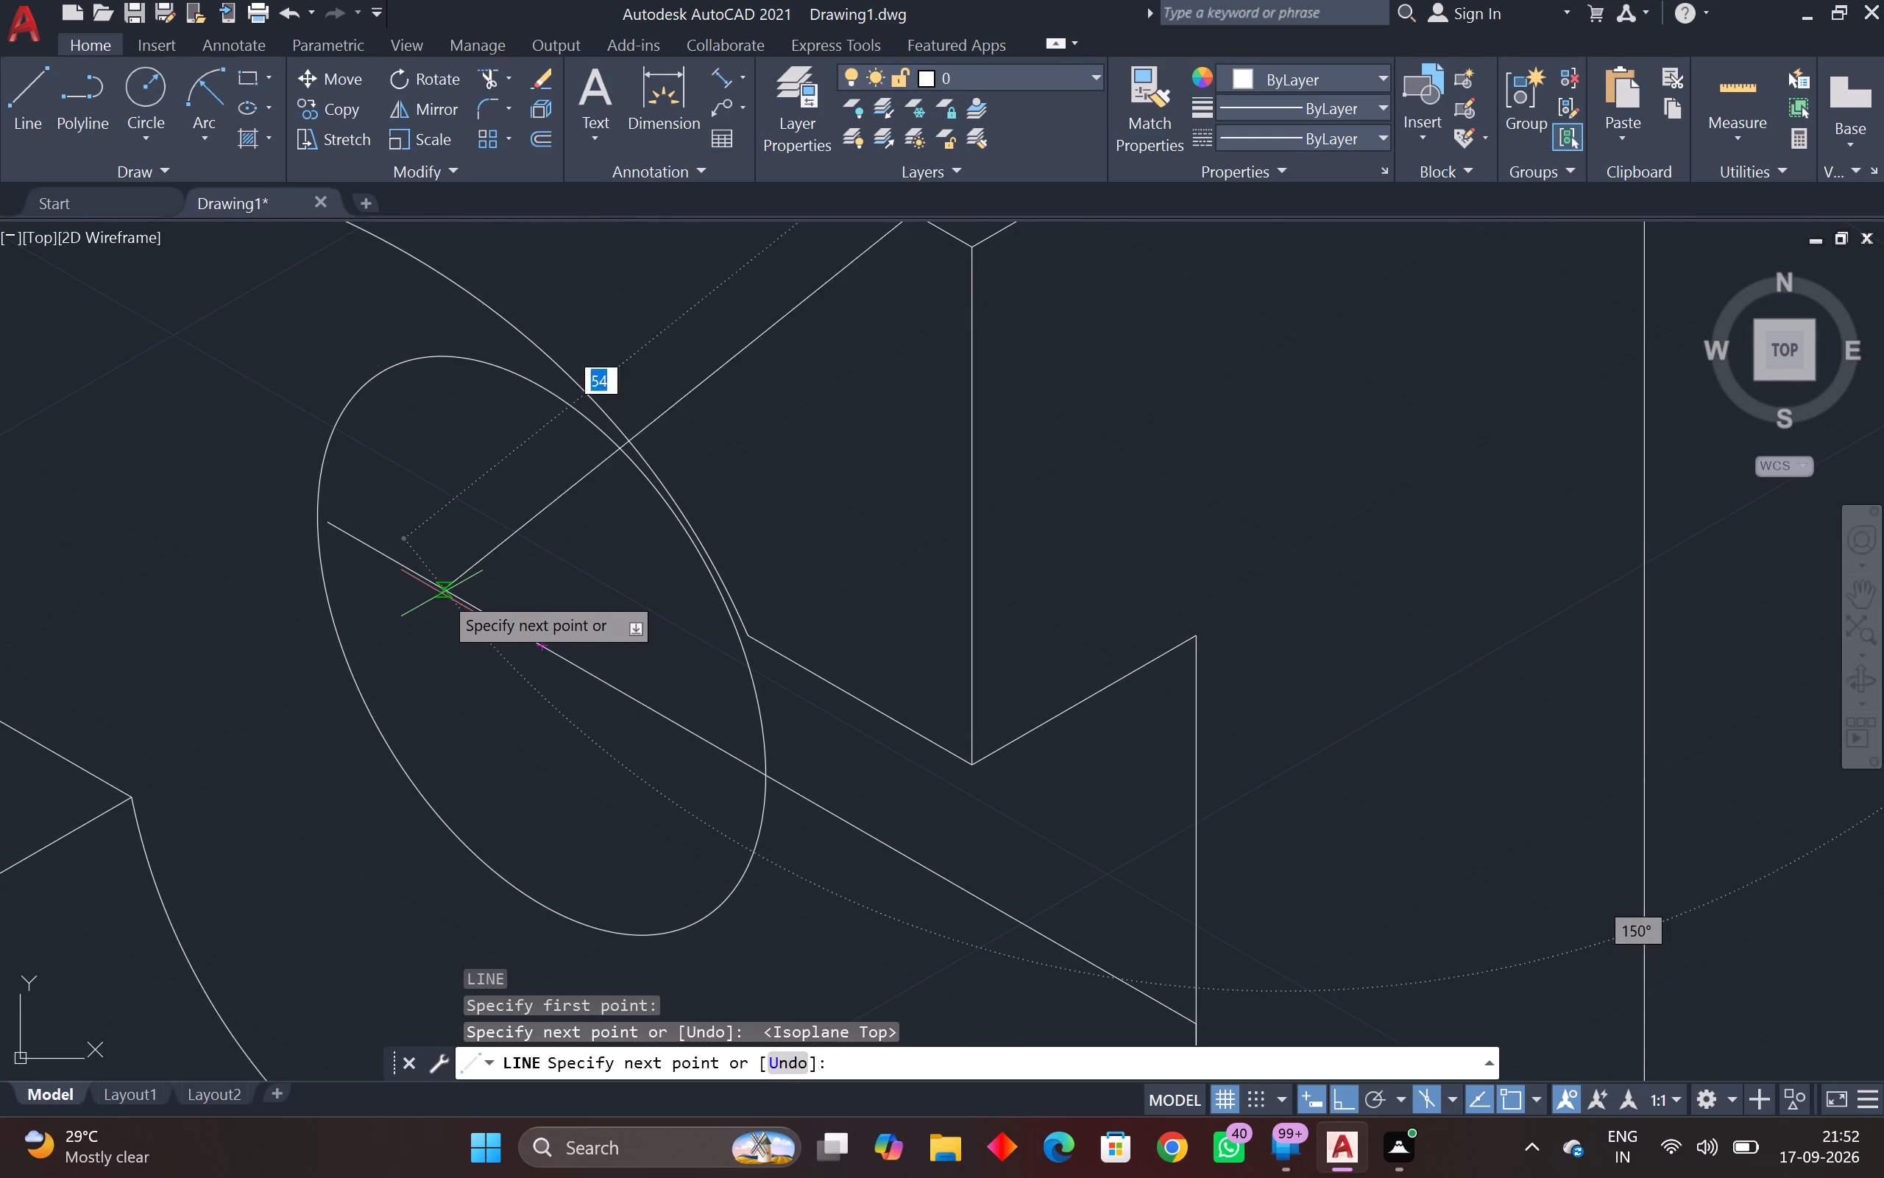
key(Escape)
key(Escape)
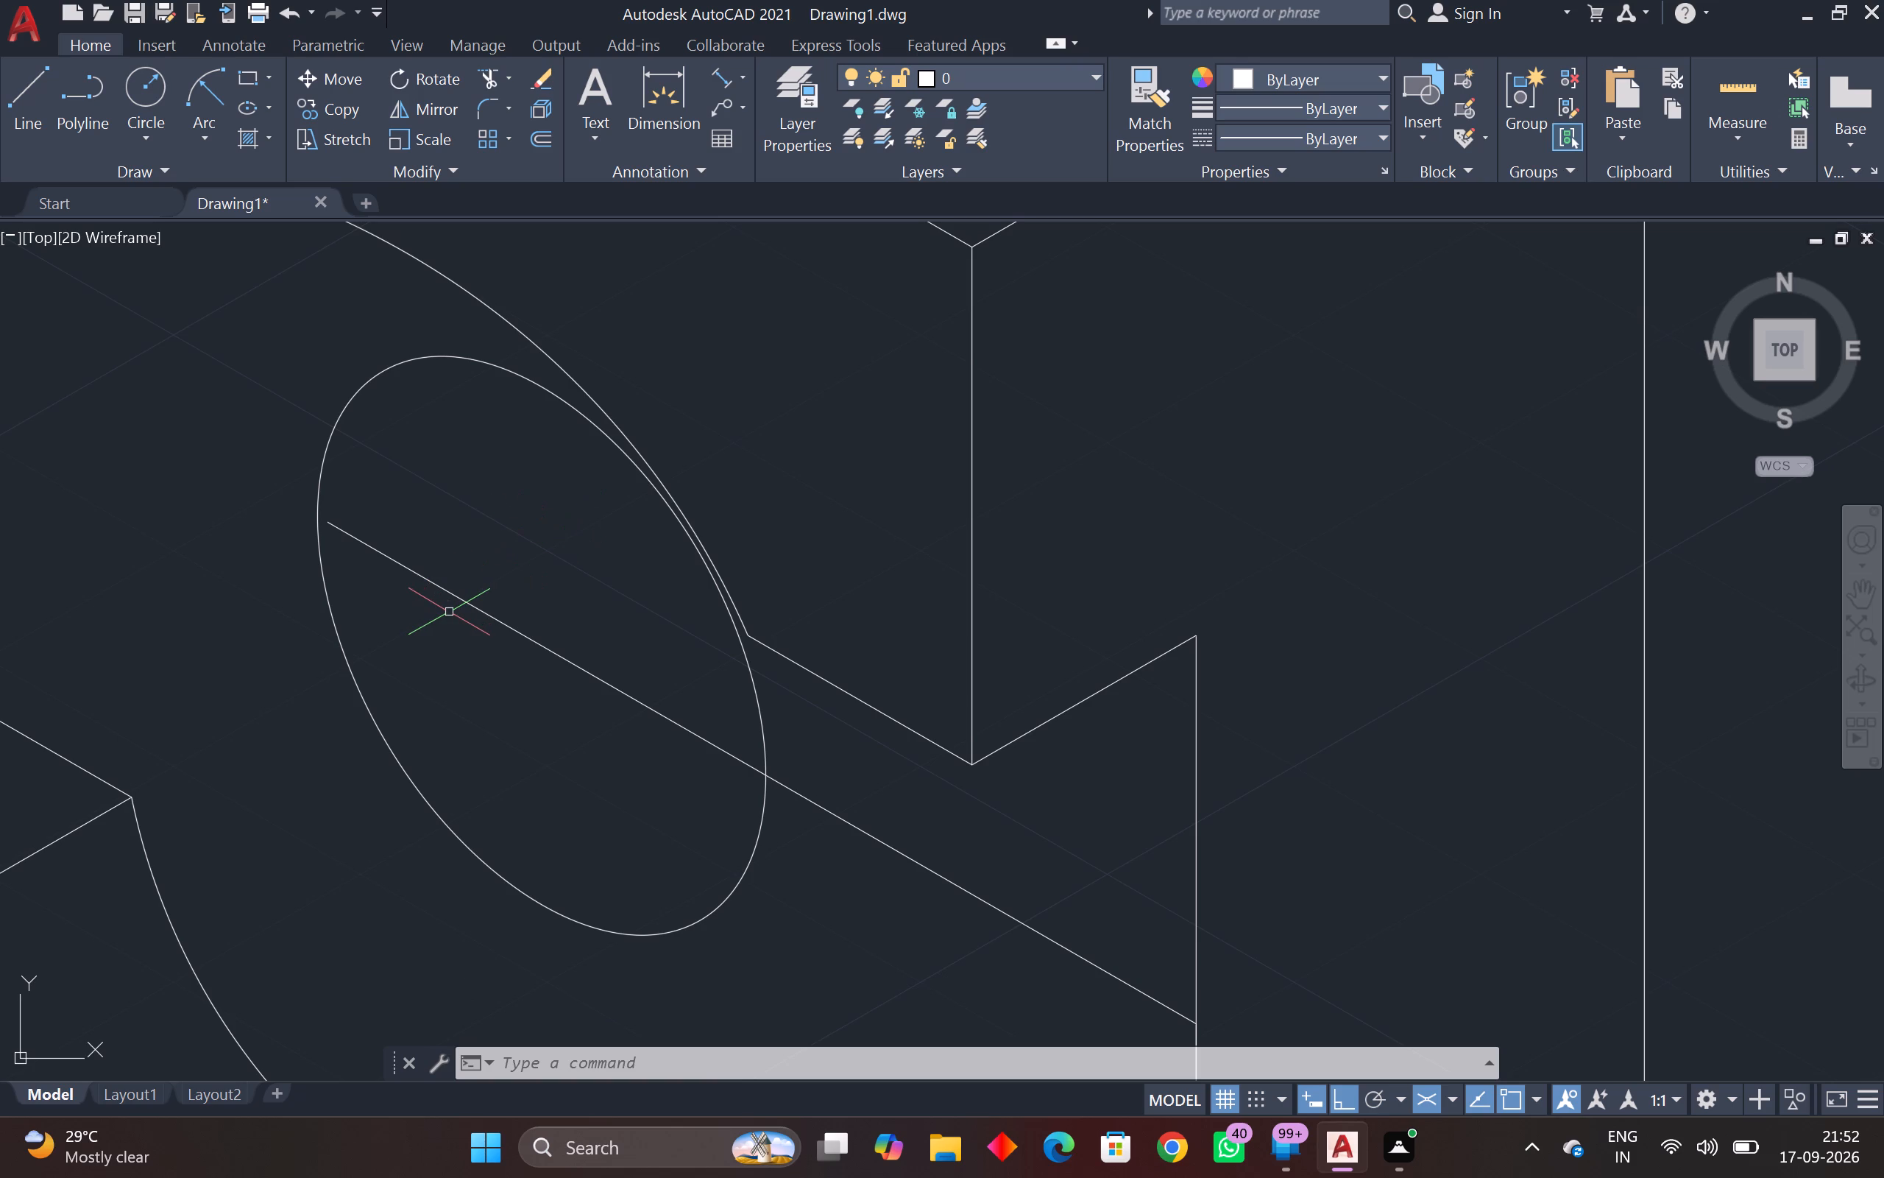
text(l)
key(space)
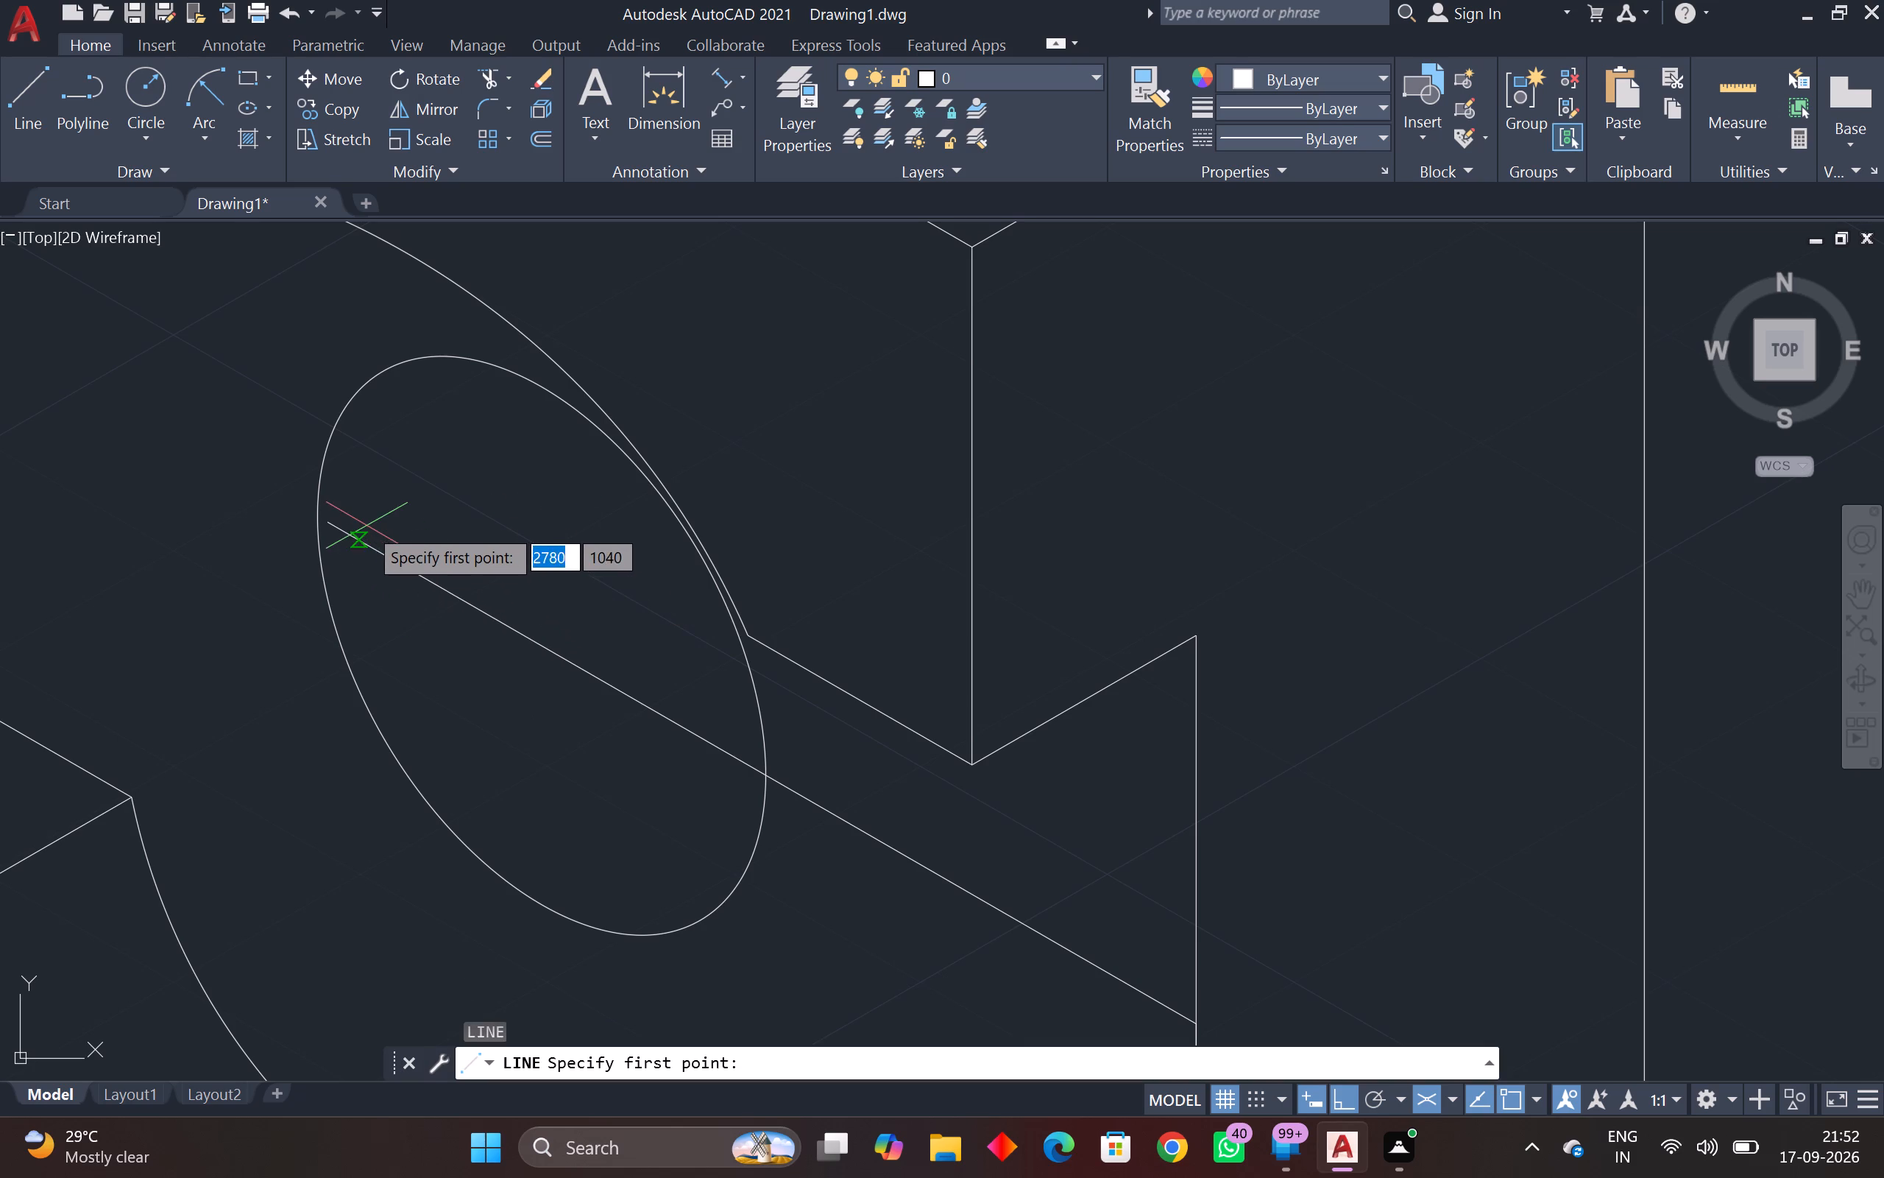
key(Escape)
Stretch the slanted centre line's upper end outward past the far edge of the isometric circle.
click(422, 562)
click(397, 598)
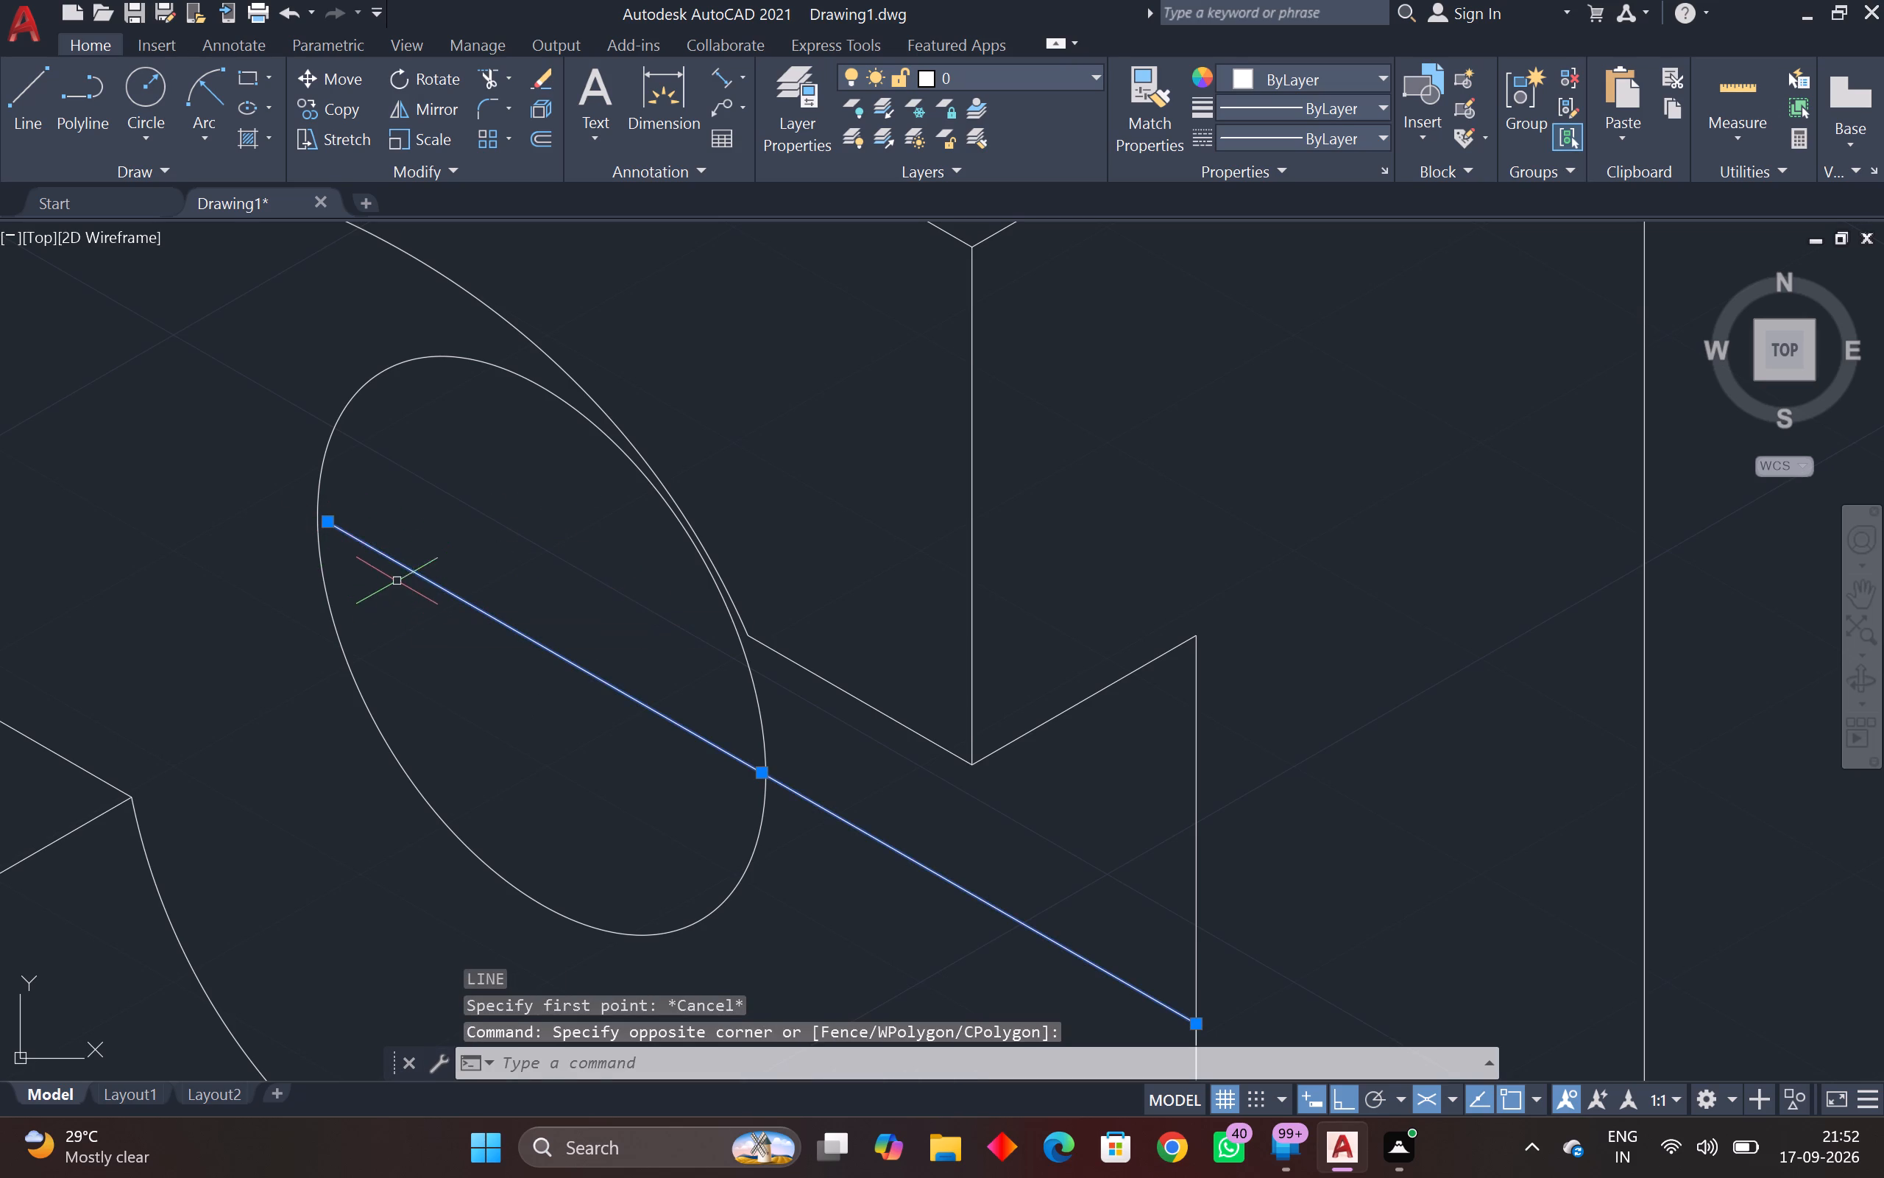
click(331, 526)
click(262, 512)
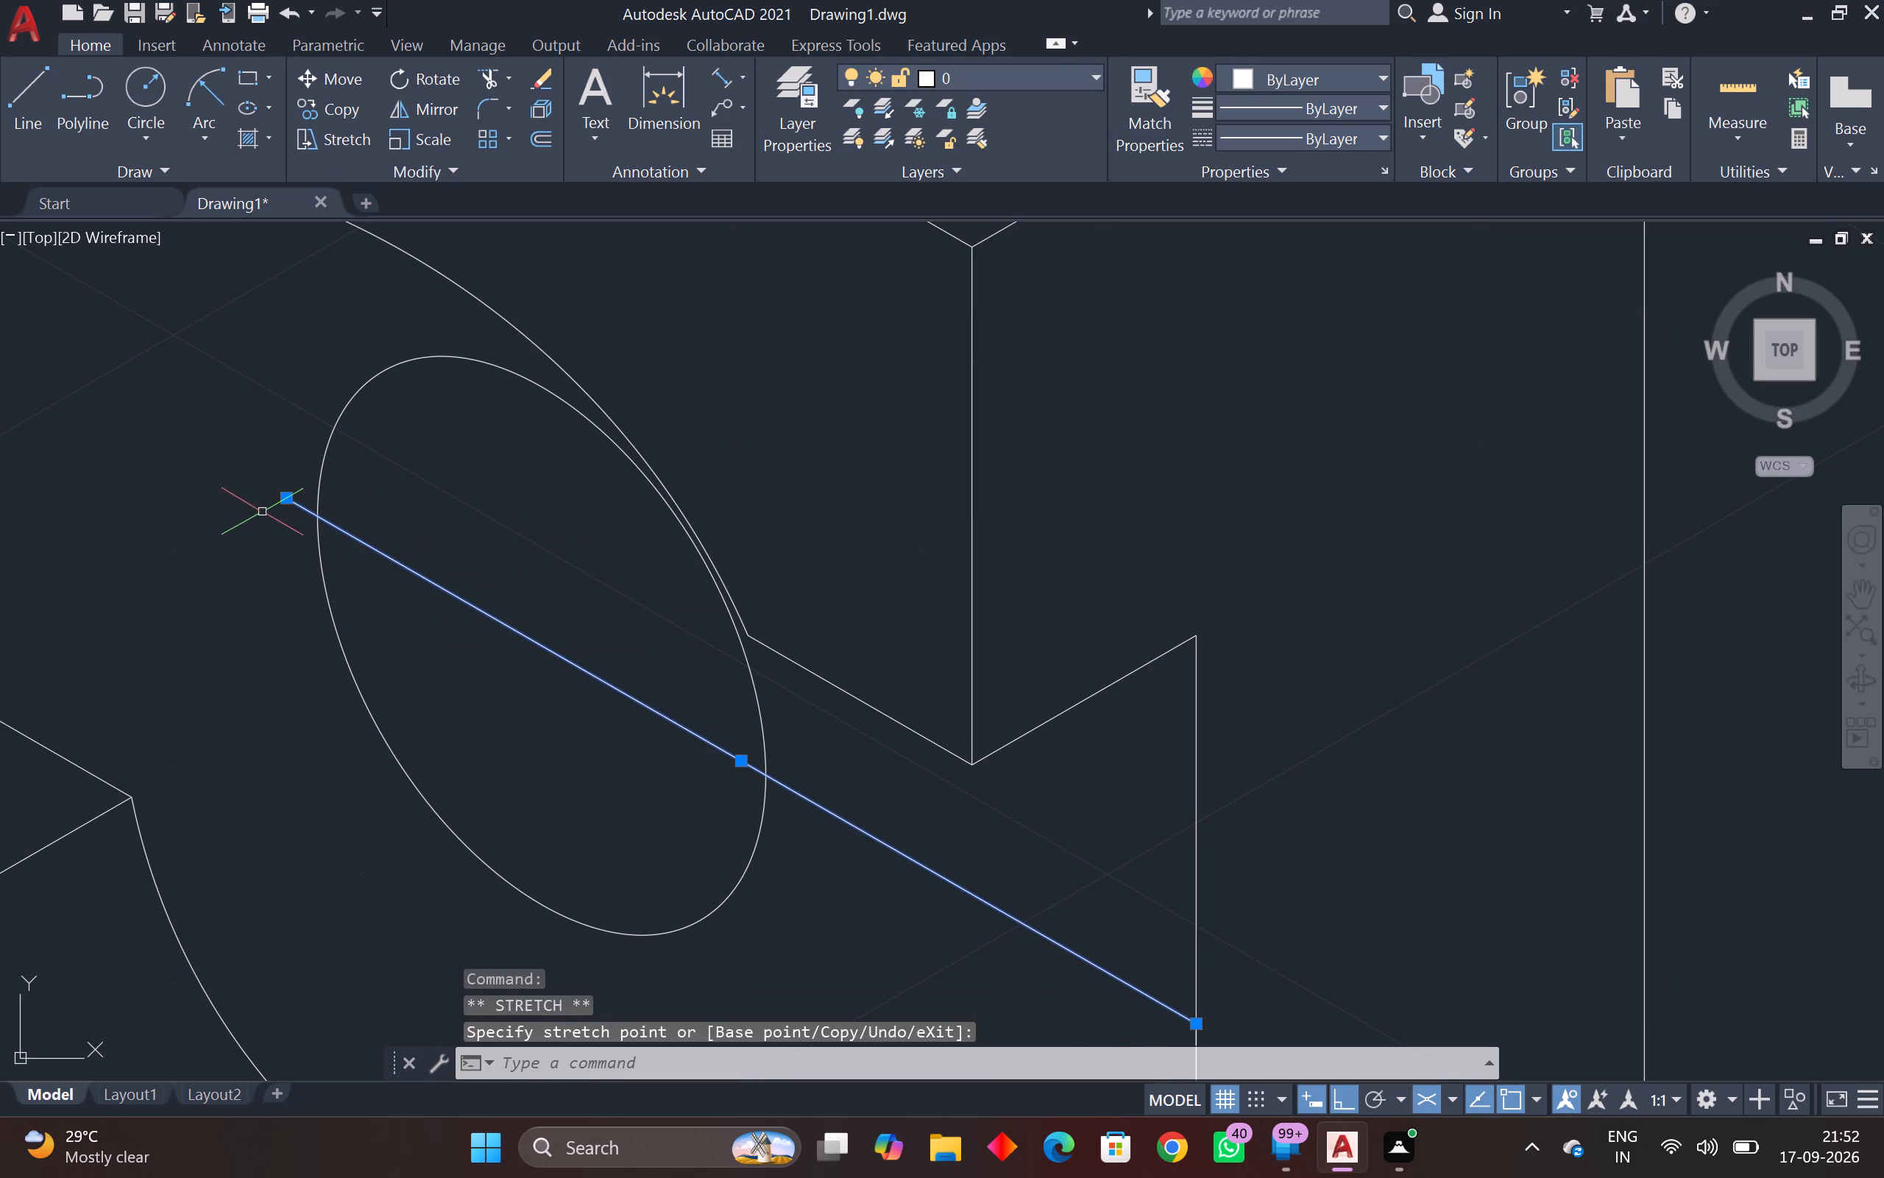
key(Escape)
Draw a vertical centre line through the isometric circle in the right isoplane, one segment upward and one about 19 downward from its centre.
scroll(433, 559, down, 1)
middle_drag(433, 558, 315, 625)
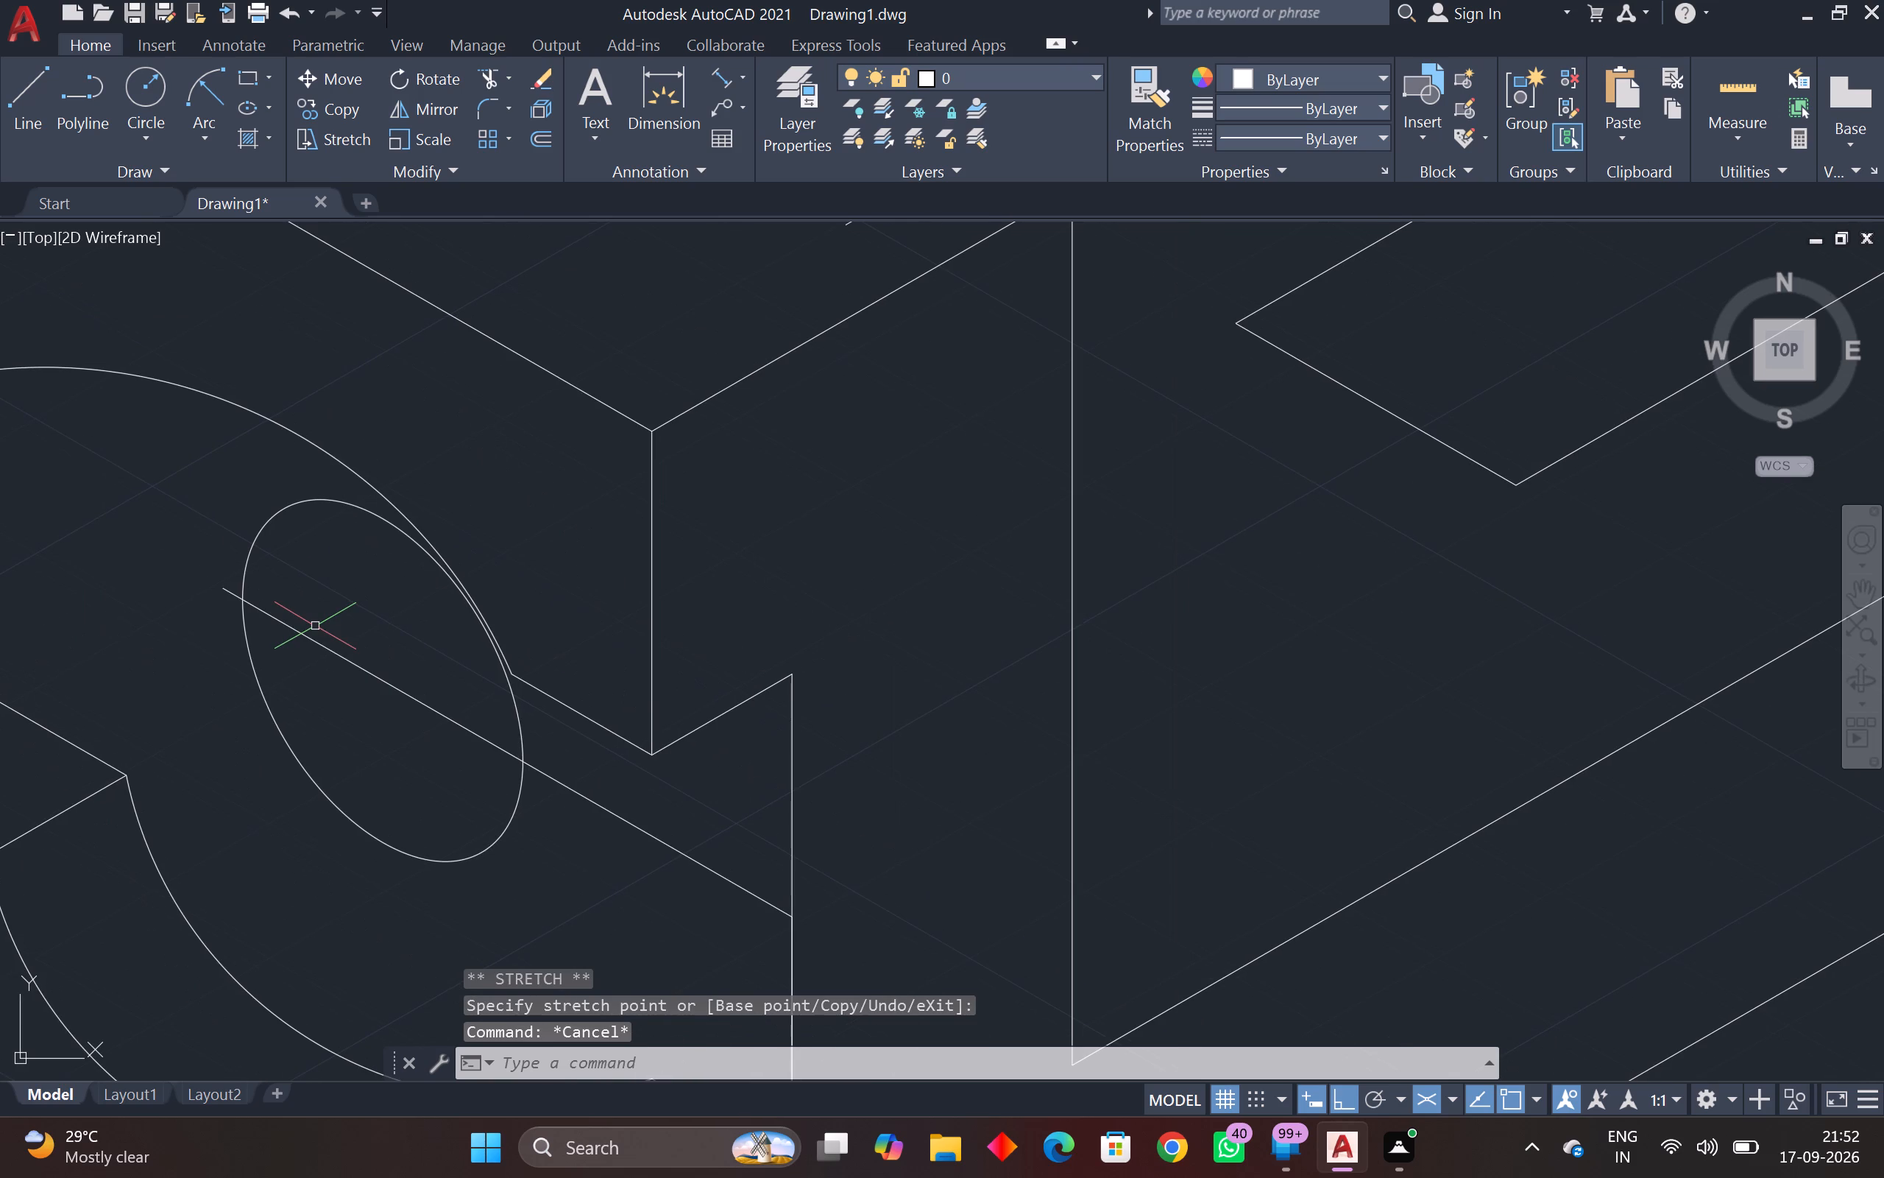
text(l)
key(space)
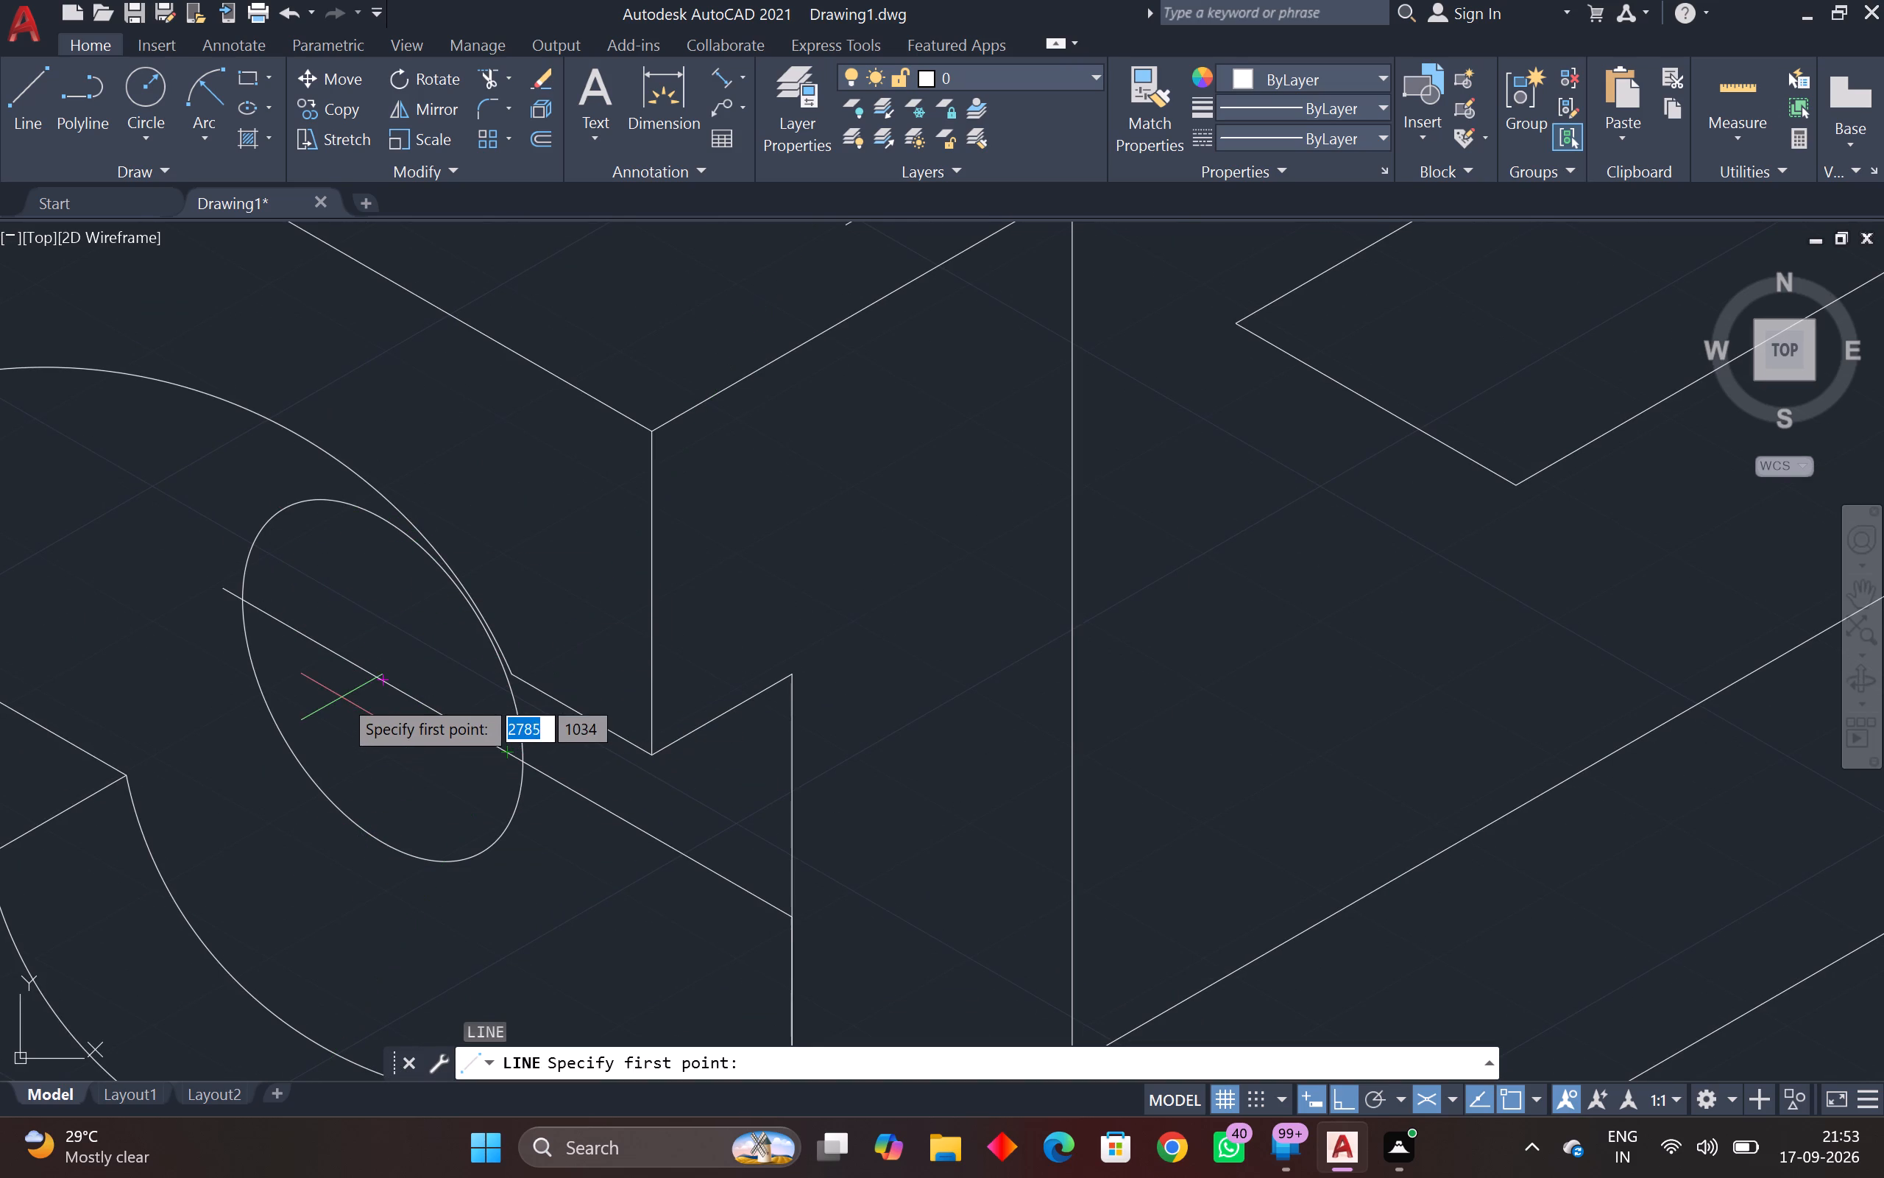
click(381, 678)
key(F5)
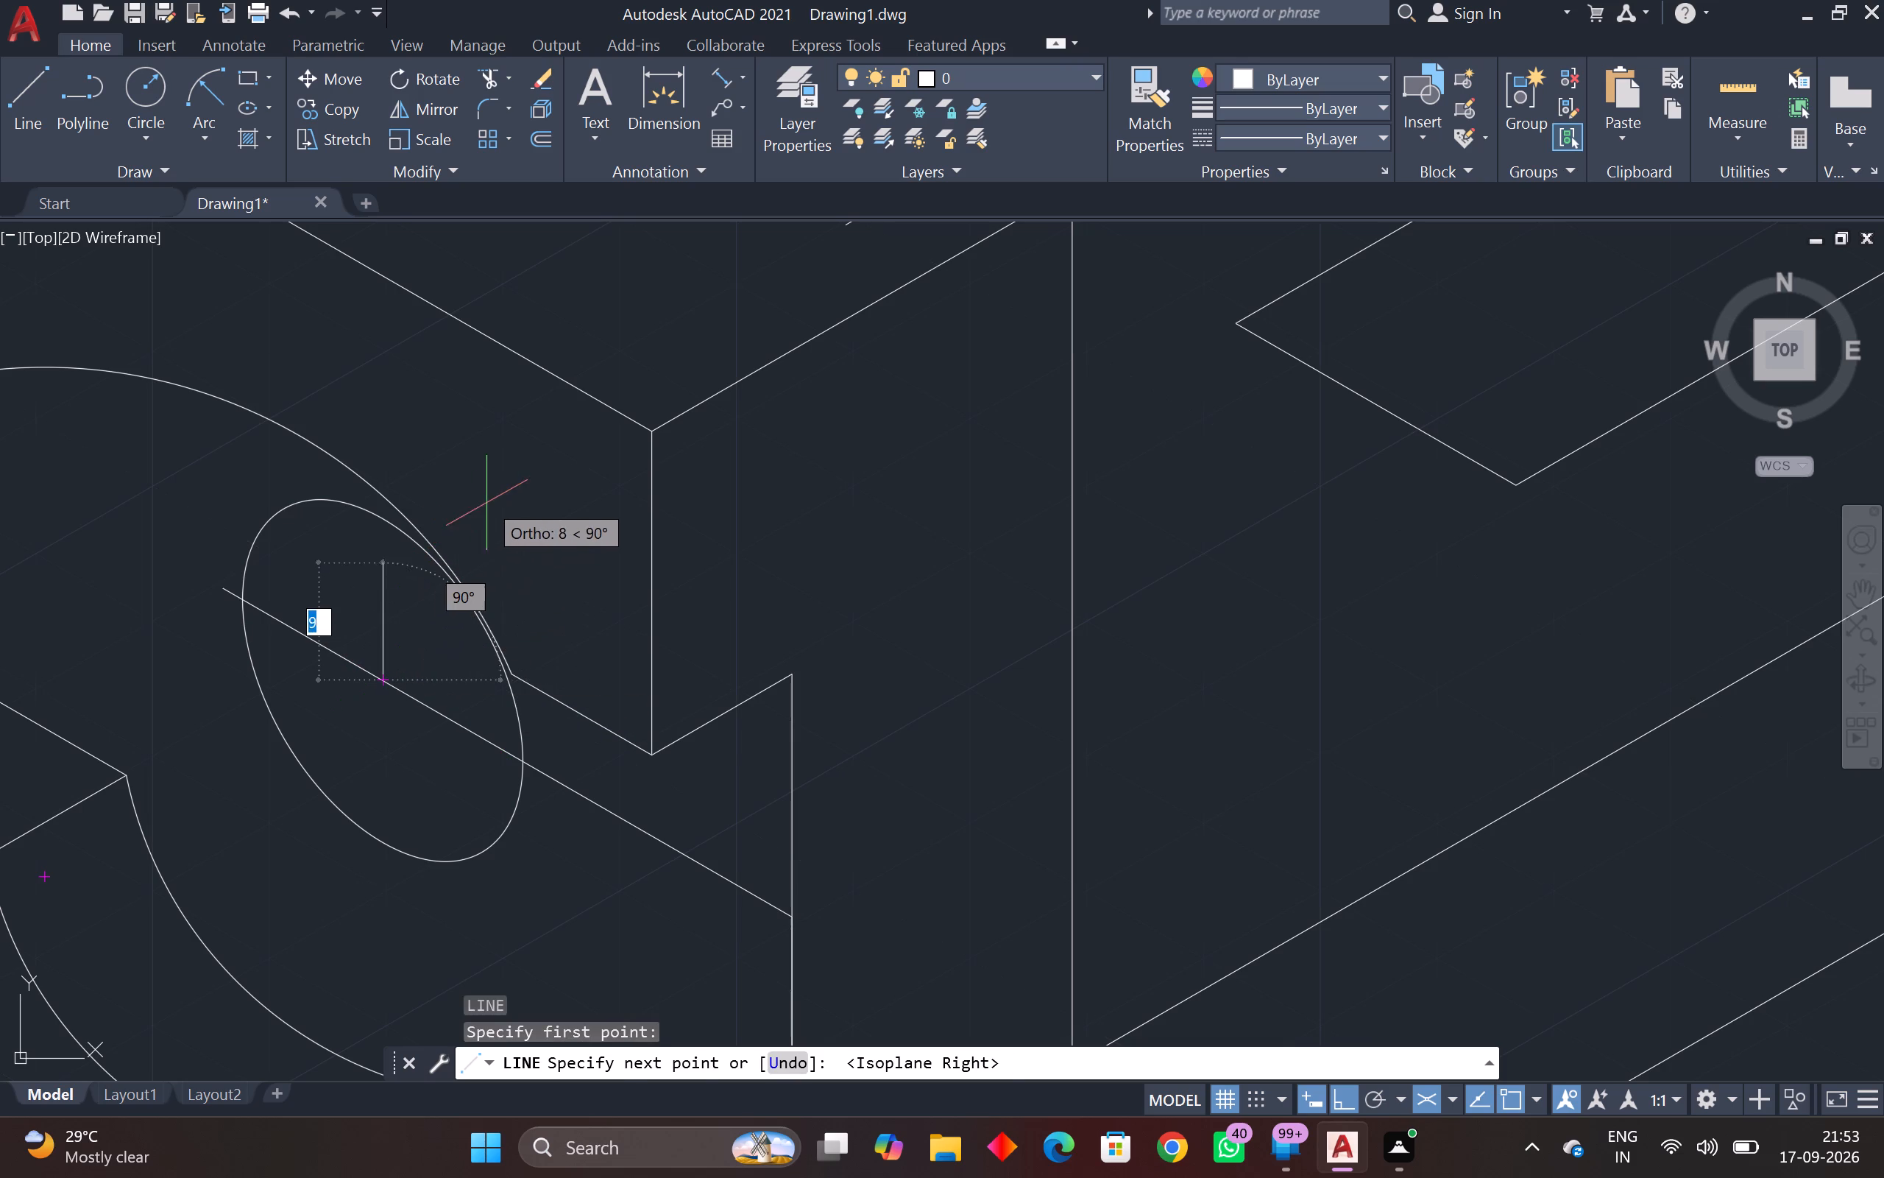
click(576, 350)
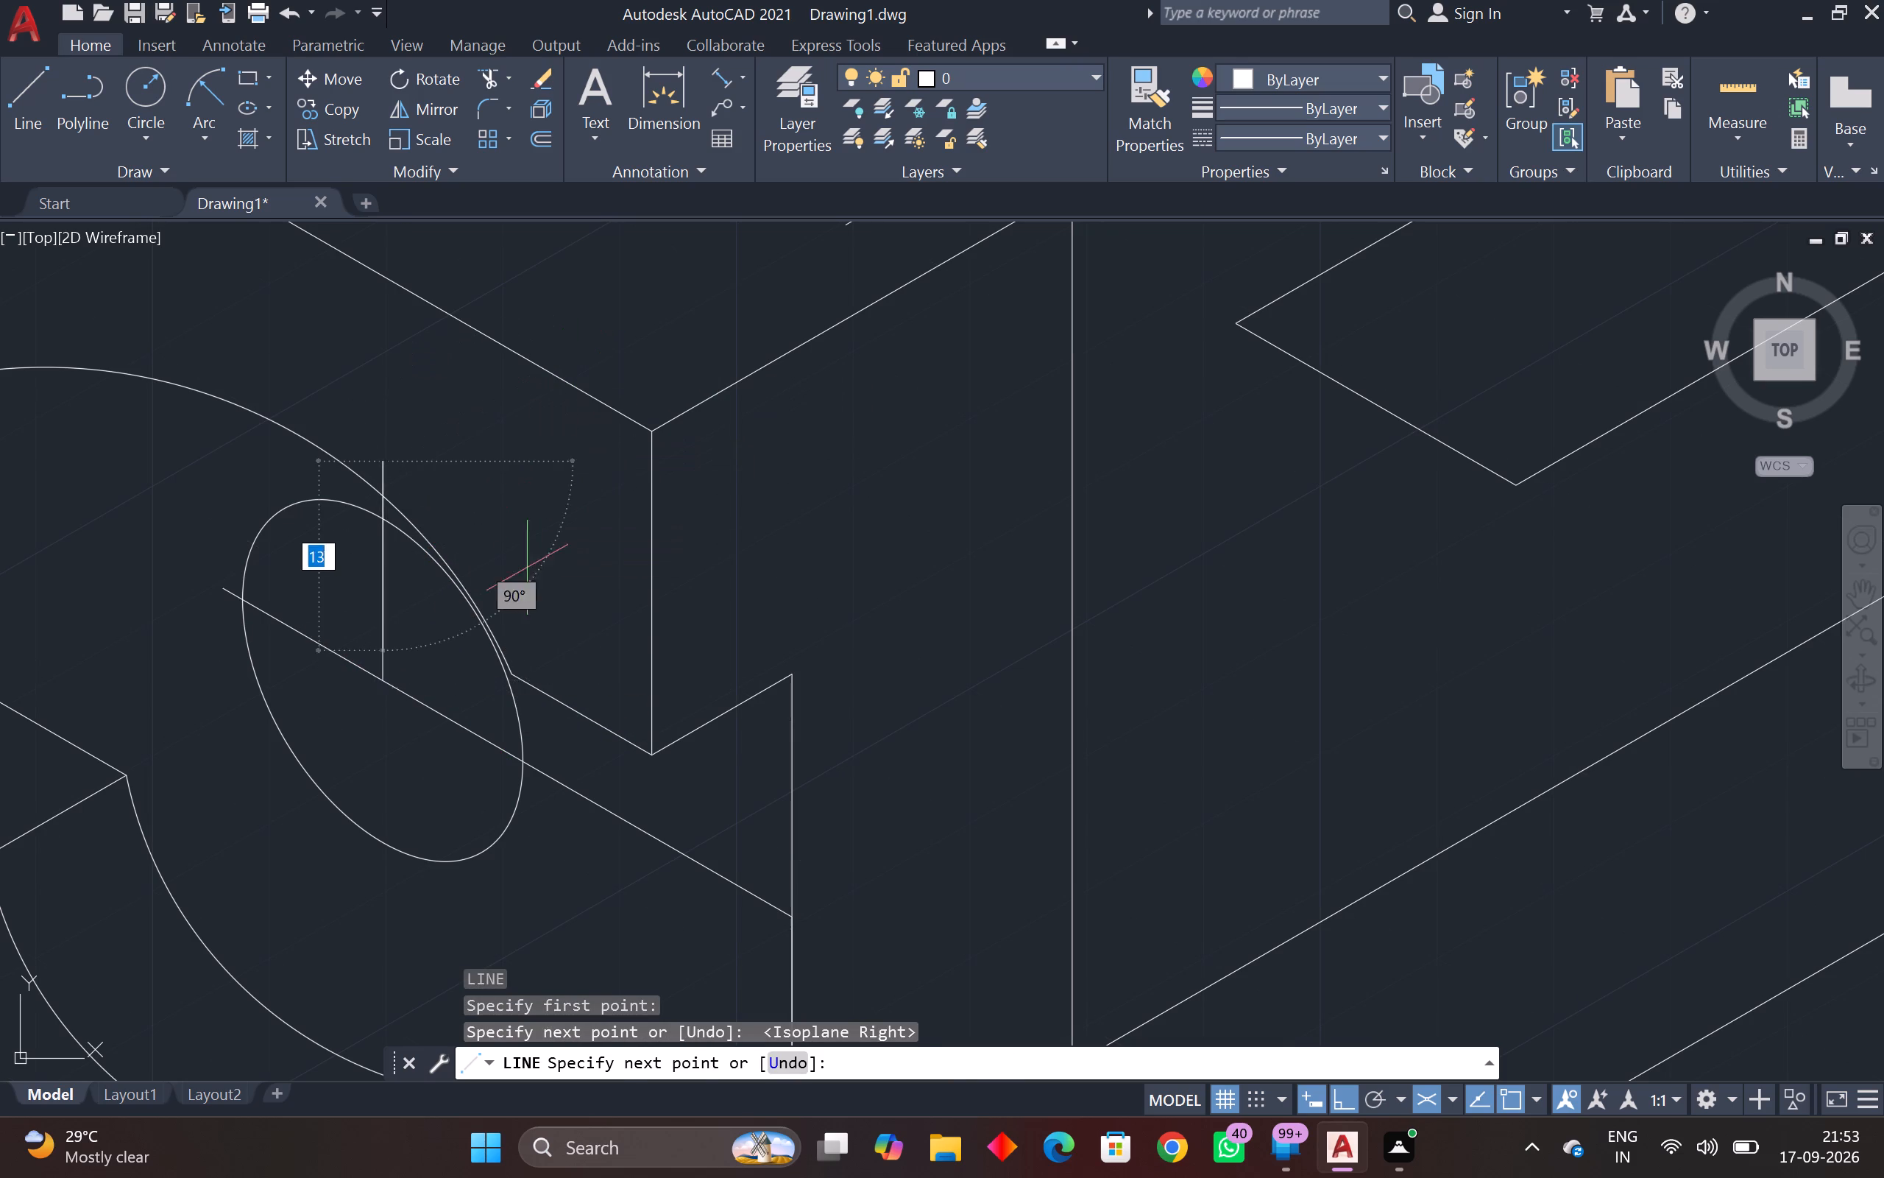
key(Escape)
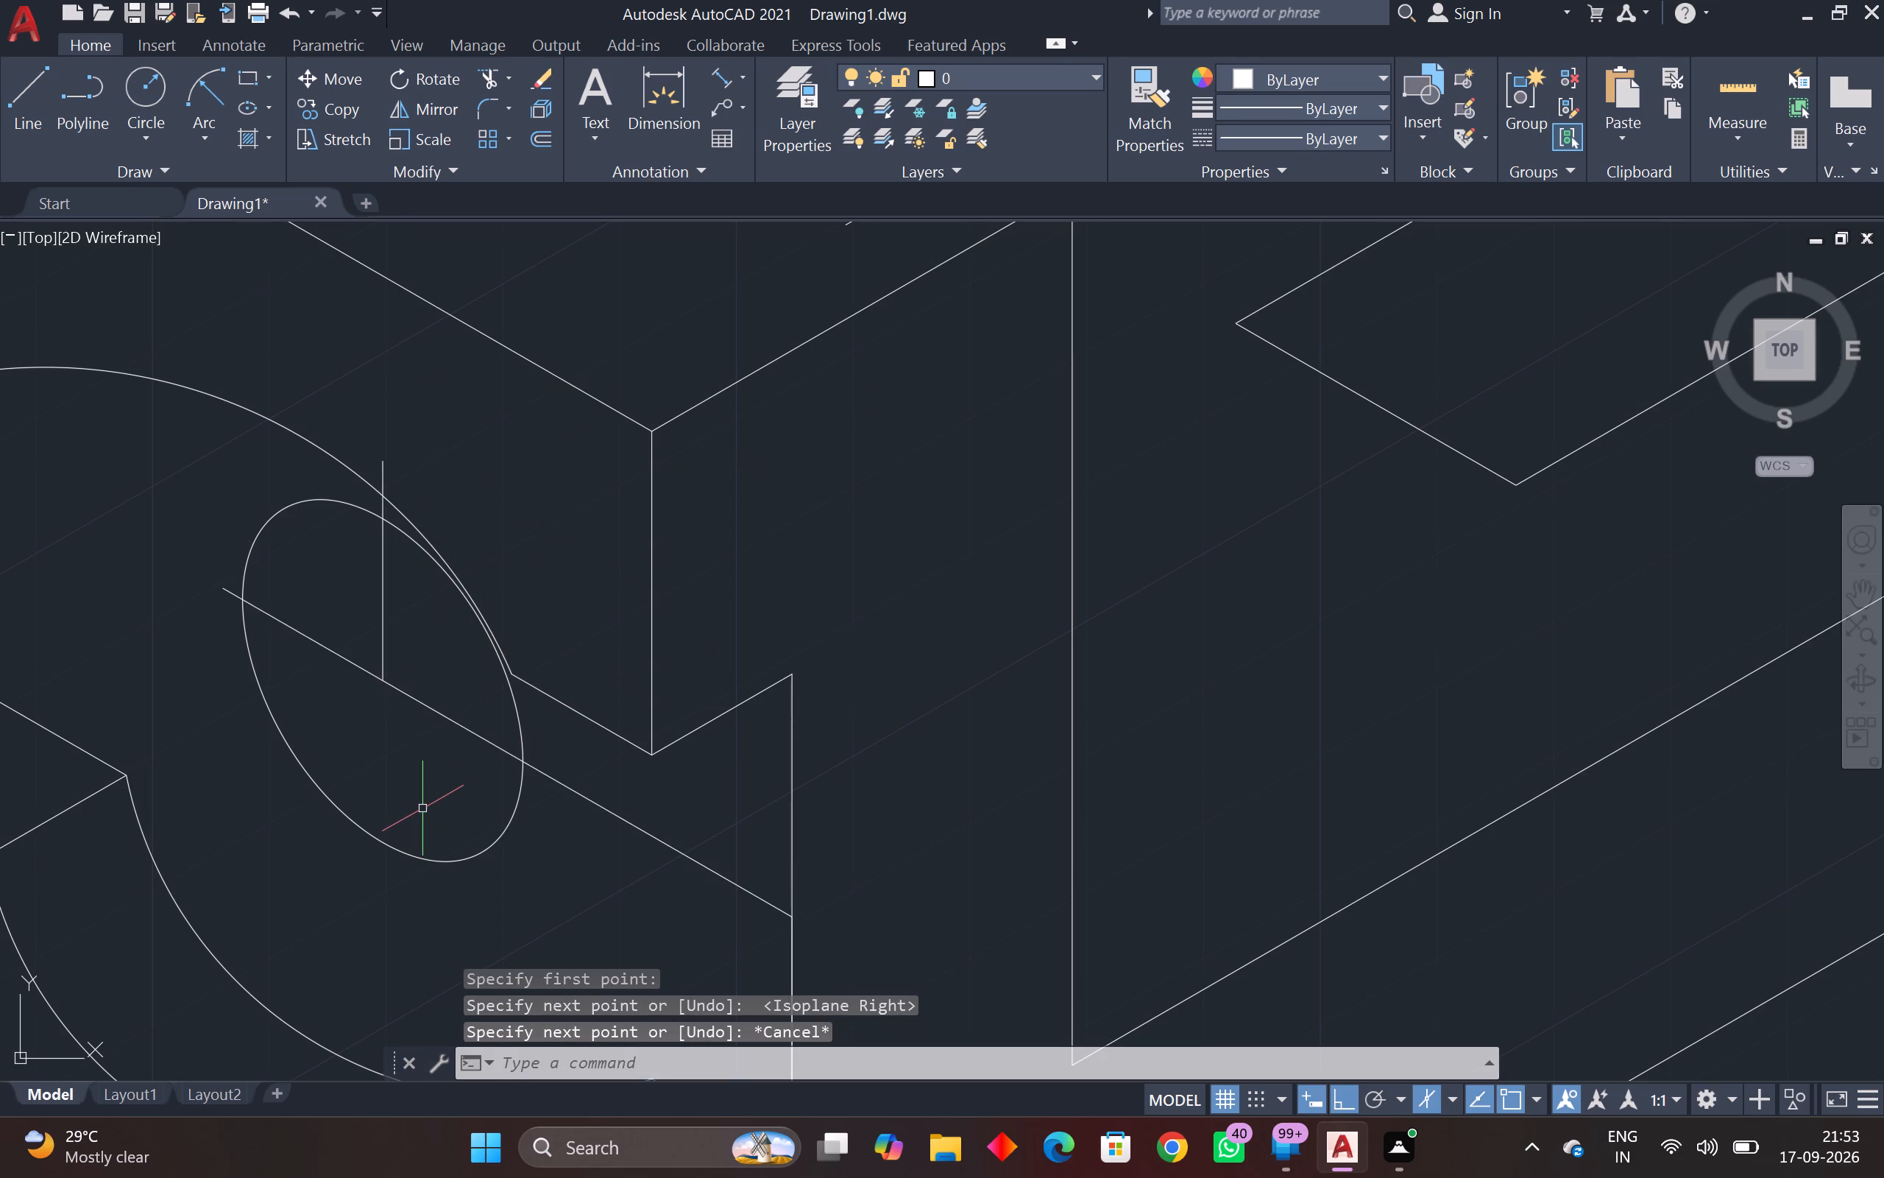
key(space)
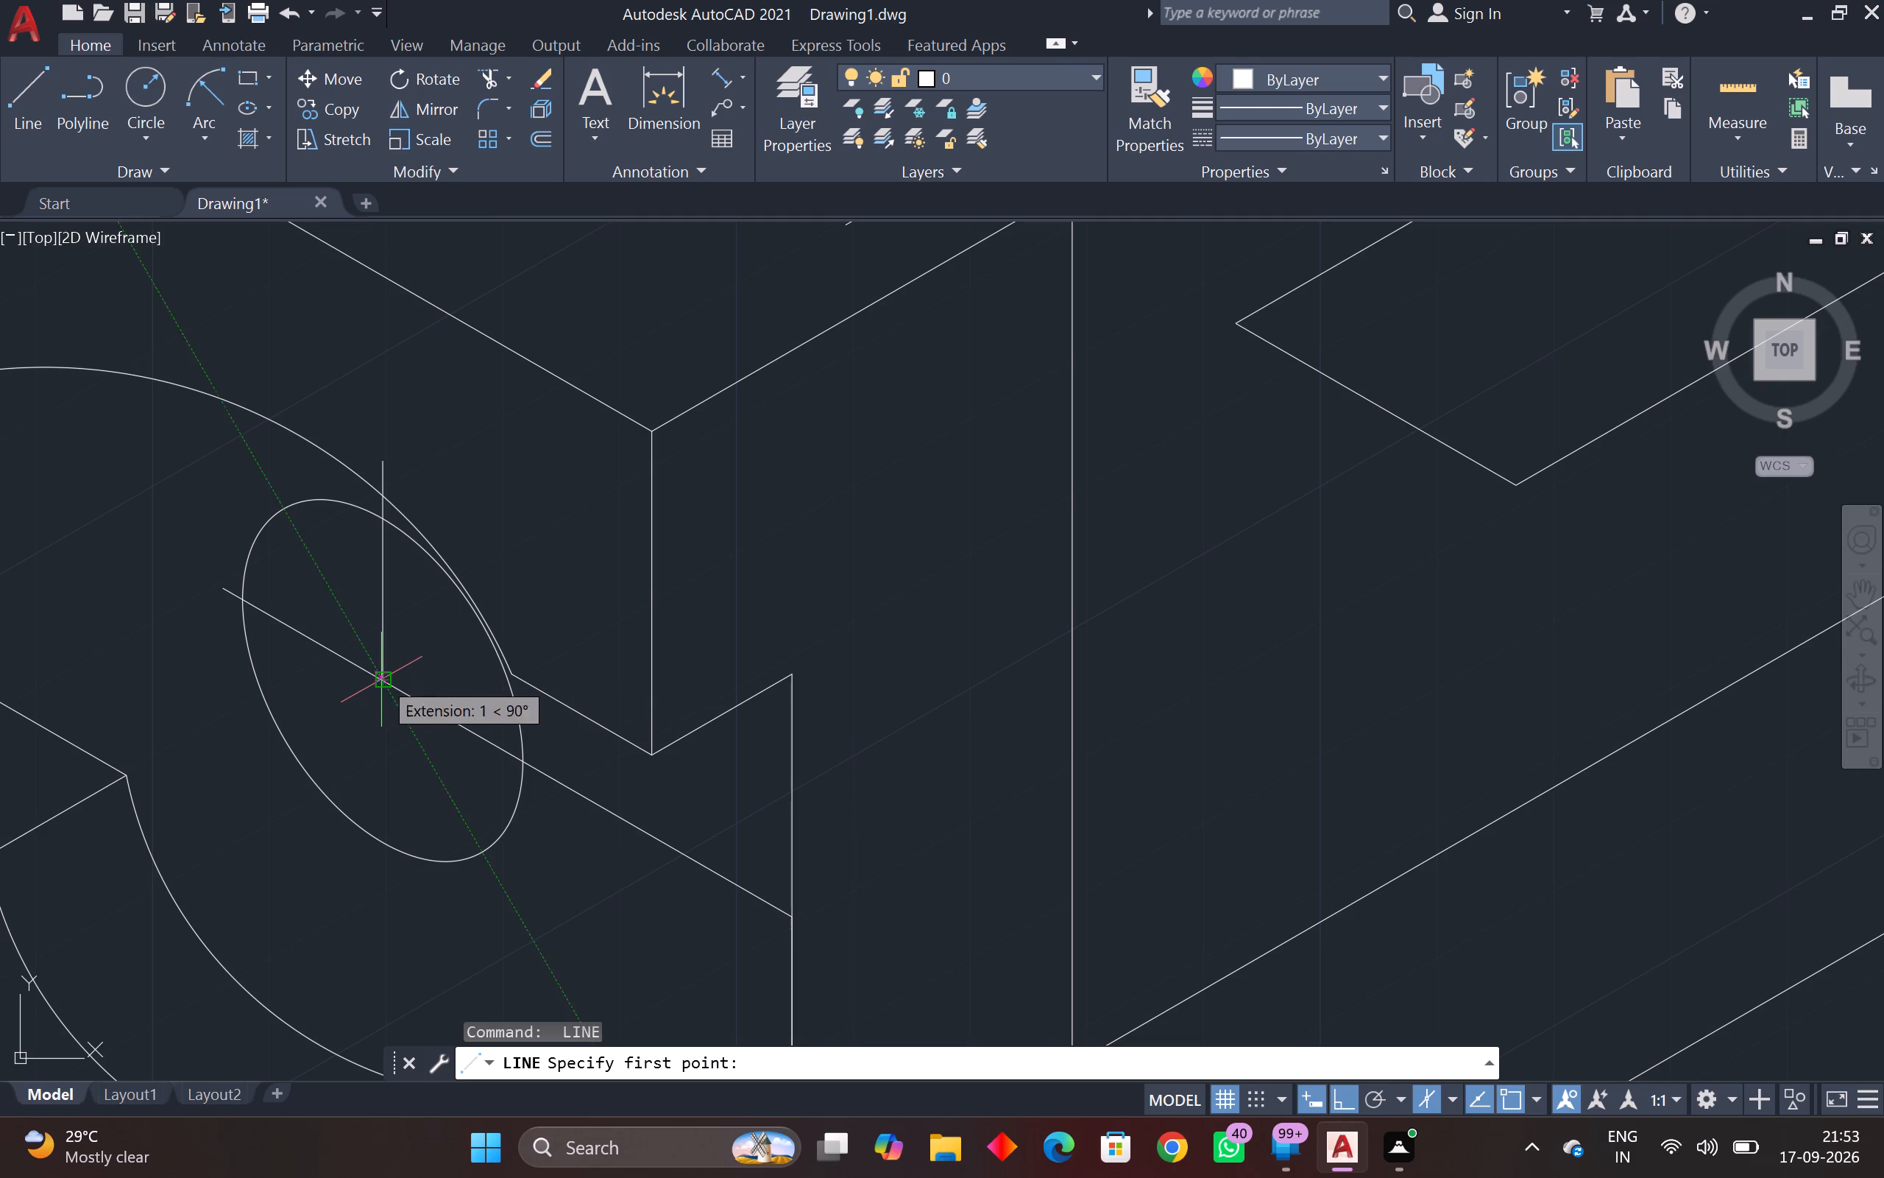
click(381, 680)
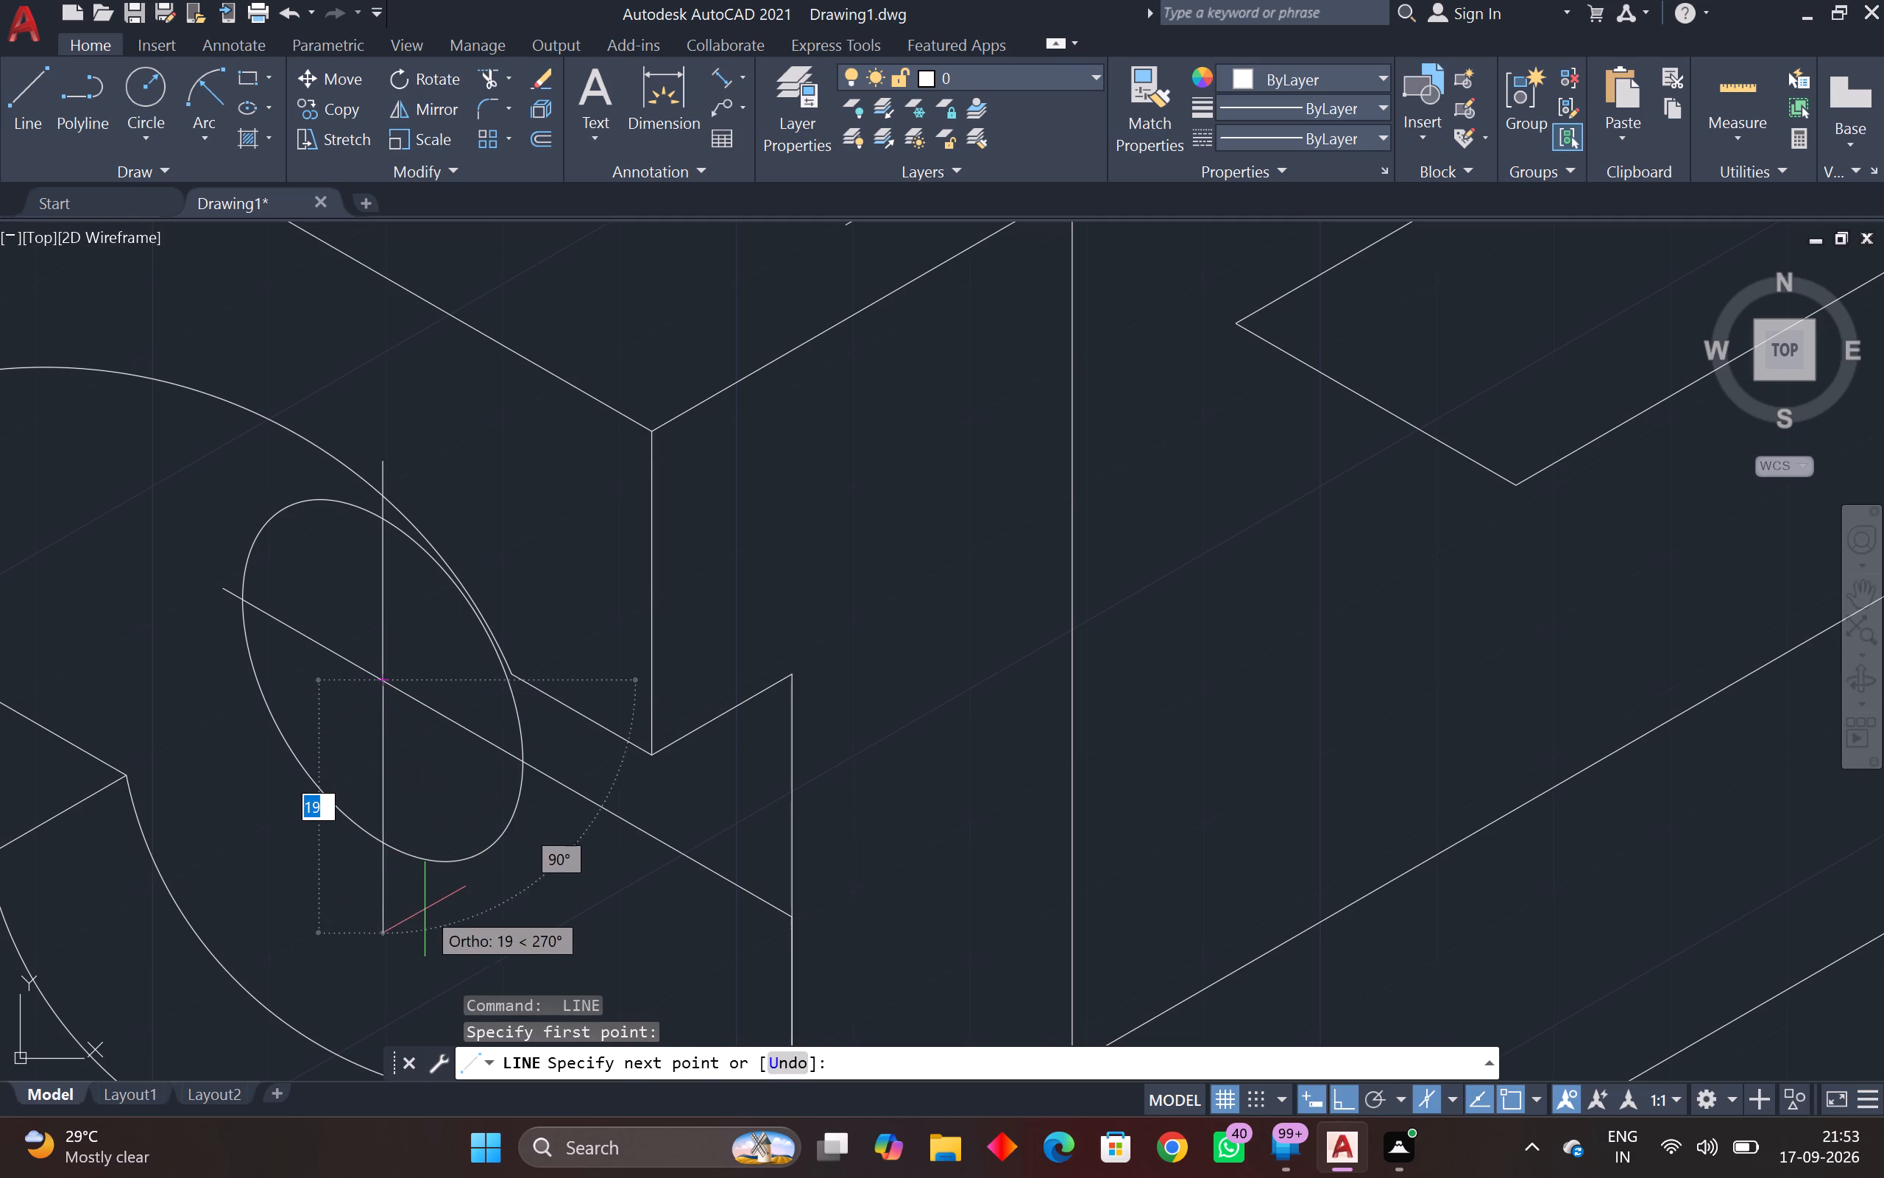
click(425, 909)
key(Escape)
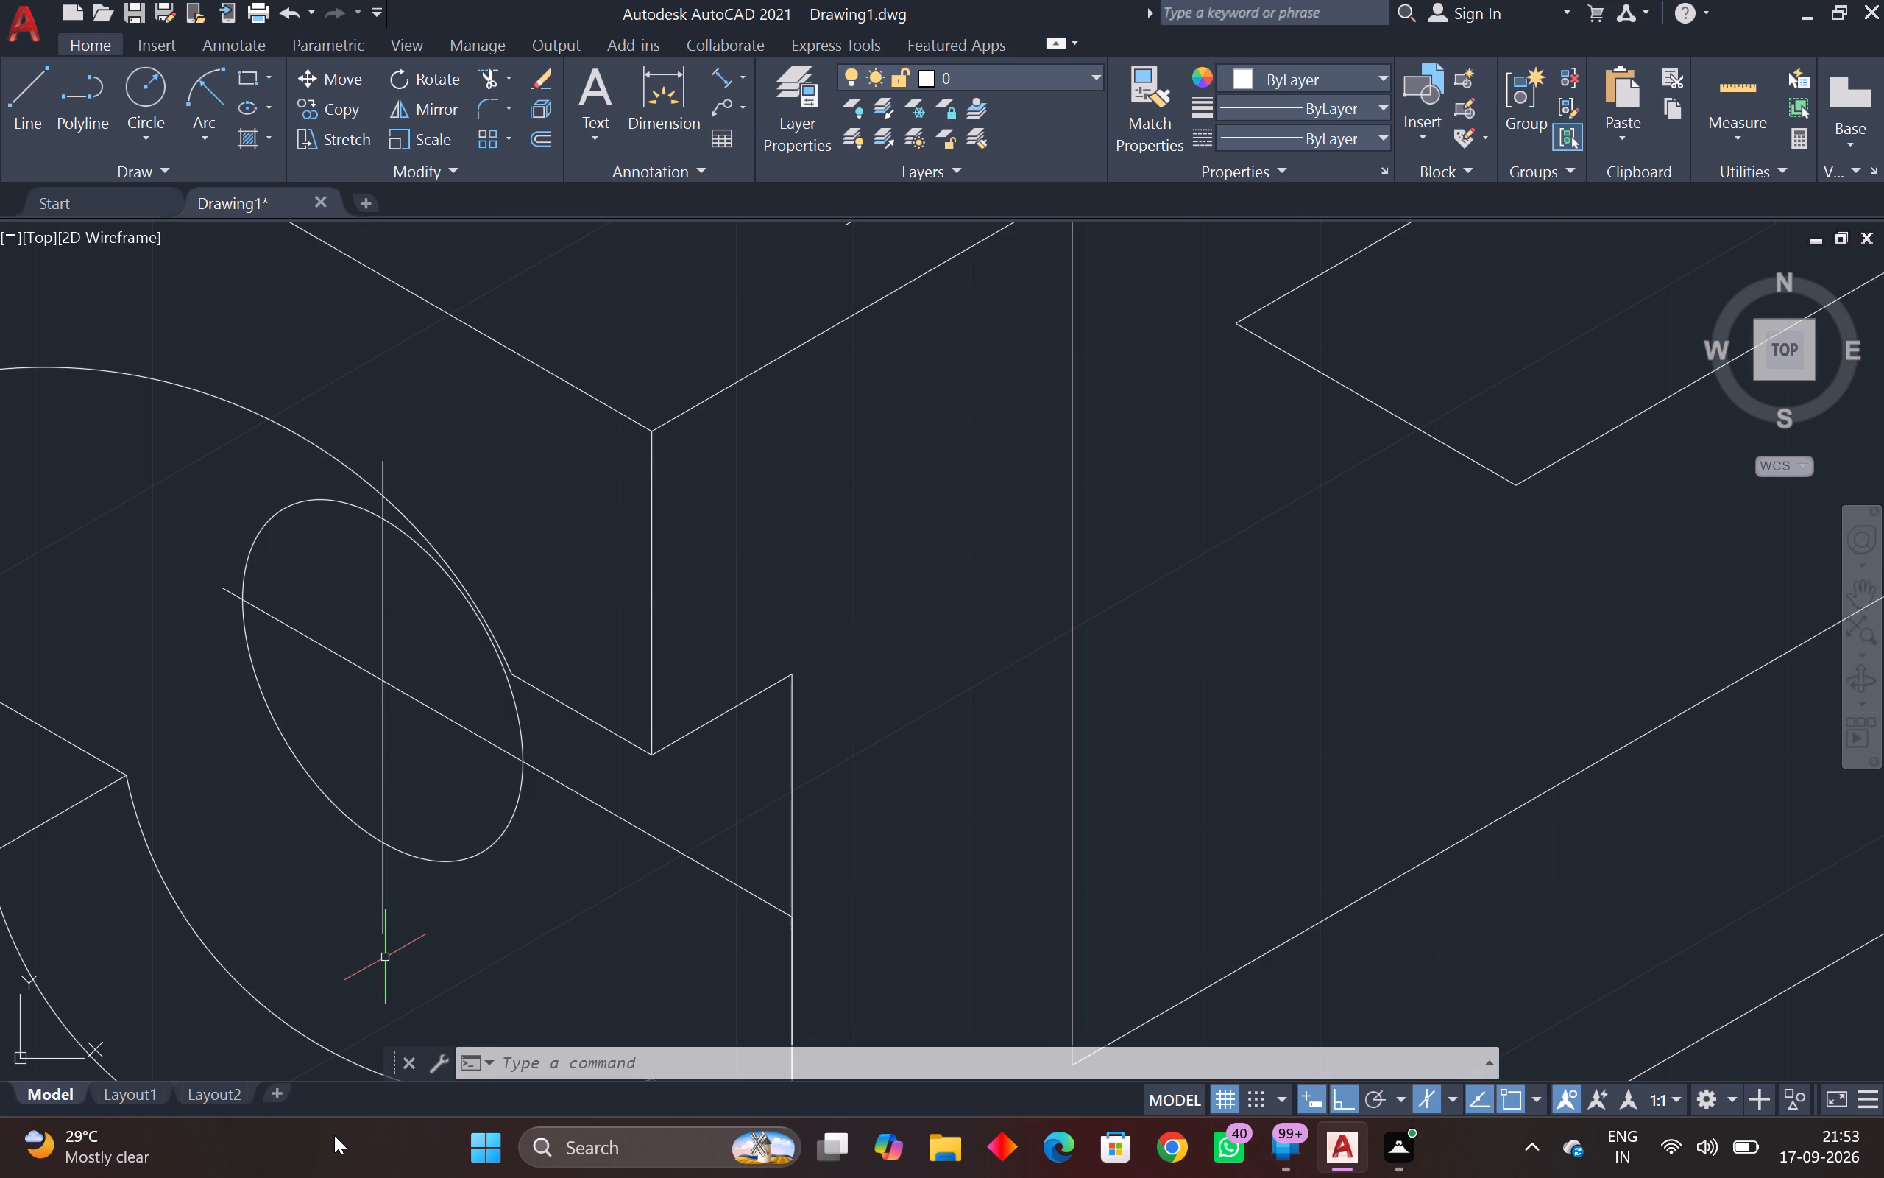
Check the radius of the upper arc above the isometric circle with the Radius dimension command.
scroll(333, 1145, down, 1)
middle_drag(333, 1145, 311, 1133)
scroll(567, 827, down, 2)
middle_drag(567, 826, 538, 842)
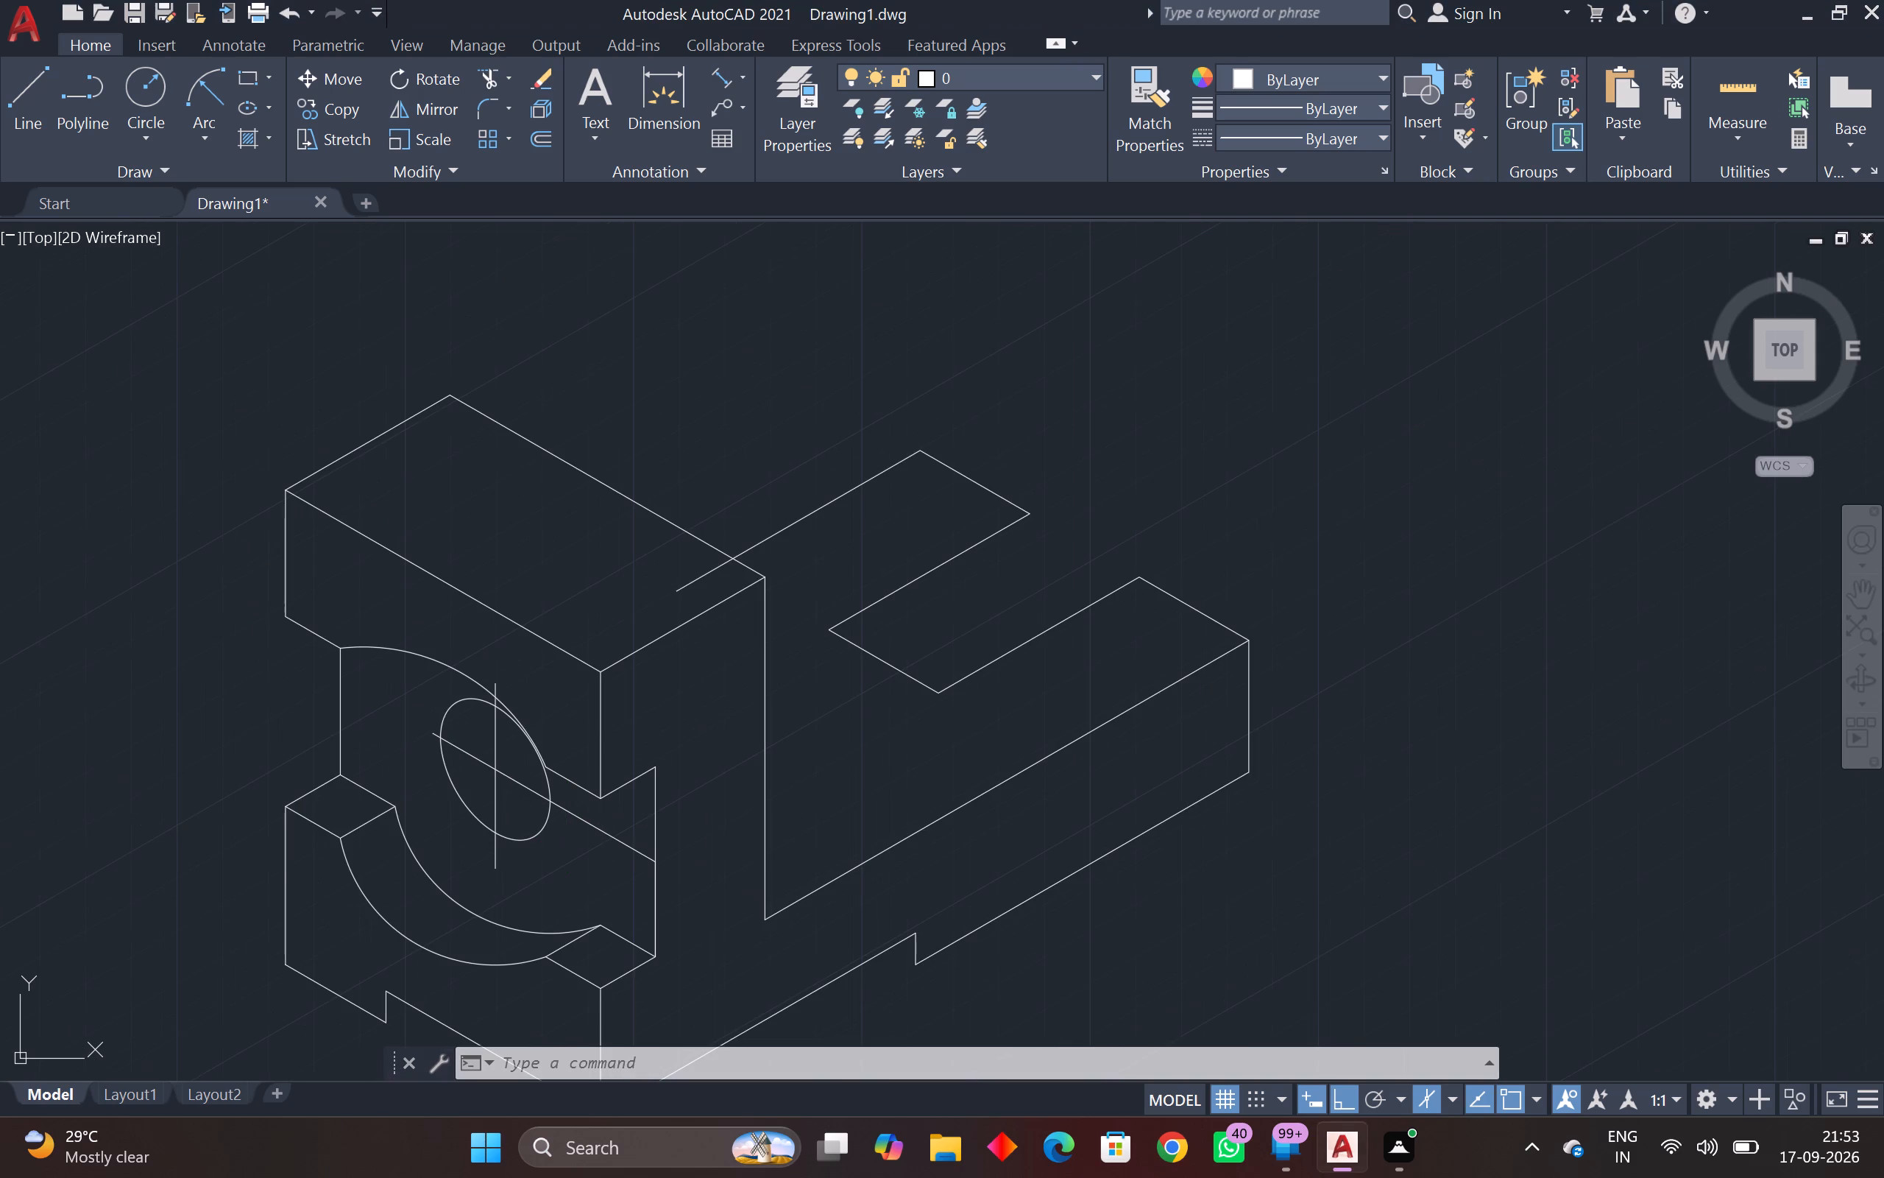
middle_drag(538, 842, 461, 803)
click(742, 75)
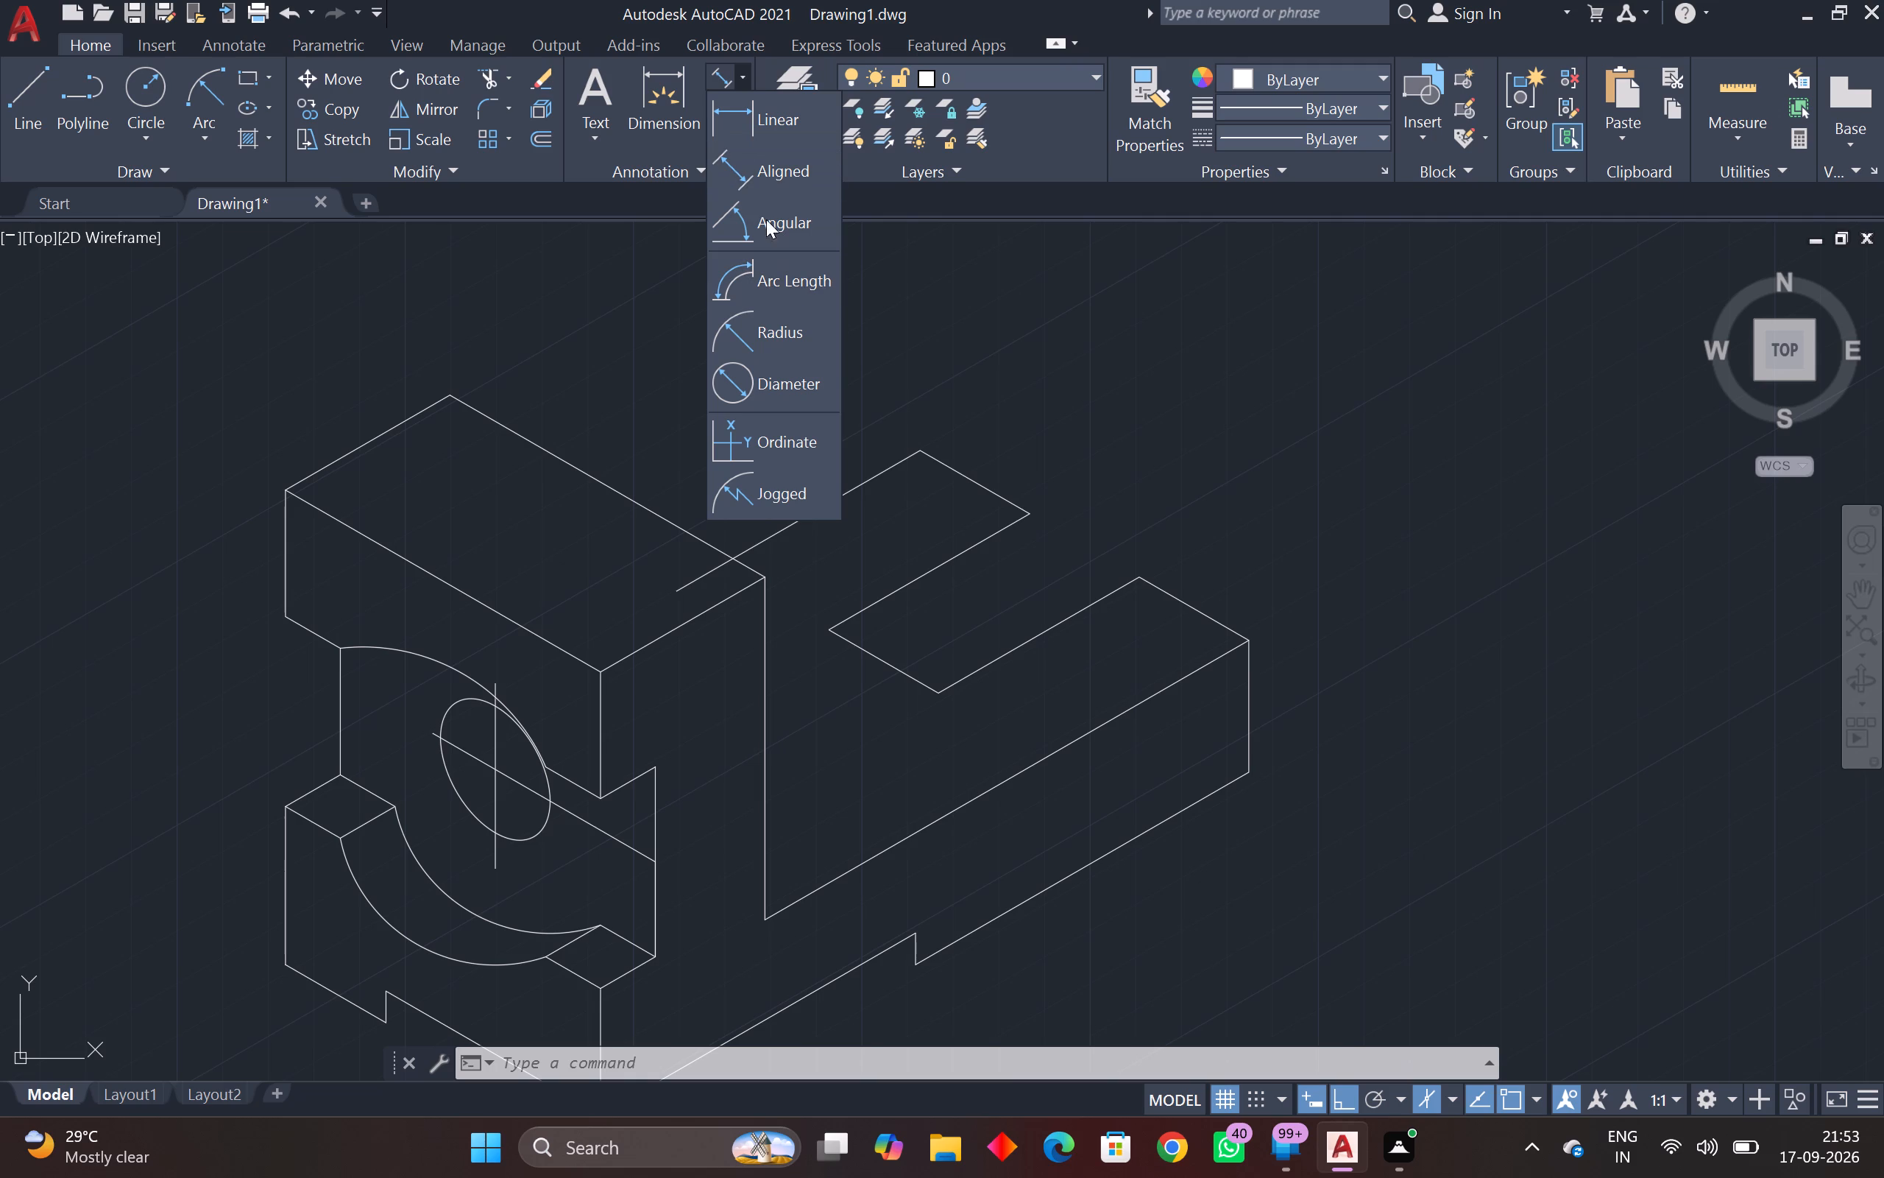
click(771, 316)
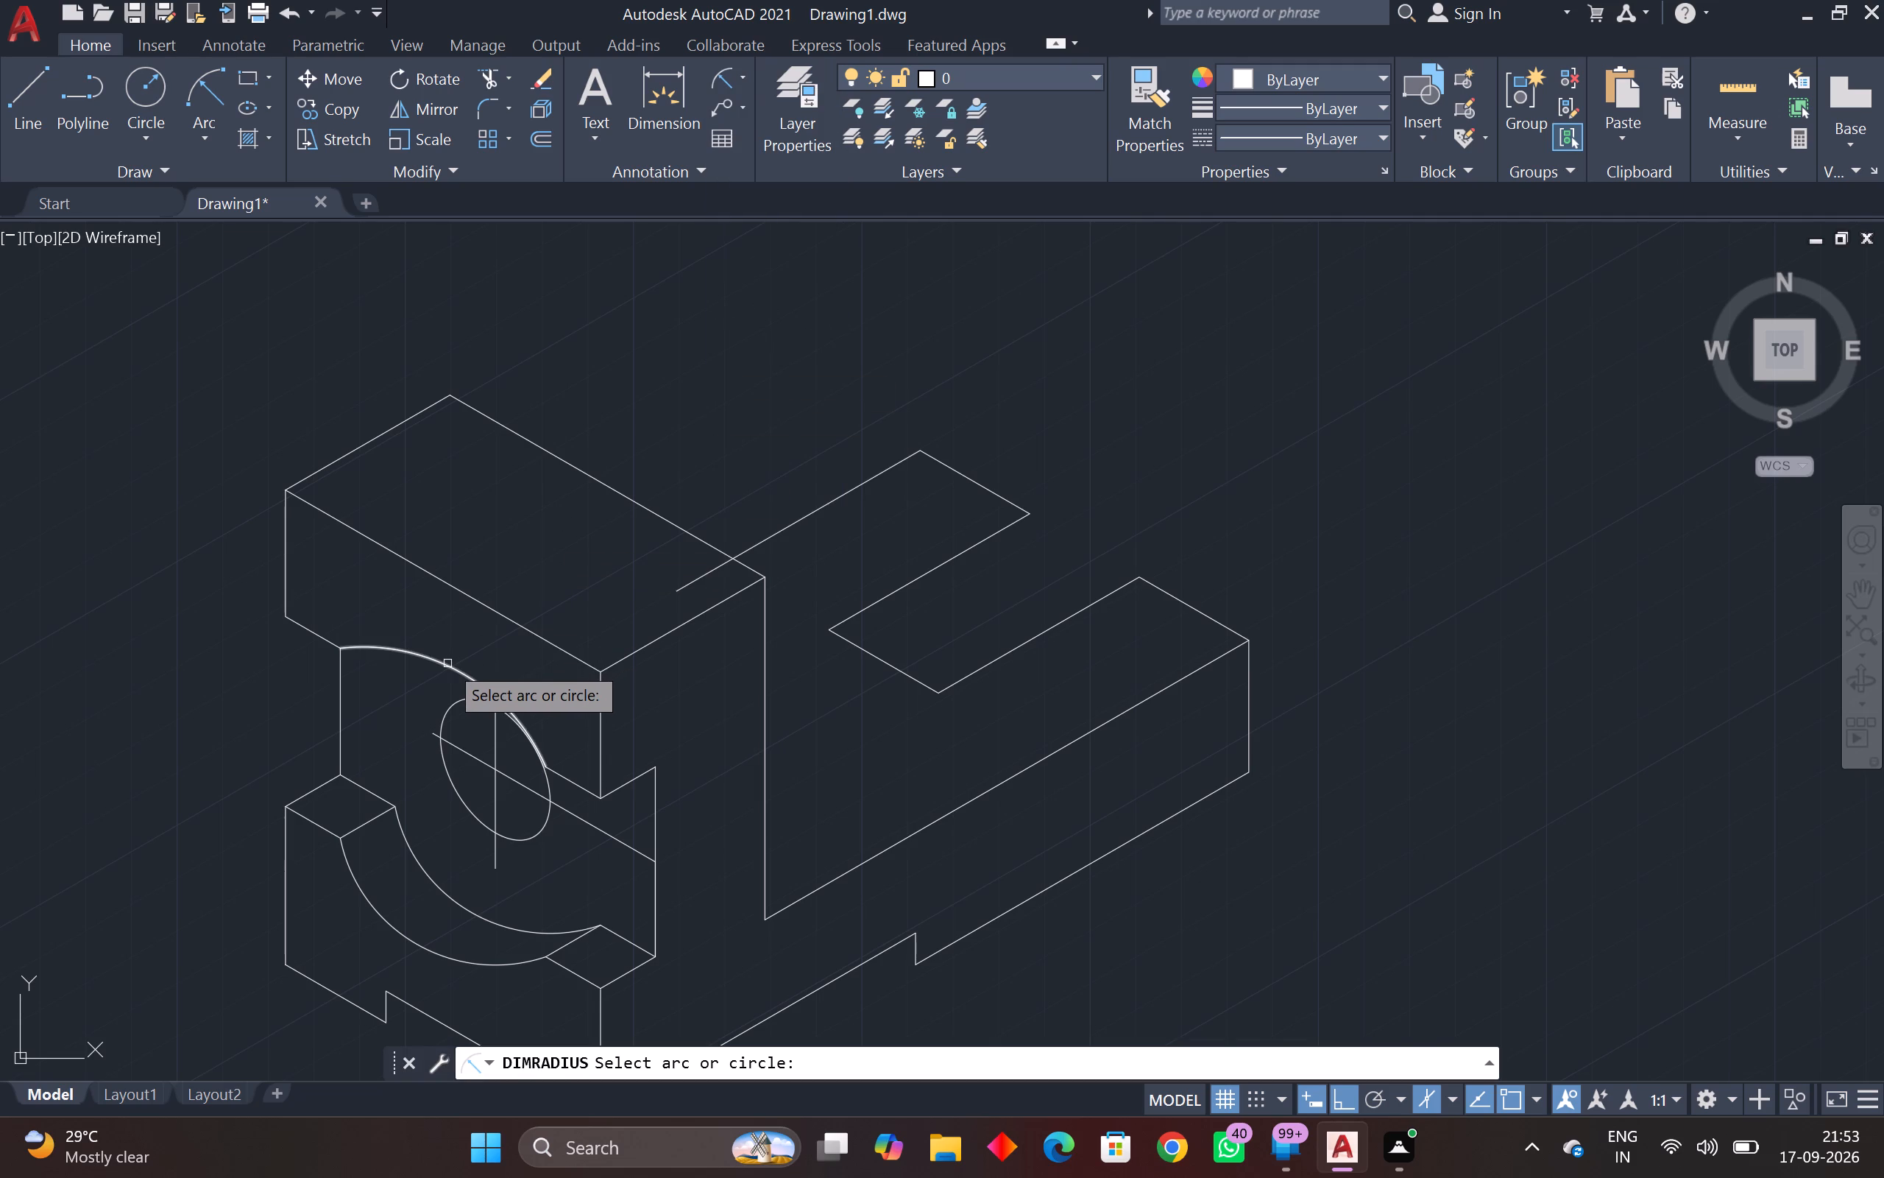
click(447, 663)
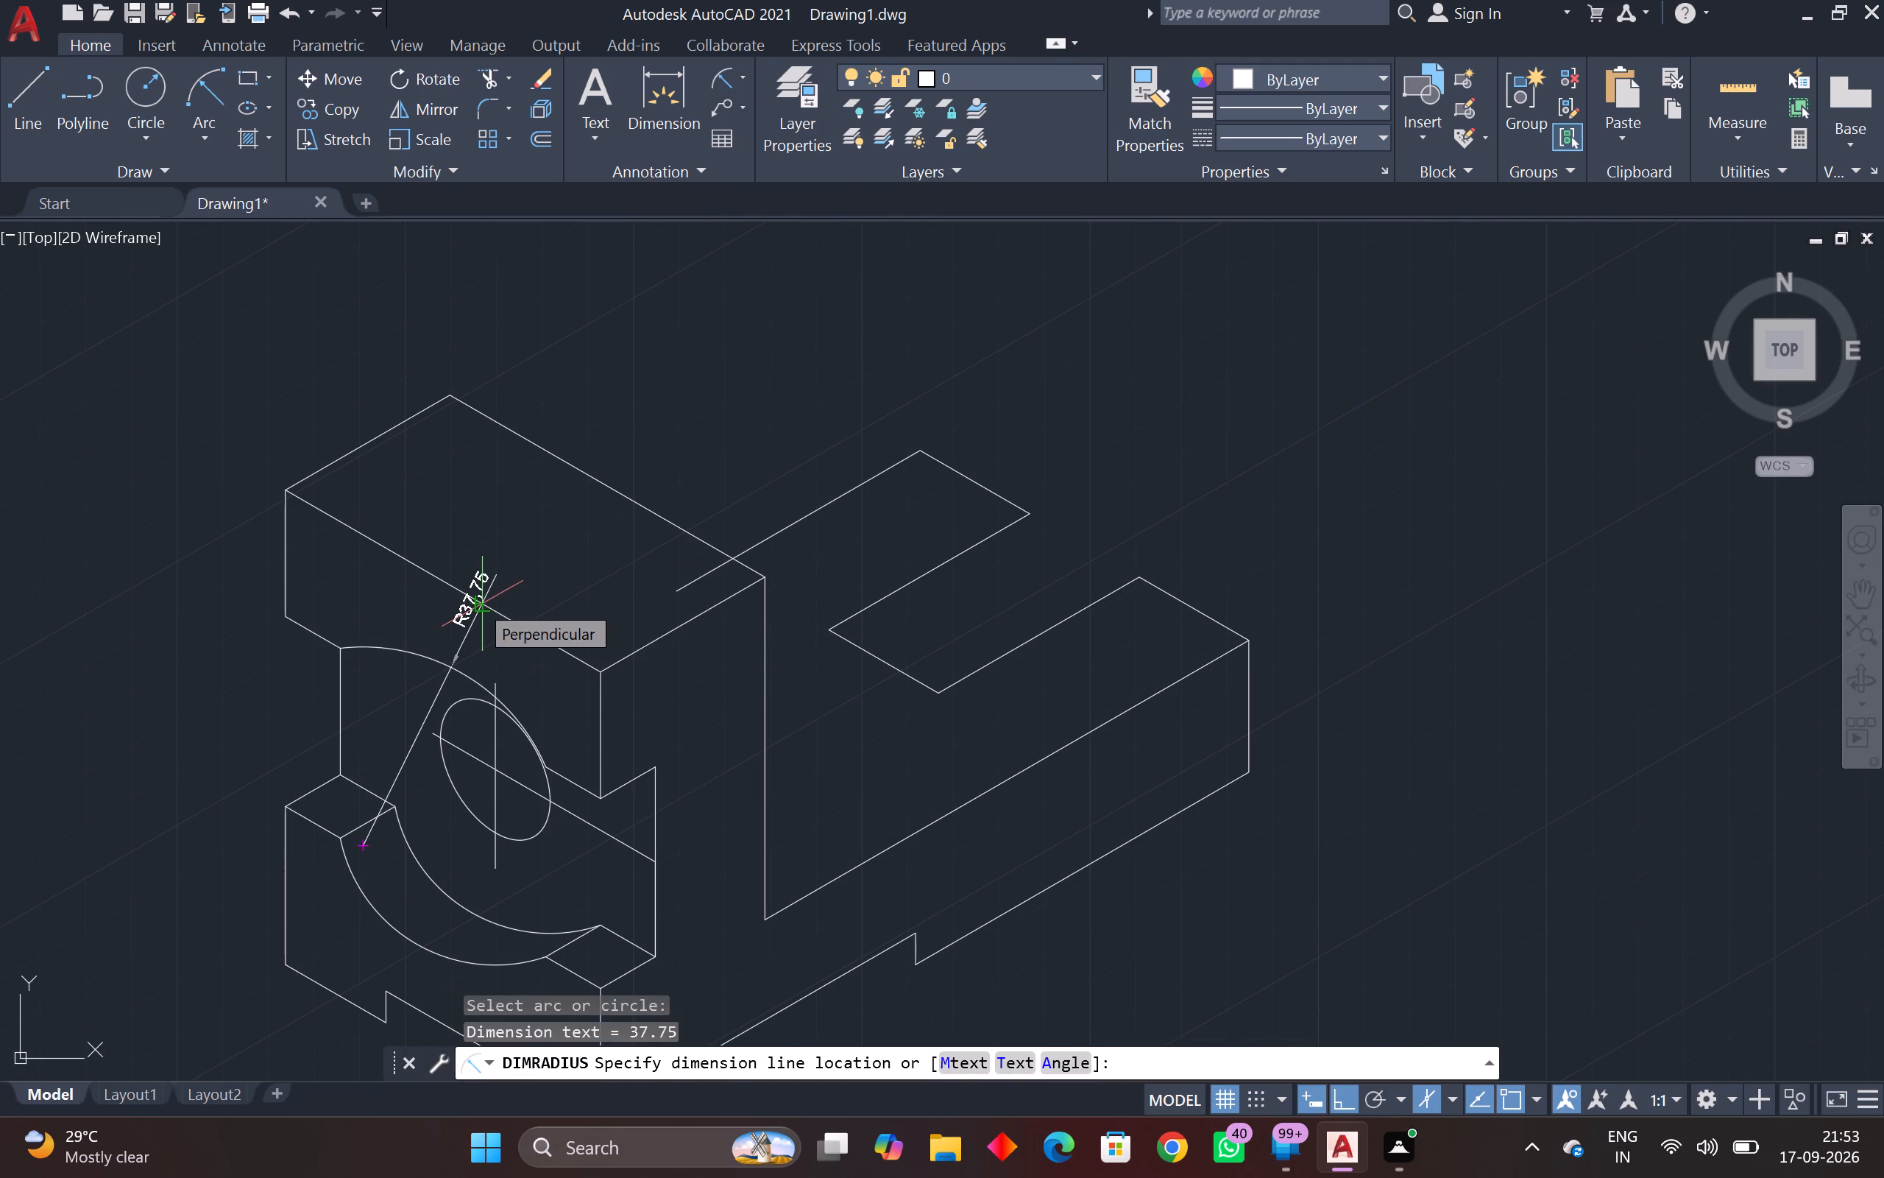
scroll(478, 602, up, 2)
scroll(478, 600, down, 2)
middle_drag(478, 599, 527, 560)
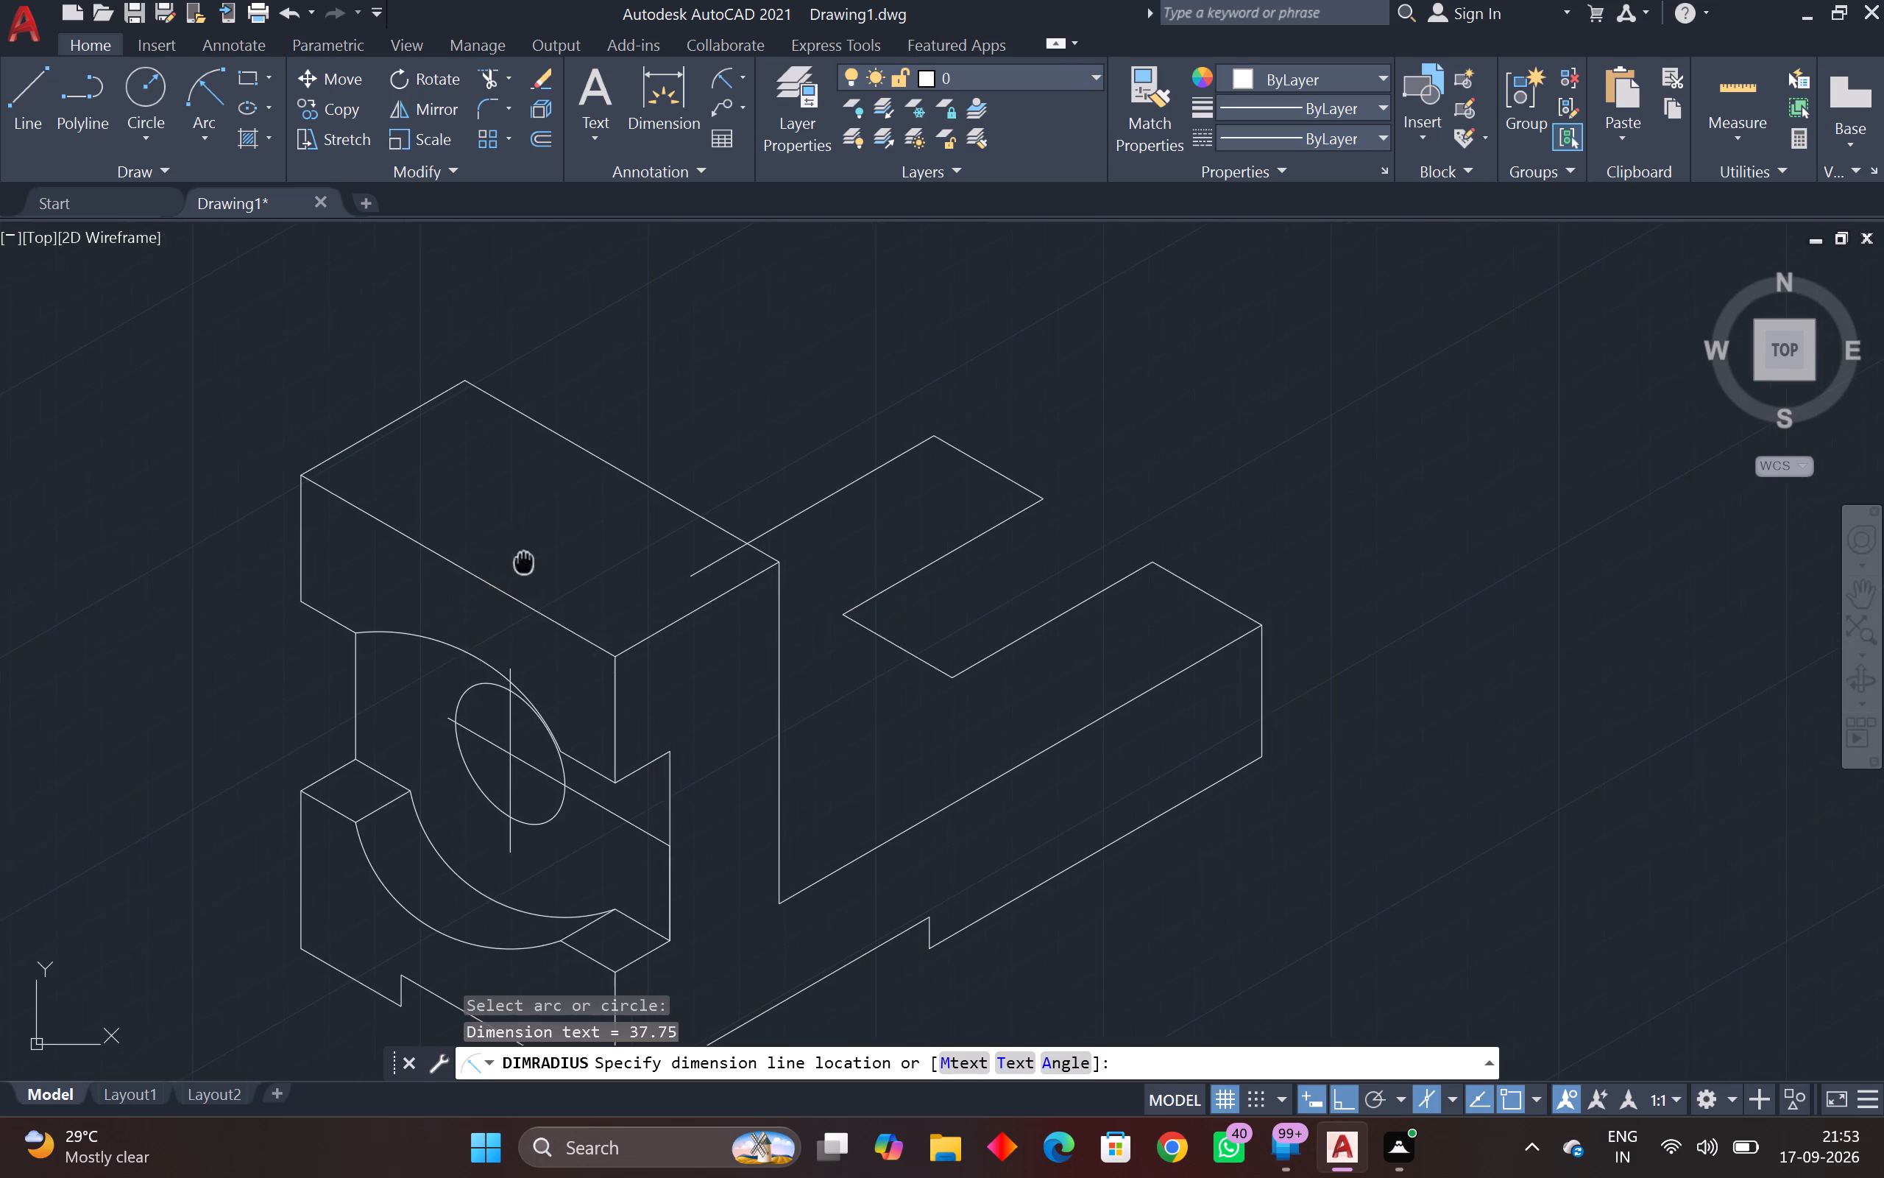
middle_drag(527, 560, 529, 557)
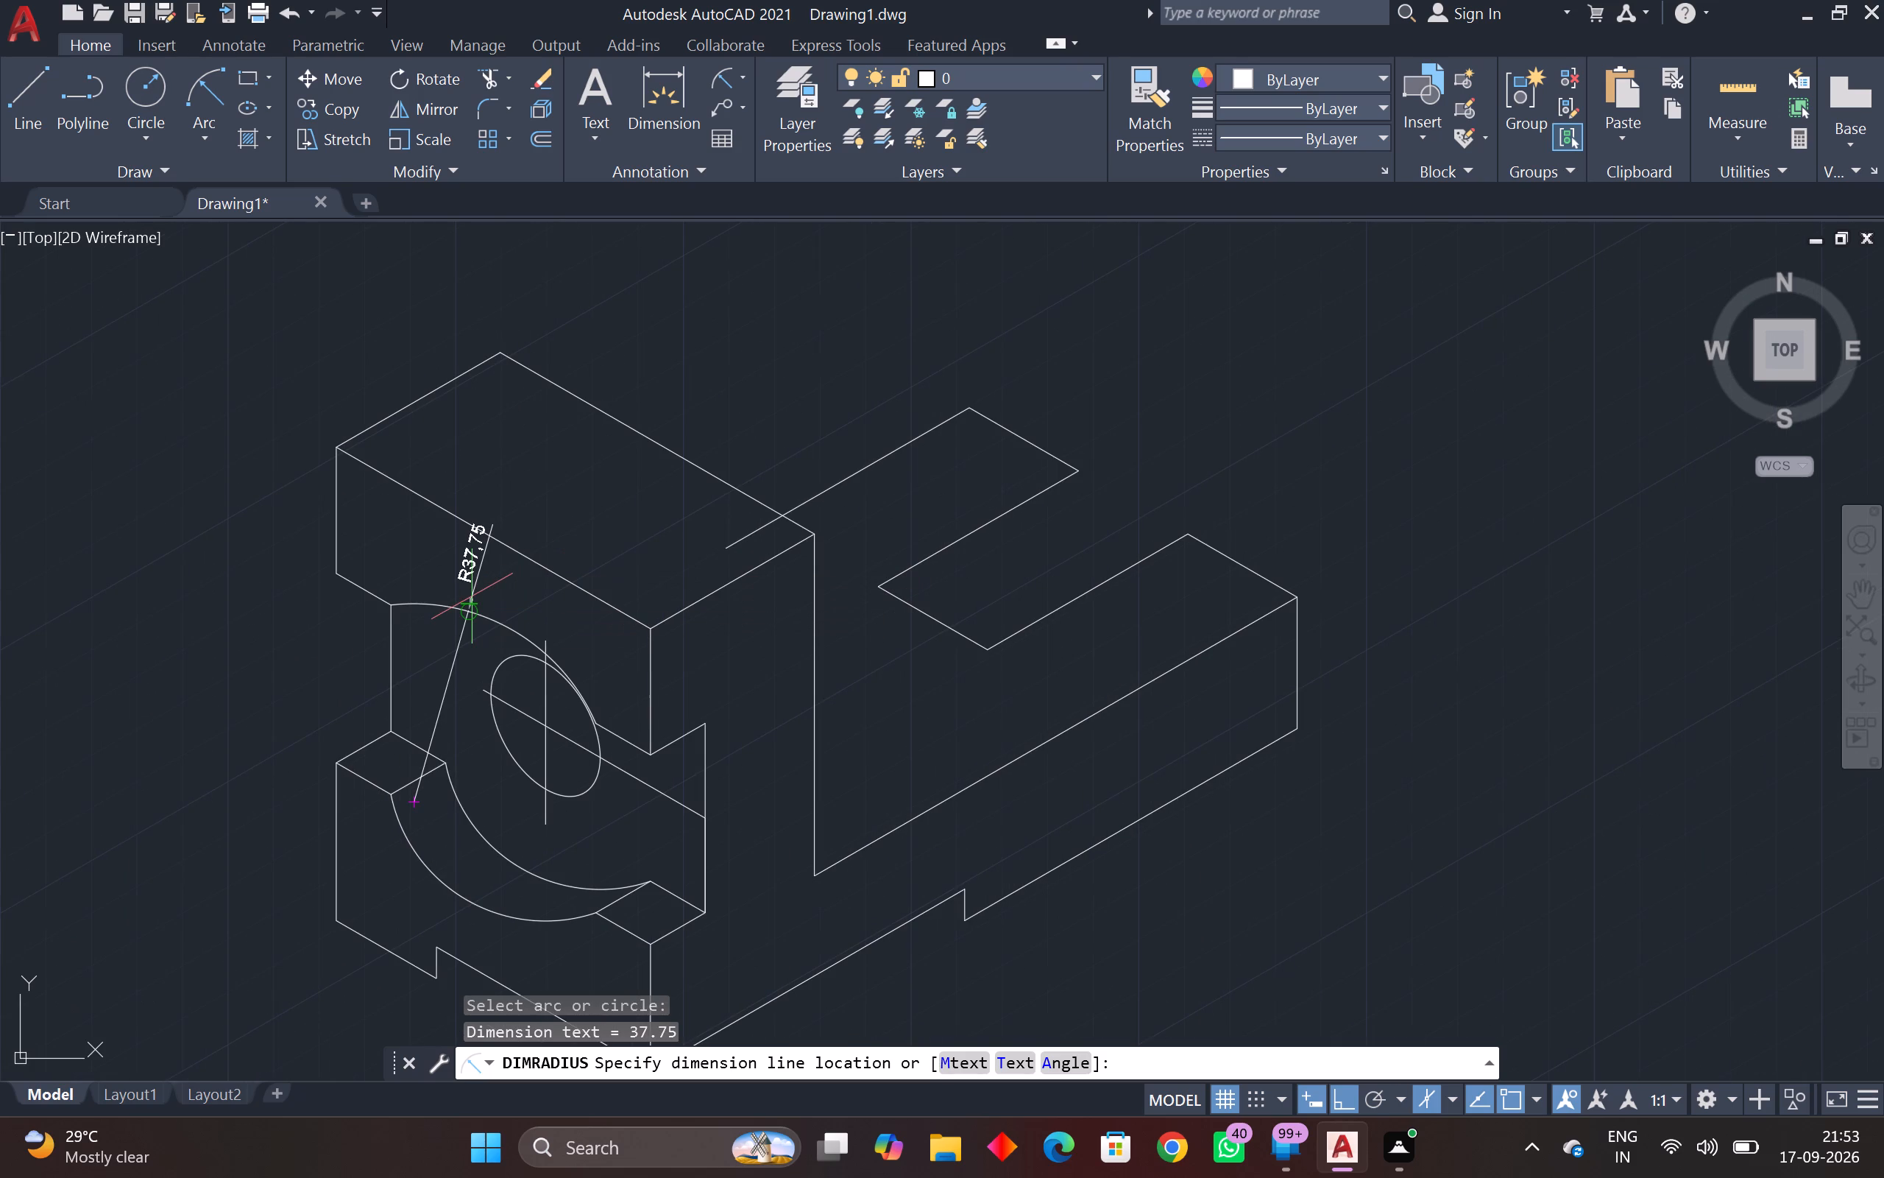
key(Escape)
Add a radius dimension to the lower front arc of the curved step, with its text outside the arc.
key(space)
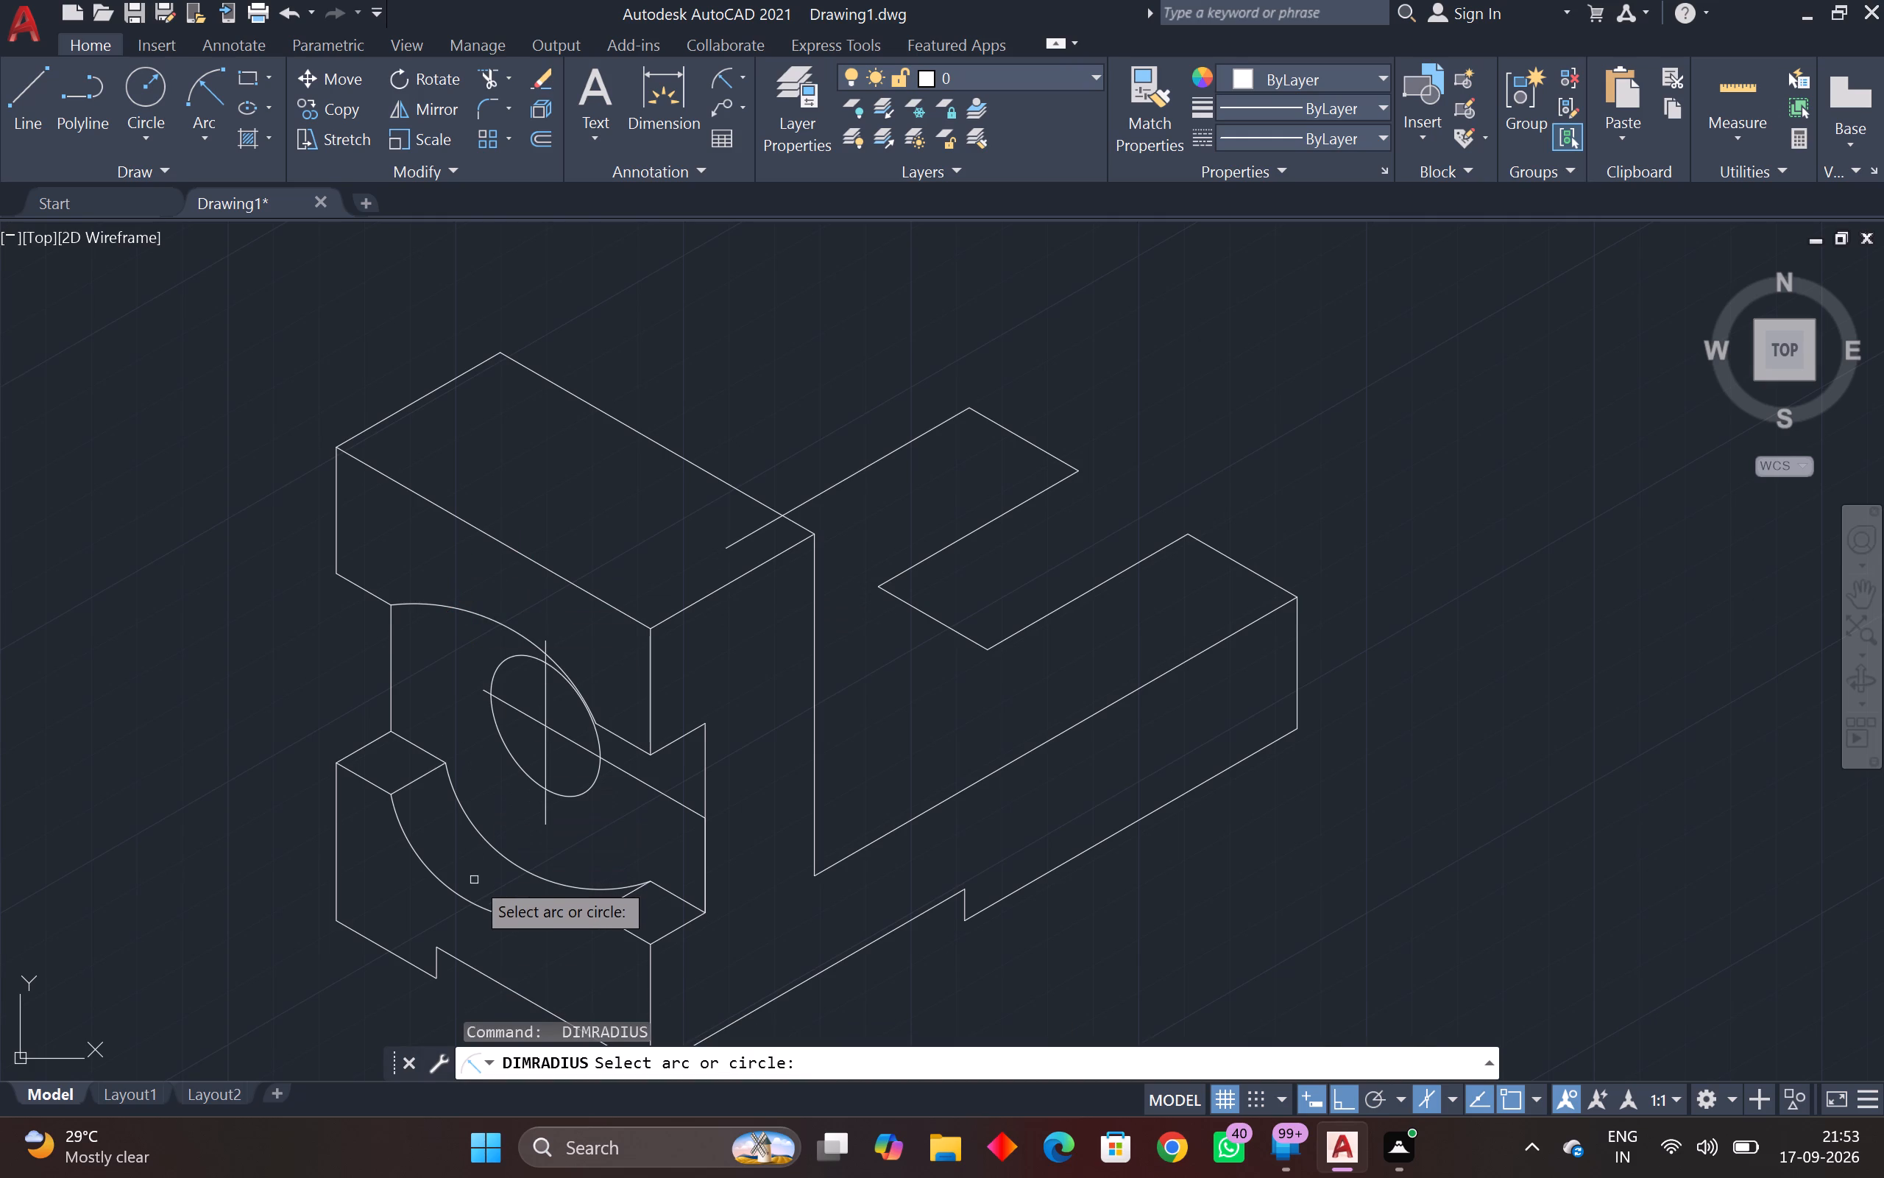
click(474, 880)
drag(454, 897, 464, 887)
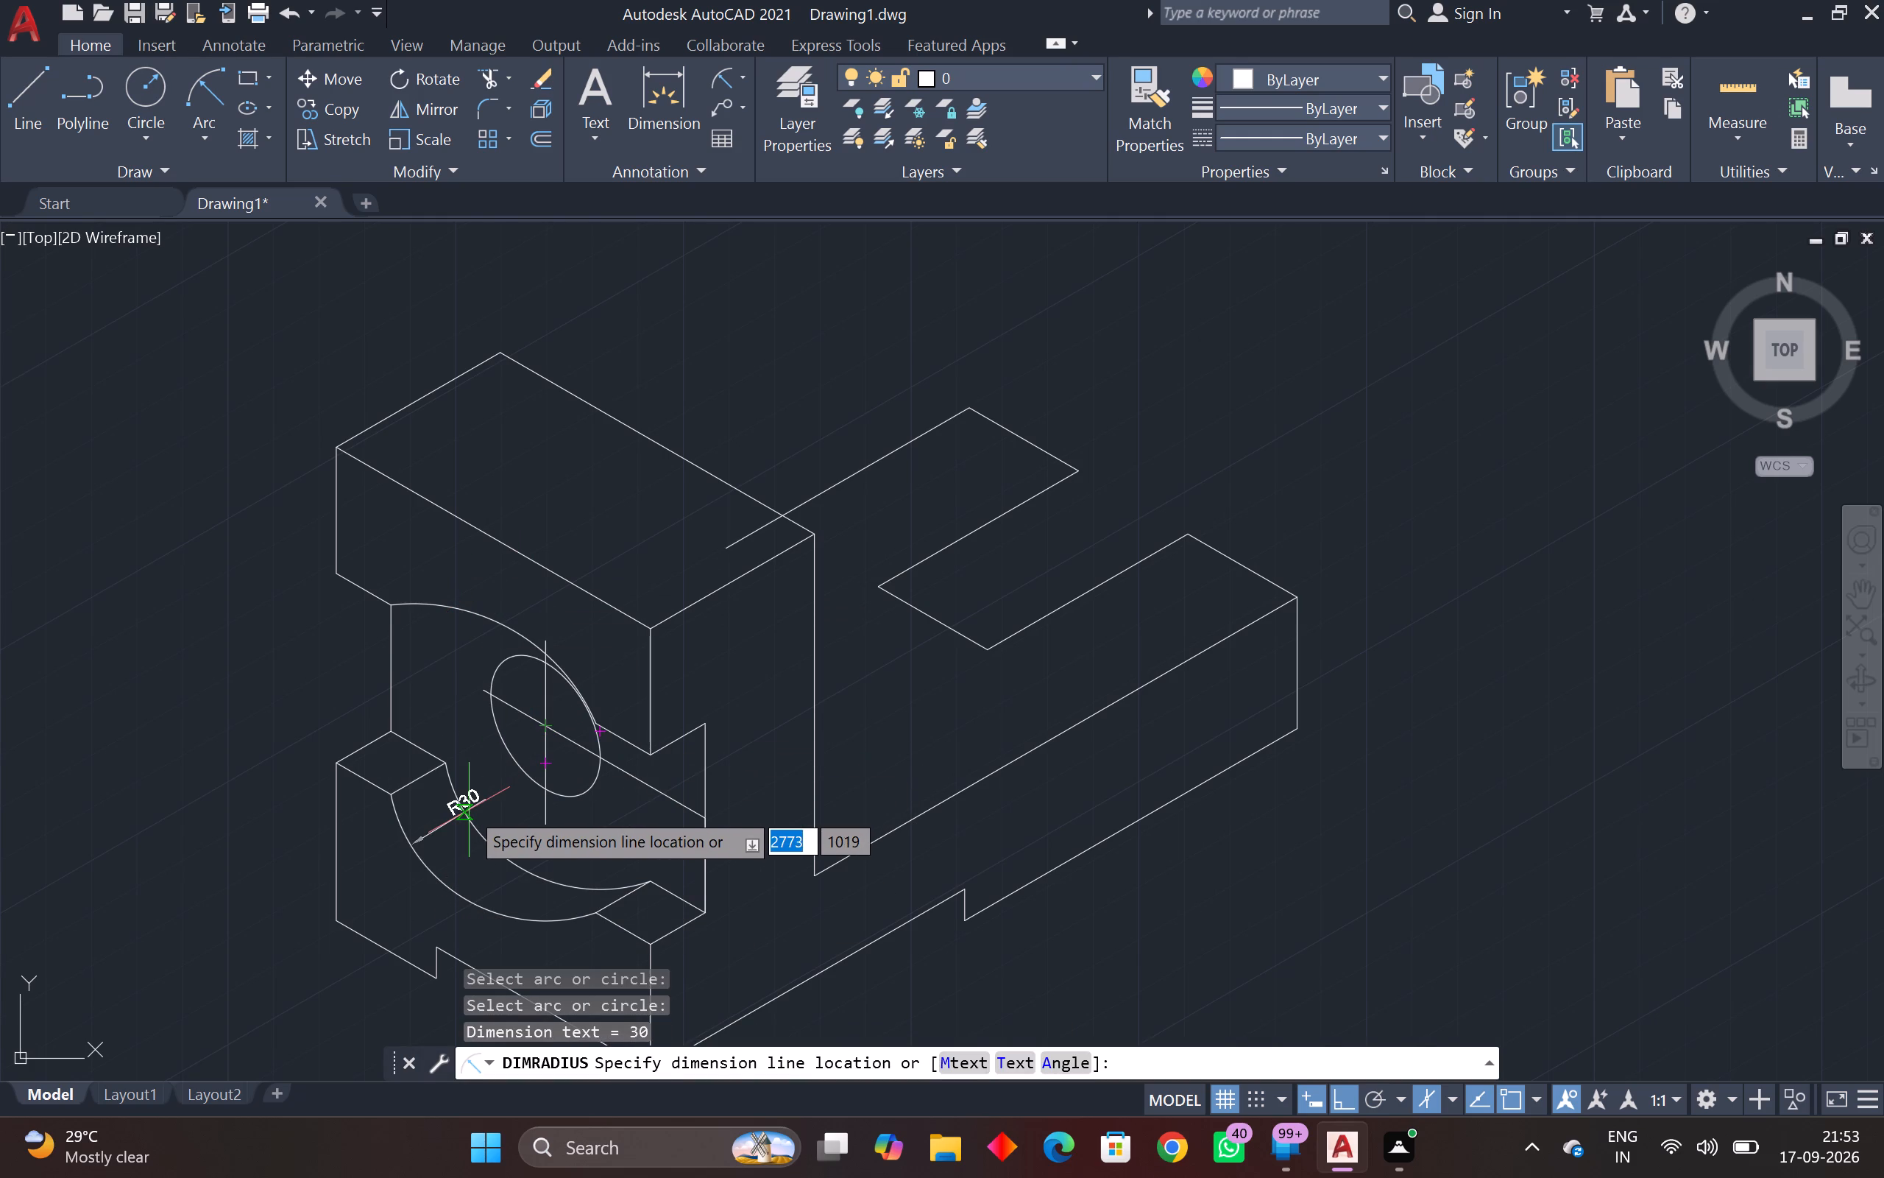
key(space)
key(Escape)
key(Escape)
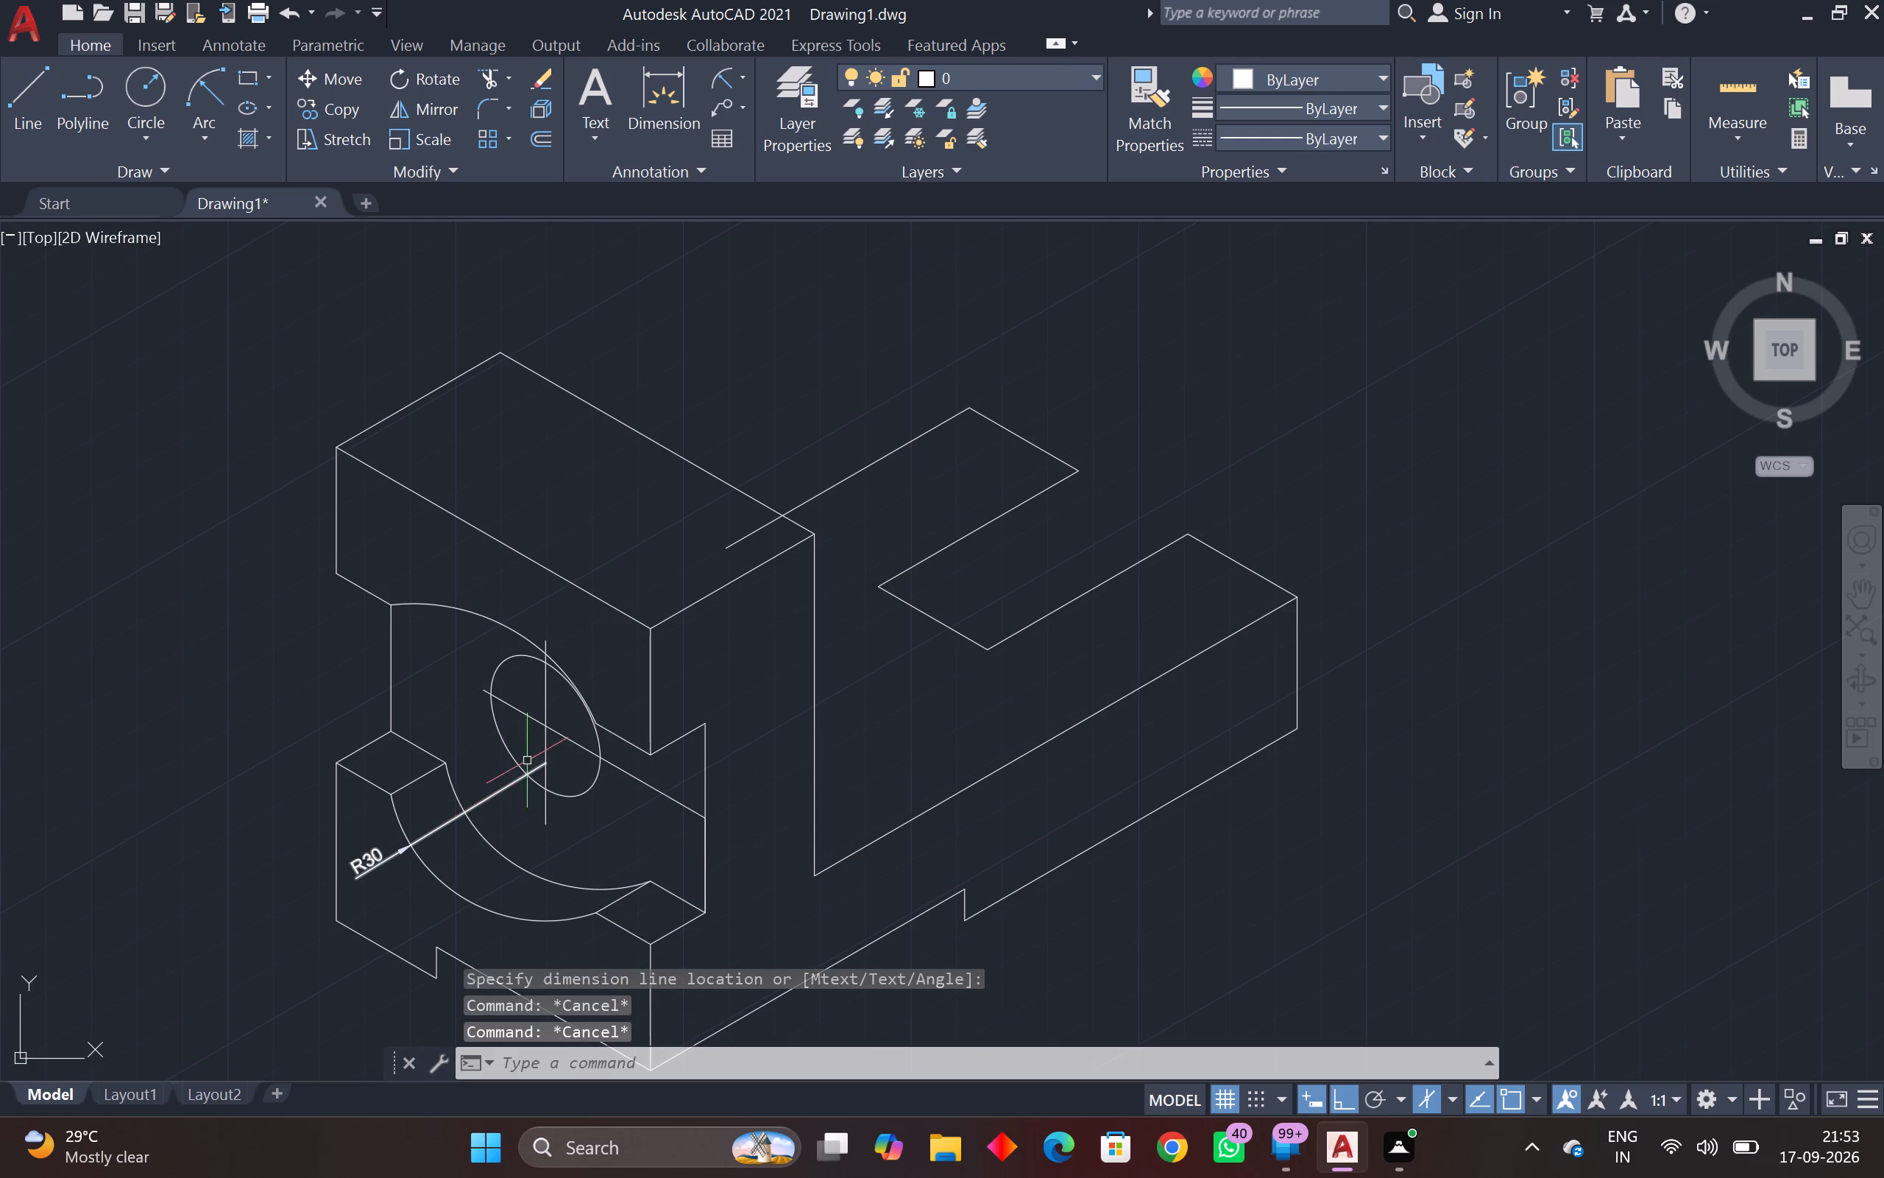
Erase the upper arc above the isometric circle.
middle_drag(528, 756, 441, 819)
click(417, 676)
click(377, 696)
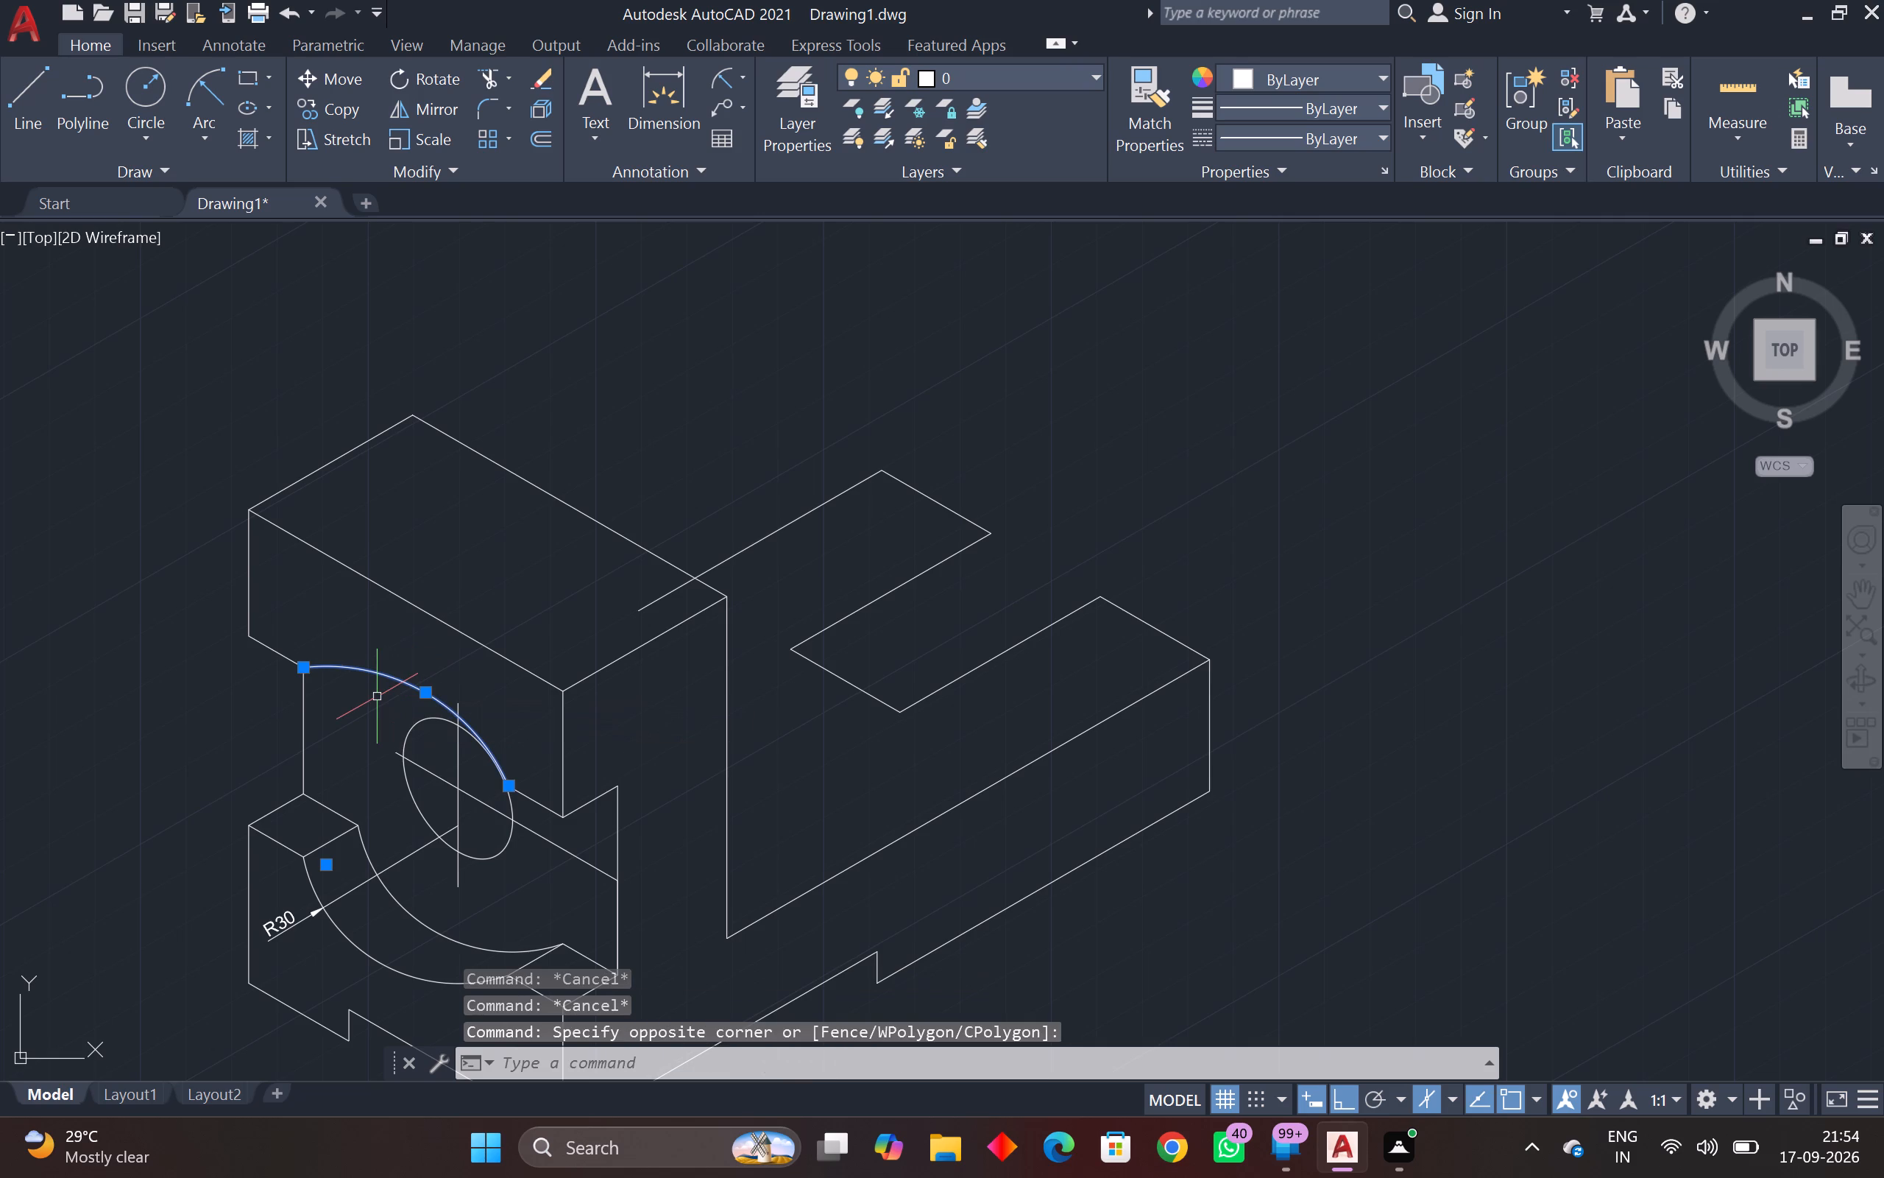
key(Delete)
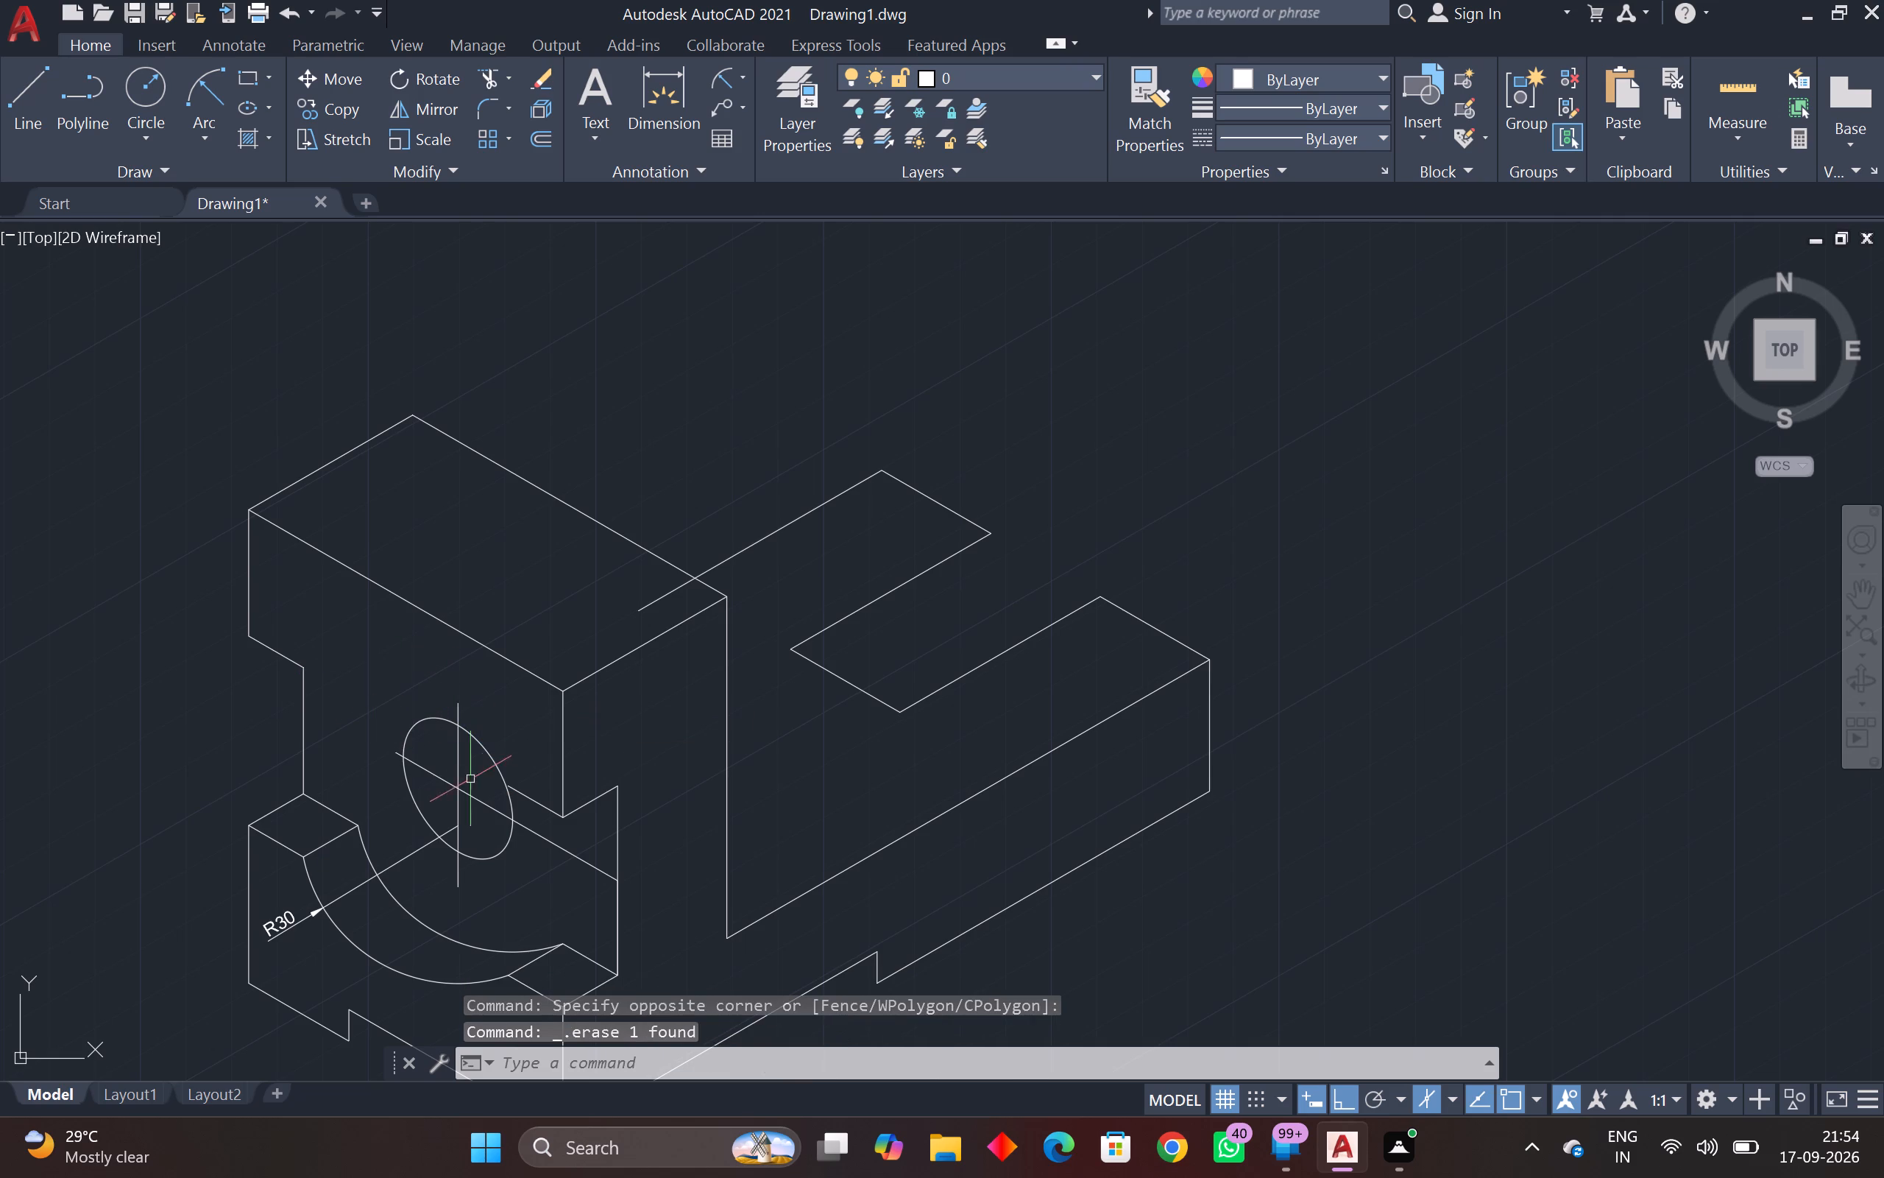
Draw a start-end-radius arc of radius 30 over the isometric circle, from the notch edge's inner end to the top of the vertical edge.
scroll(470, 779, up, 3)
middle_drag(470, 779, 438, 736)
scroll(438, 736, down, 2)
middle_drag(438, 736, 491, 725)
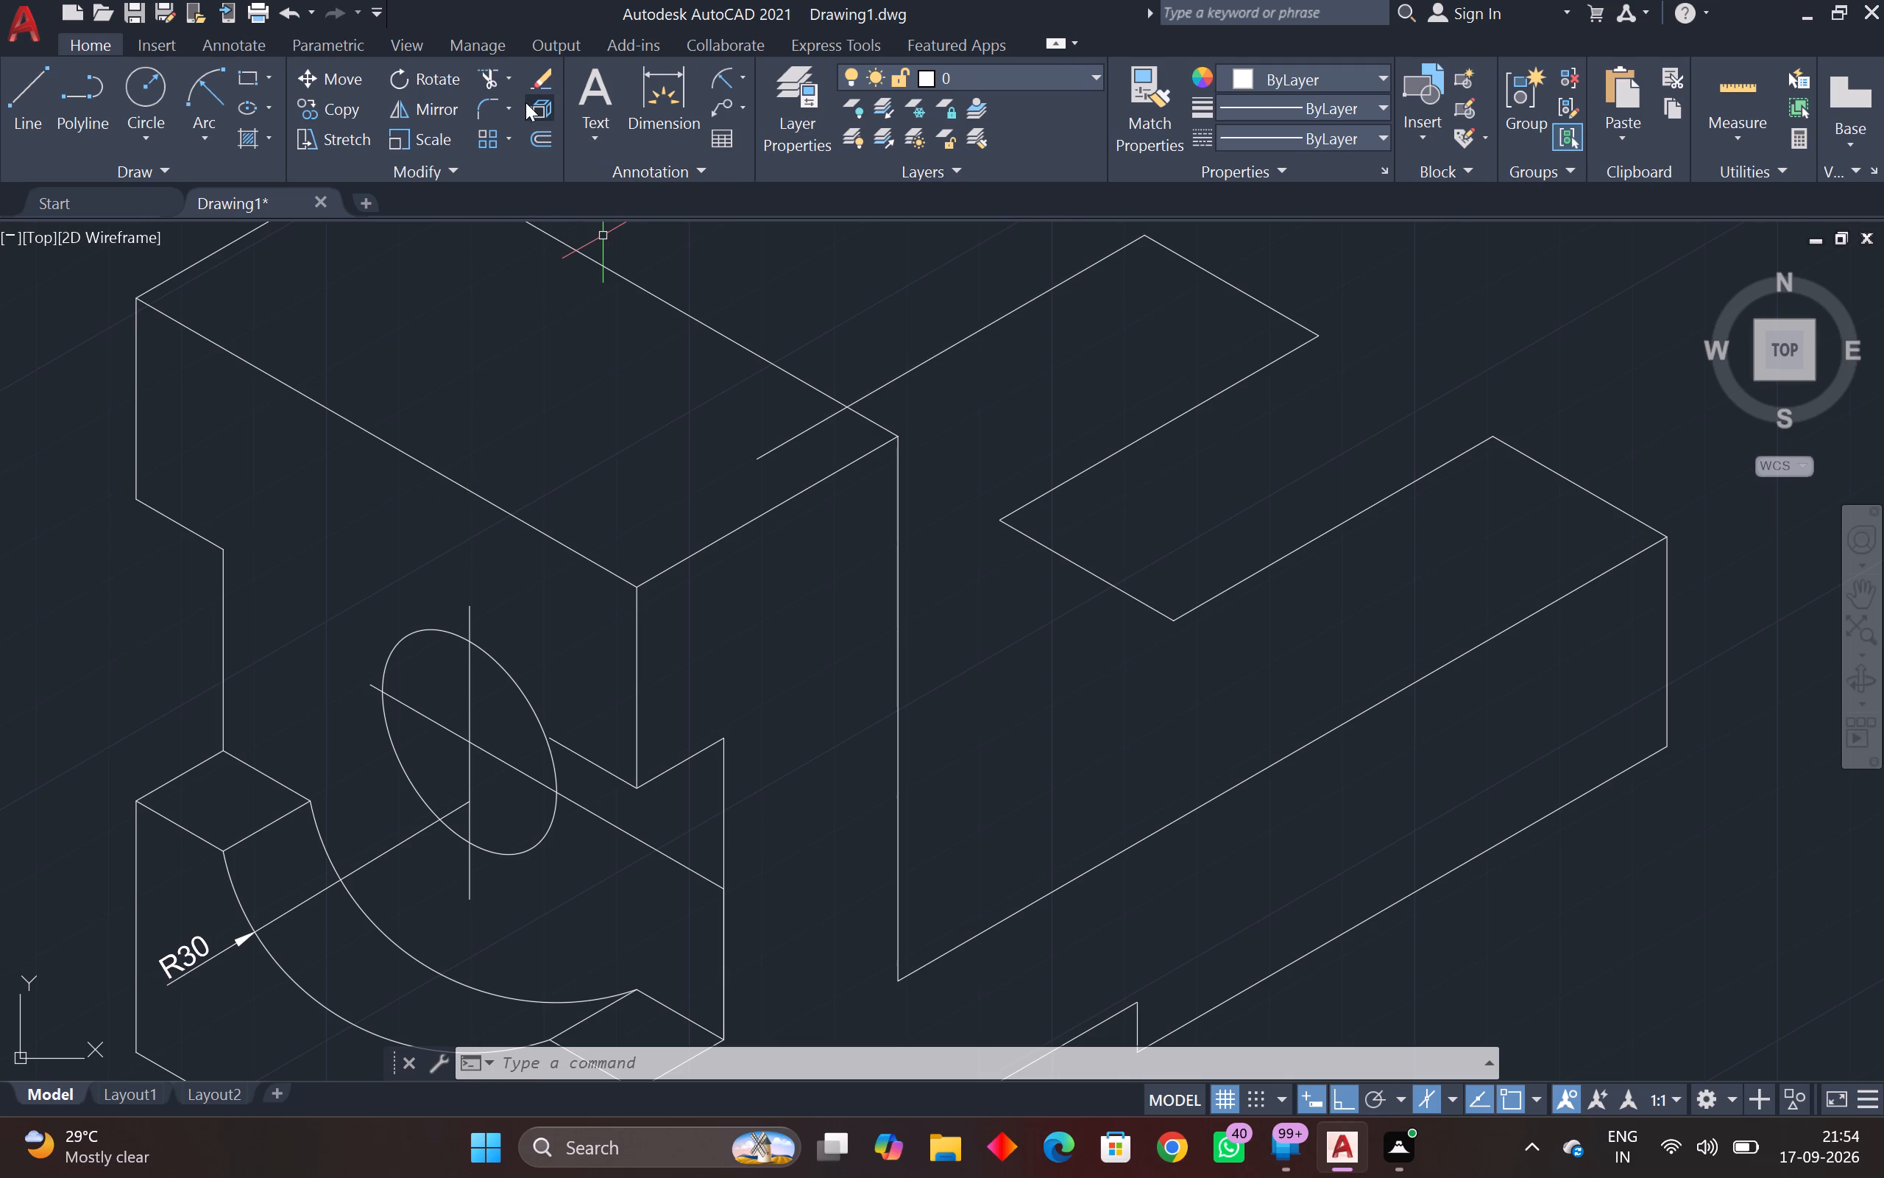
click(205, 94)
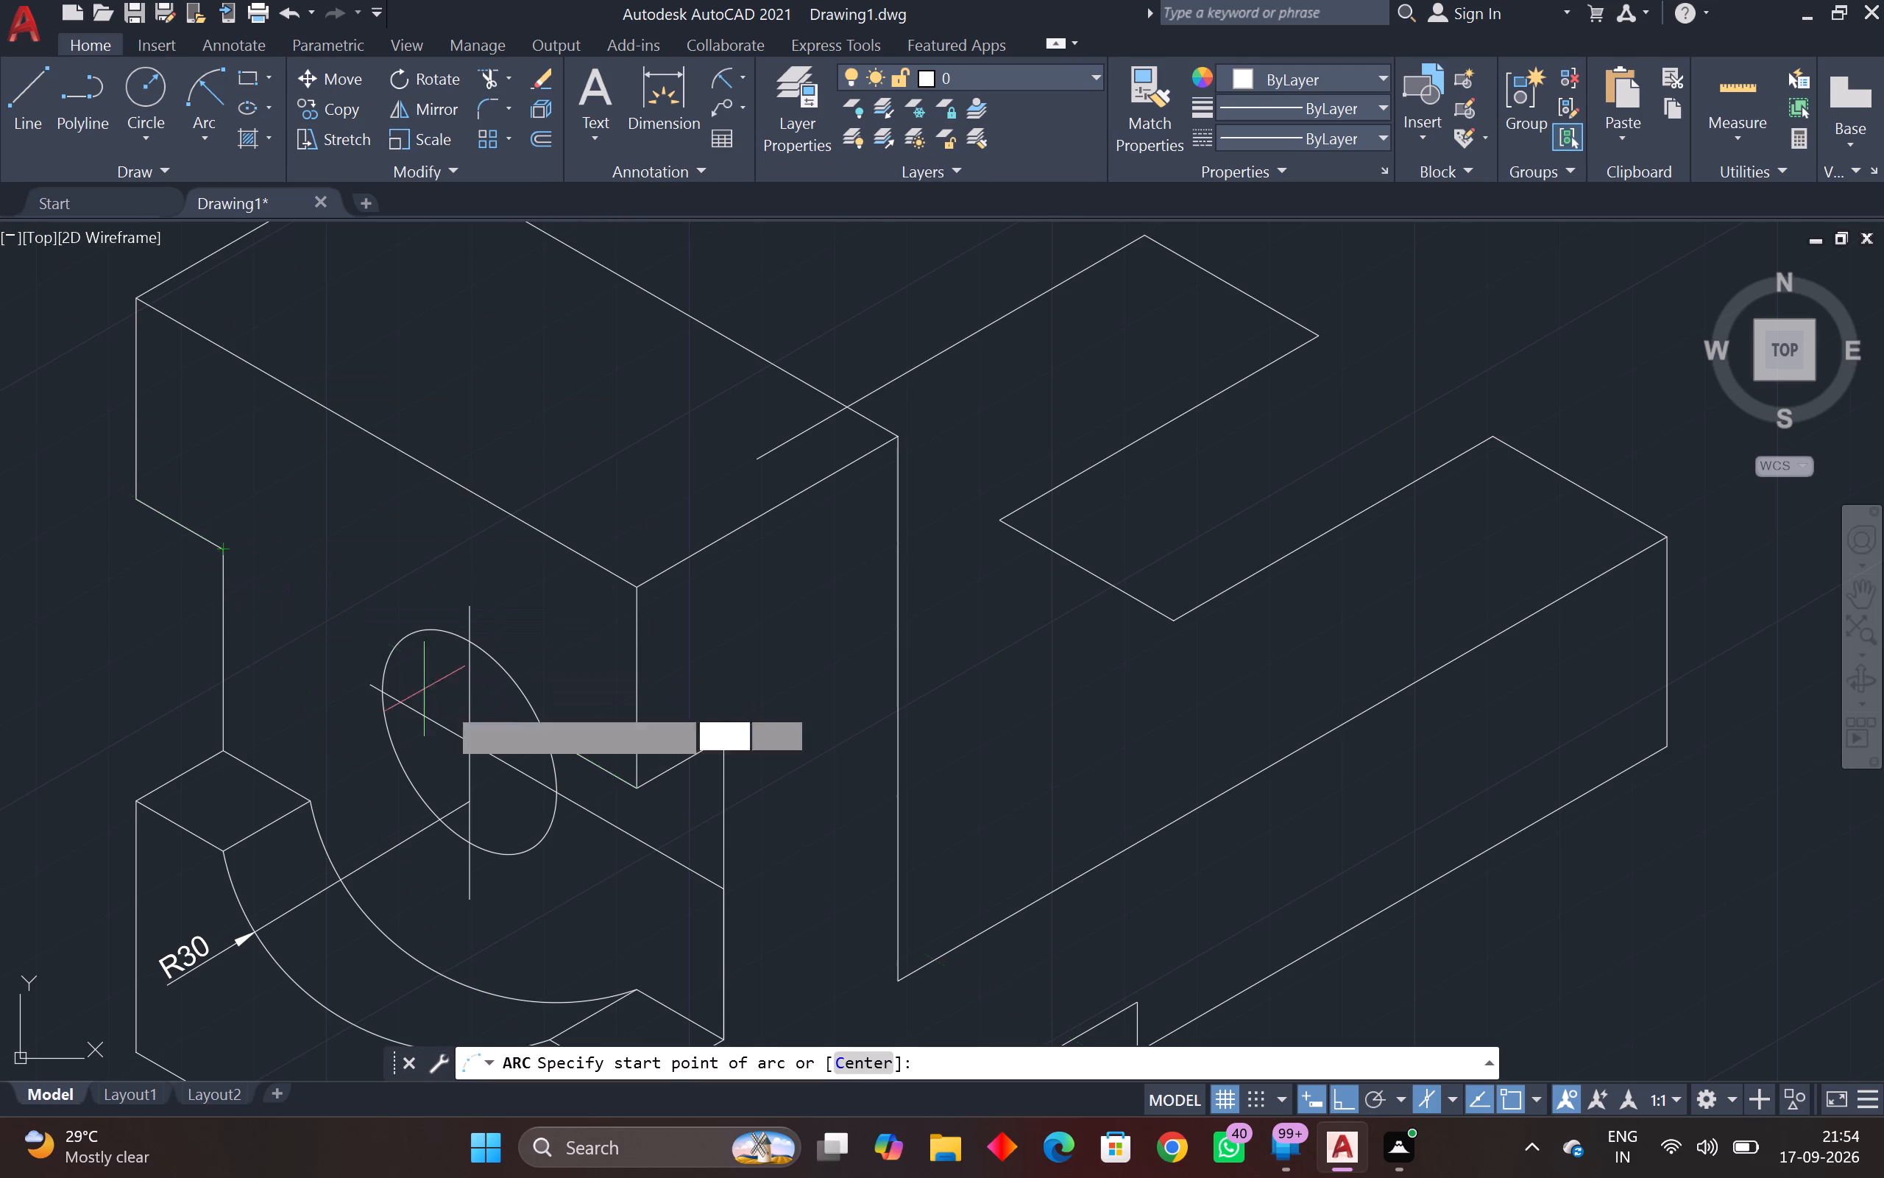
scroll(545, 747, up, 4)
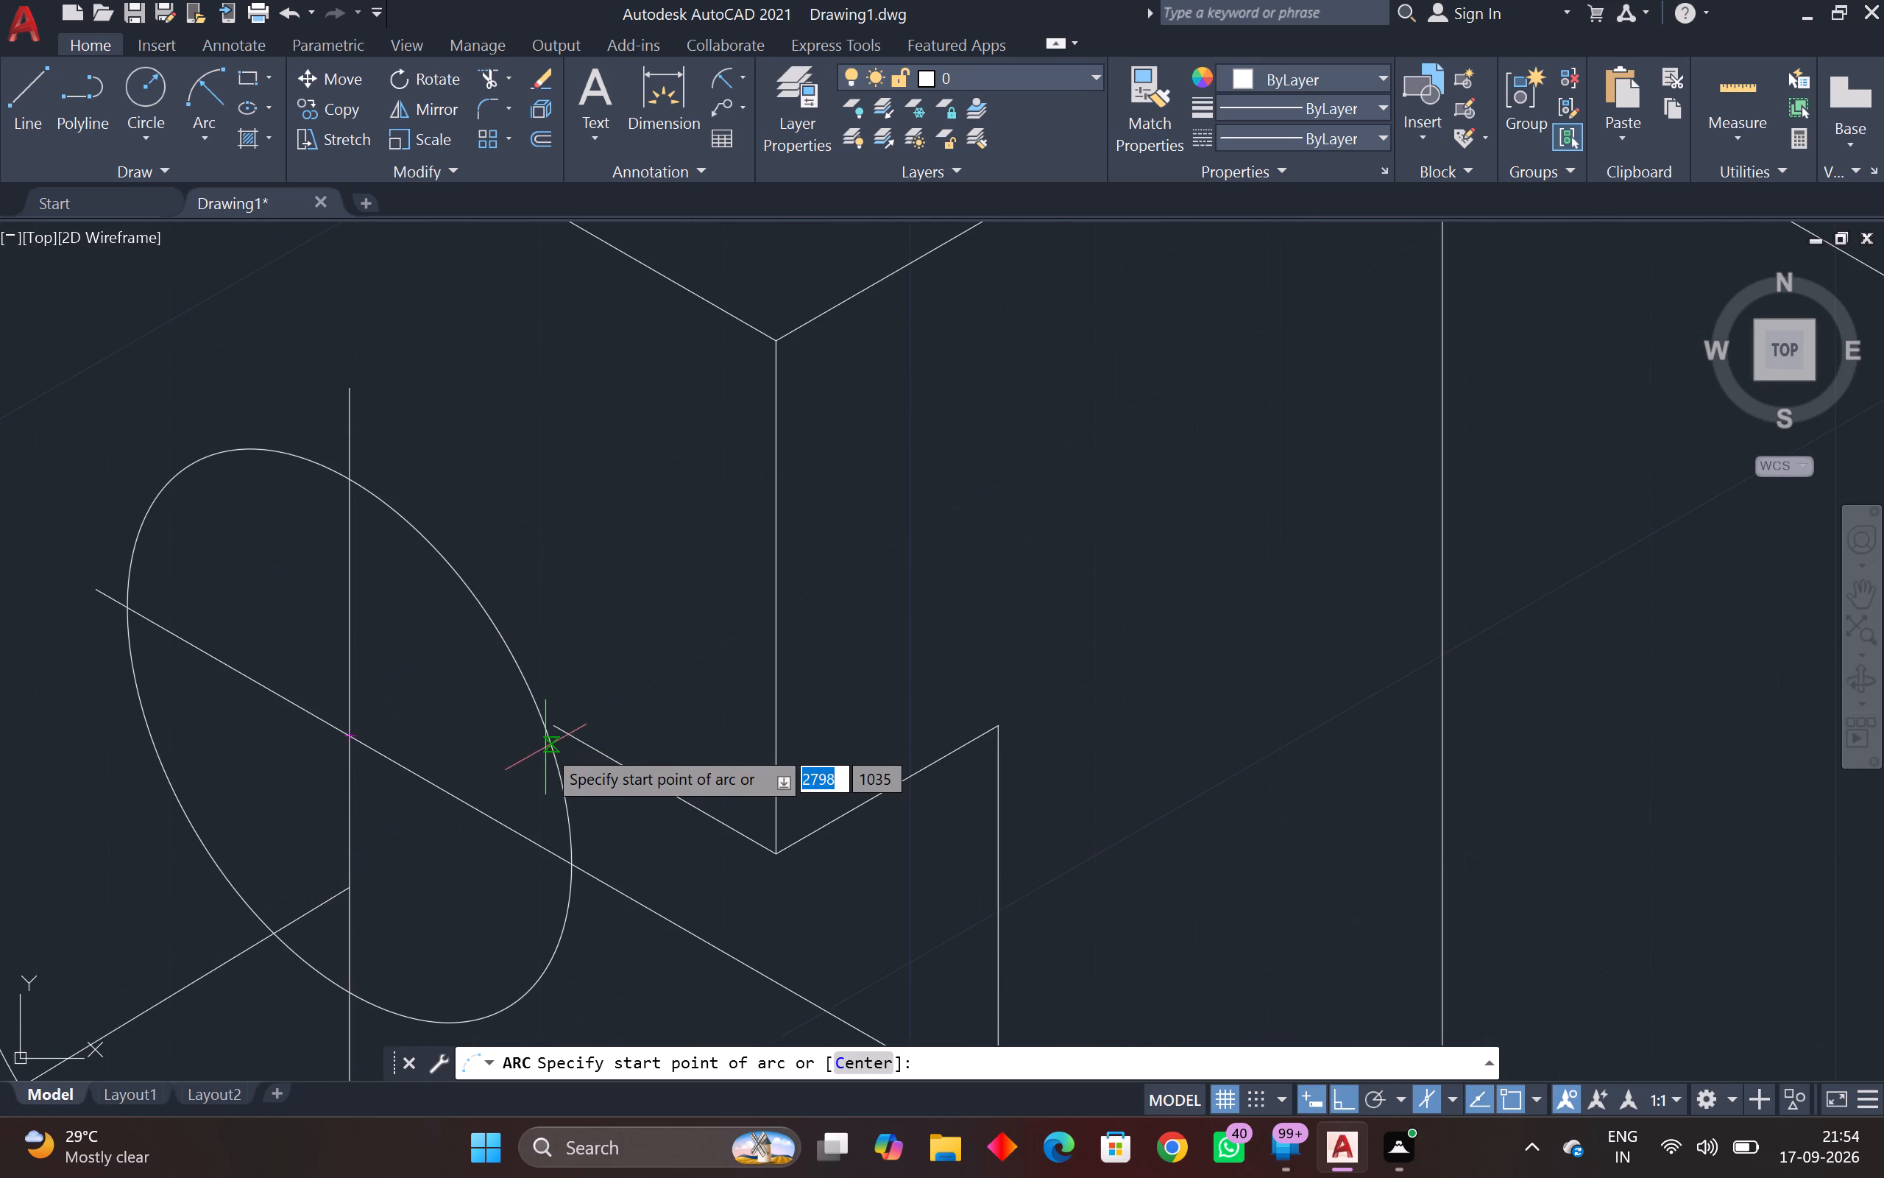
drag(553, 731, 520, 719)
middle_drag(189, 554, 436, 698)
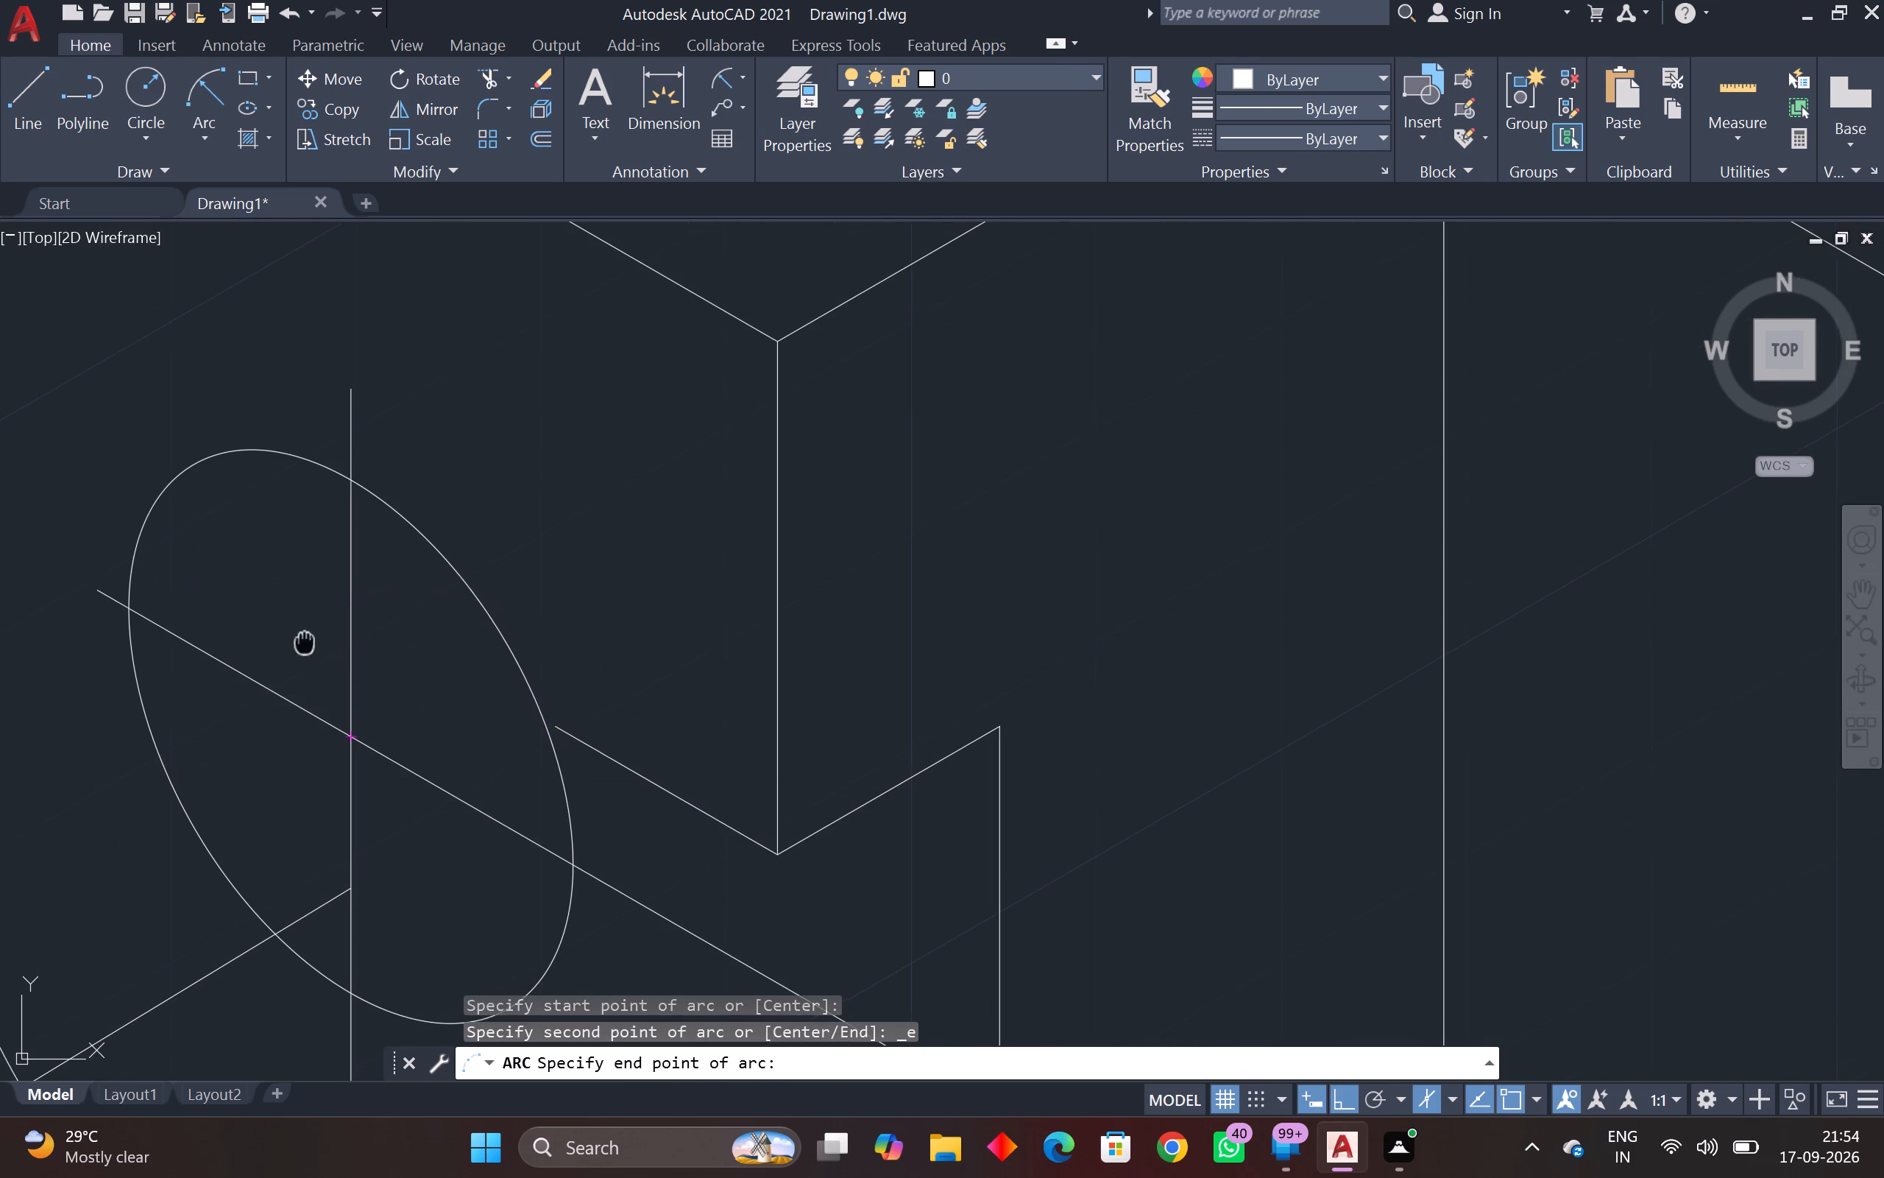
middle_drag(436, 698, 612, 752)
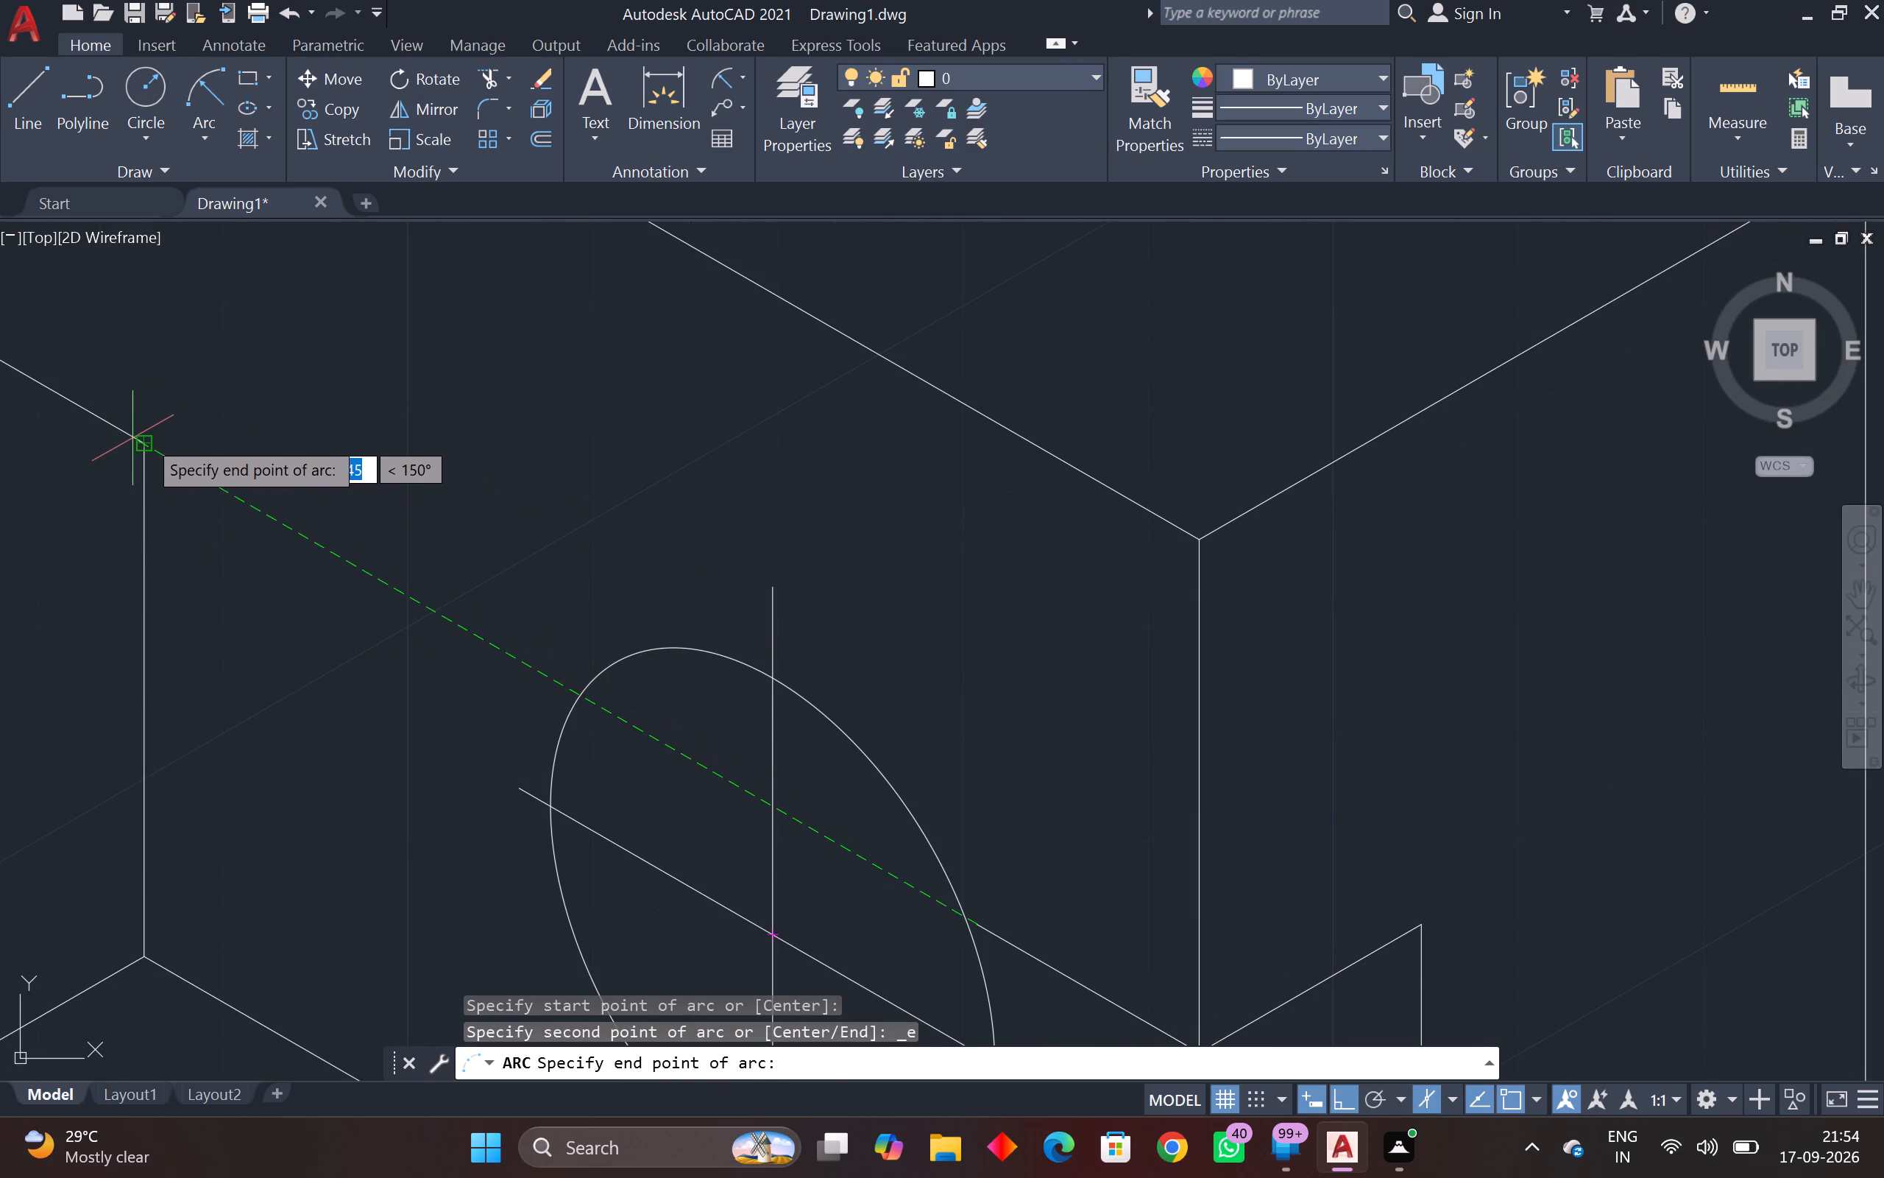
click(148, 443)
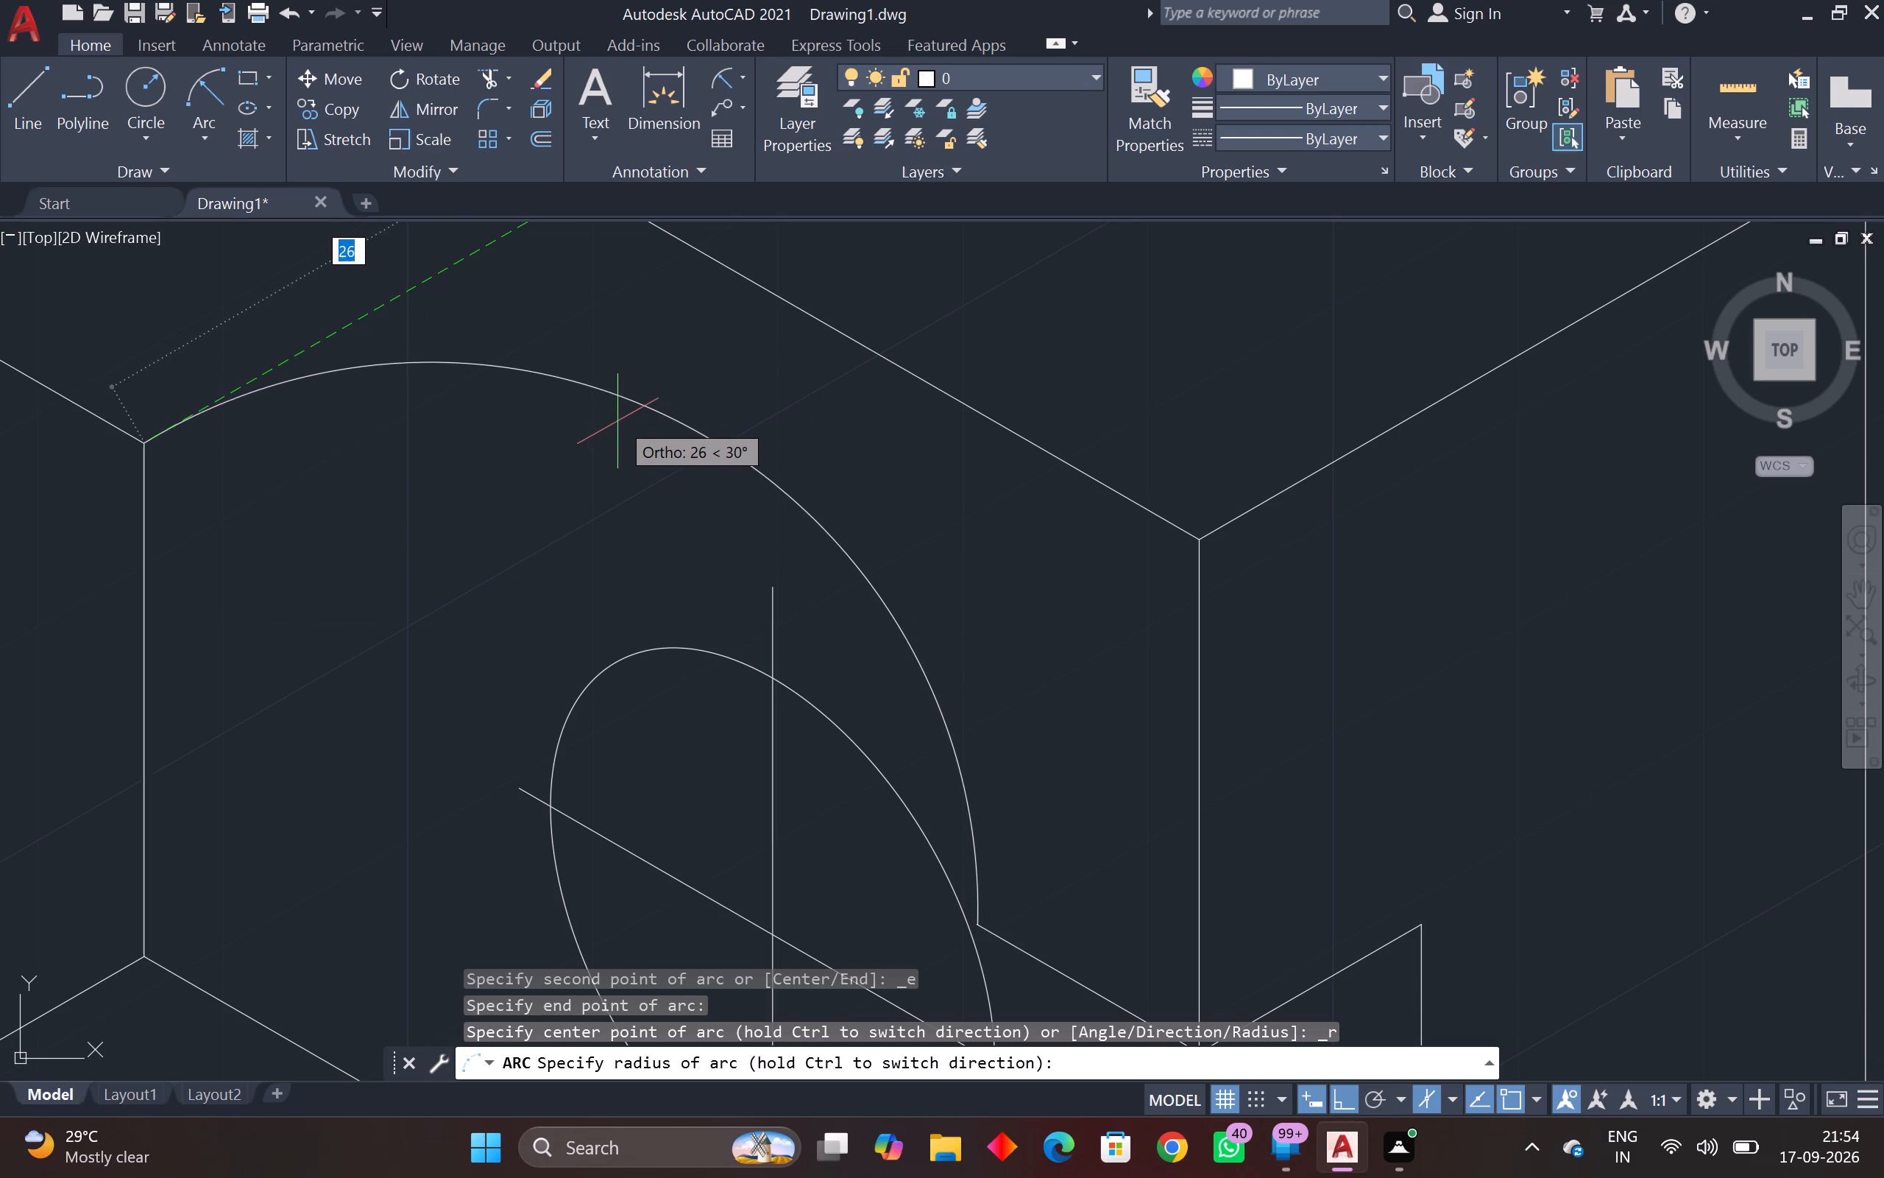
text(30)
key(Return)
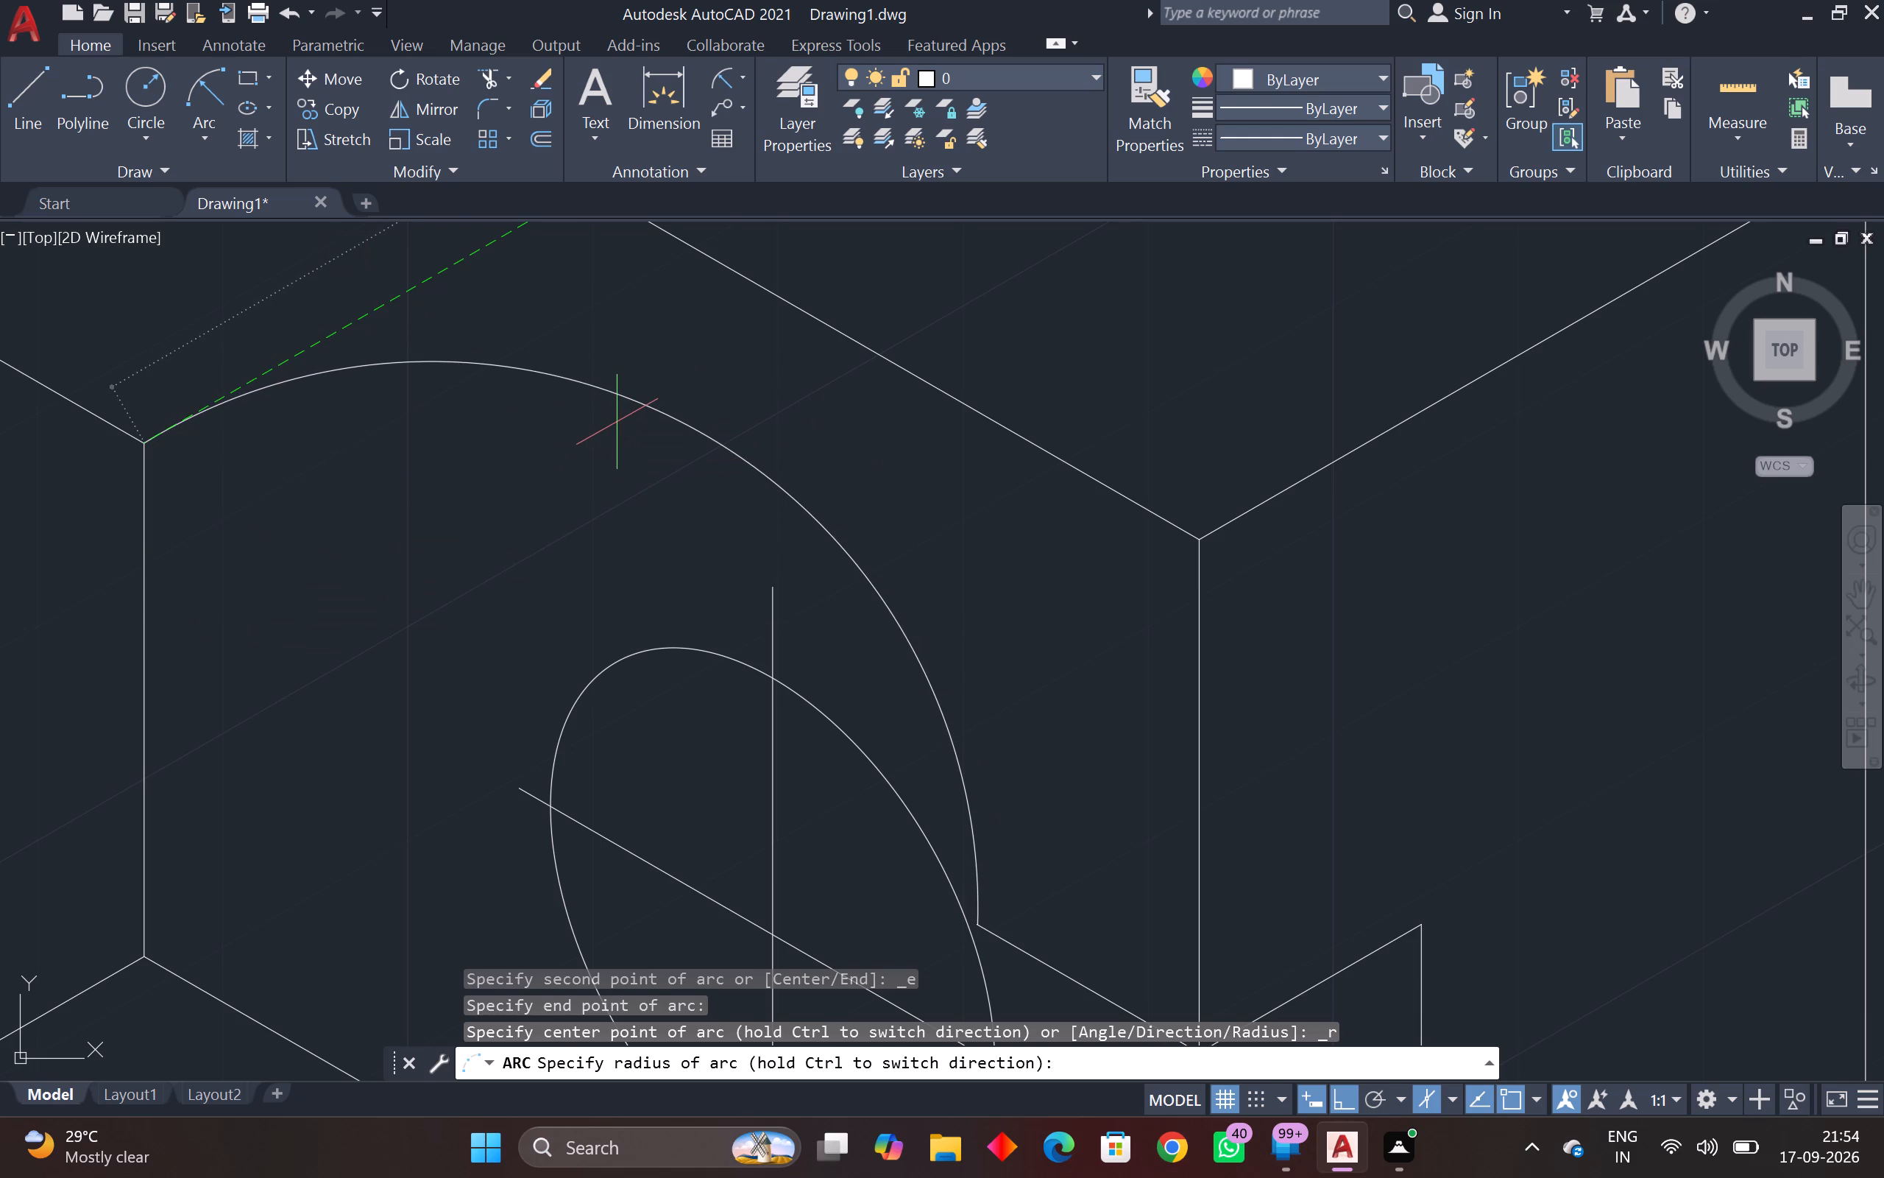
scroll(724, 503, down, 2)
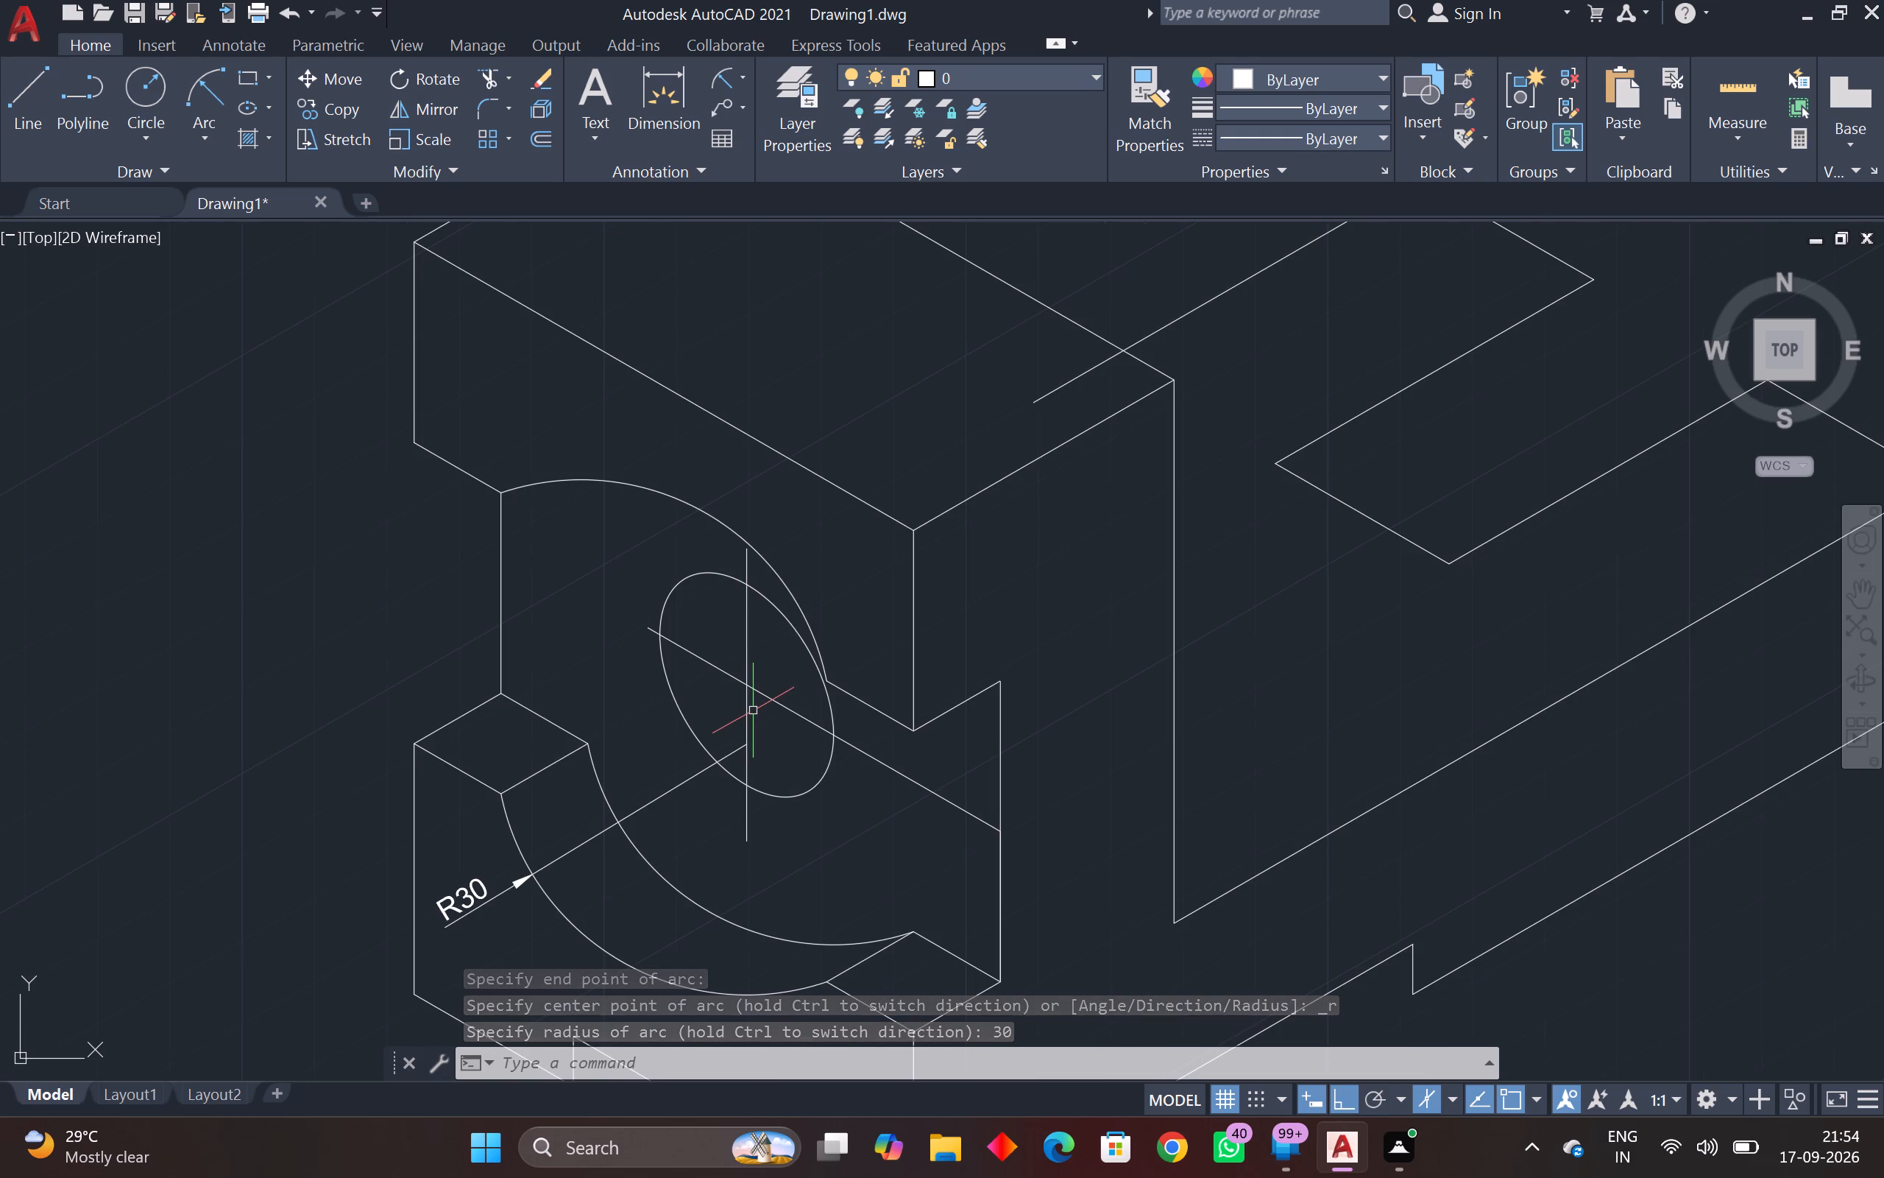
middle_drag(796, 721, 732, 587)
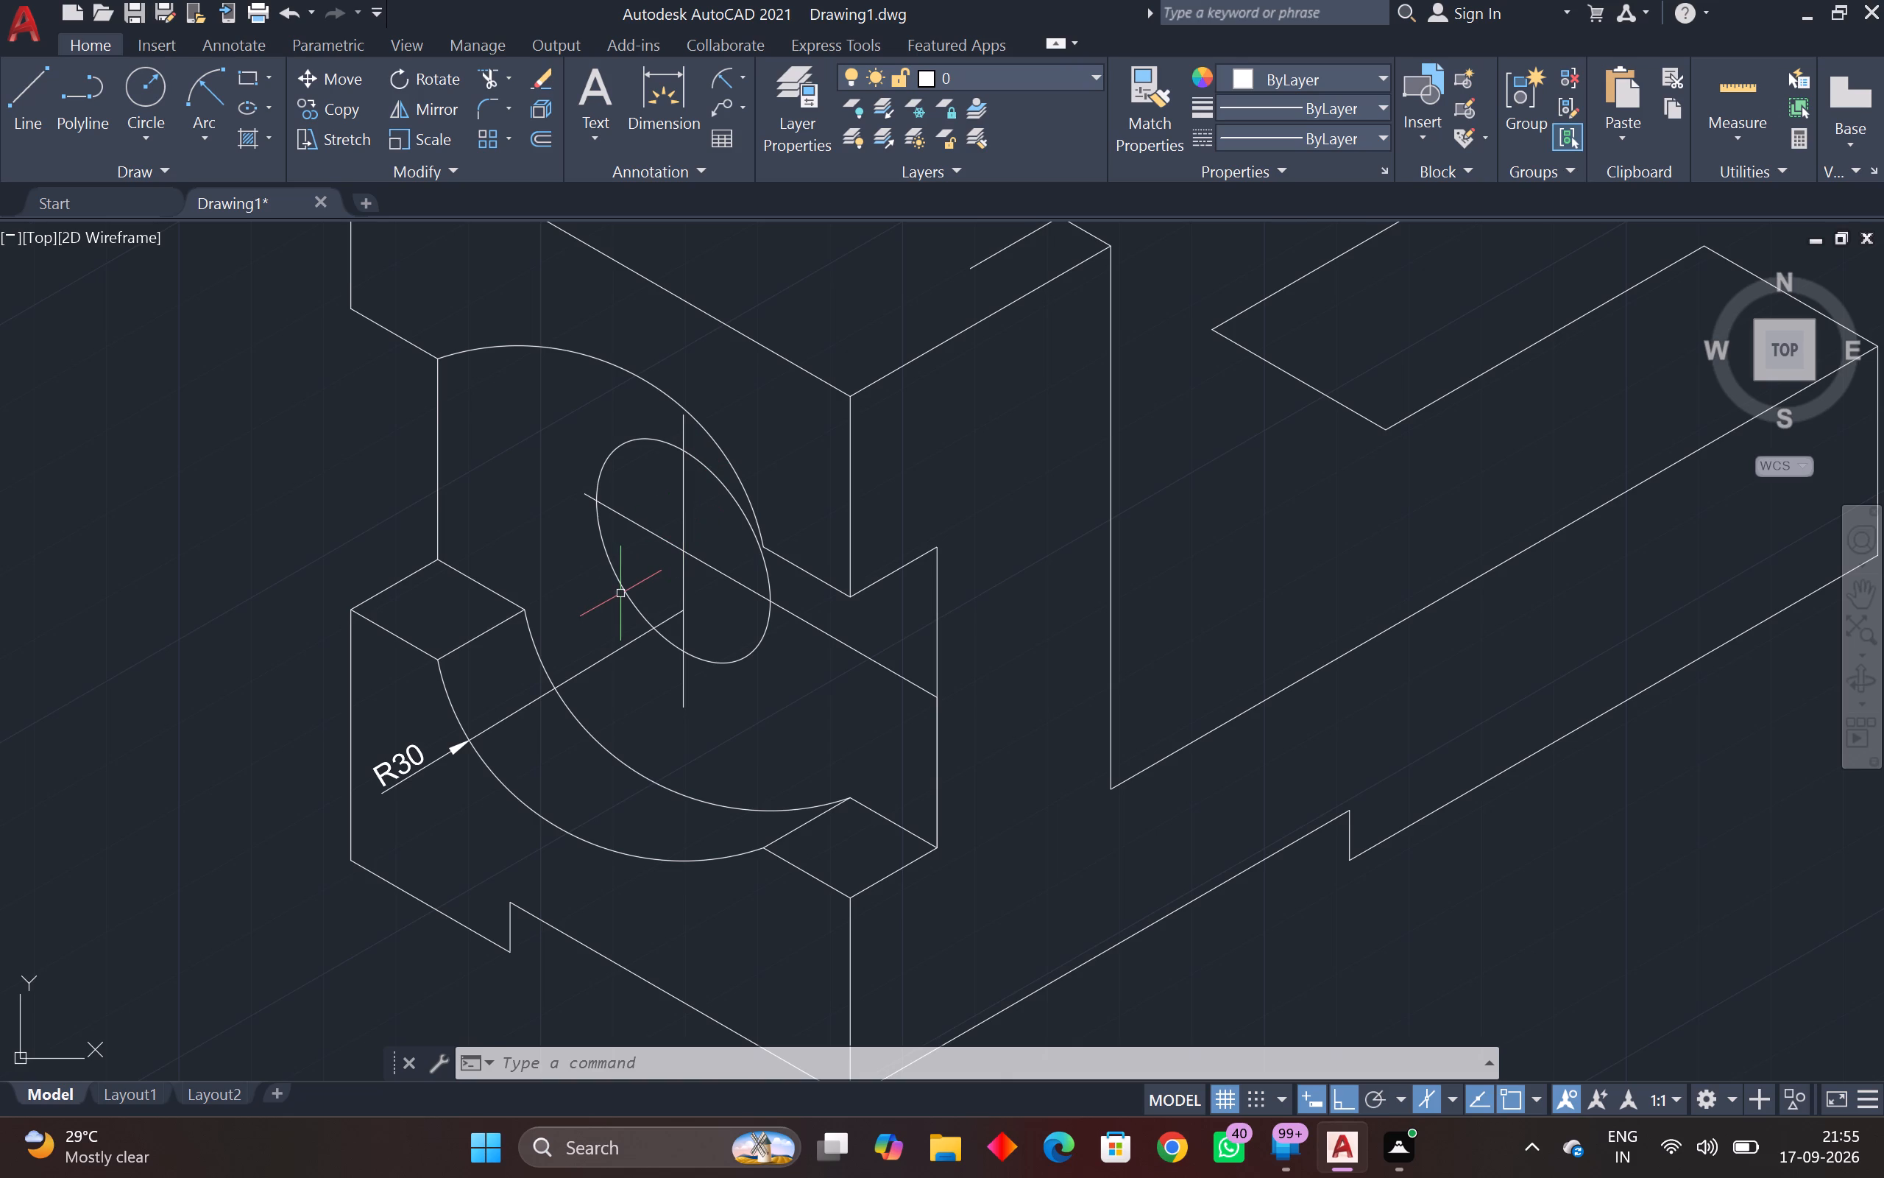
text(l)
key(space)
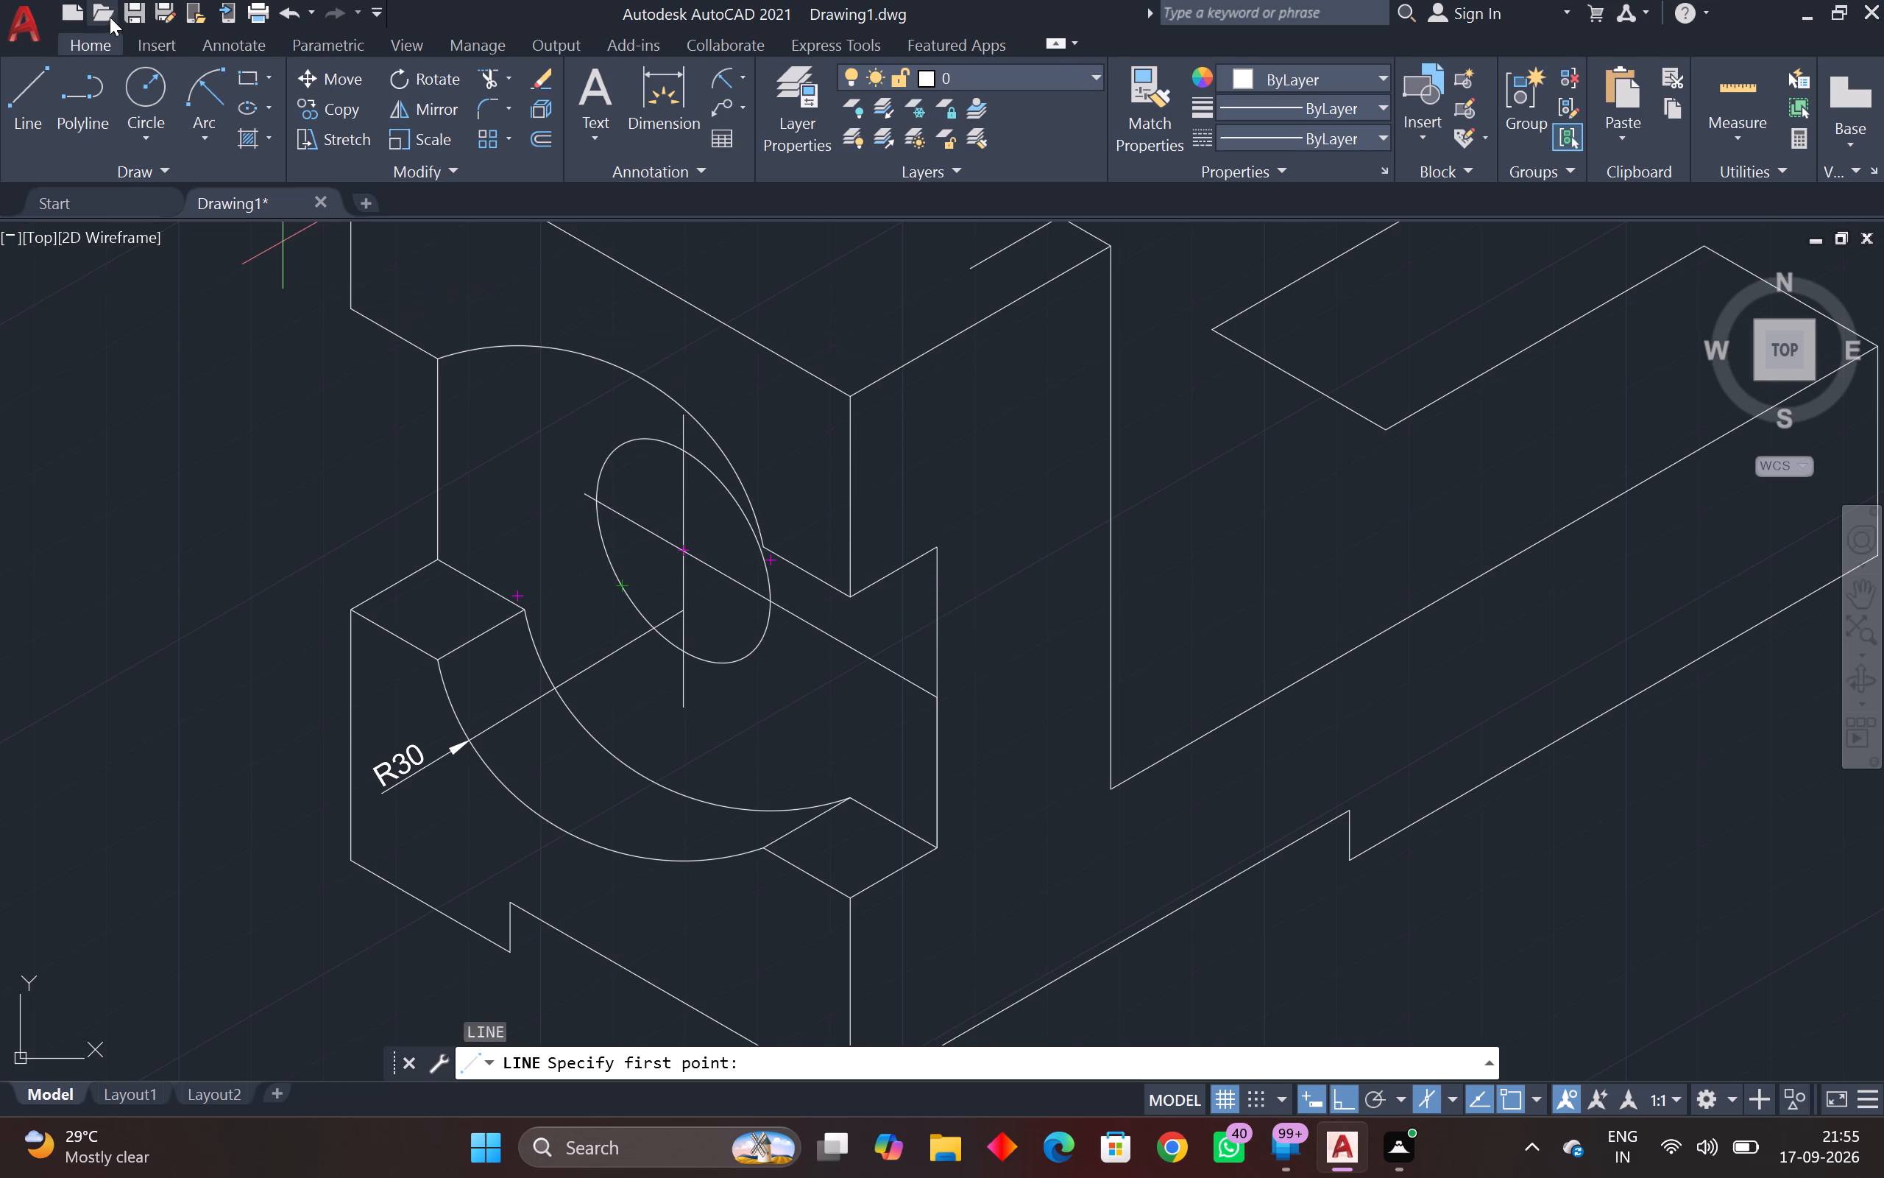
Open the recent drawing 11838 INTERNSHIP ISOMV.dwg for reference.
click(28, 13)
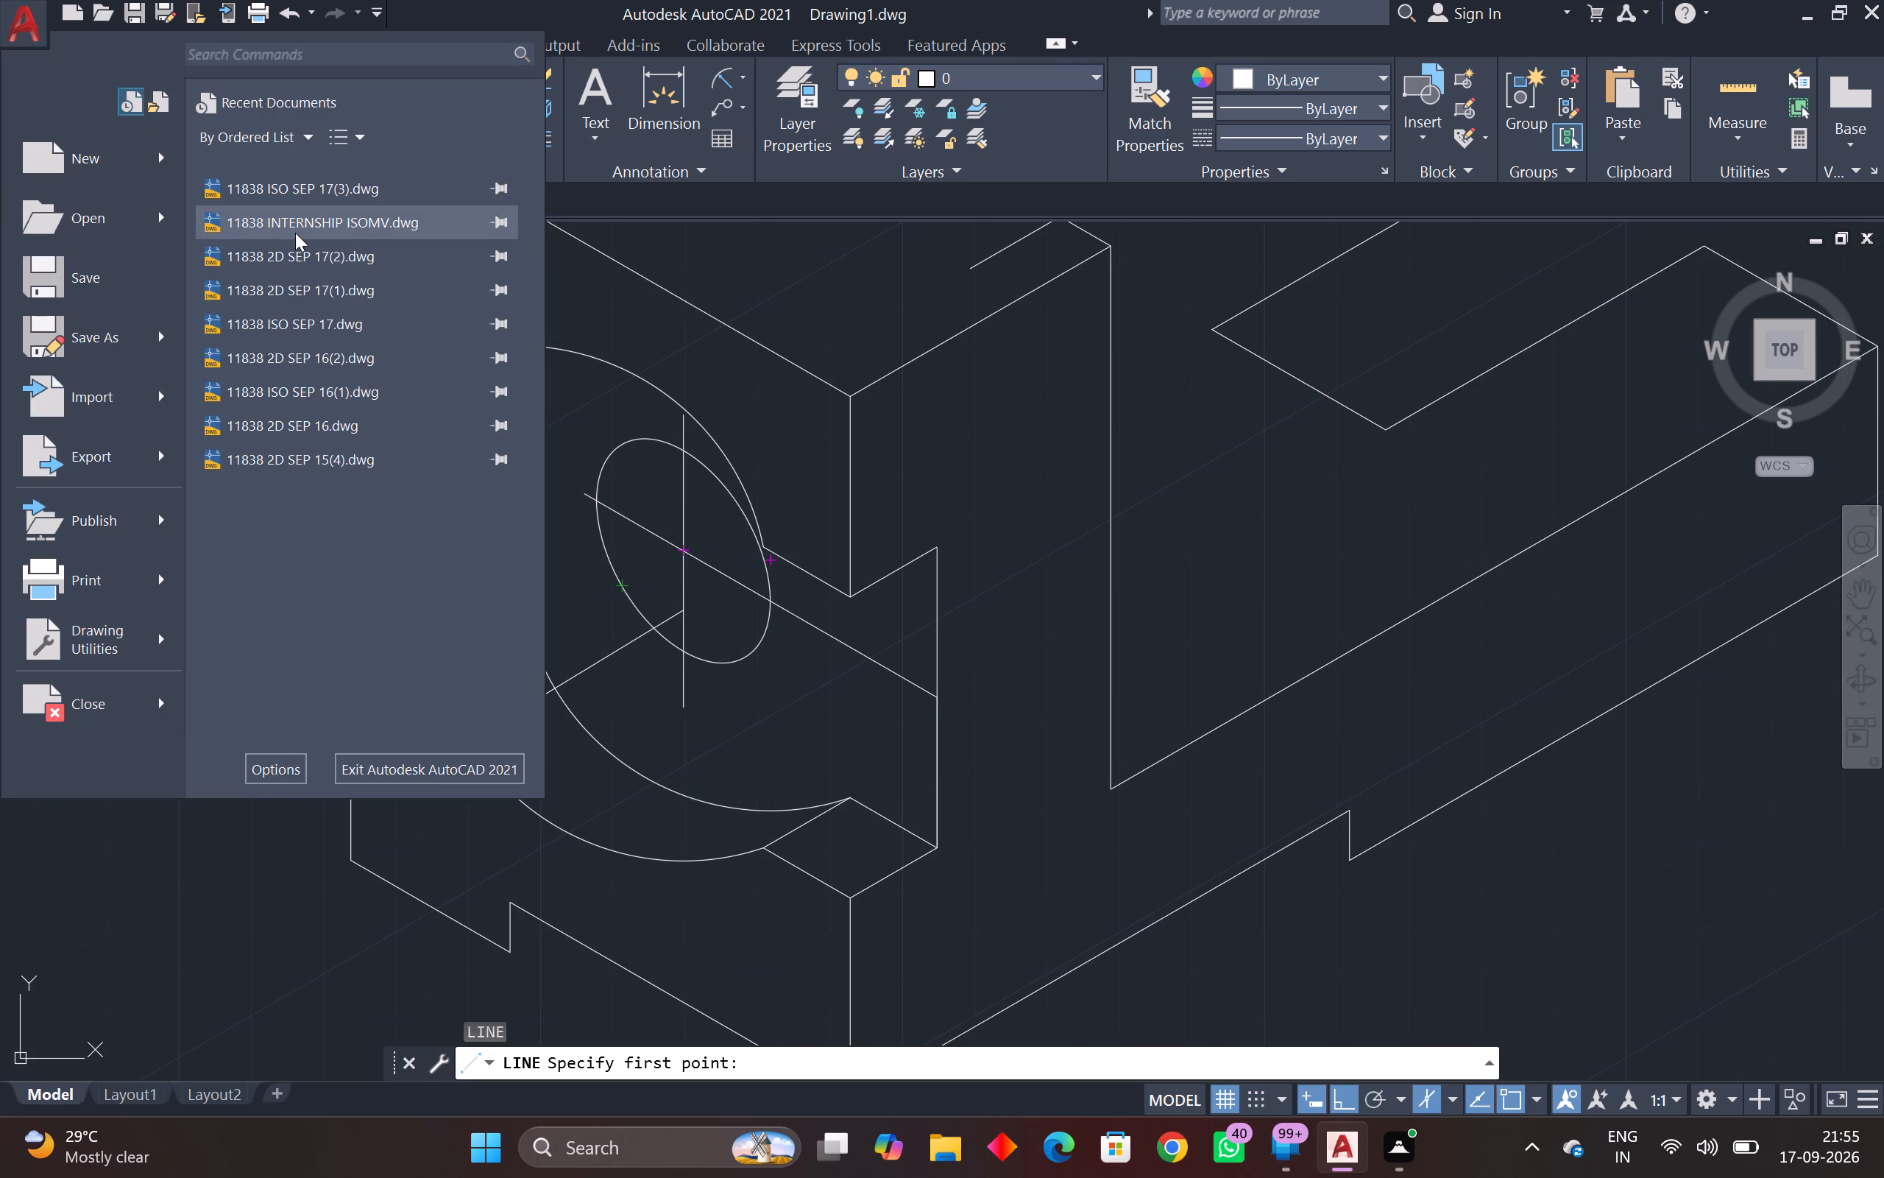
double_click(356, 216)
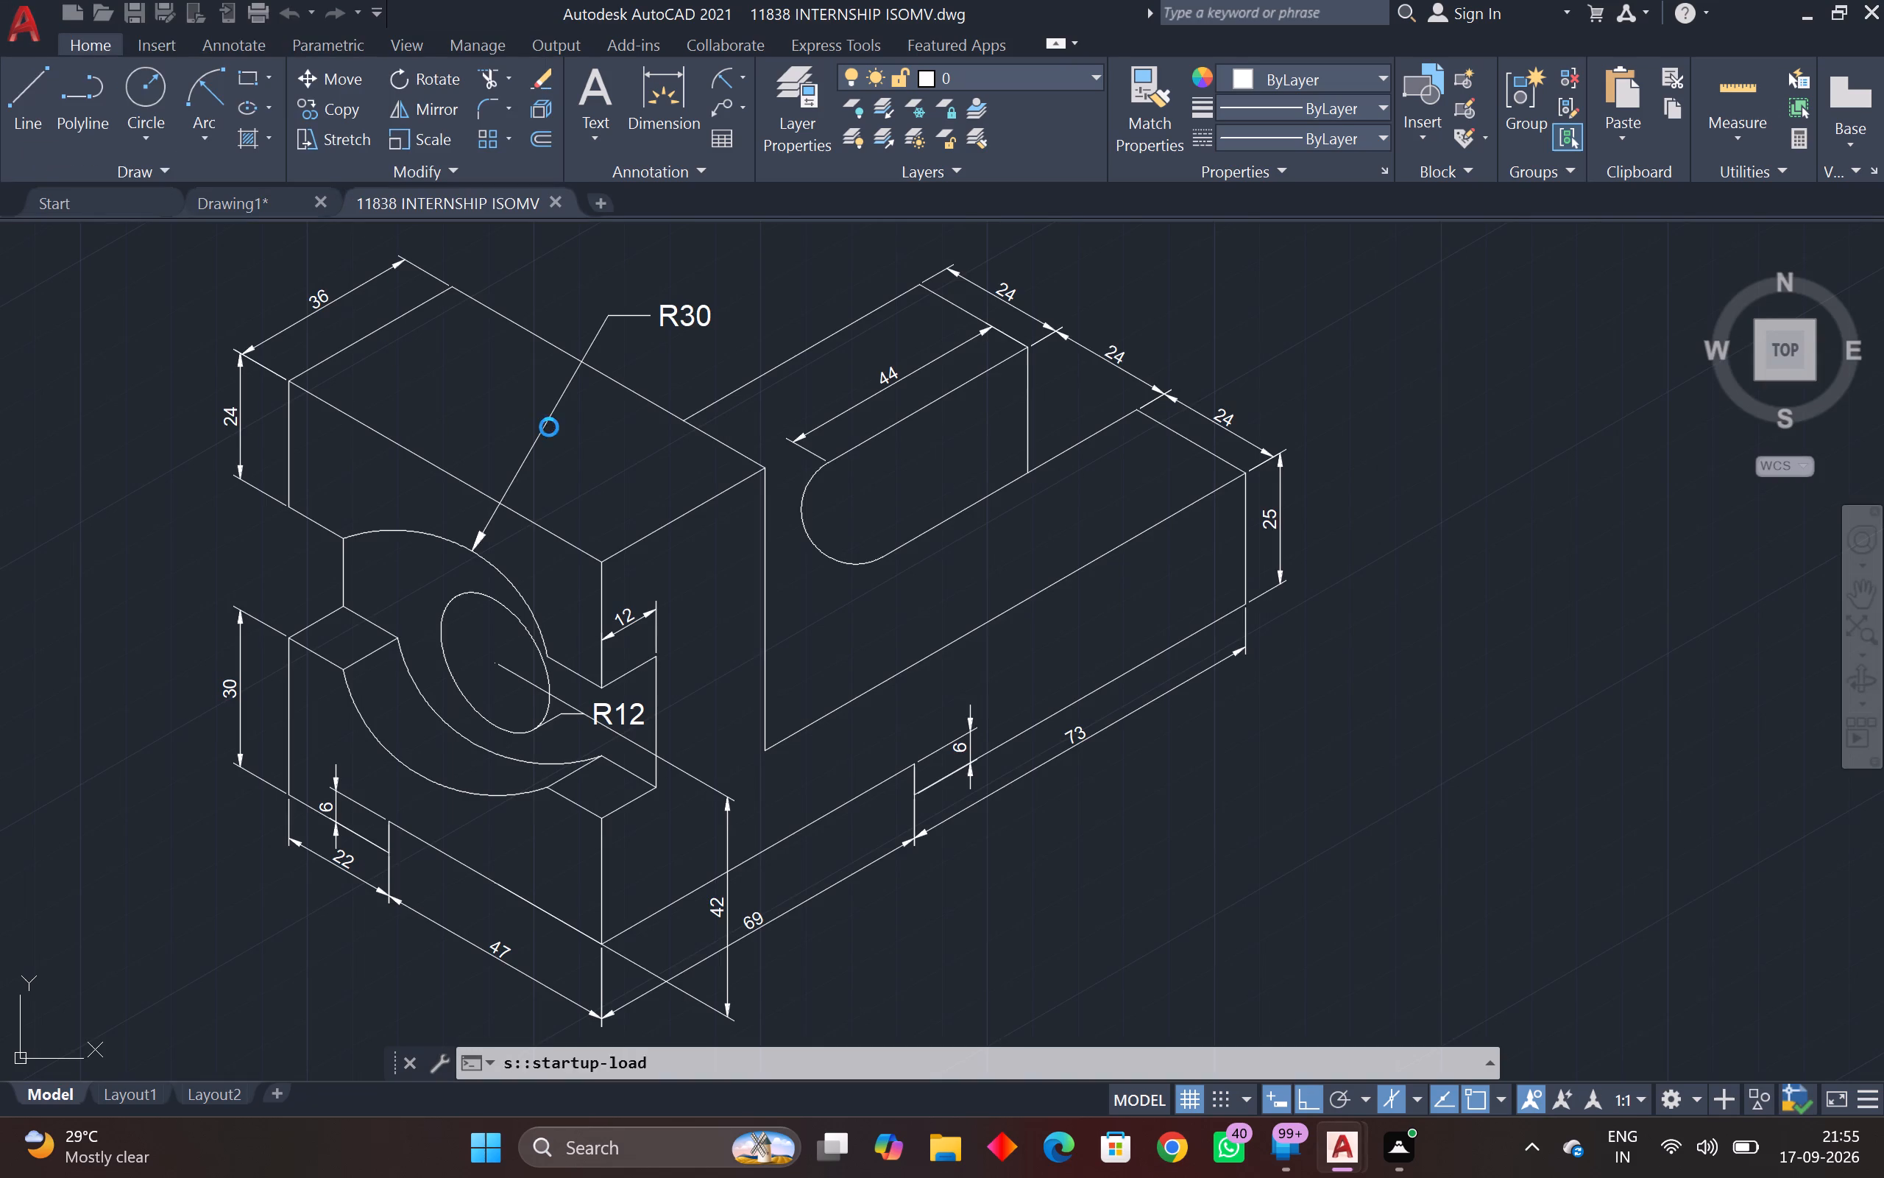
Examine the radius 12 isometric circle and the radius 30 arc around it in the reference drawing.
scroll(461, 613, up, 2)
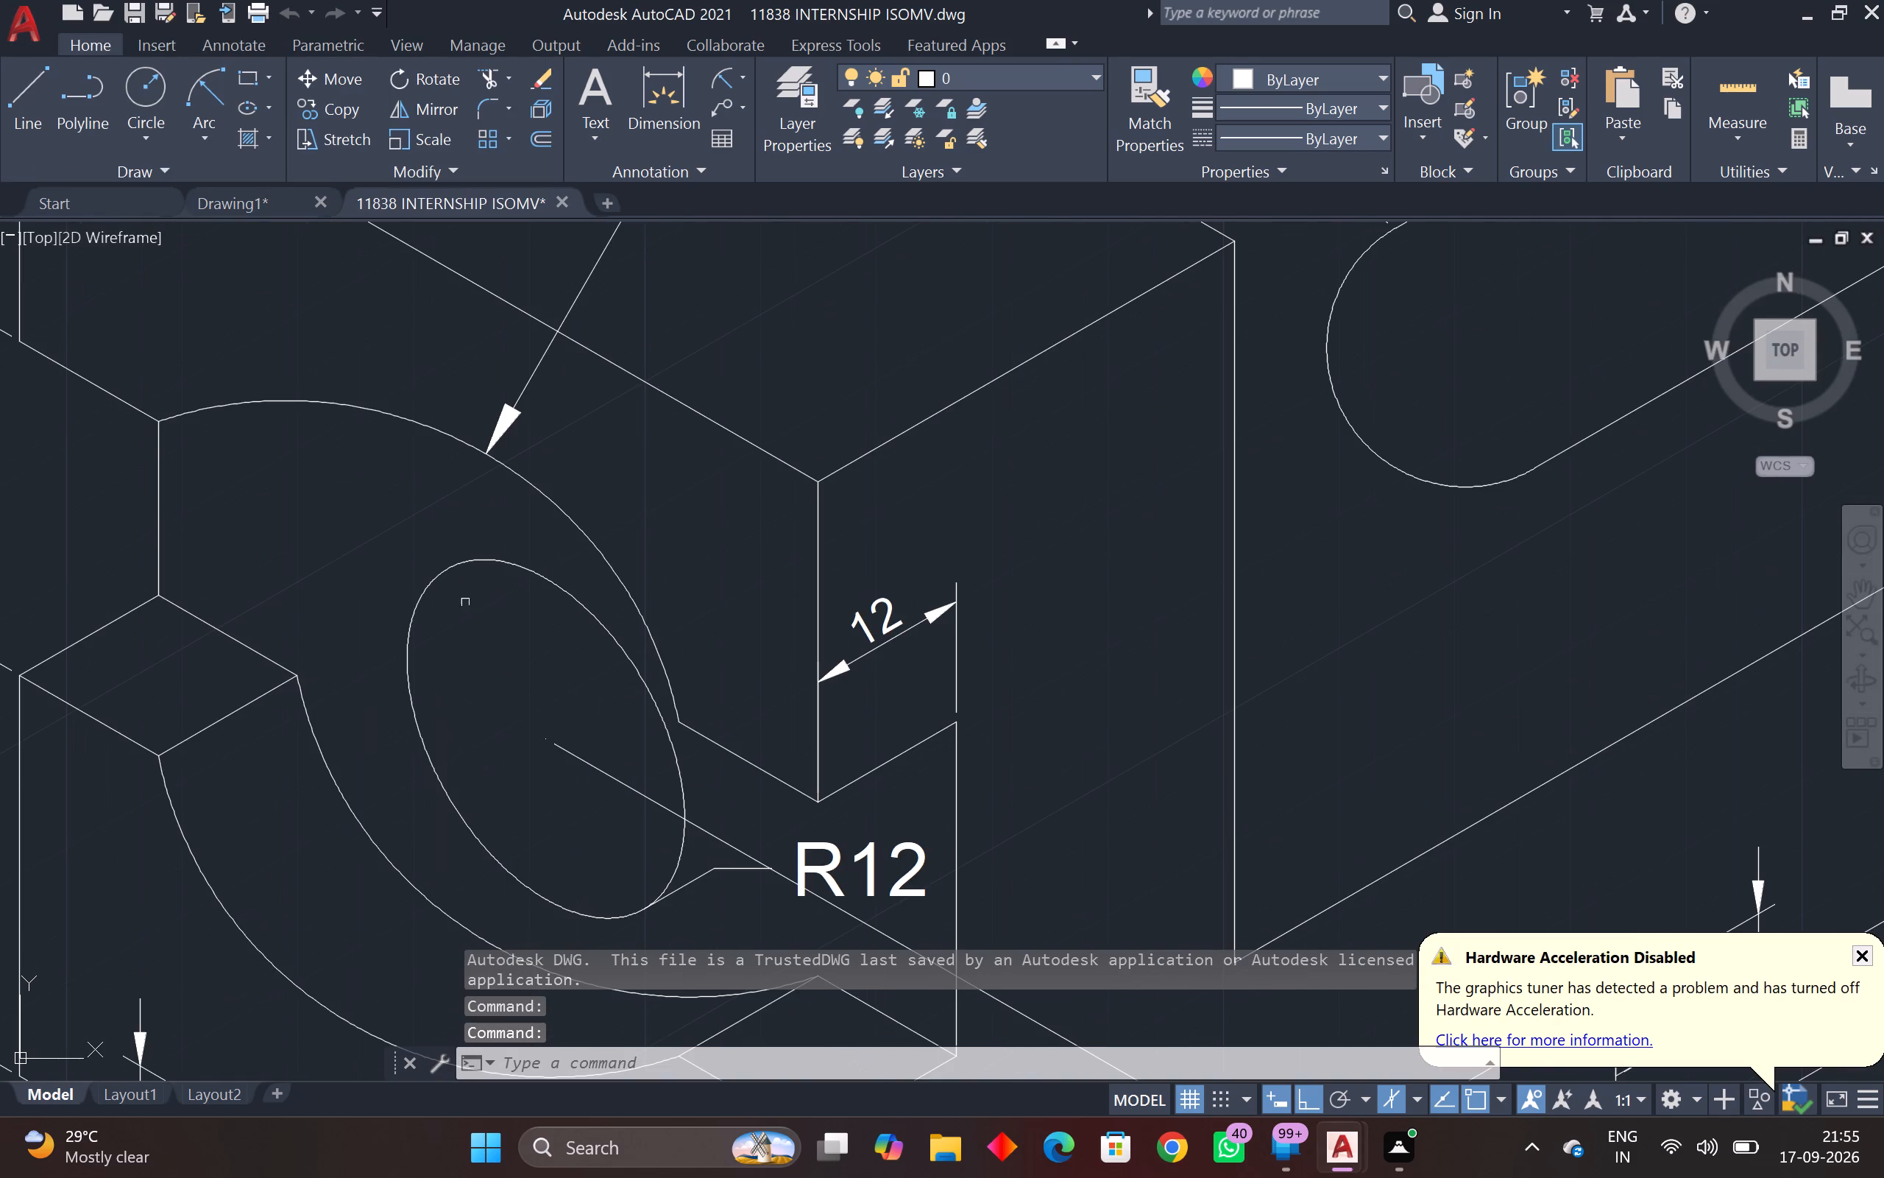
scroll(475, 580, down, 1)
middle_drag(475, 580, 392, 628)
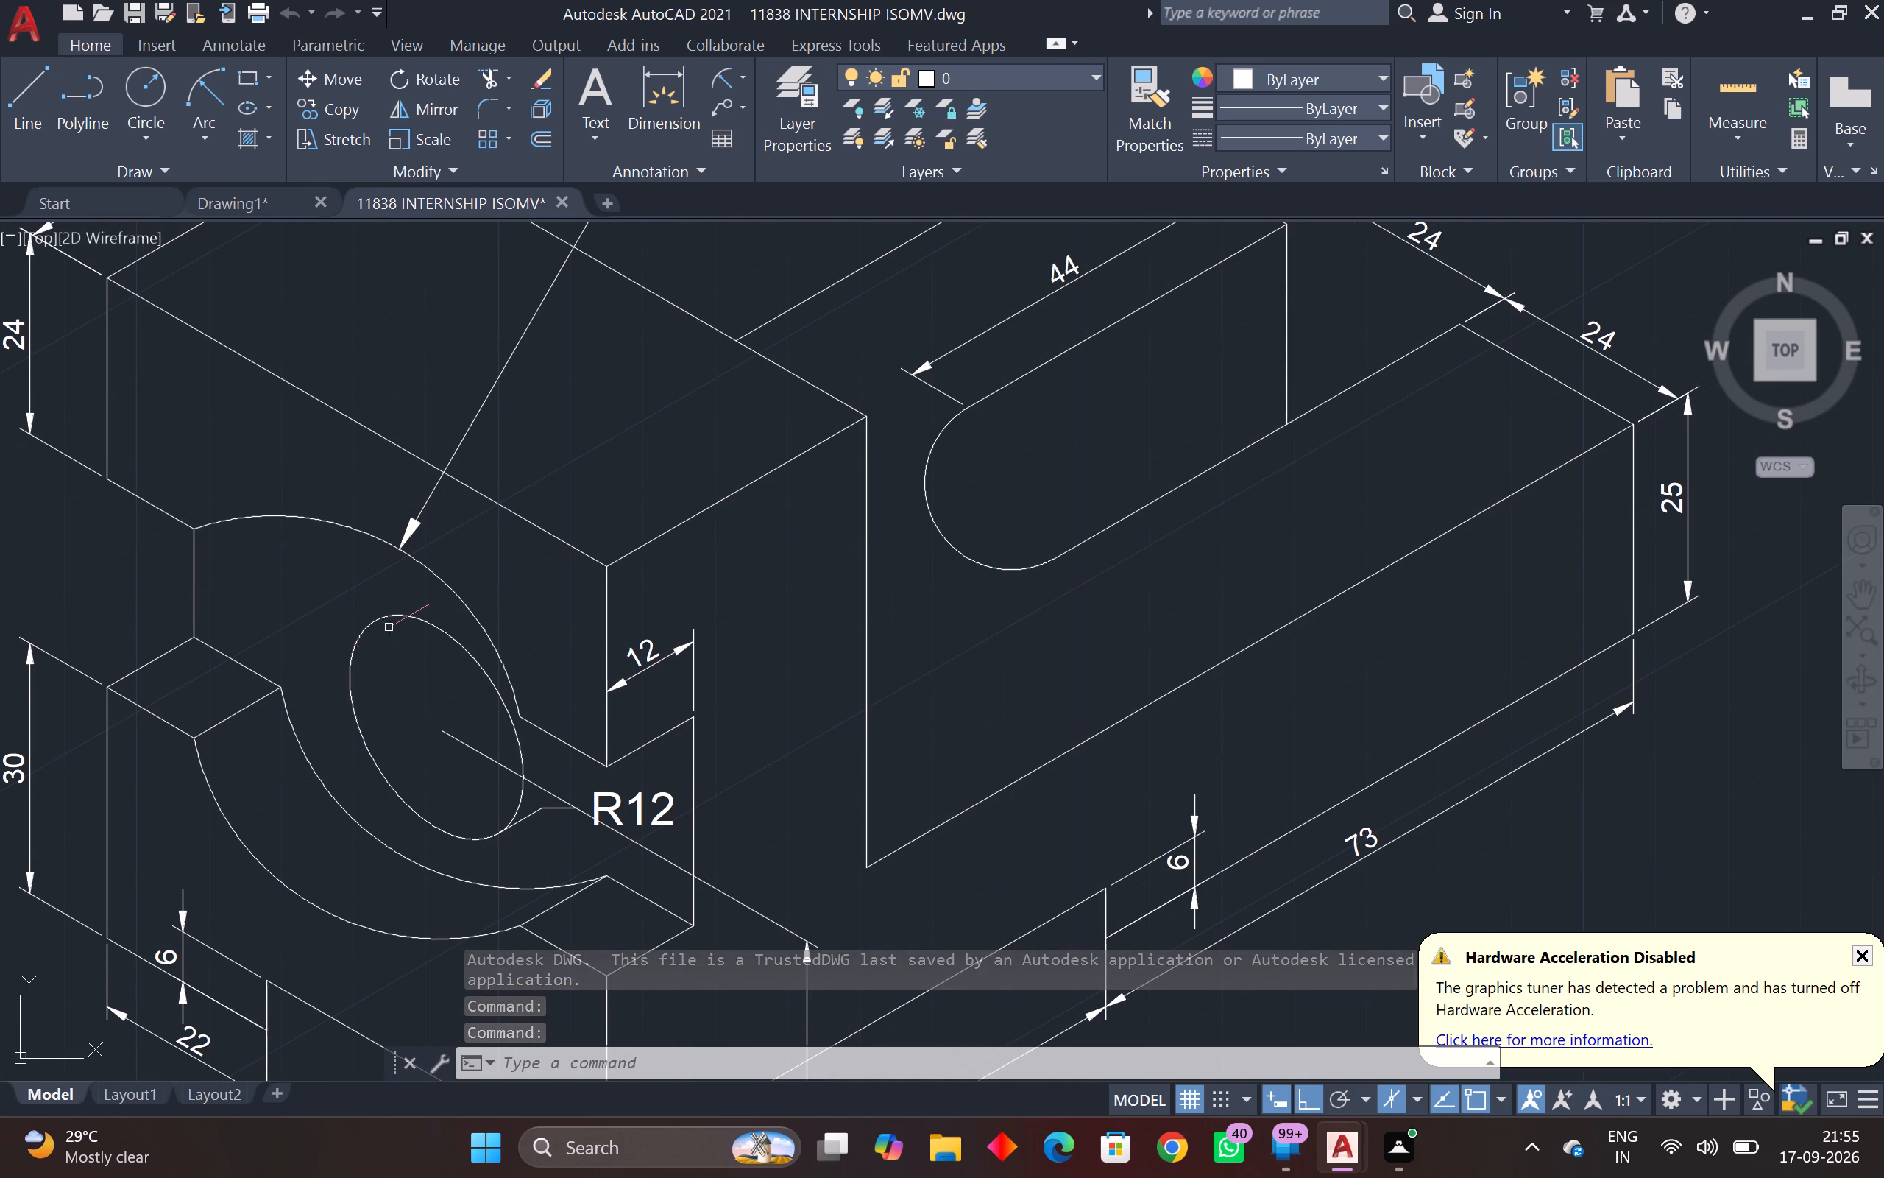
scroll(386, 633, down, 1)
middle_drag(386, 633, 384, 593)
scroll(375, 607, up, 3)
scroll(375, 607, down, 2)
middle_drag(375, 607, 362, 549)
key(Escape)
key(Escape)
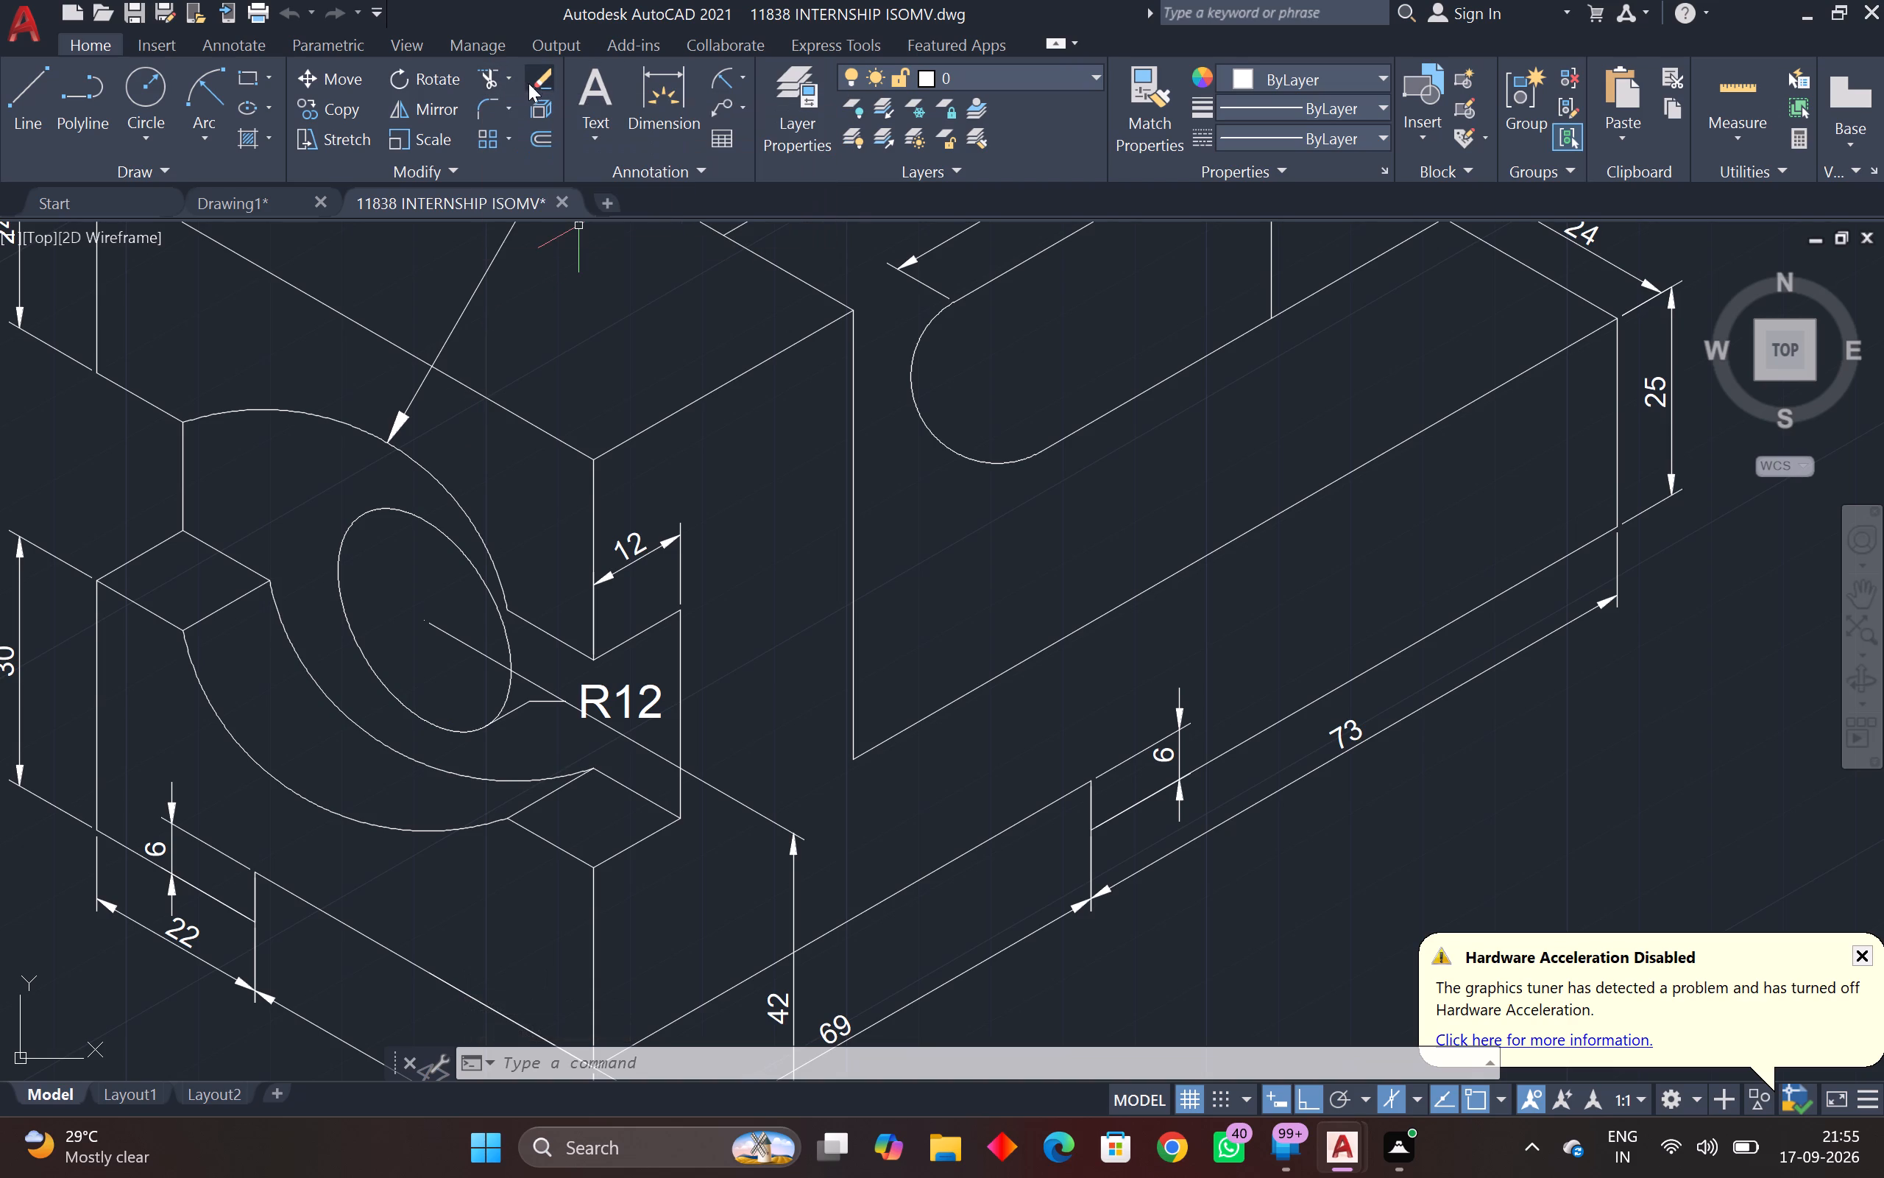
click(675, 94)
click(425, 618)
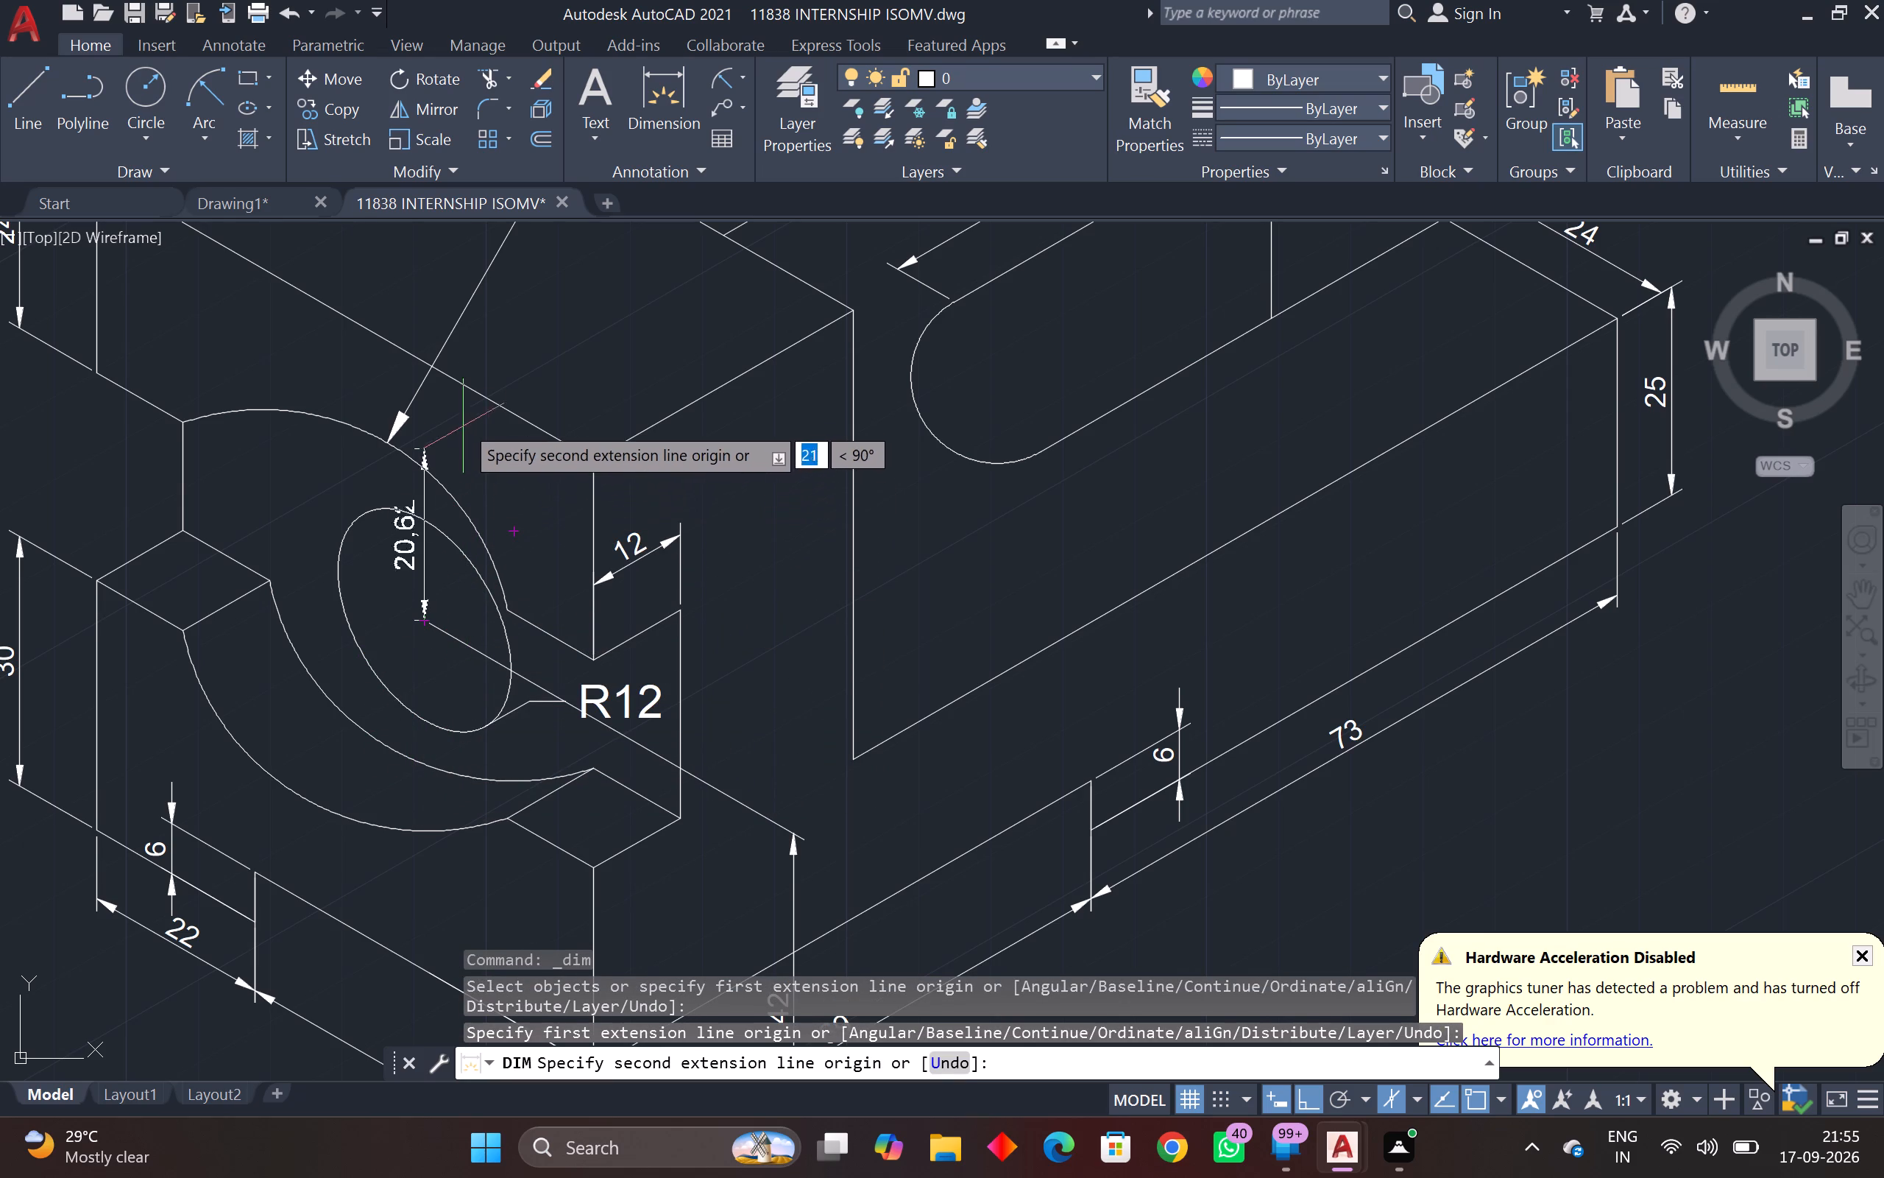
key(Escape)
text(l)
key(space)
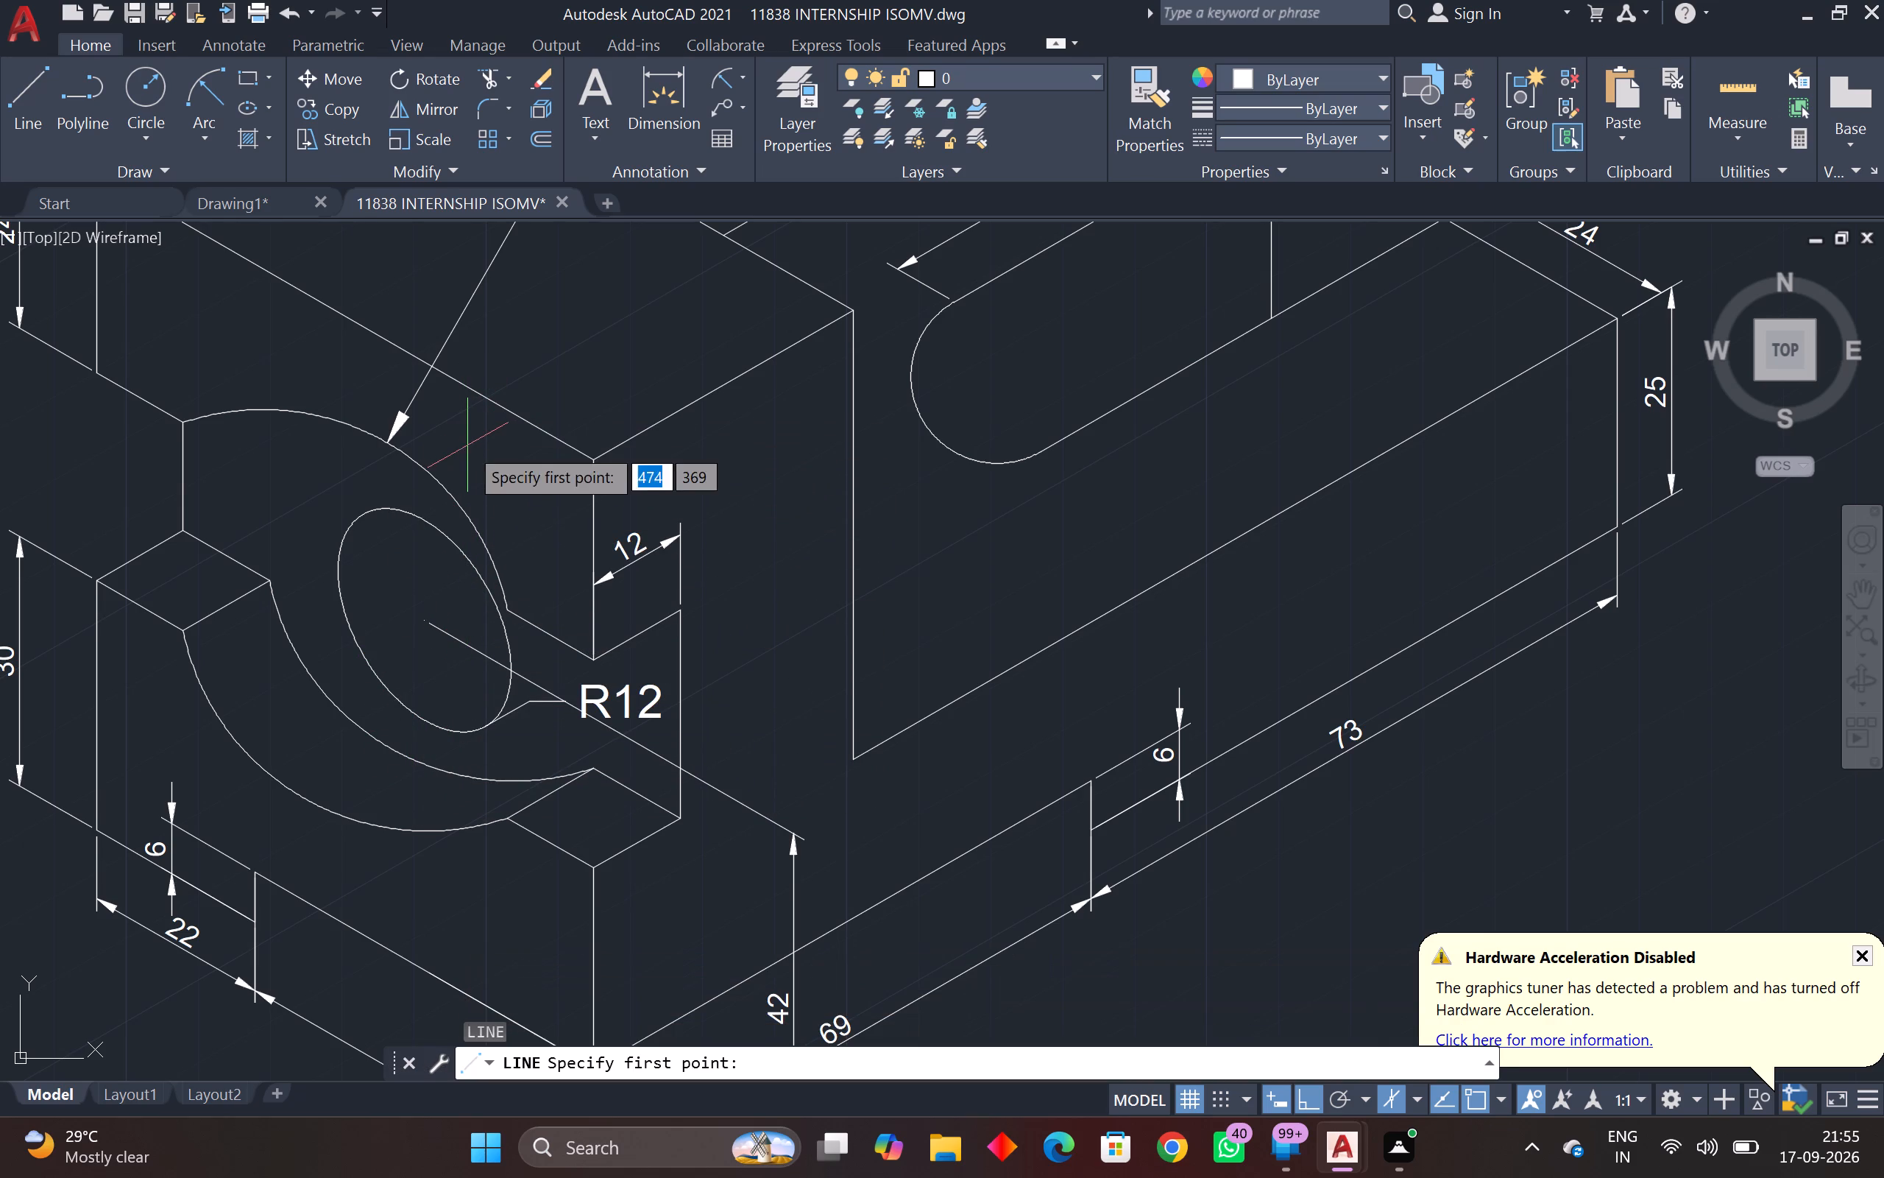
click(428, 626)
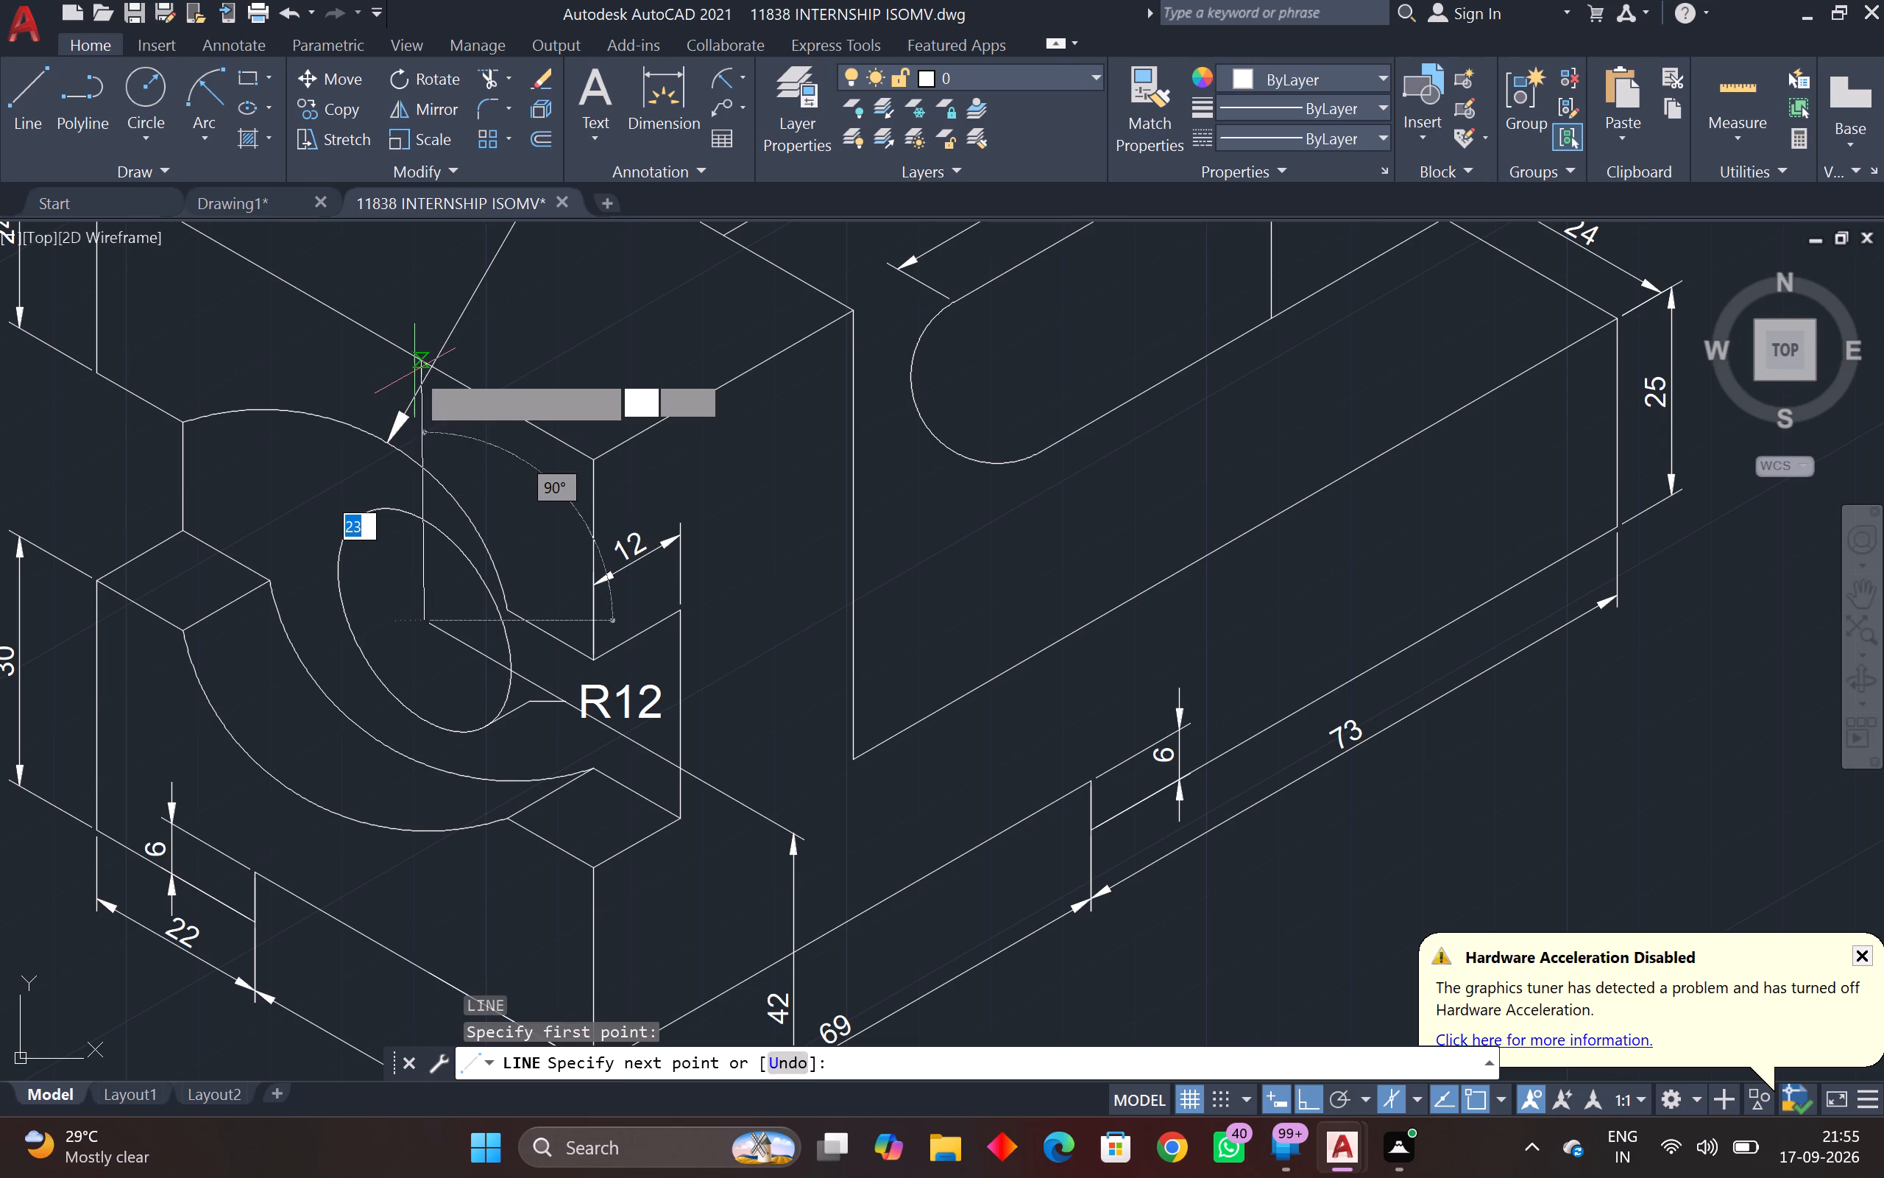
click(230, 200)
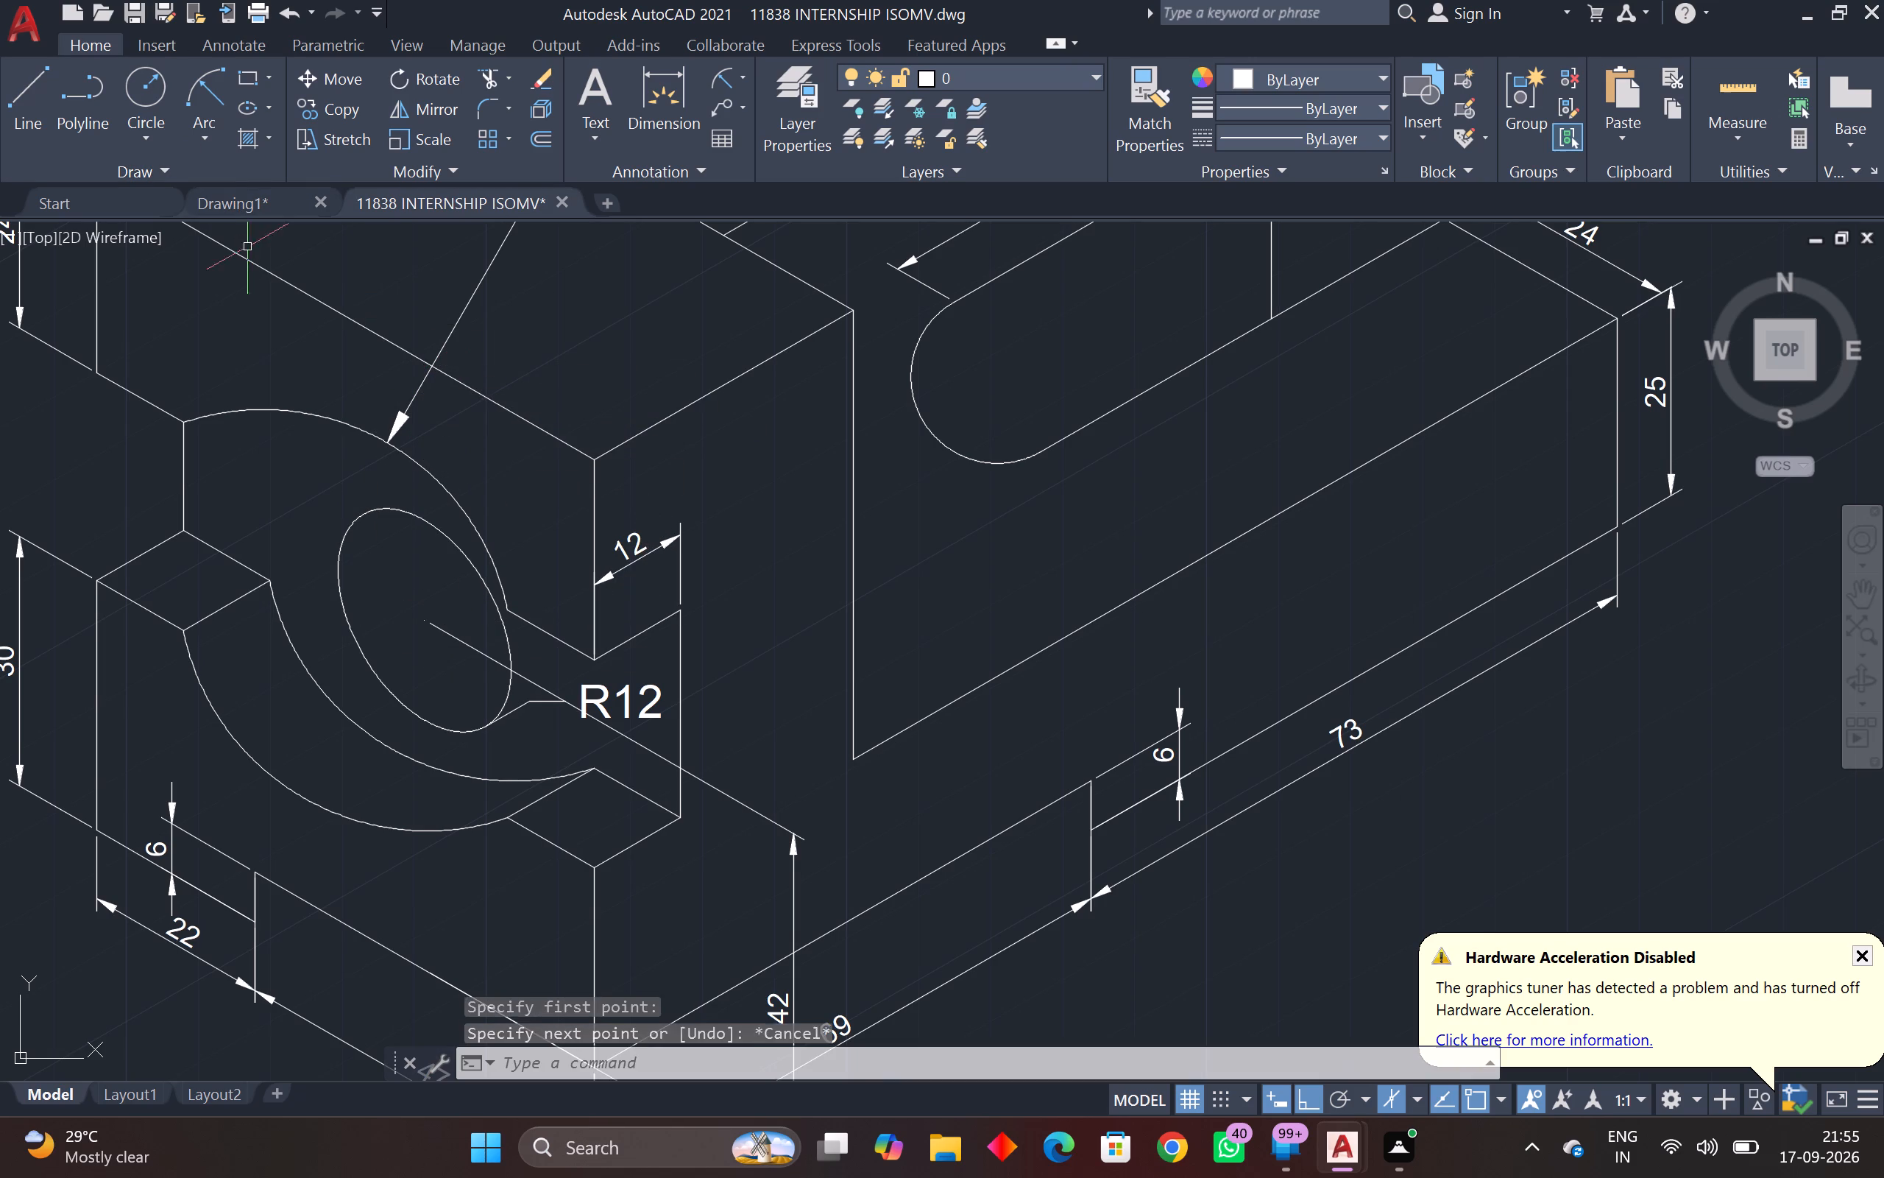
Return to Drawing1 and inspect the isometric circle's position against the radius 30 arc.
click(255, 202)
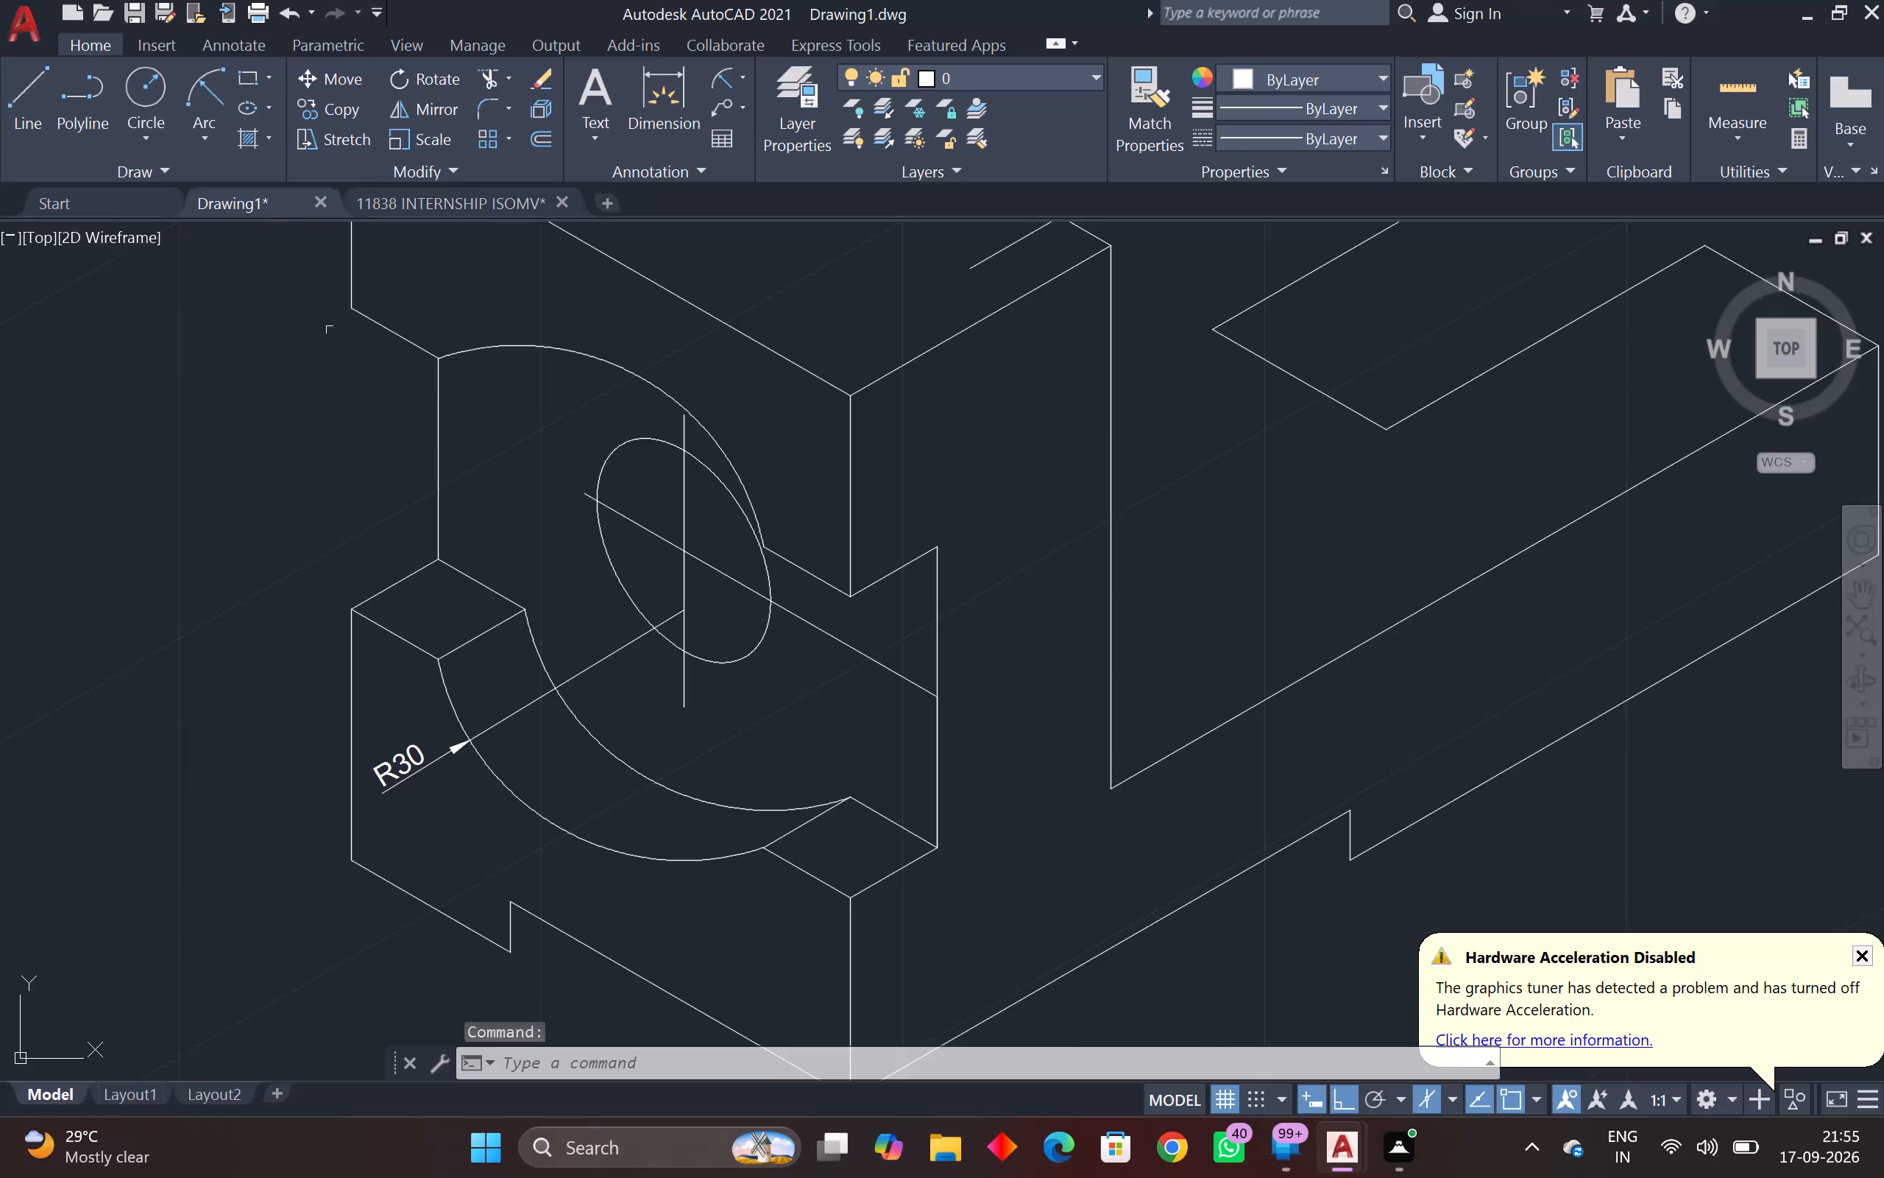
scroll(667, 493, down, 1)
middle_drag(667, 493, 671, 607)
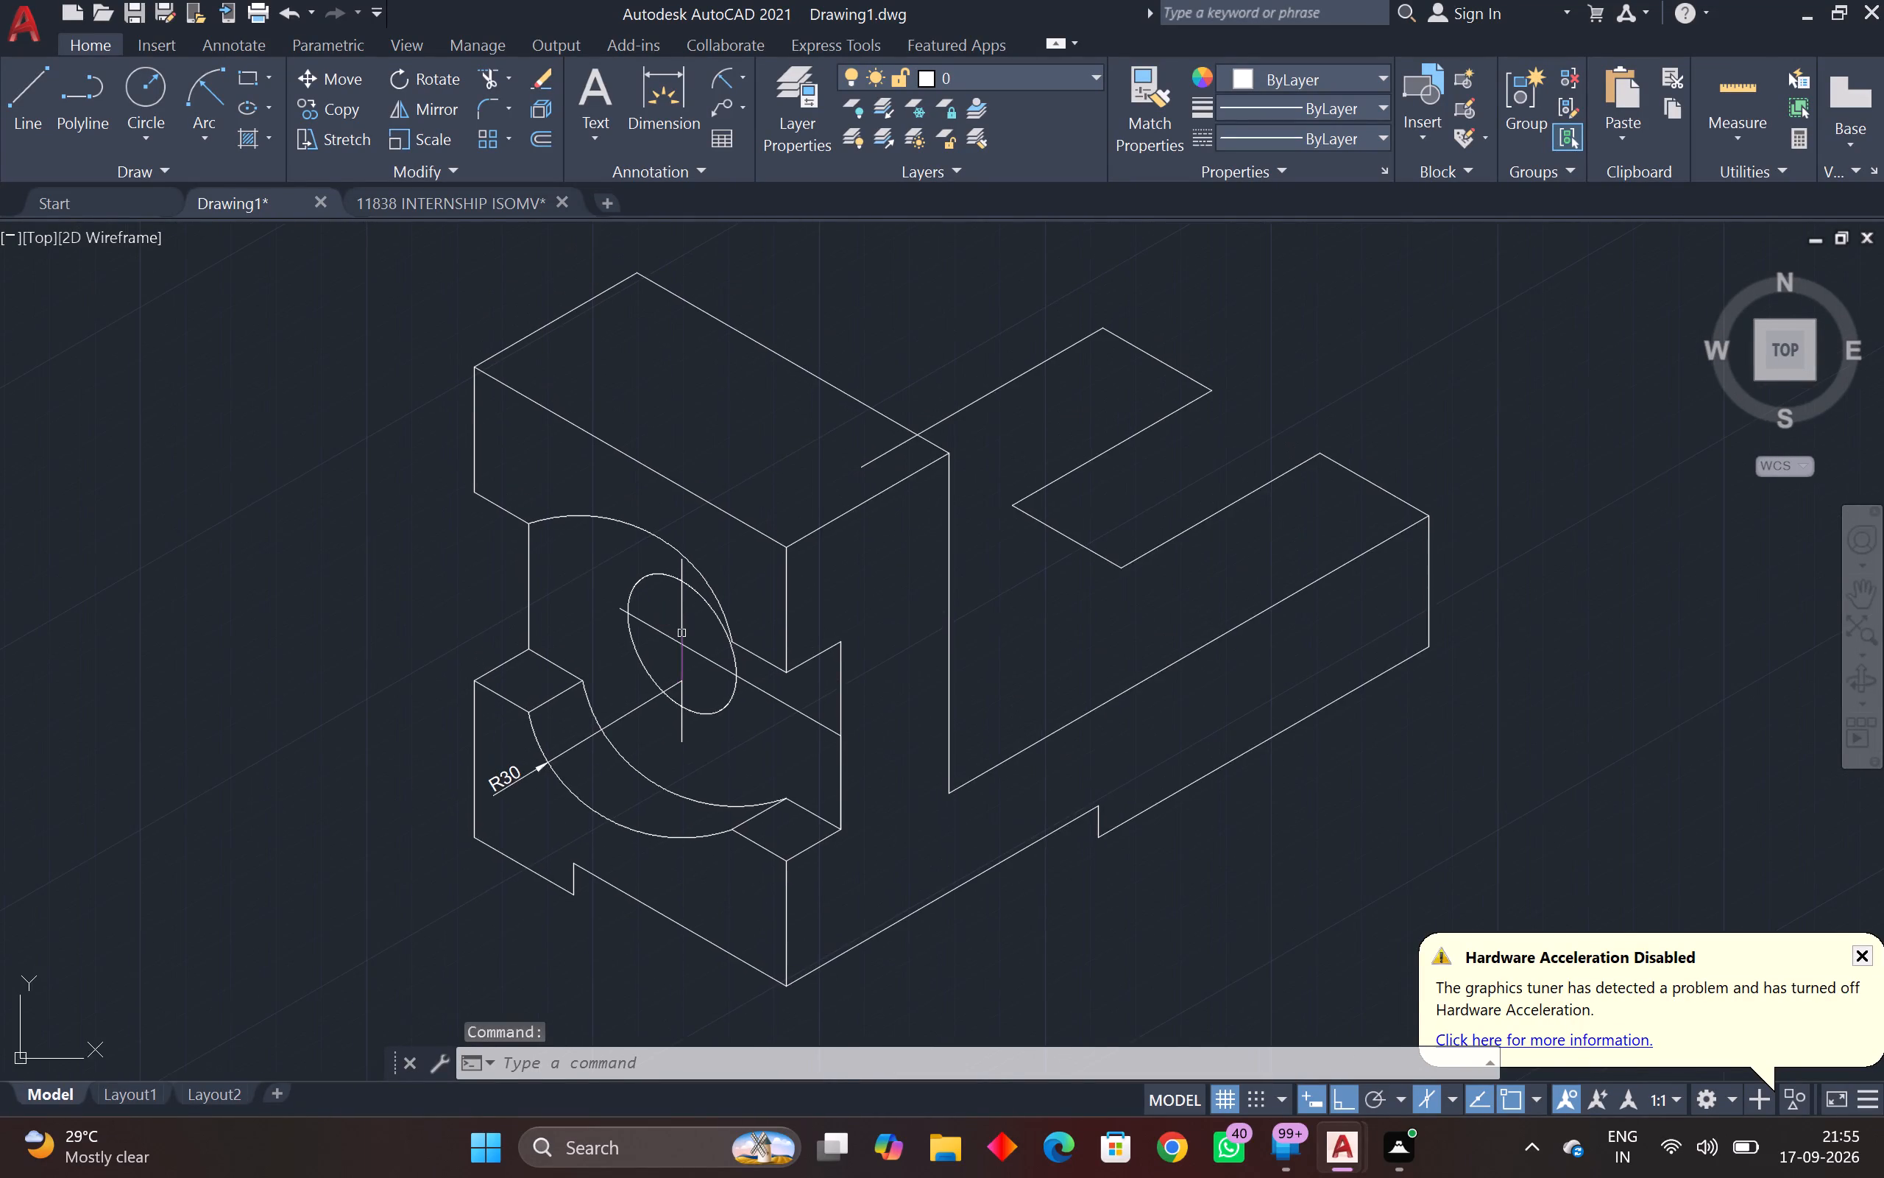
scroll(681, 638, up, 2)
middle_drag(681, 638, 784, 532)
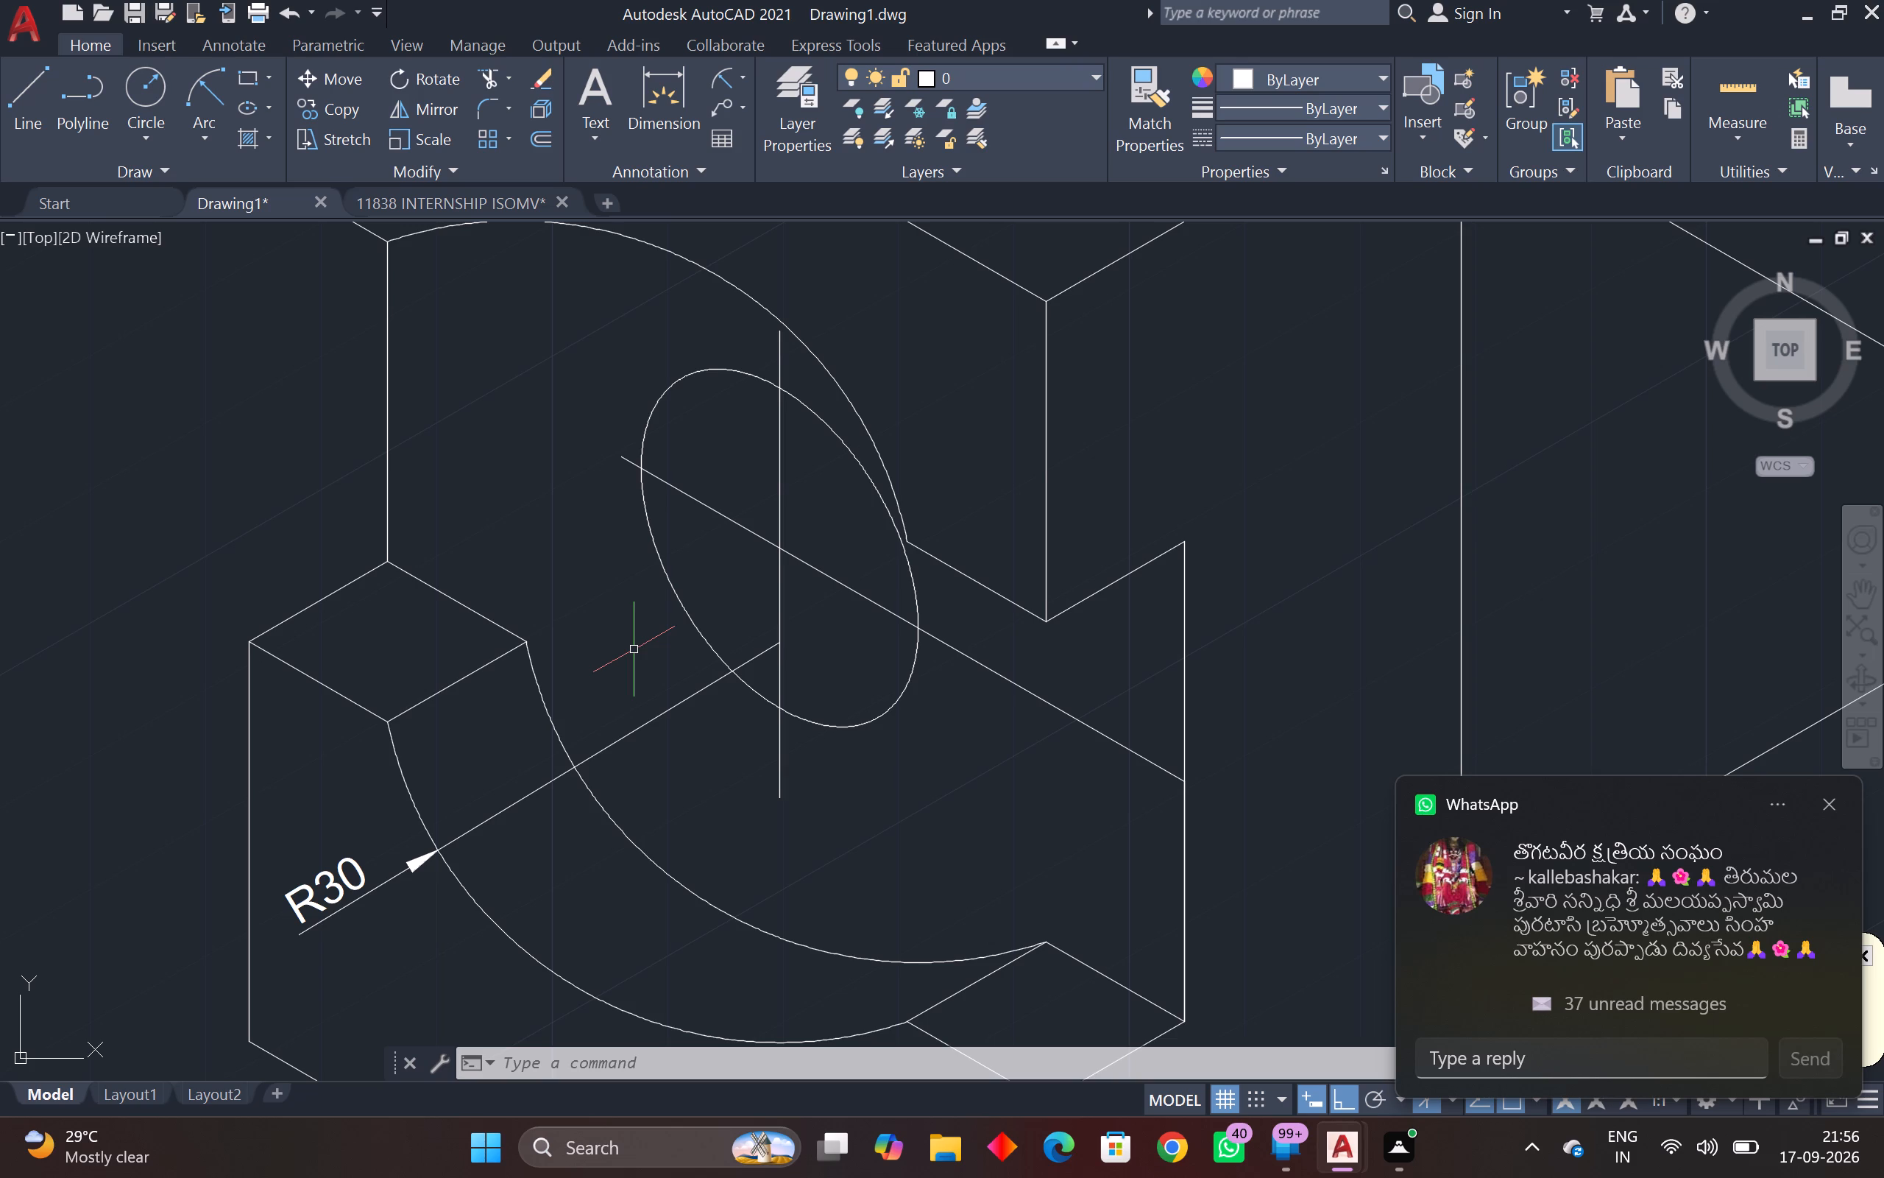
scroll(684, 646, down, 1)
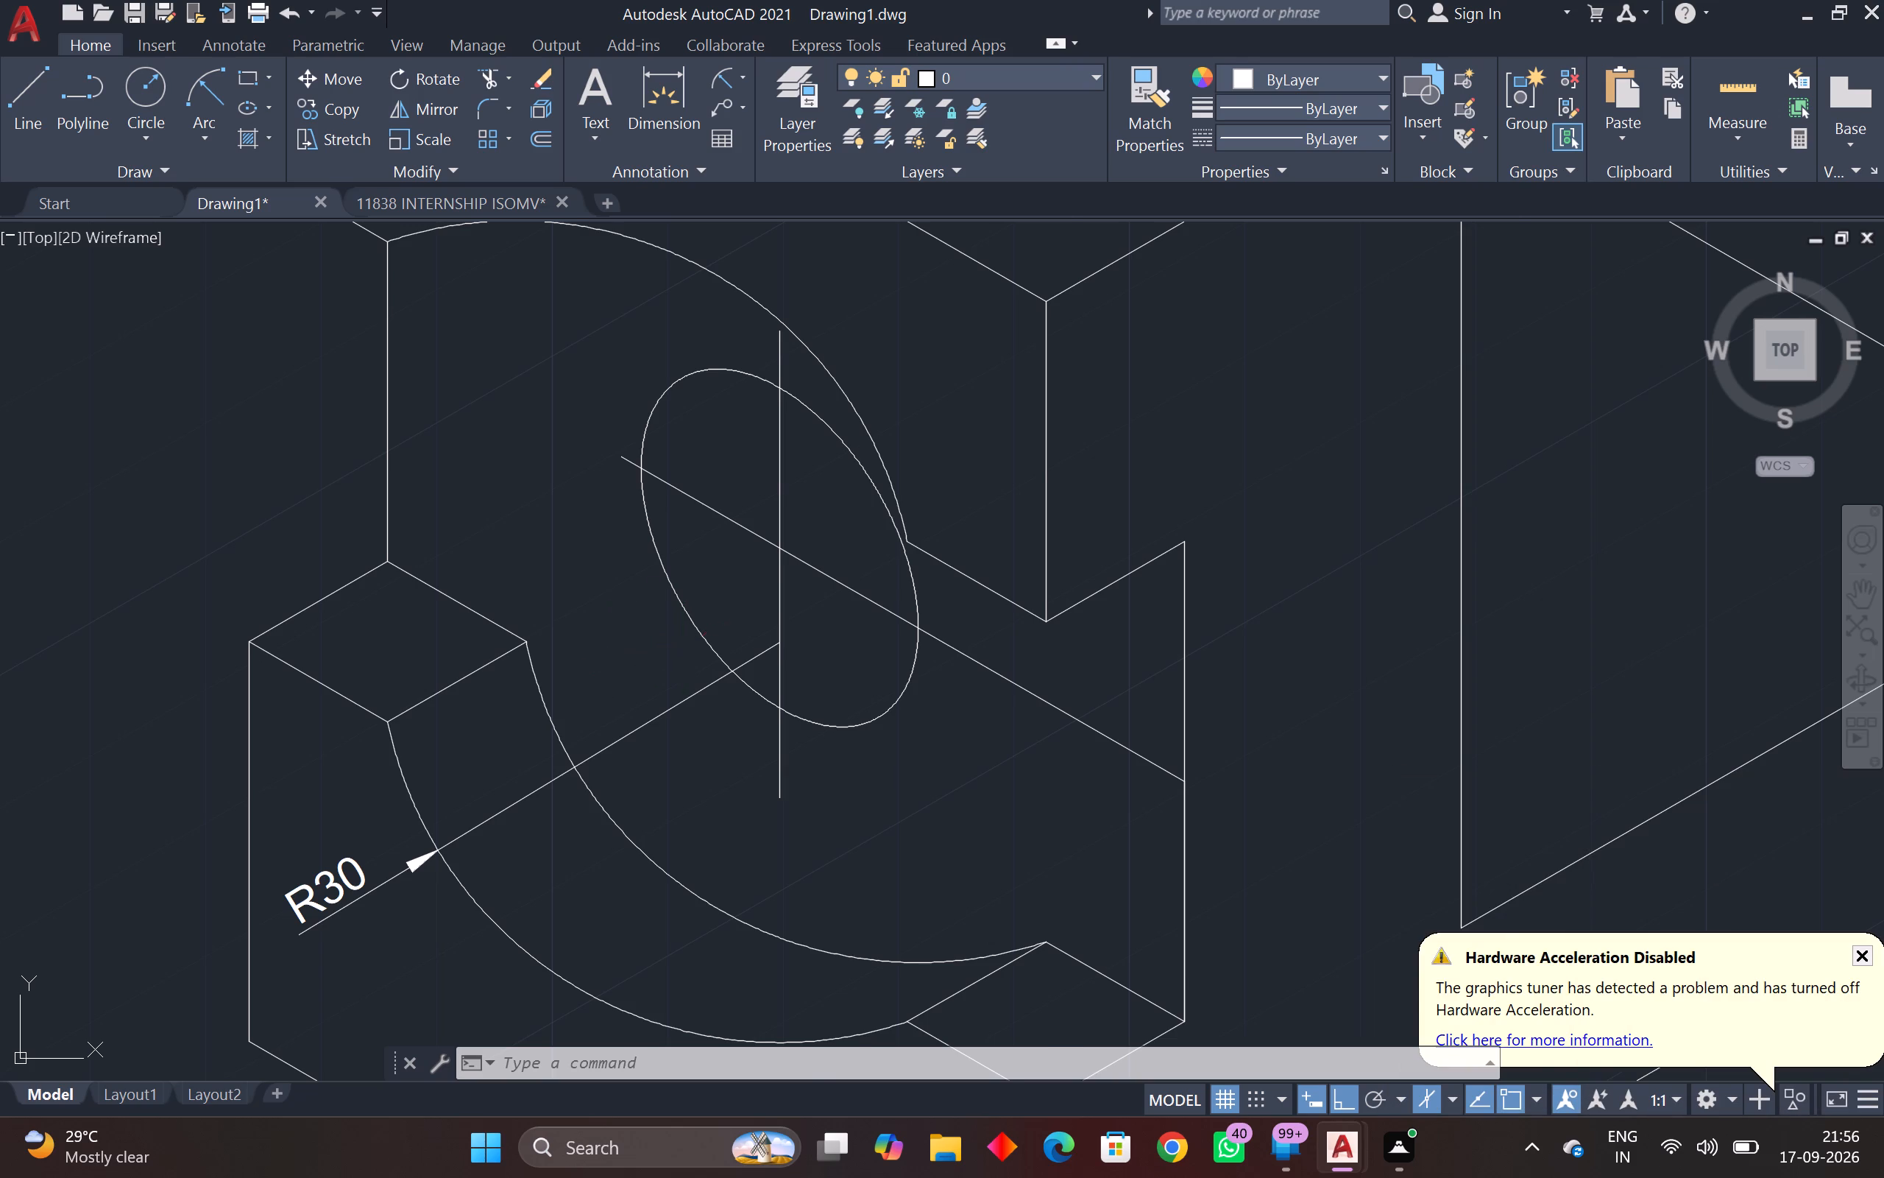
middle_drag(684, 646, 554, 727)
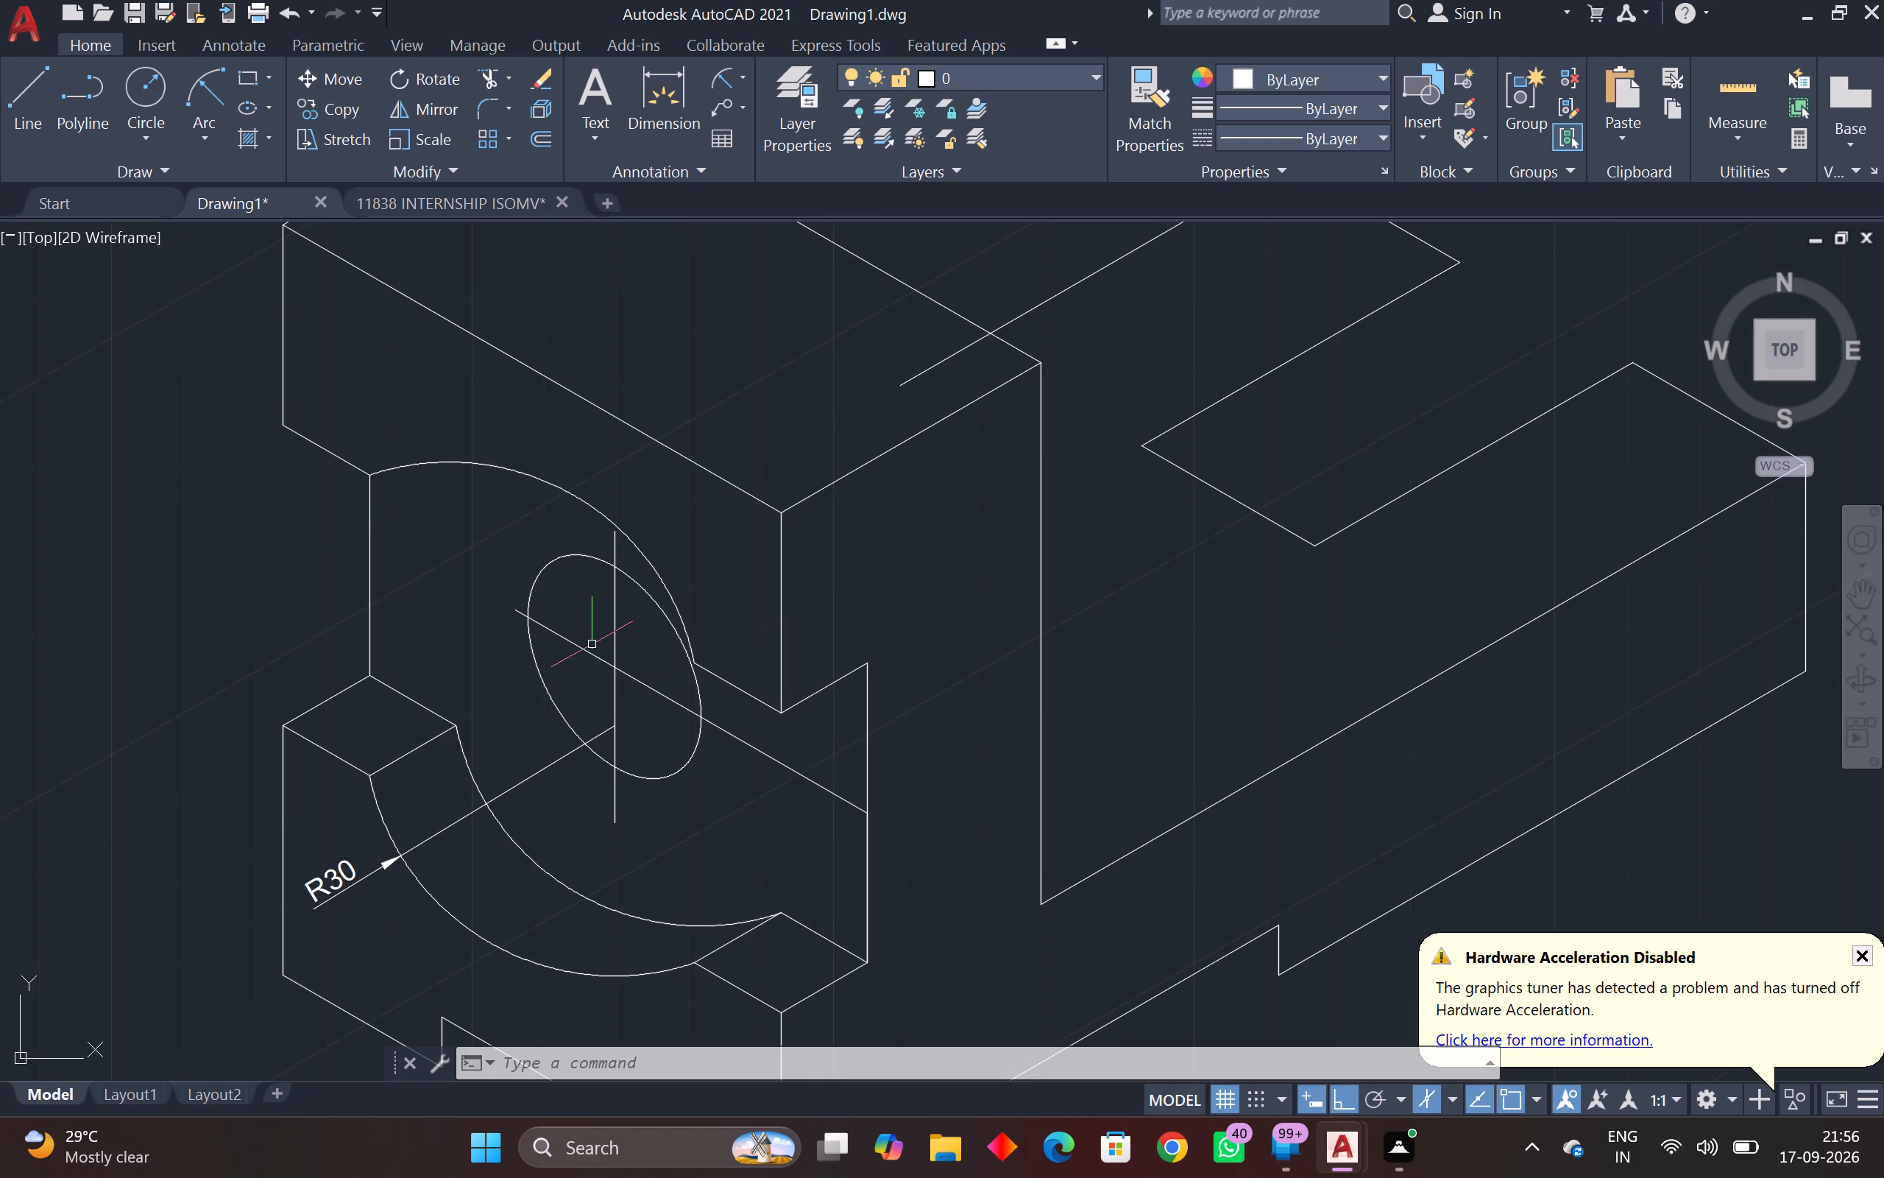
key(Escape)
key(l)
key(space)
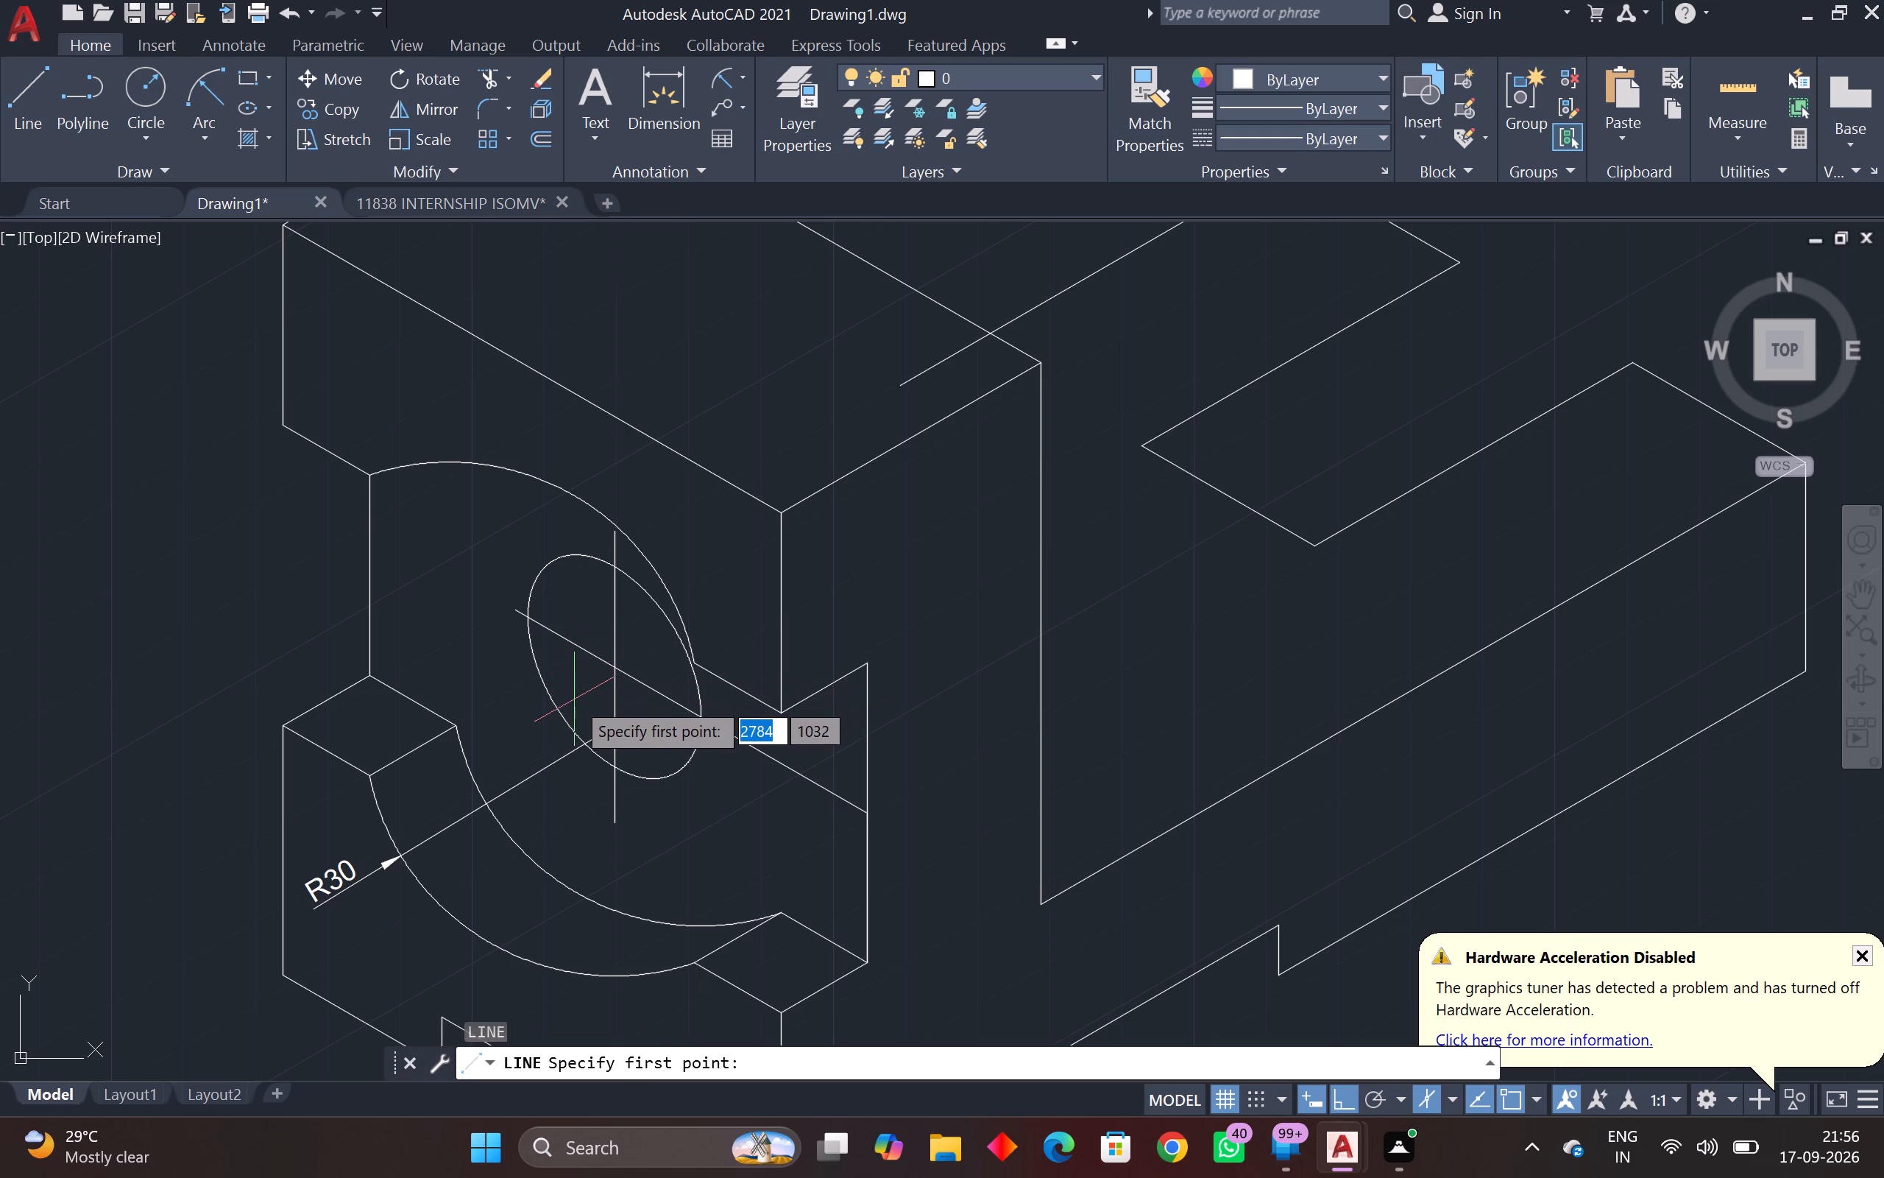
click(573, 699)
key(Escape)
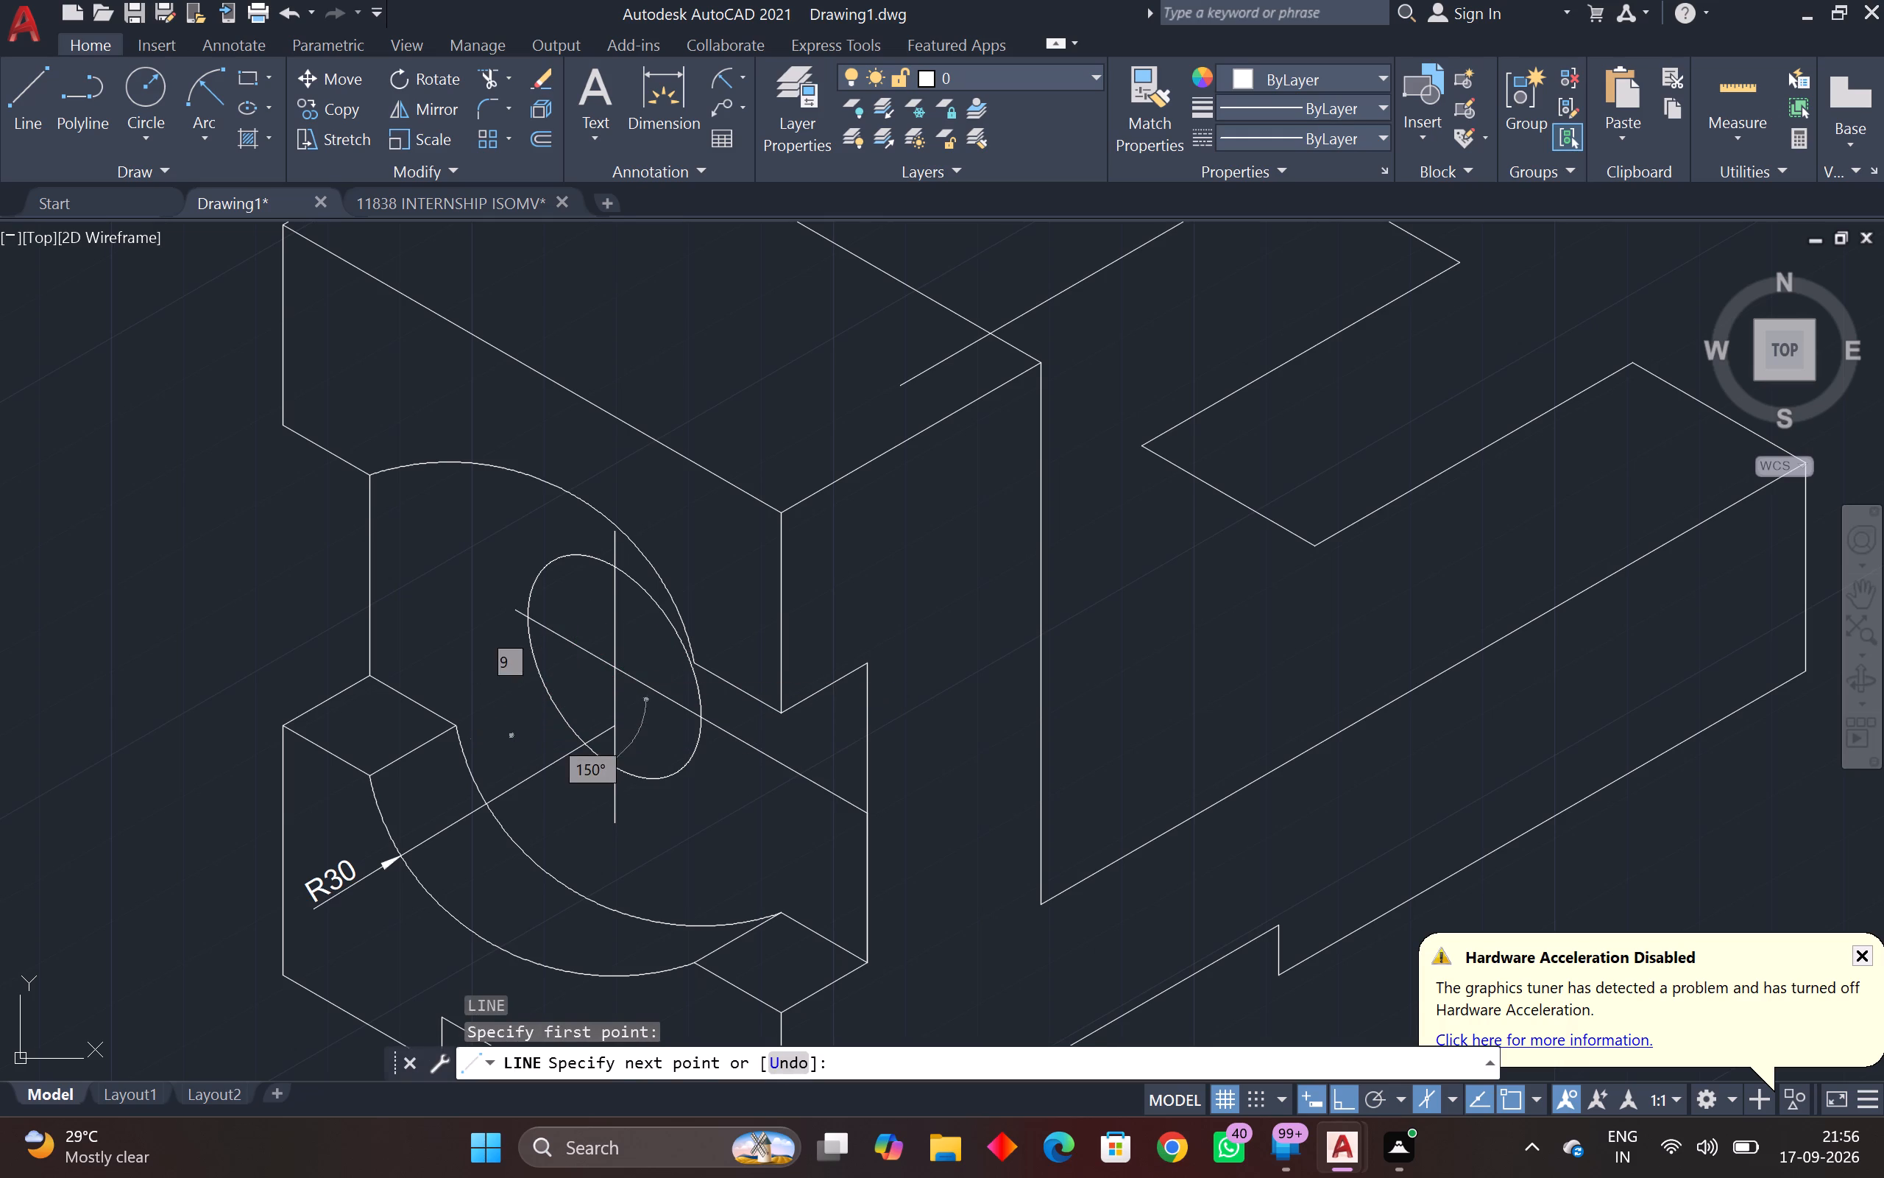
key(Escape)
Turn on hardware acceleration in the graphics performance settings using GRAPHICSCONFIG.
key(g)
key(r)
key(a)
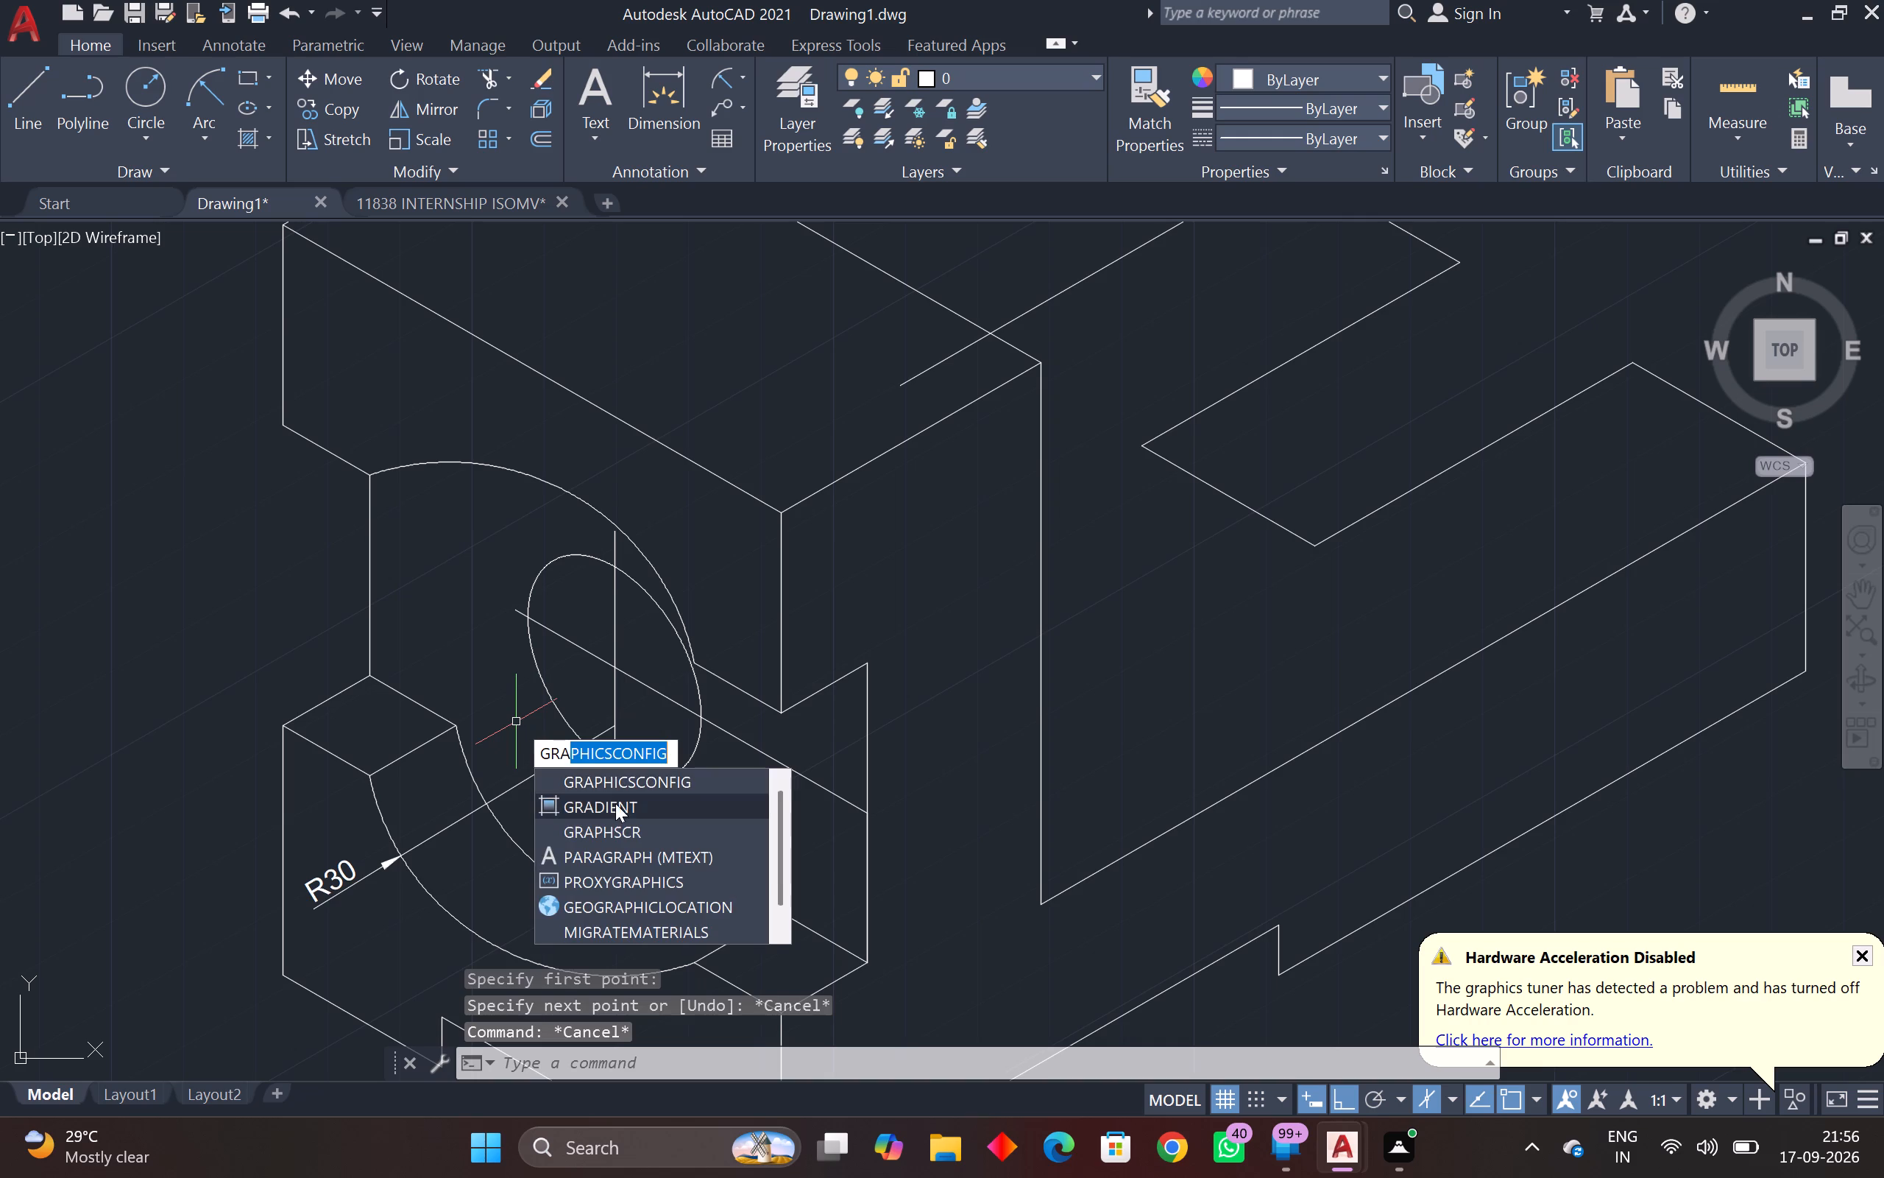
click(631, 774)
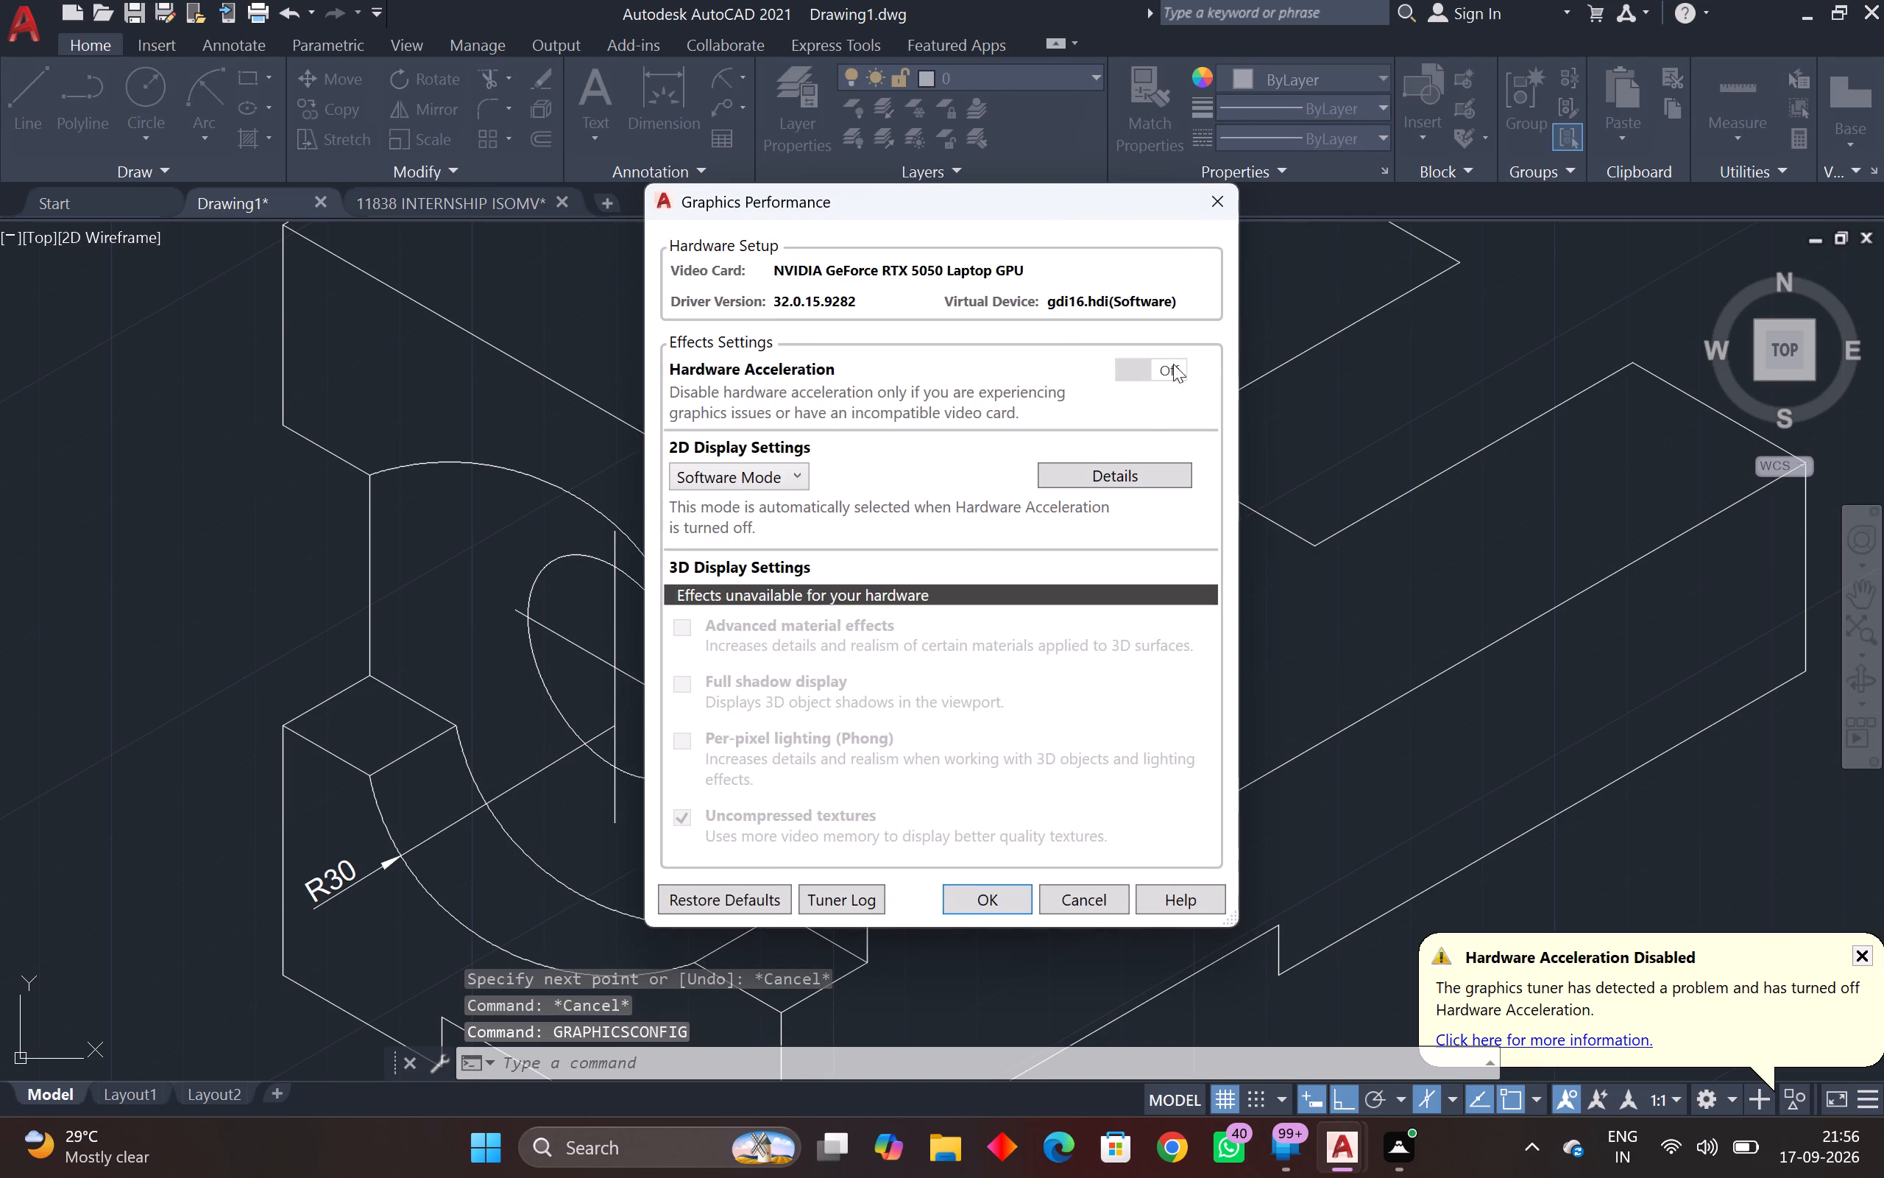
click(1169, 368)
click(996, 898)
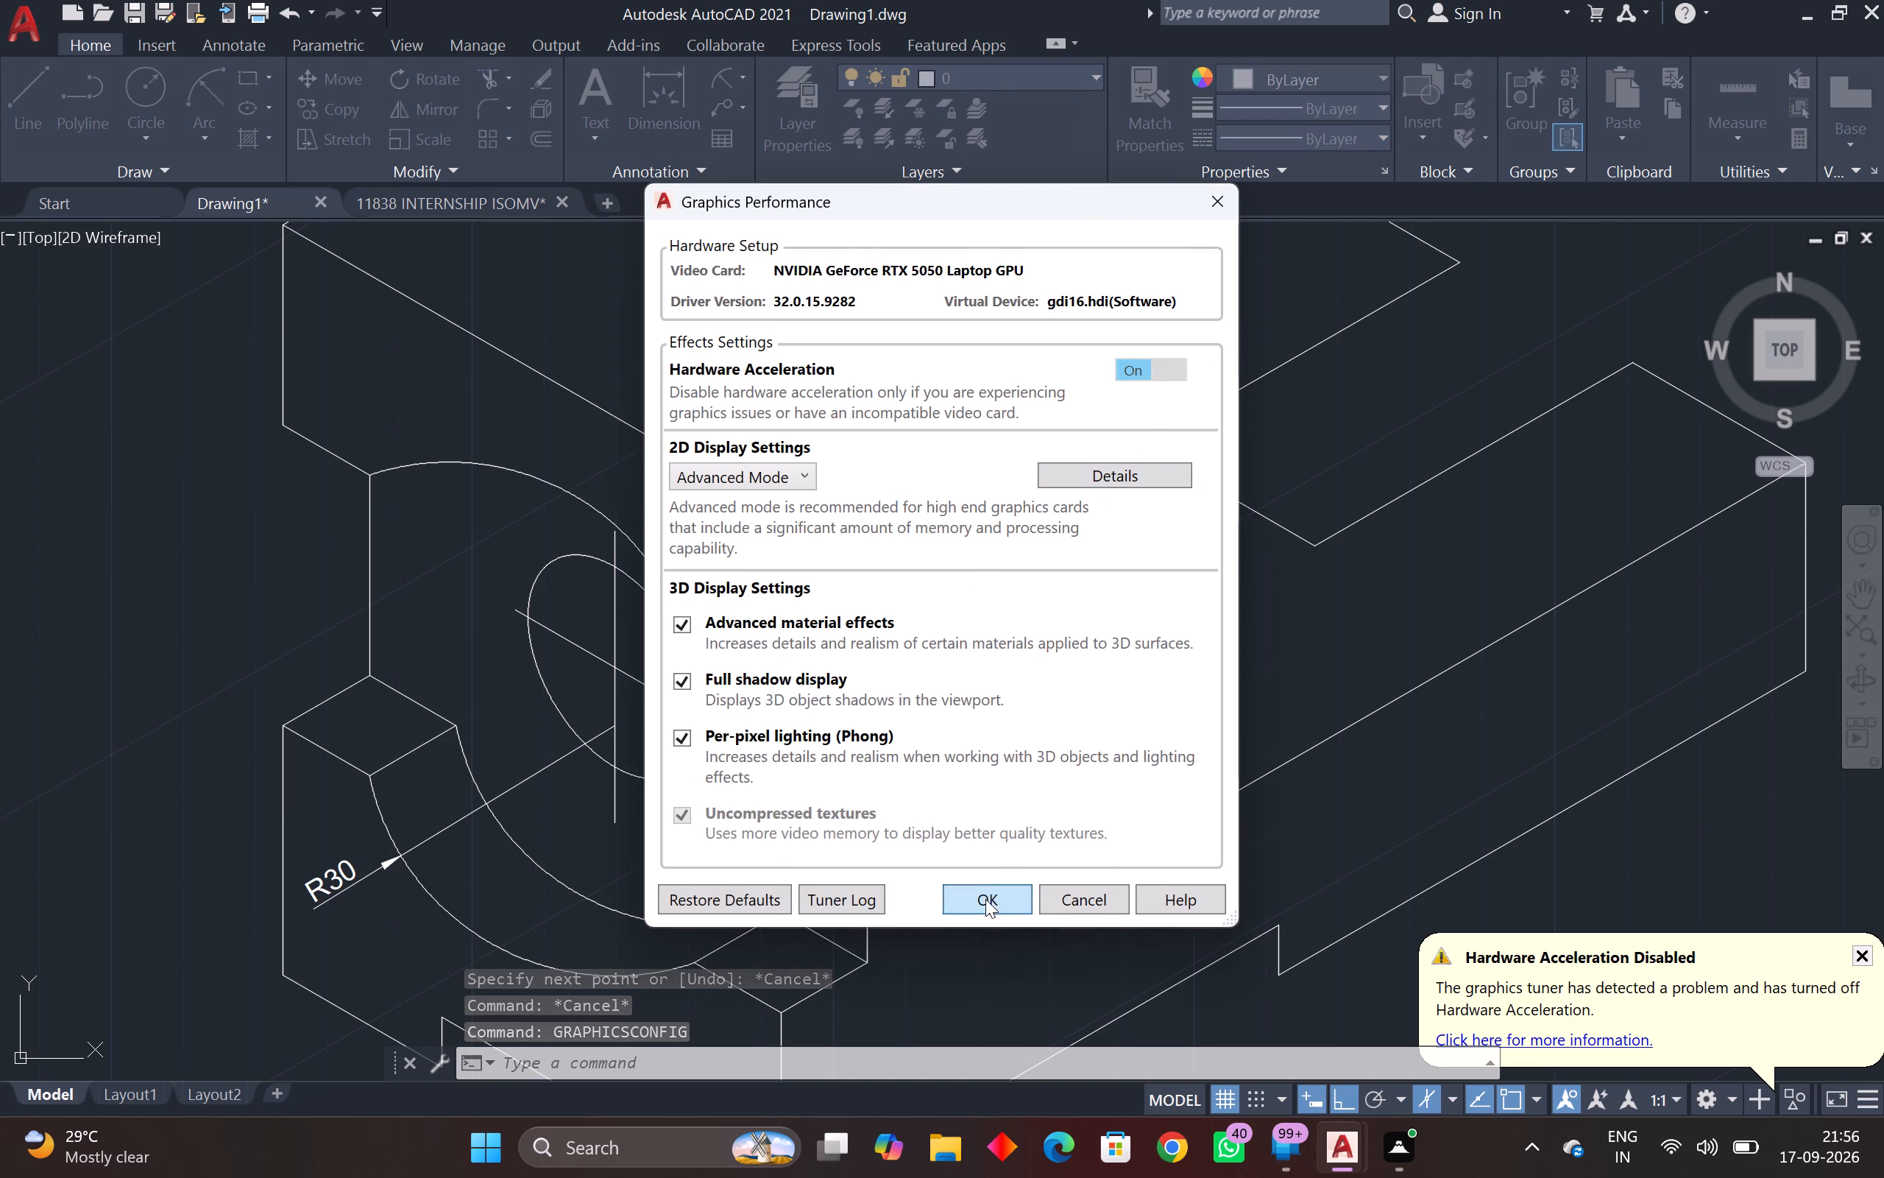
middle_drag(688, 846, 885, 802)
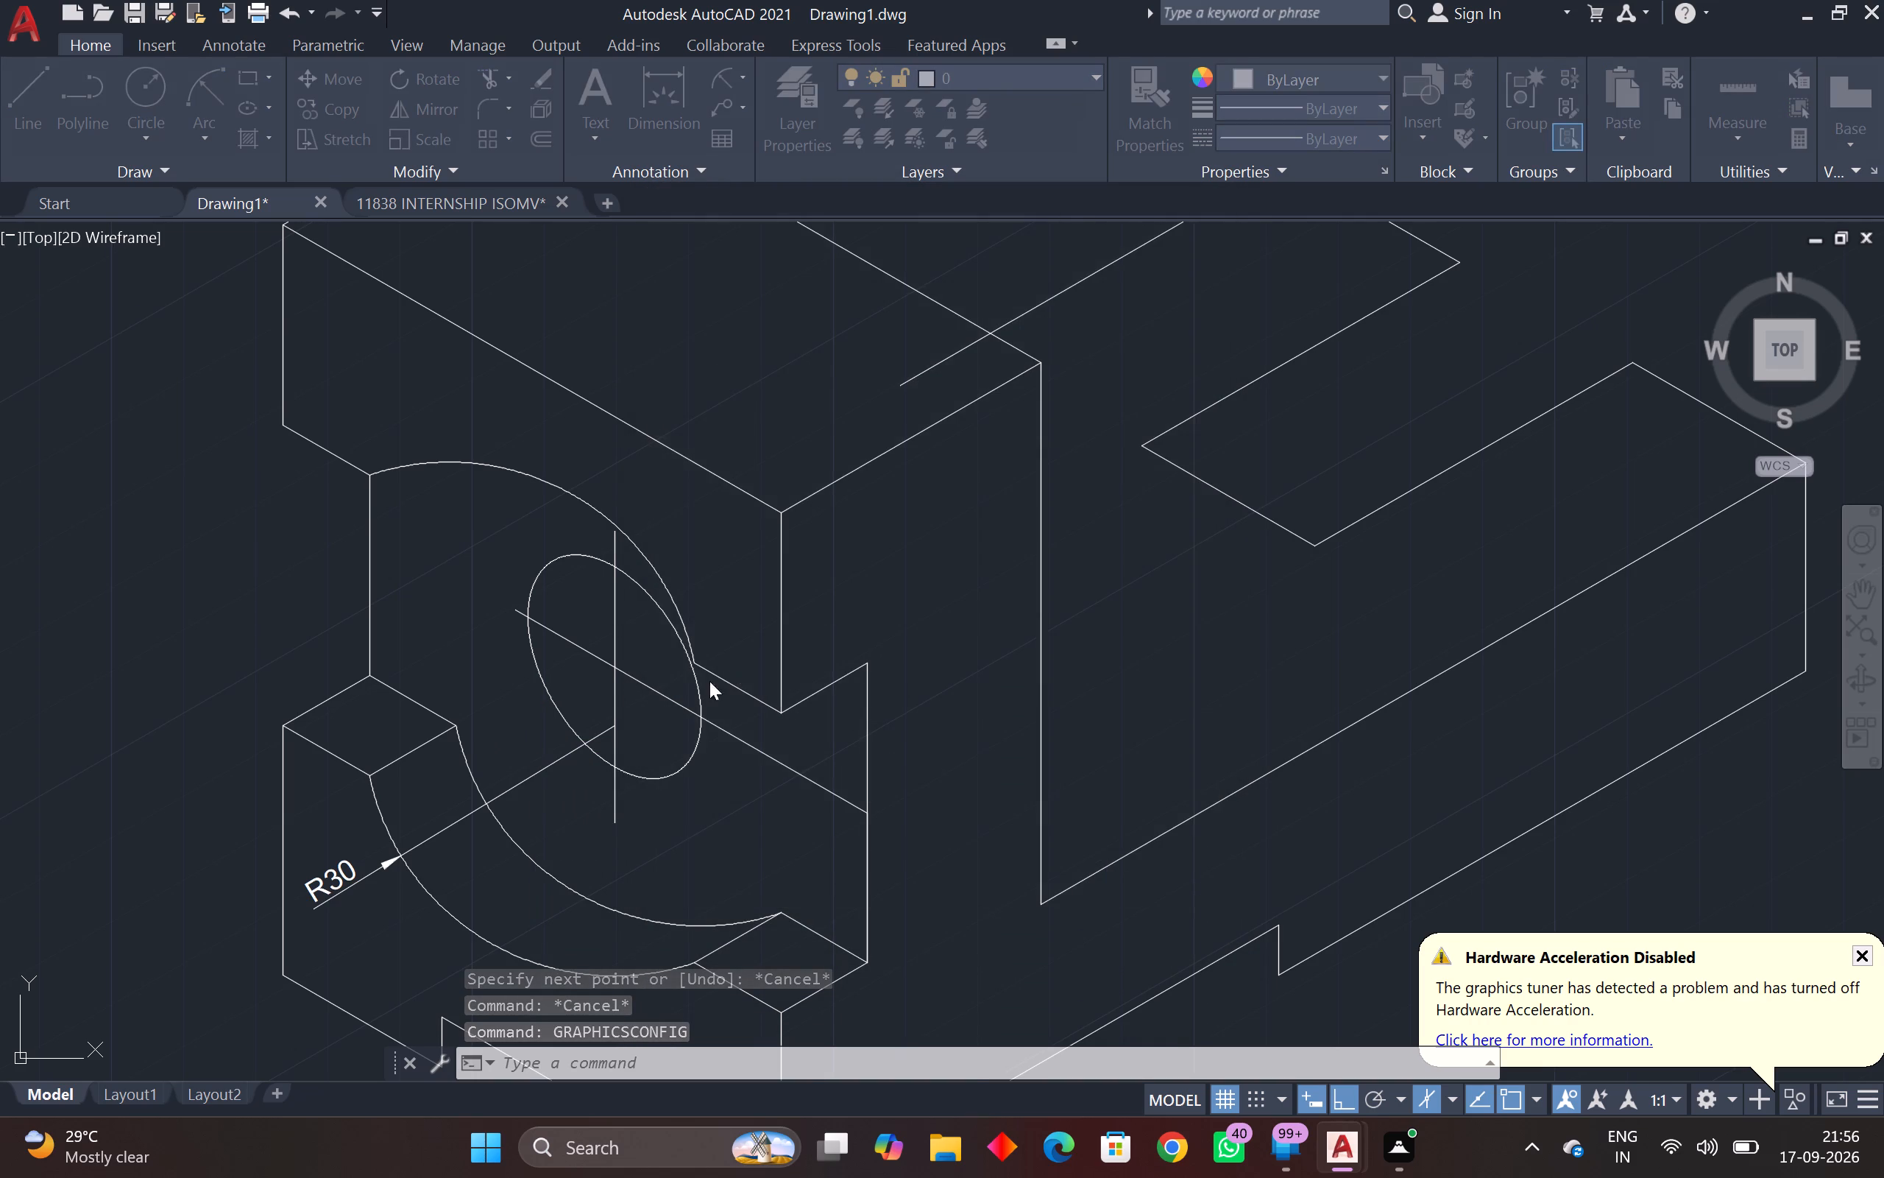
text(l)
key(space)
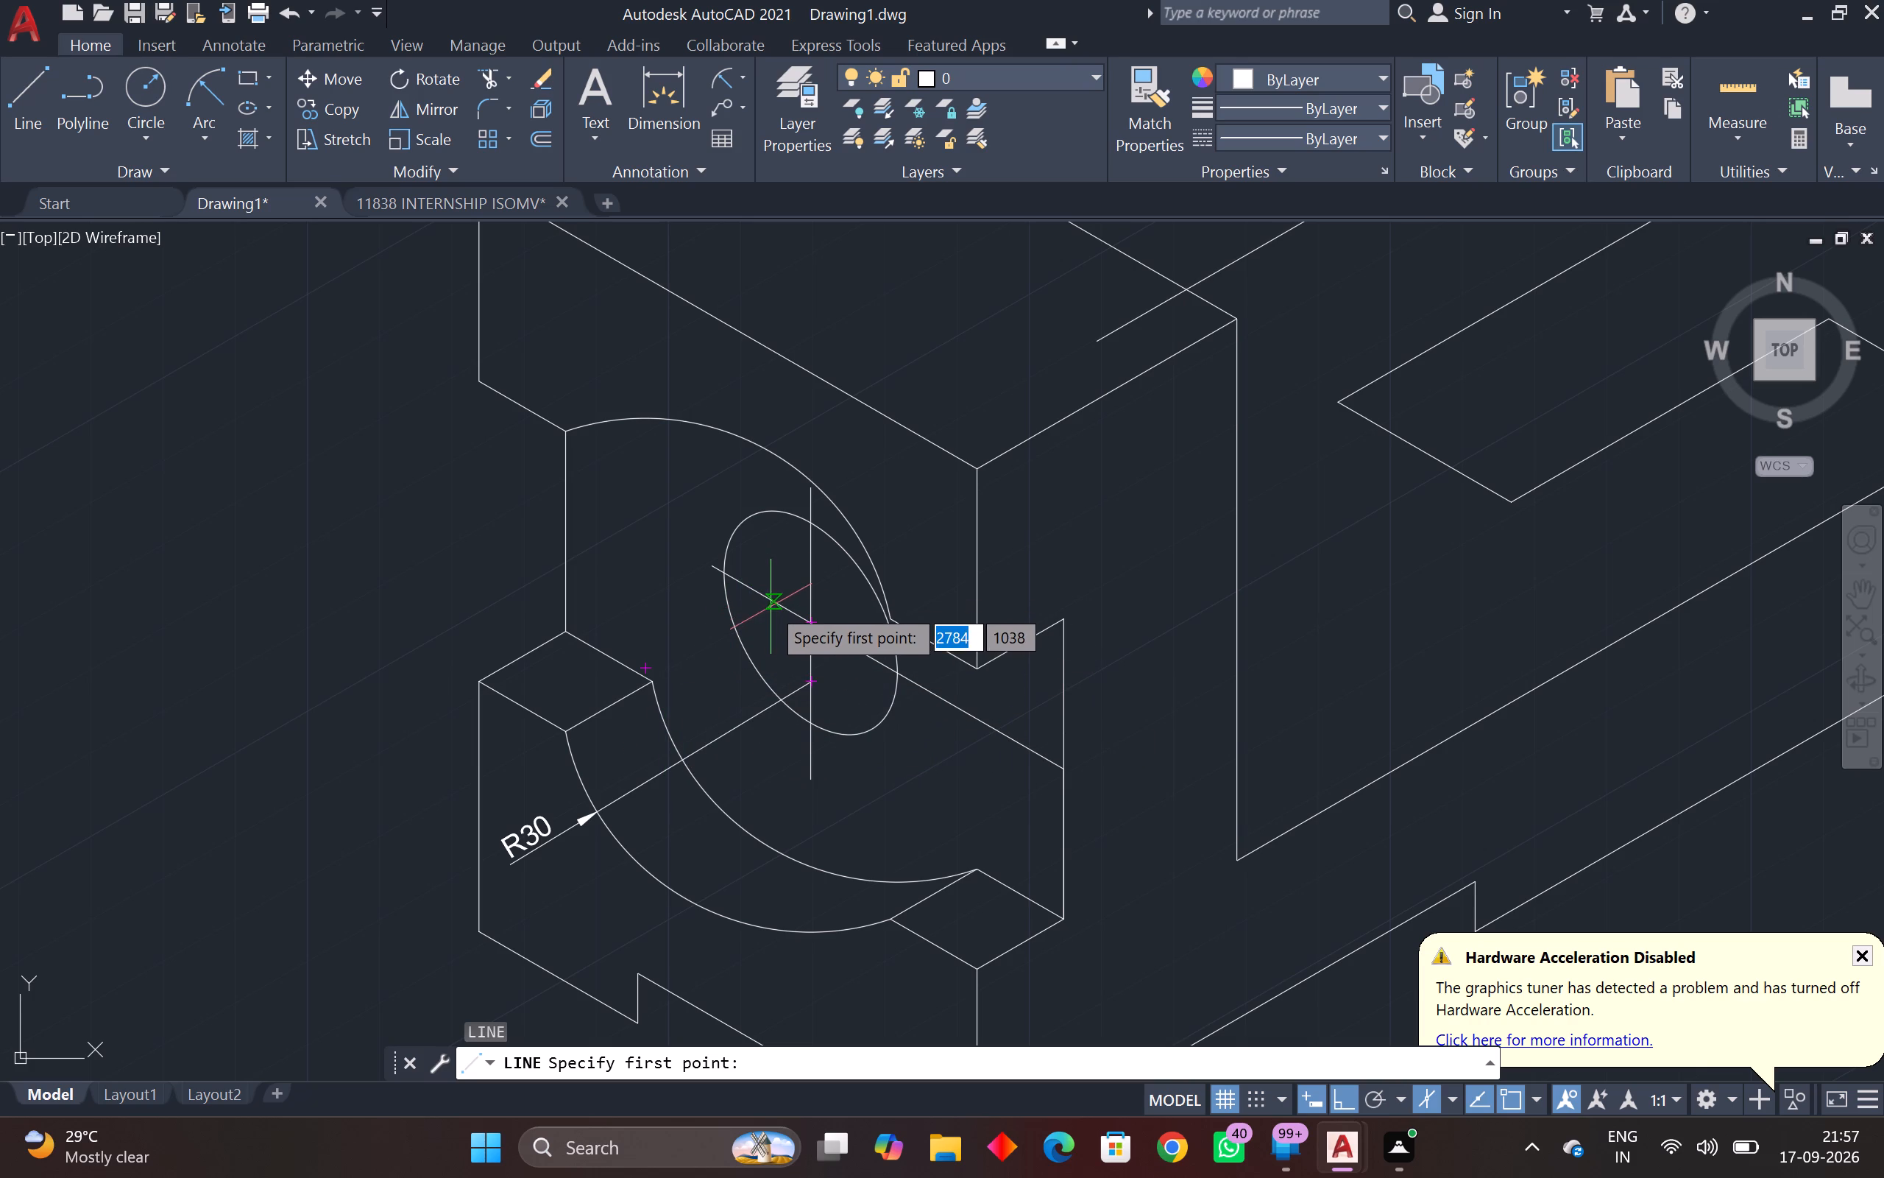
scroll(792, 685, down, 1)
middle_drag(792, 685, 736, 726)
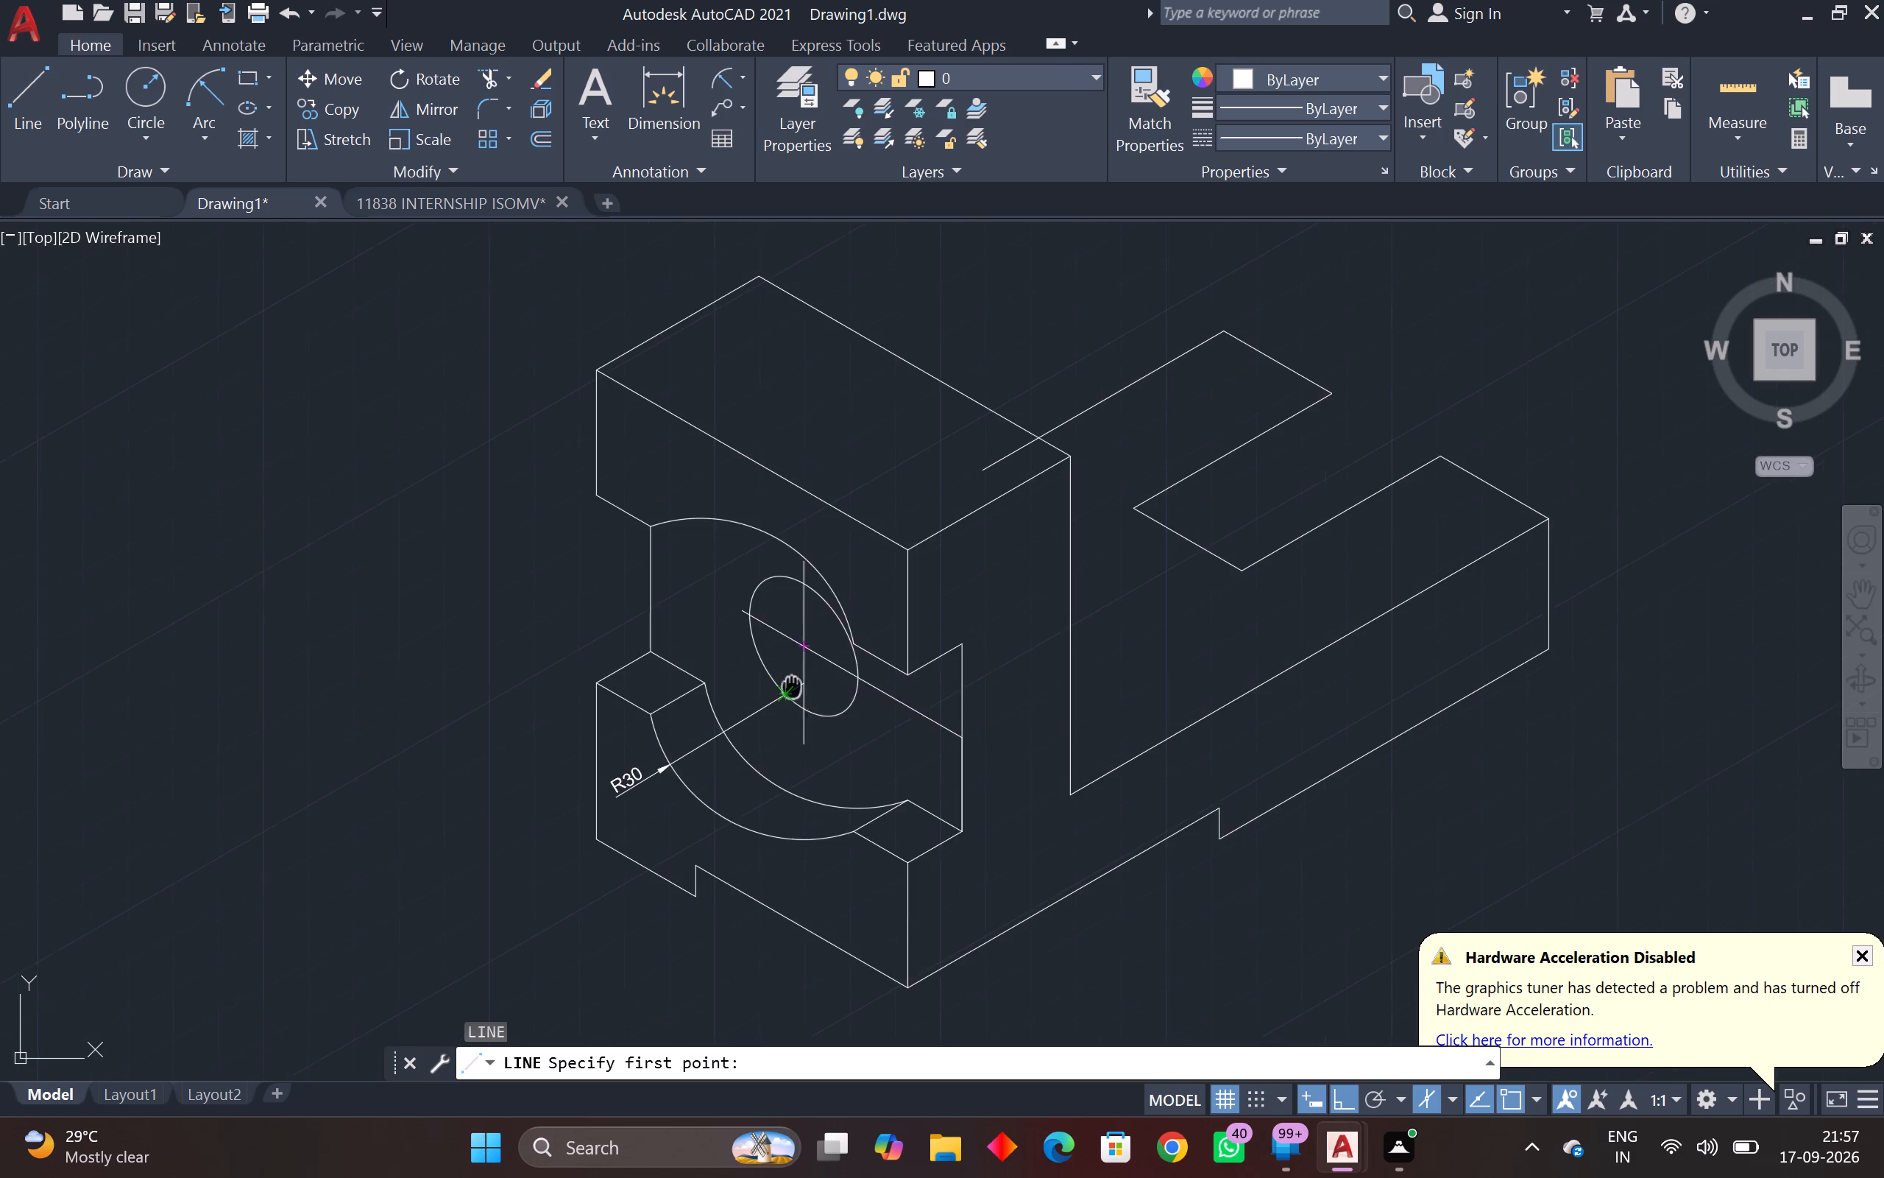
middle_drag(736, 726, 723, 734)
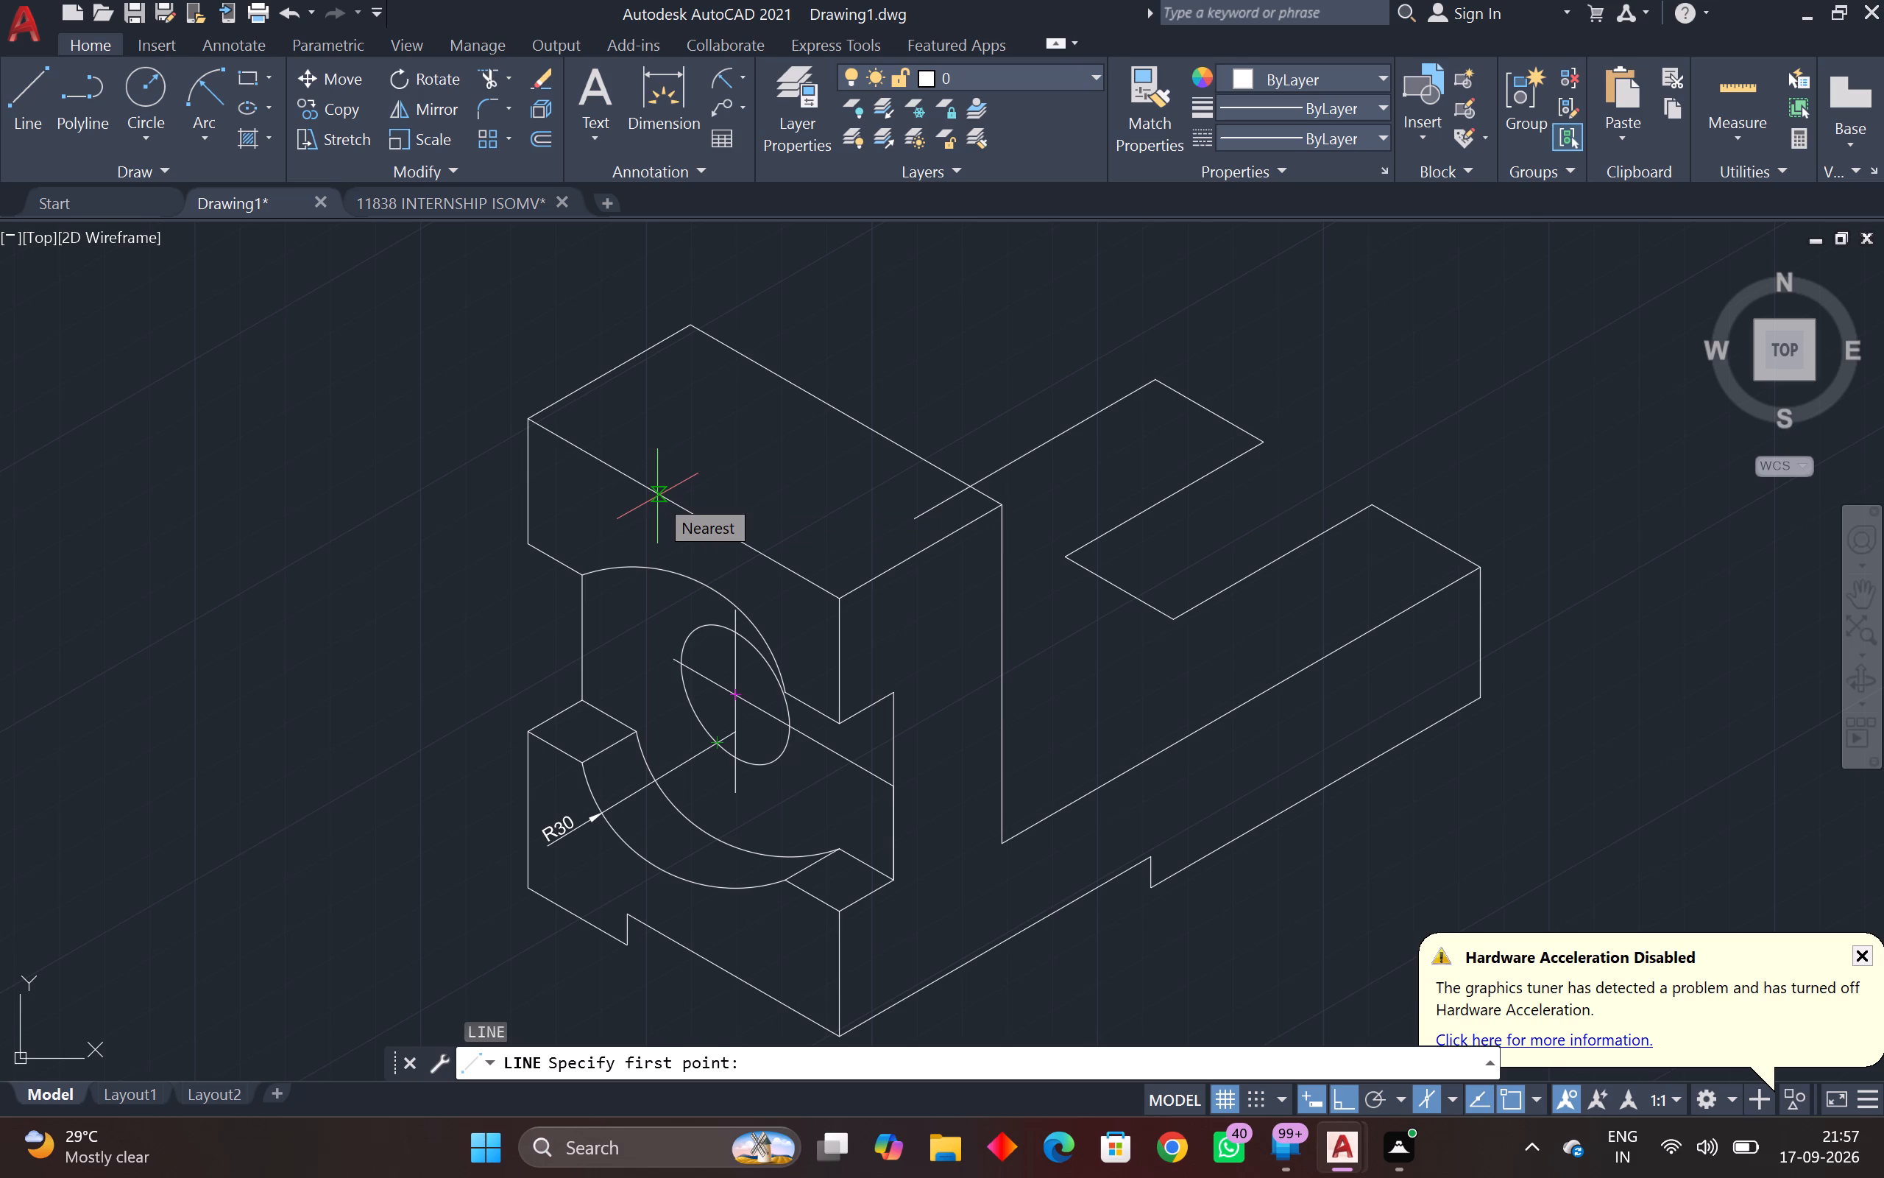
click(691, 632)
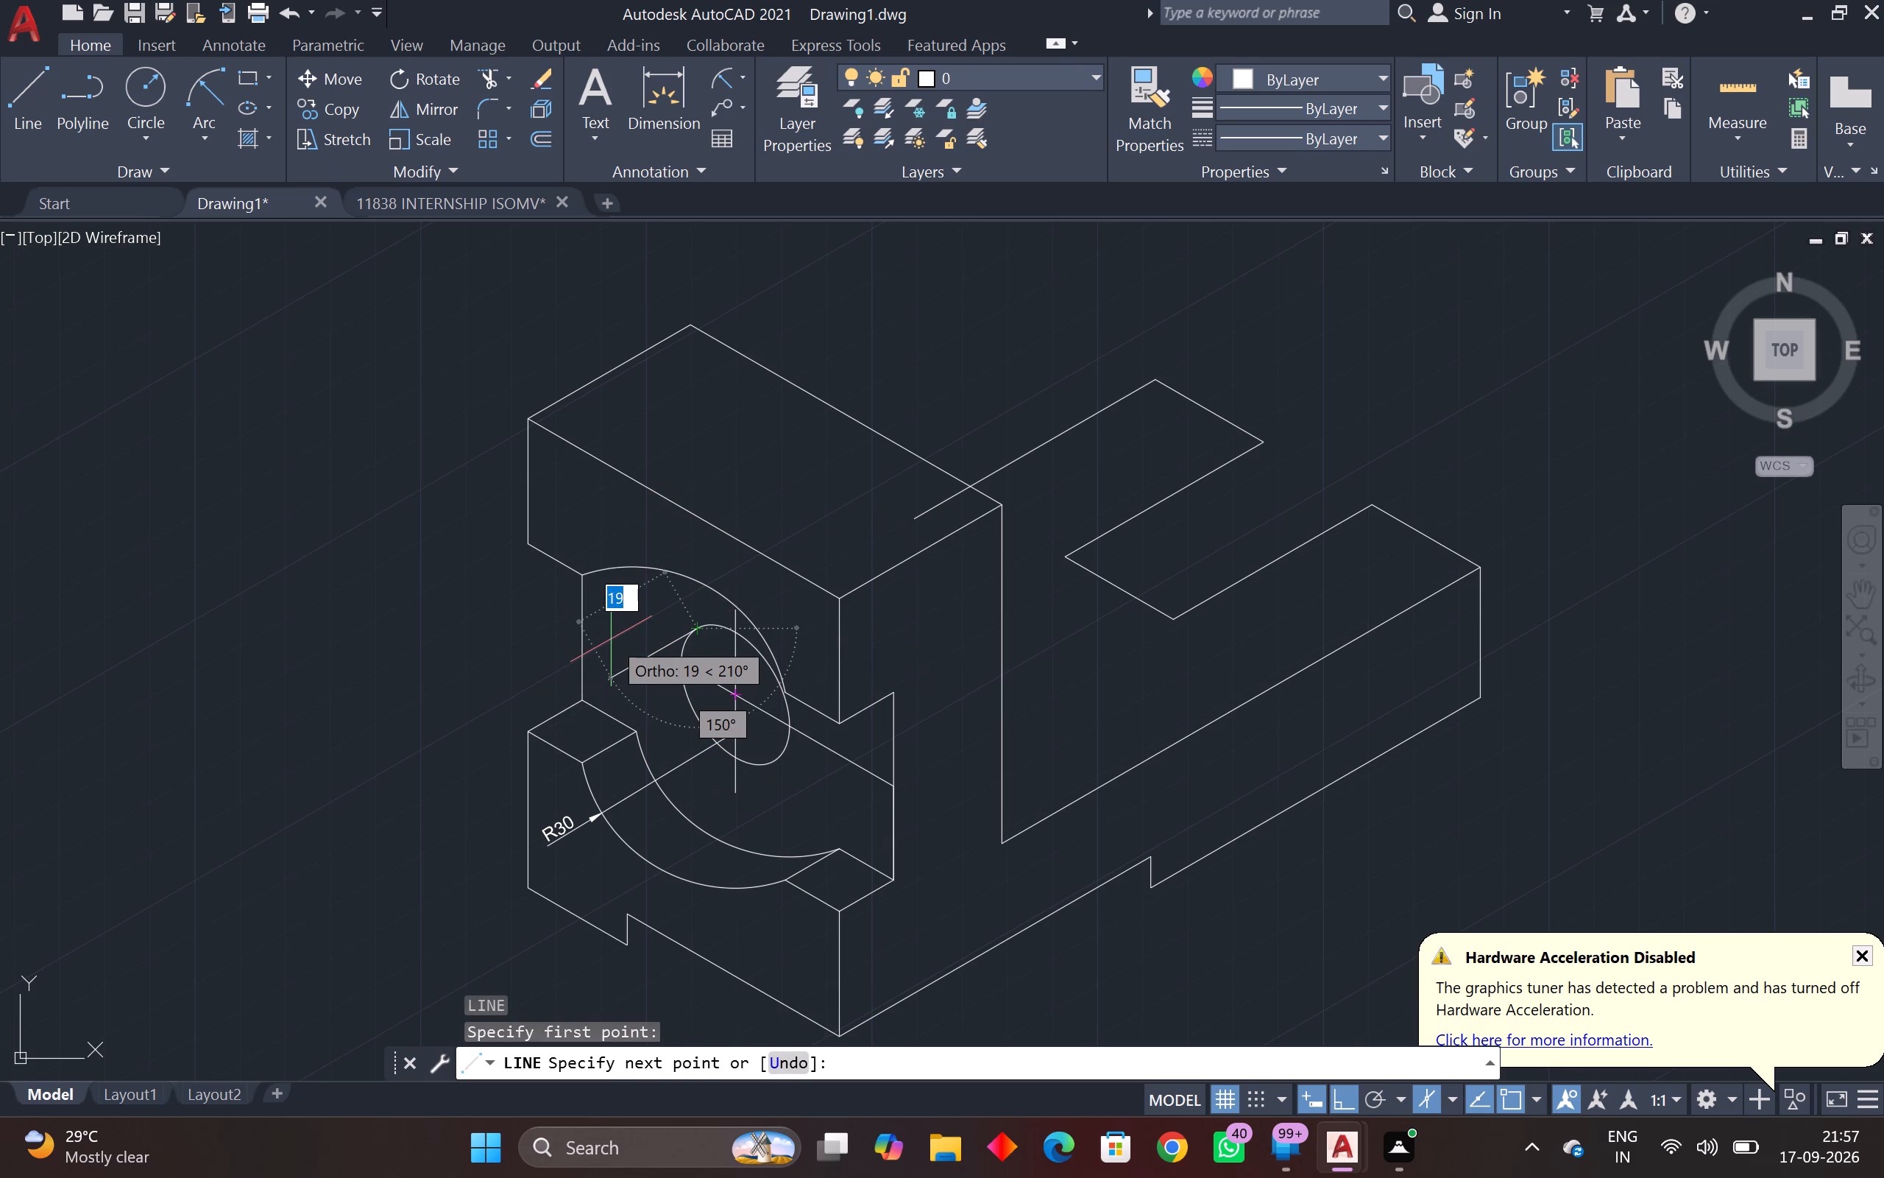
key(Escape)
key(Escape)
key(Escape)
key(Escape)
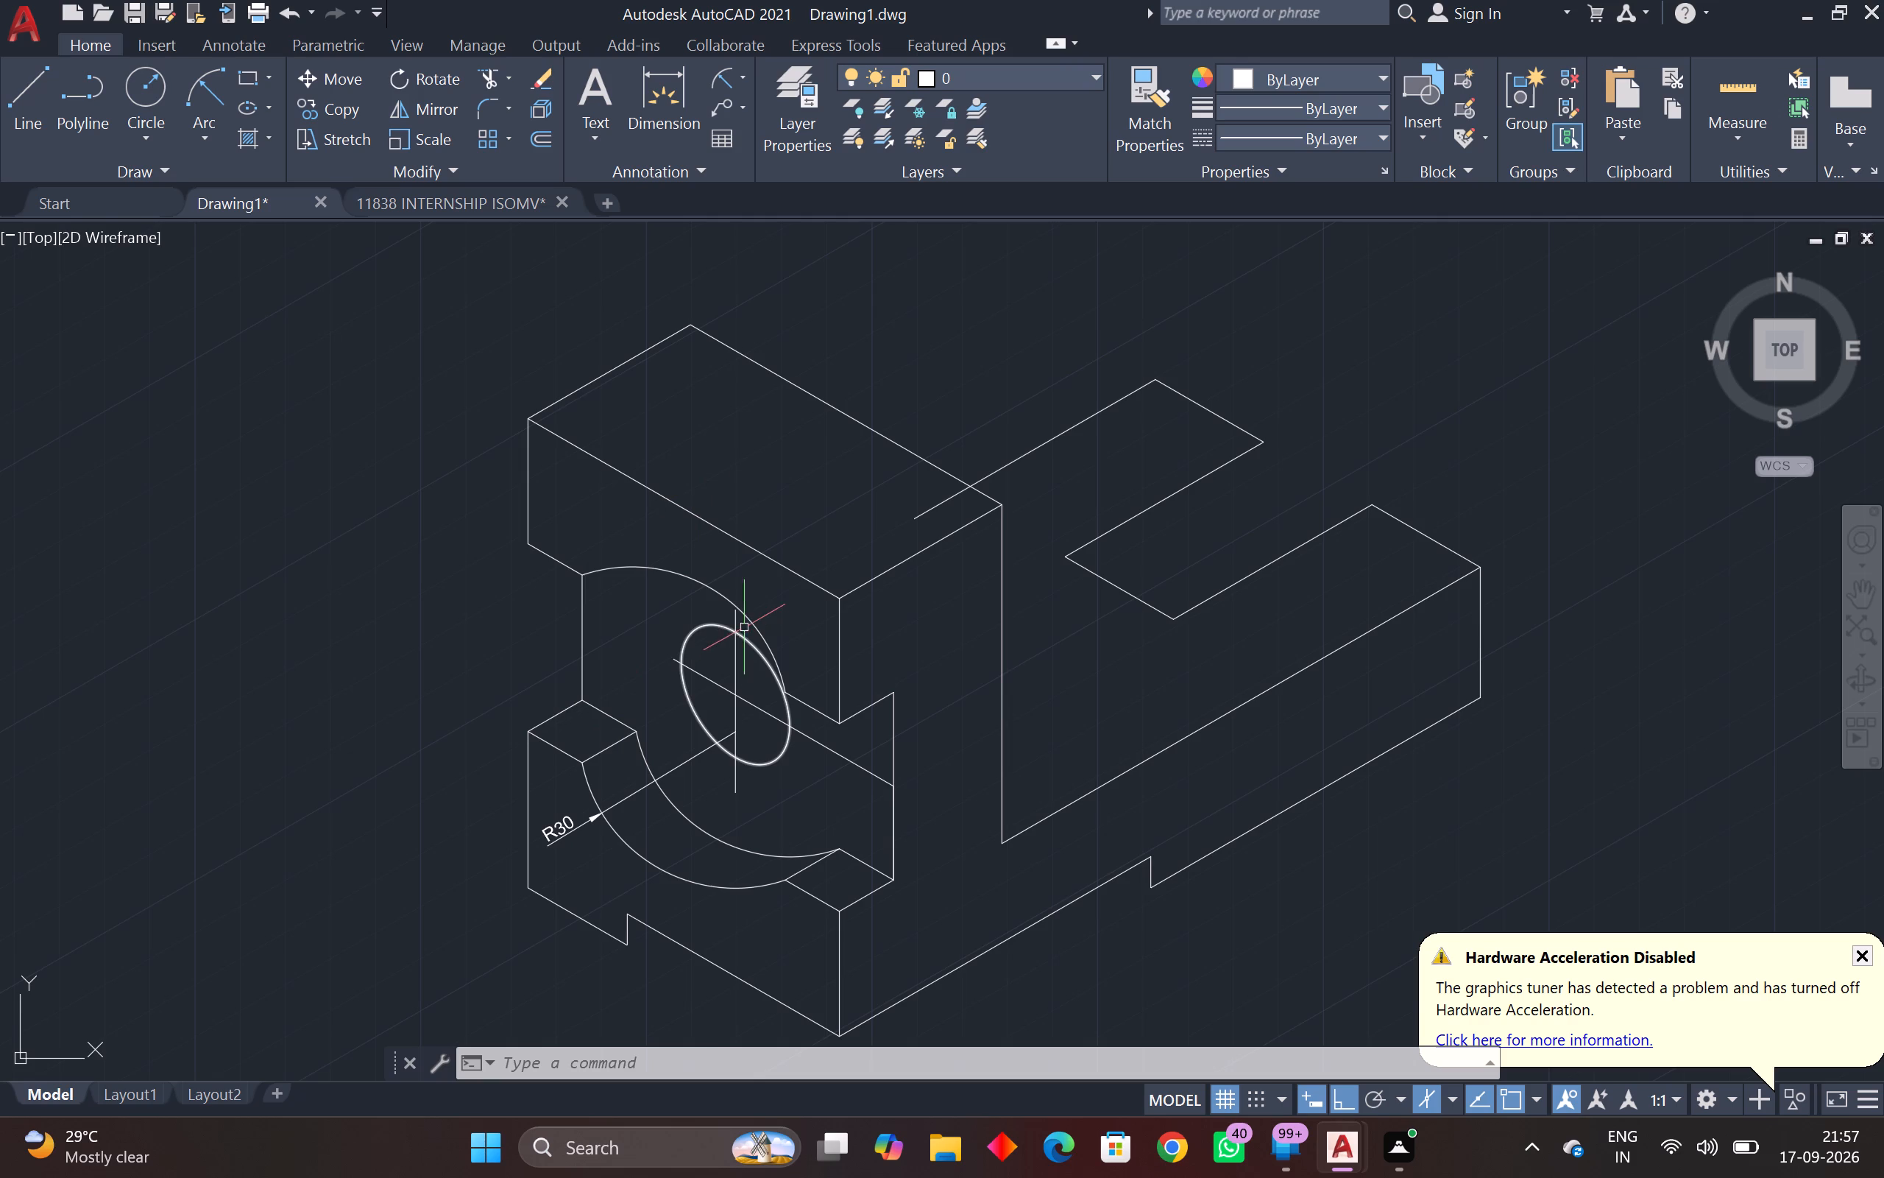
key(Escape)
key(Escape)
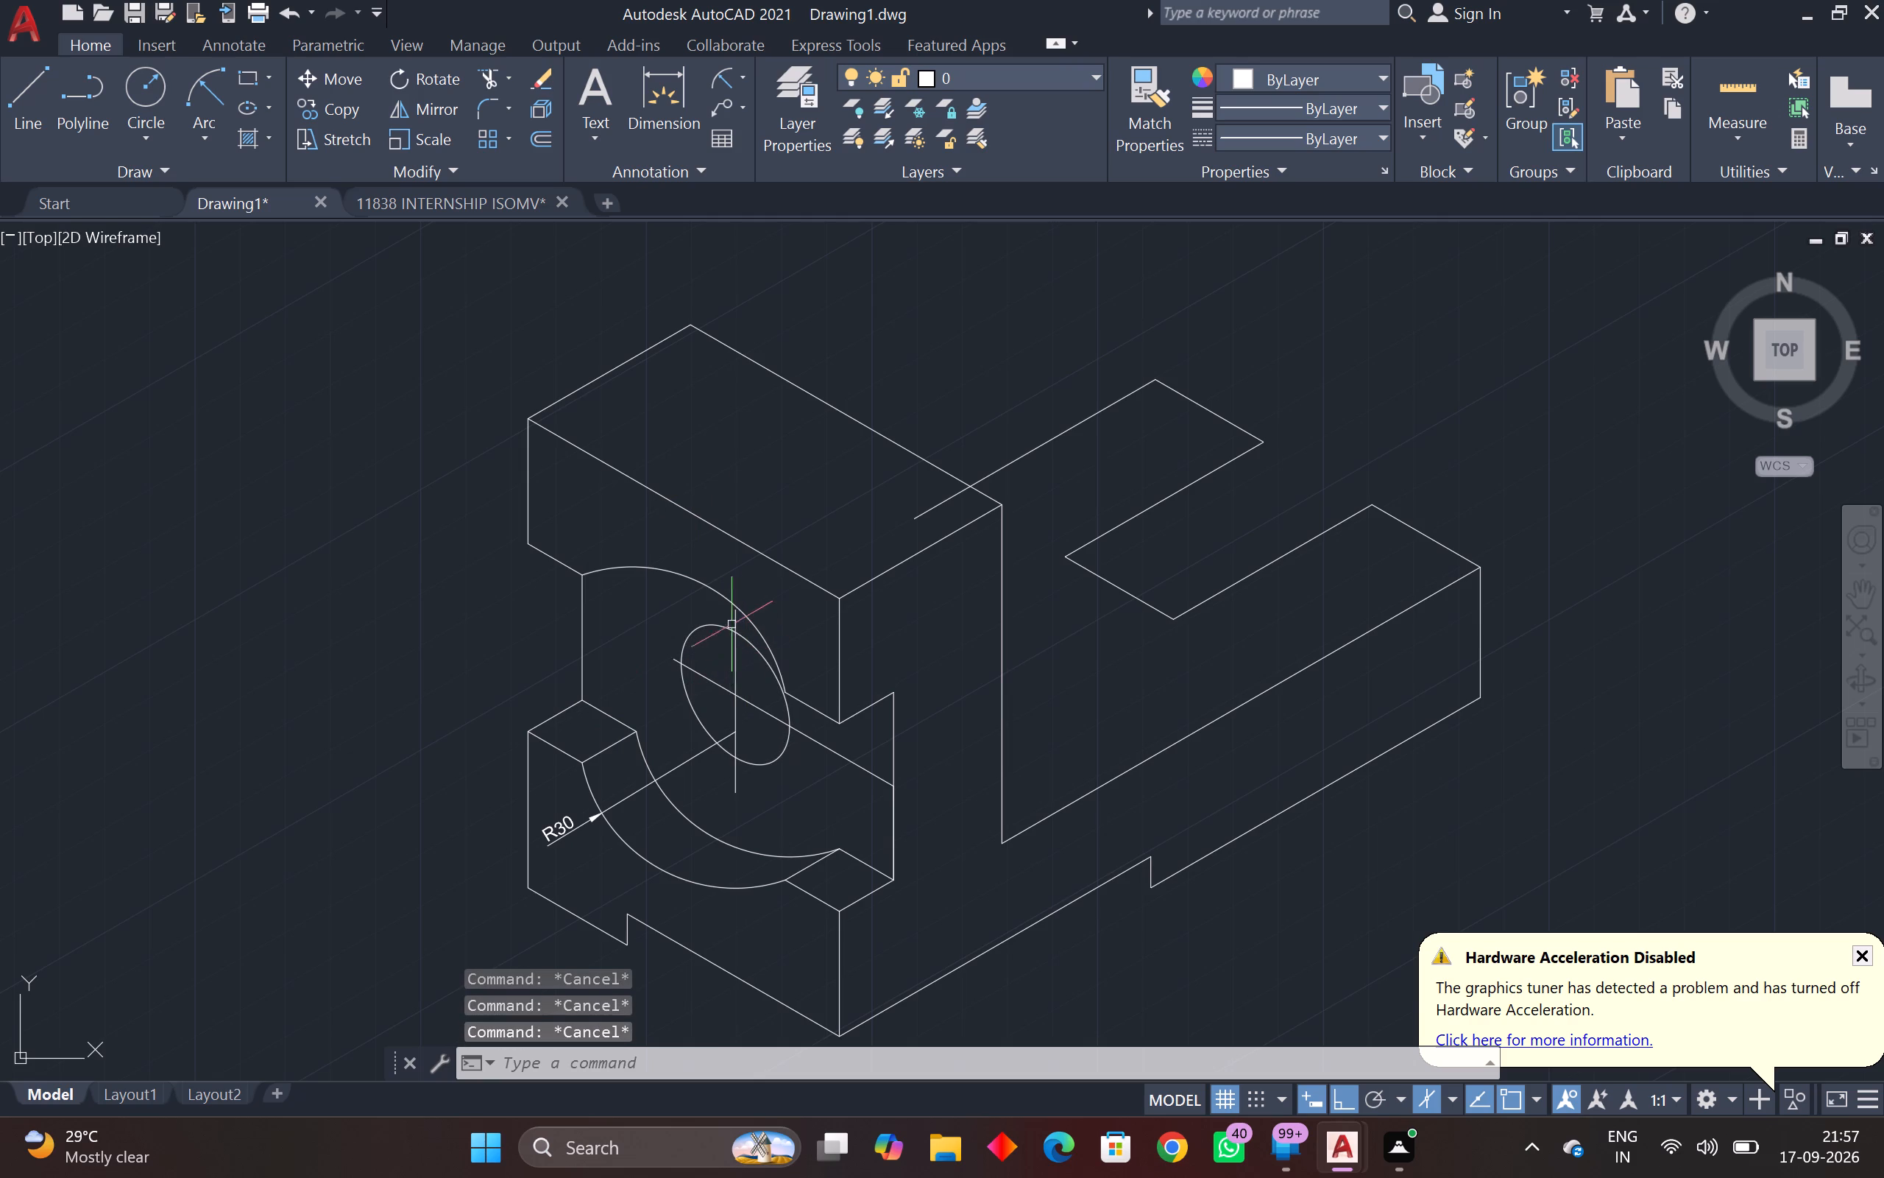
Draw a vertical line about 61 long downward from the midpoint of the upper radius 30 arc, through the isometric circle.
text(l)
key(space)
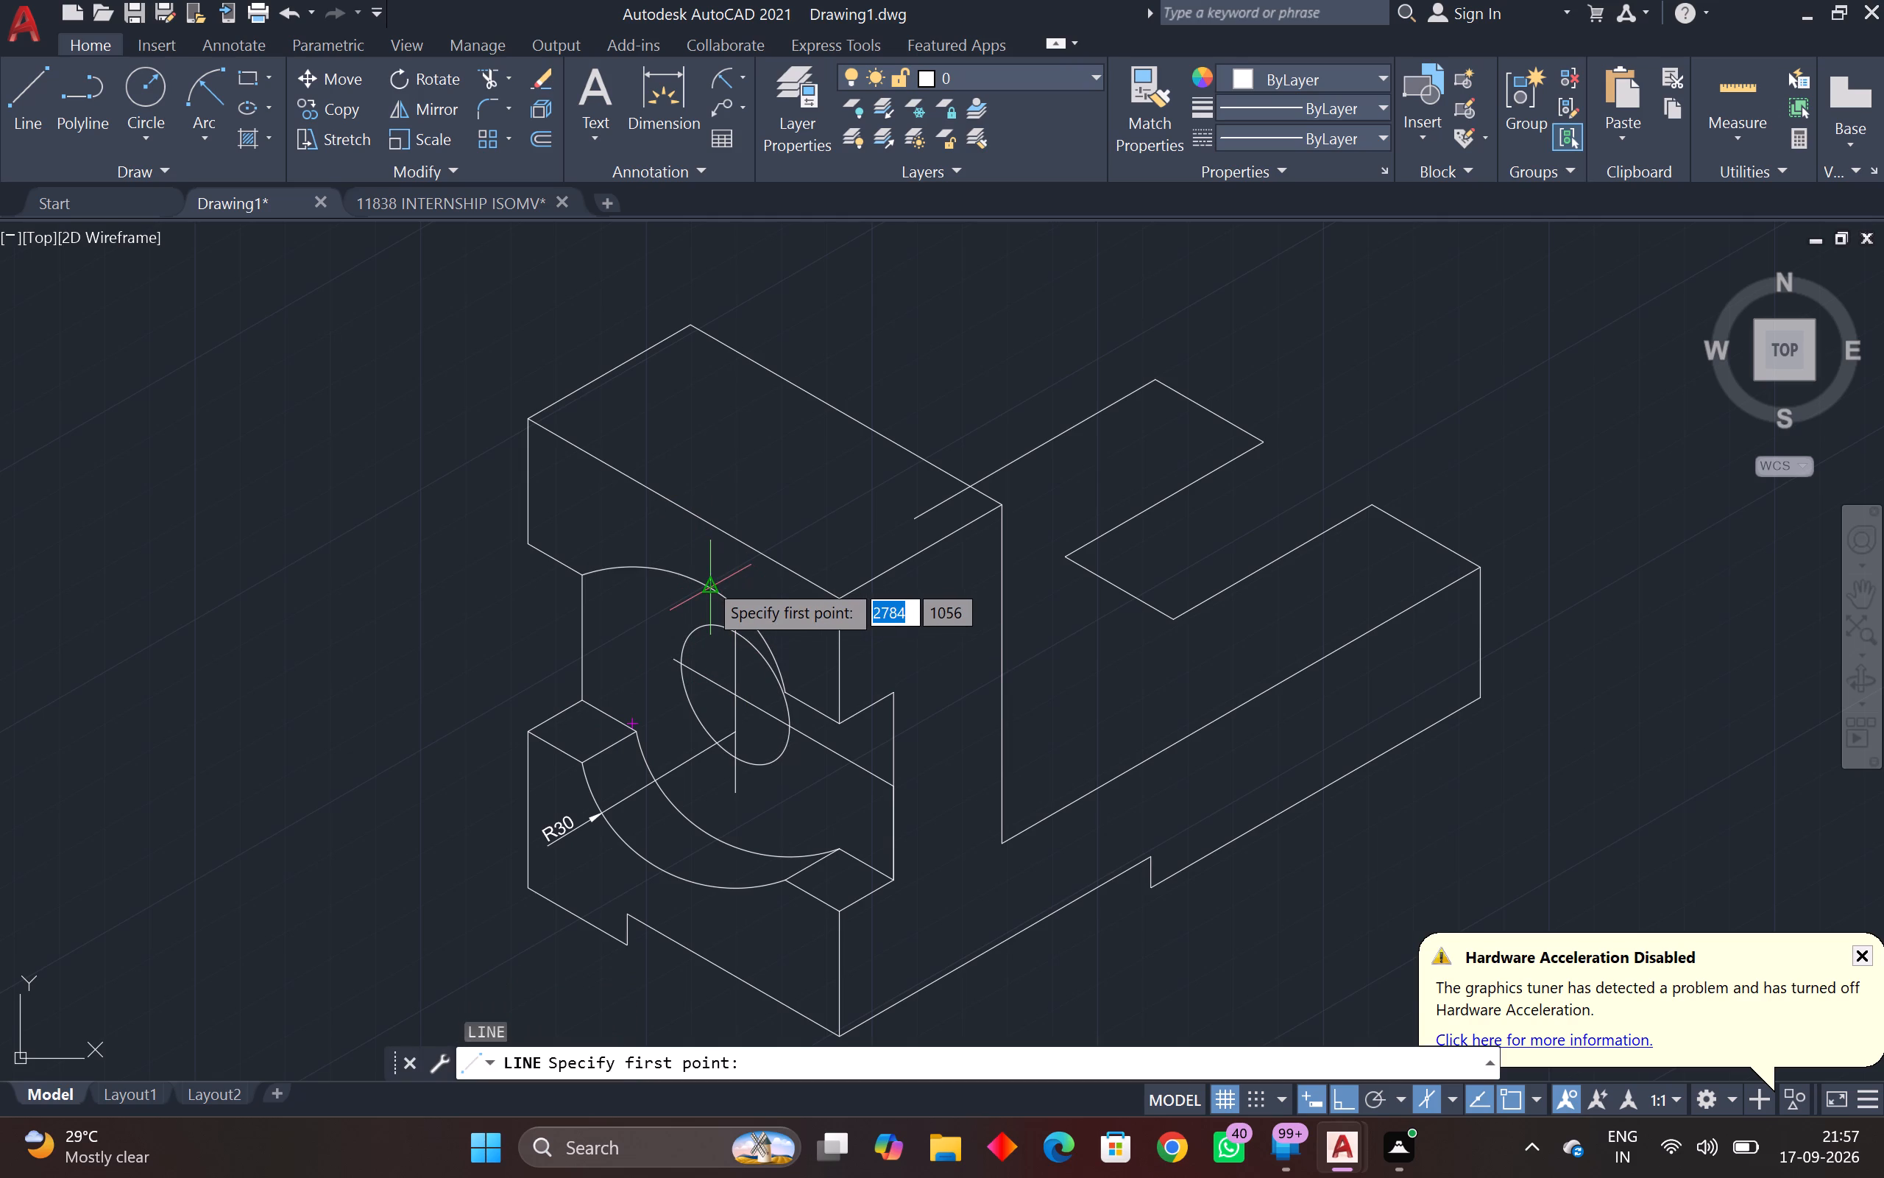
click(707, 581)
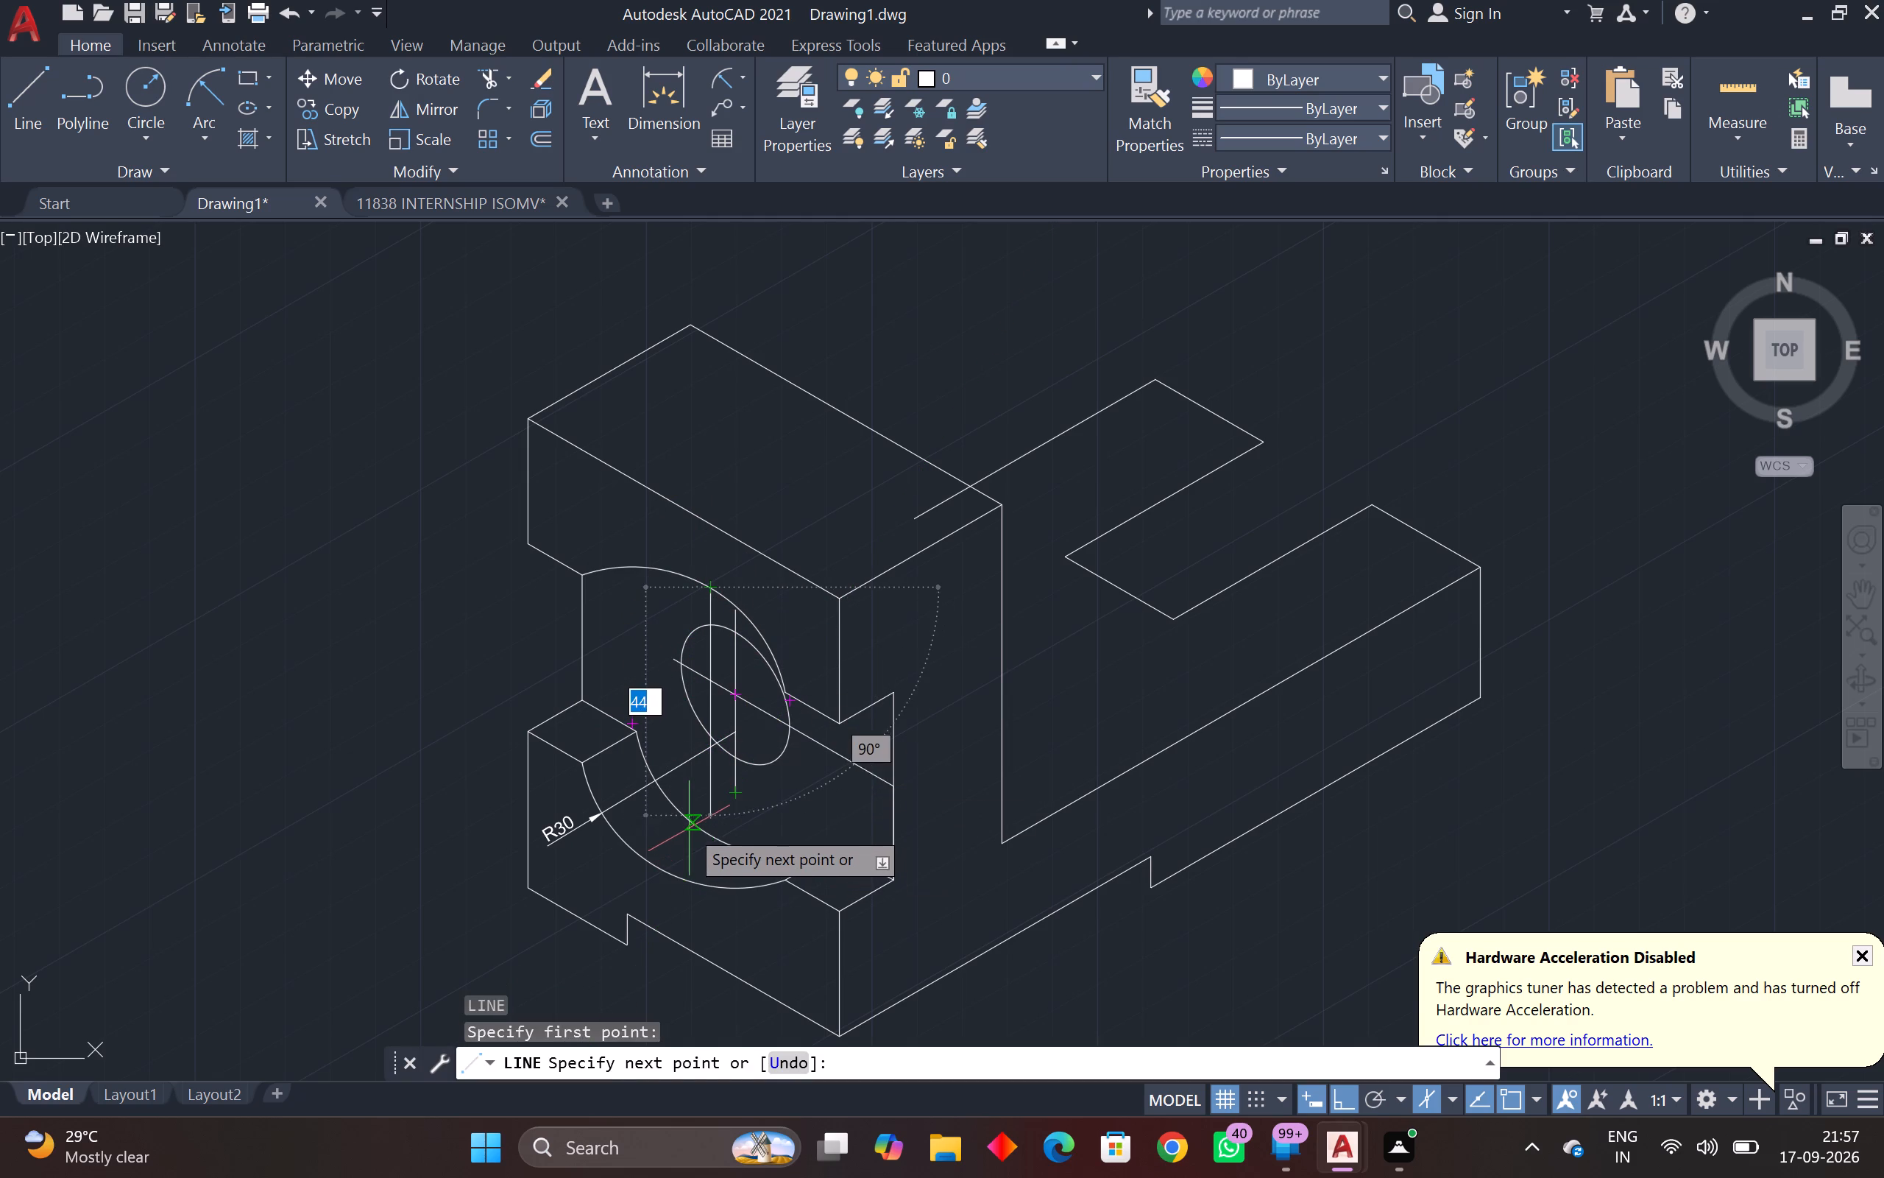
click(559, 994)
key(Escape)
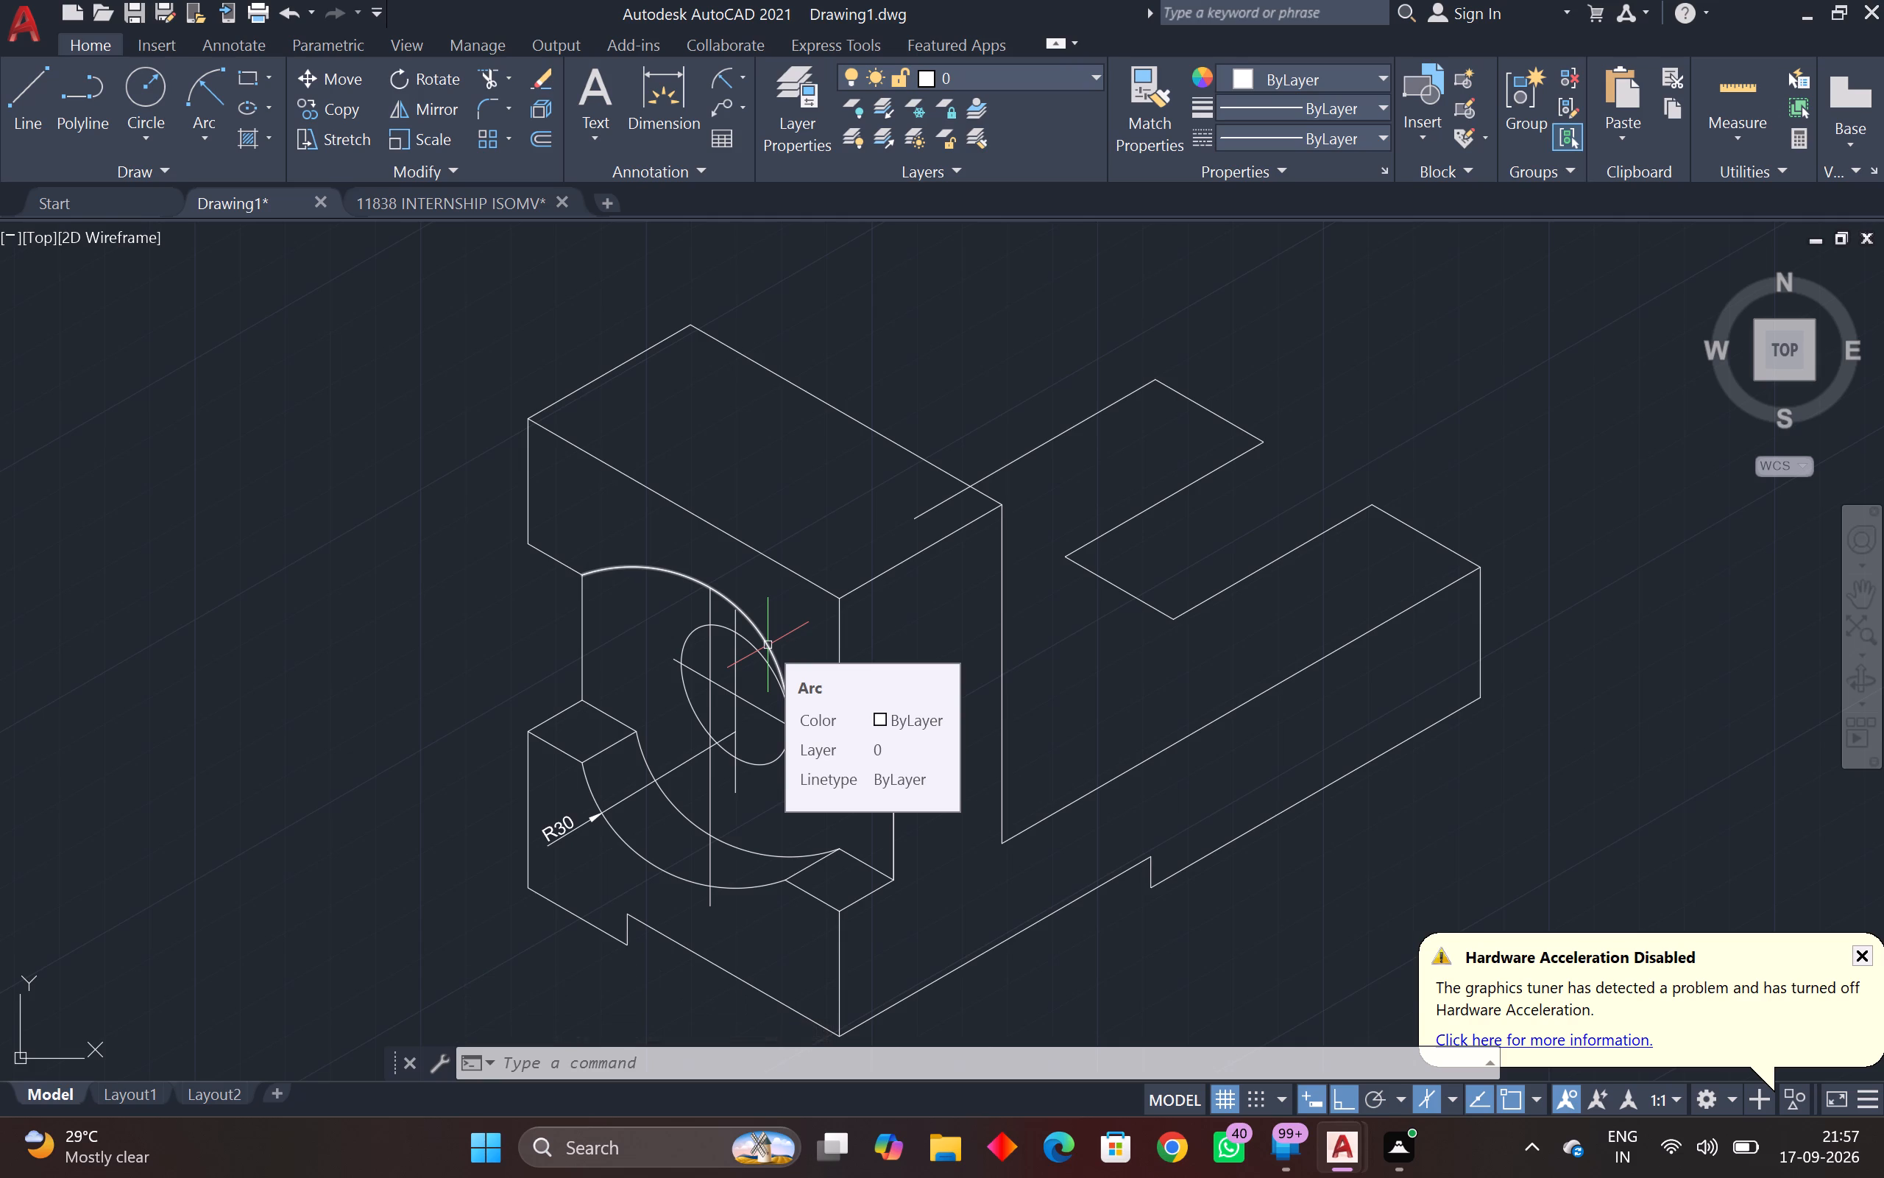
key(Escape)
key(Escape)
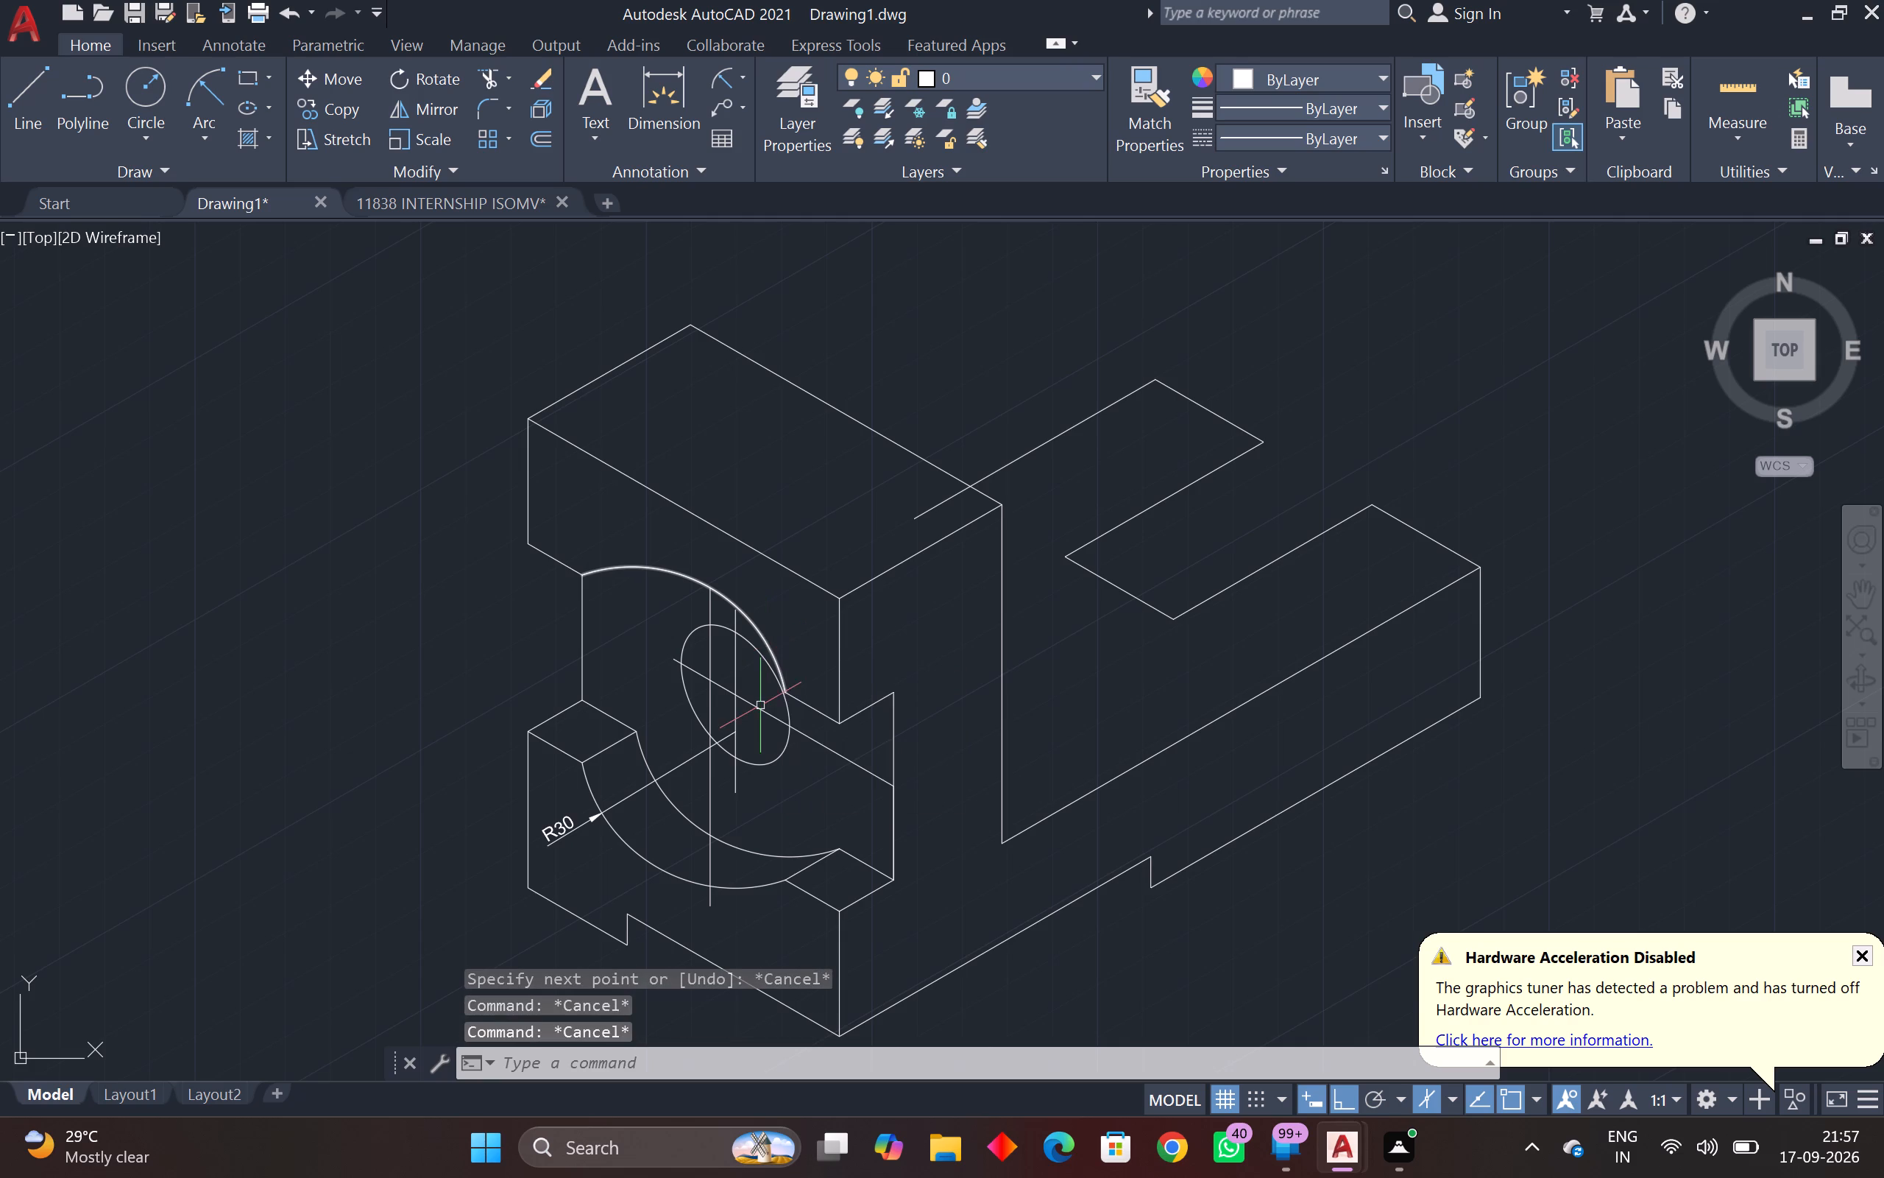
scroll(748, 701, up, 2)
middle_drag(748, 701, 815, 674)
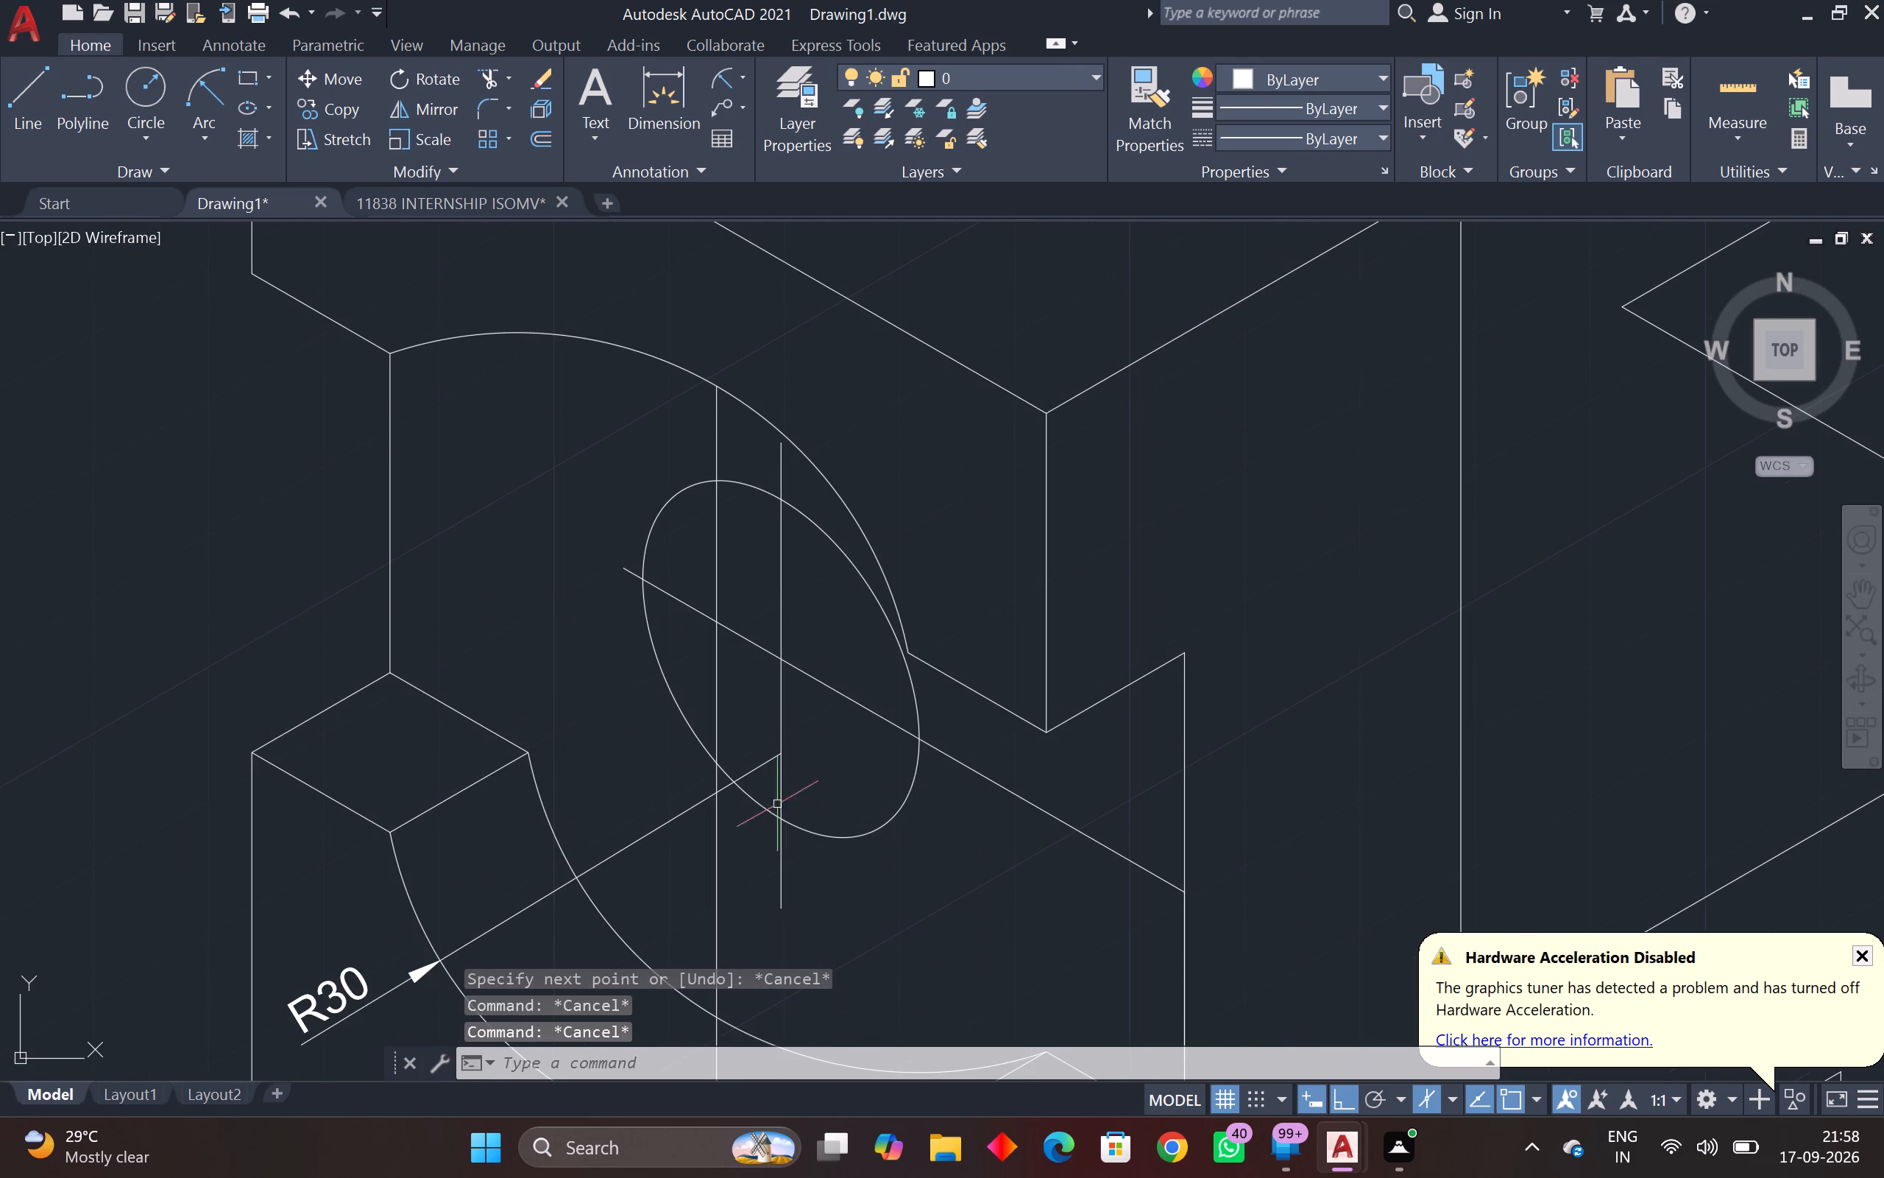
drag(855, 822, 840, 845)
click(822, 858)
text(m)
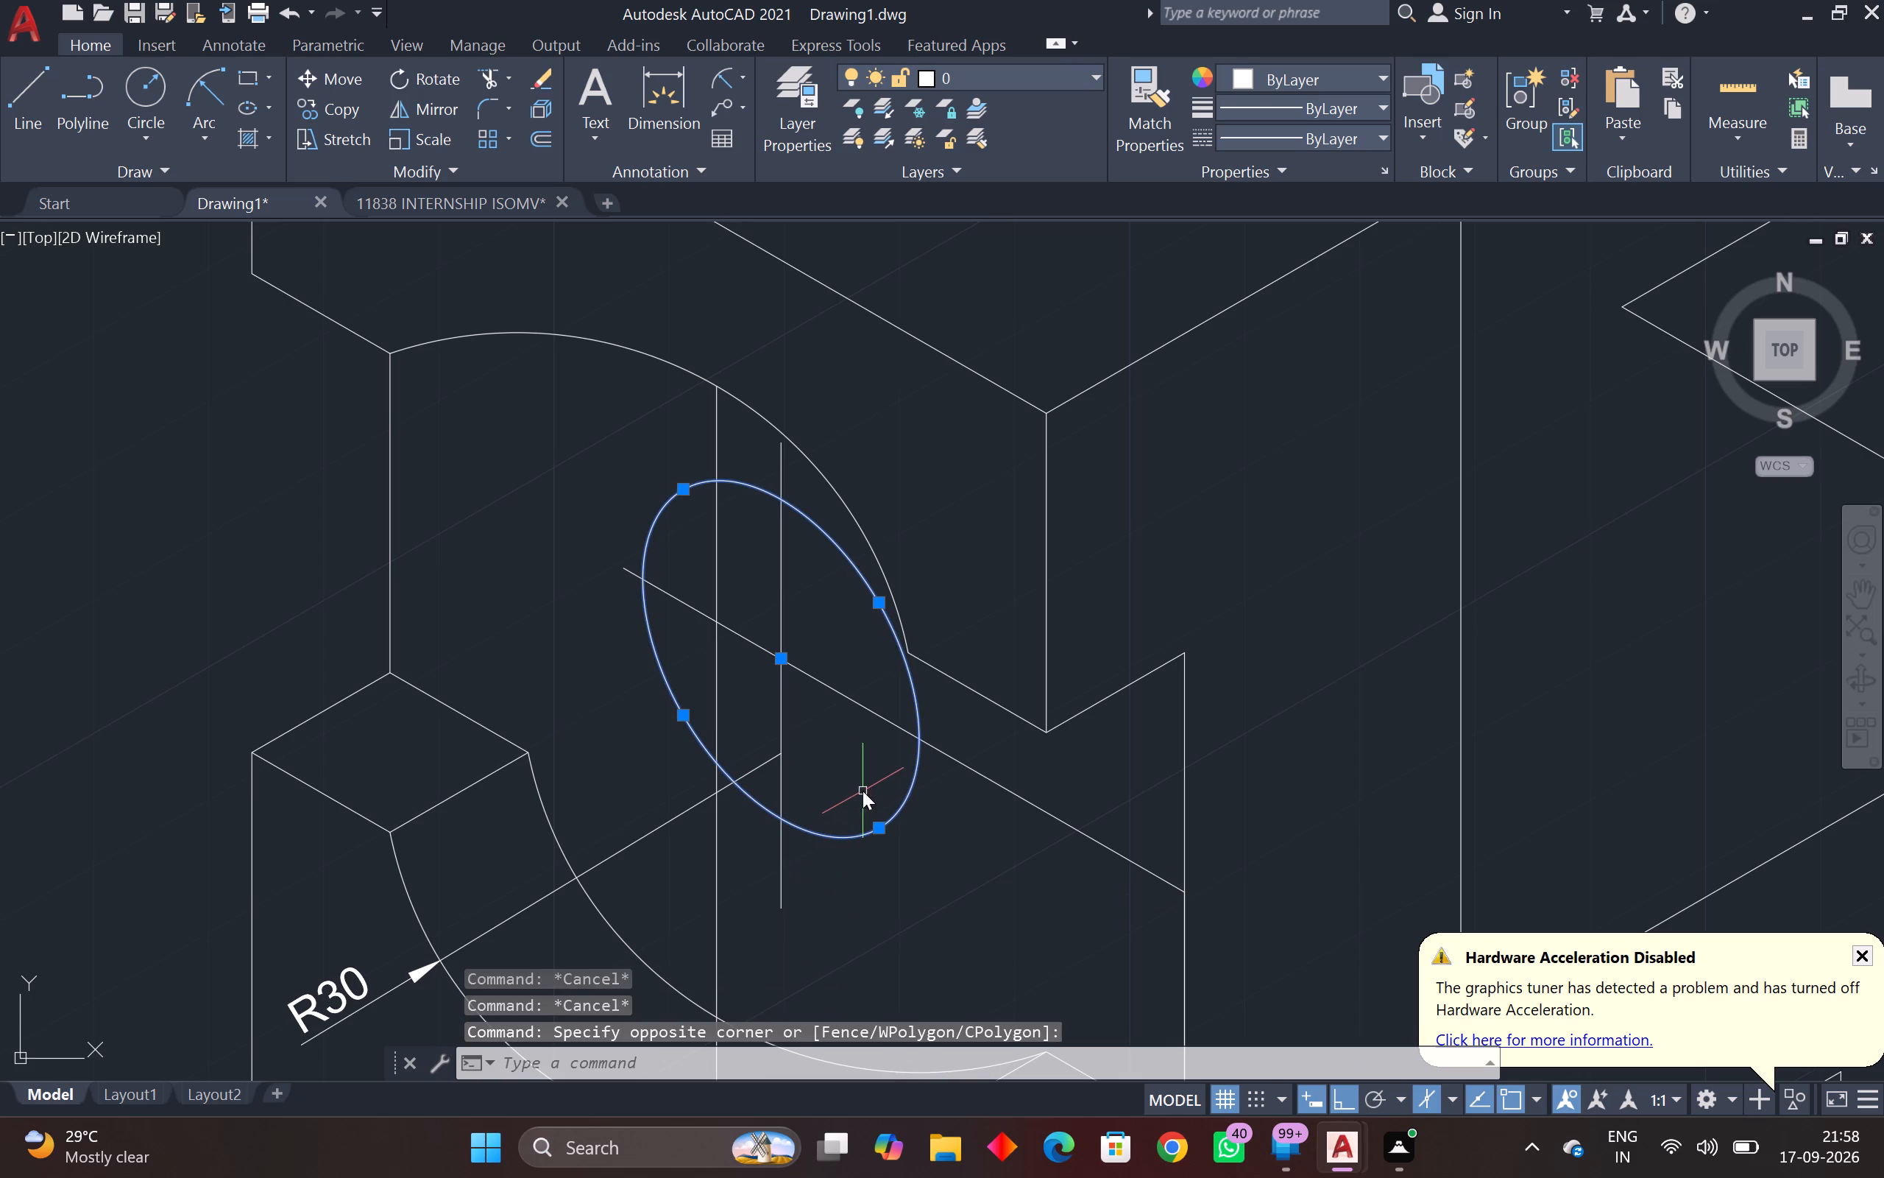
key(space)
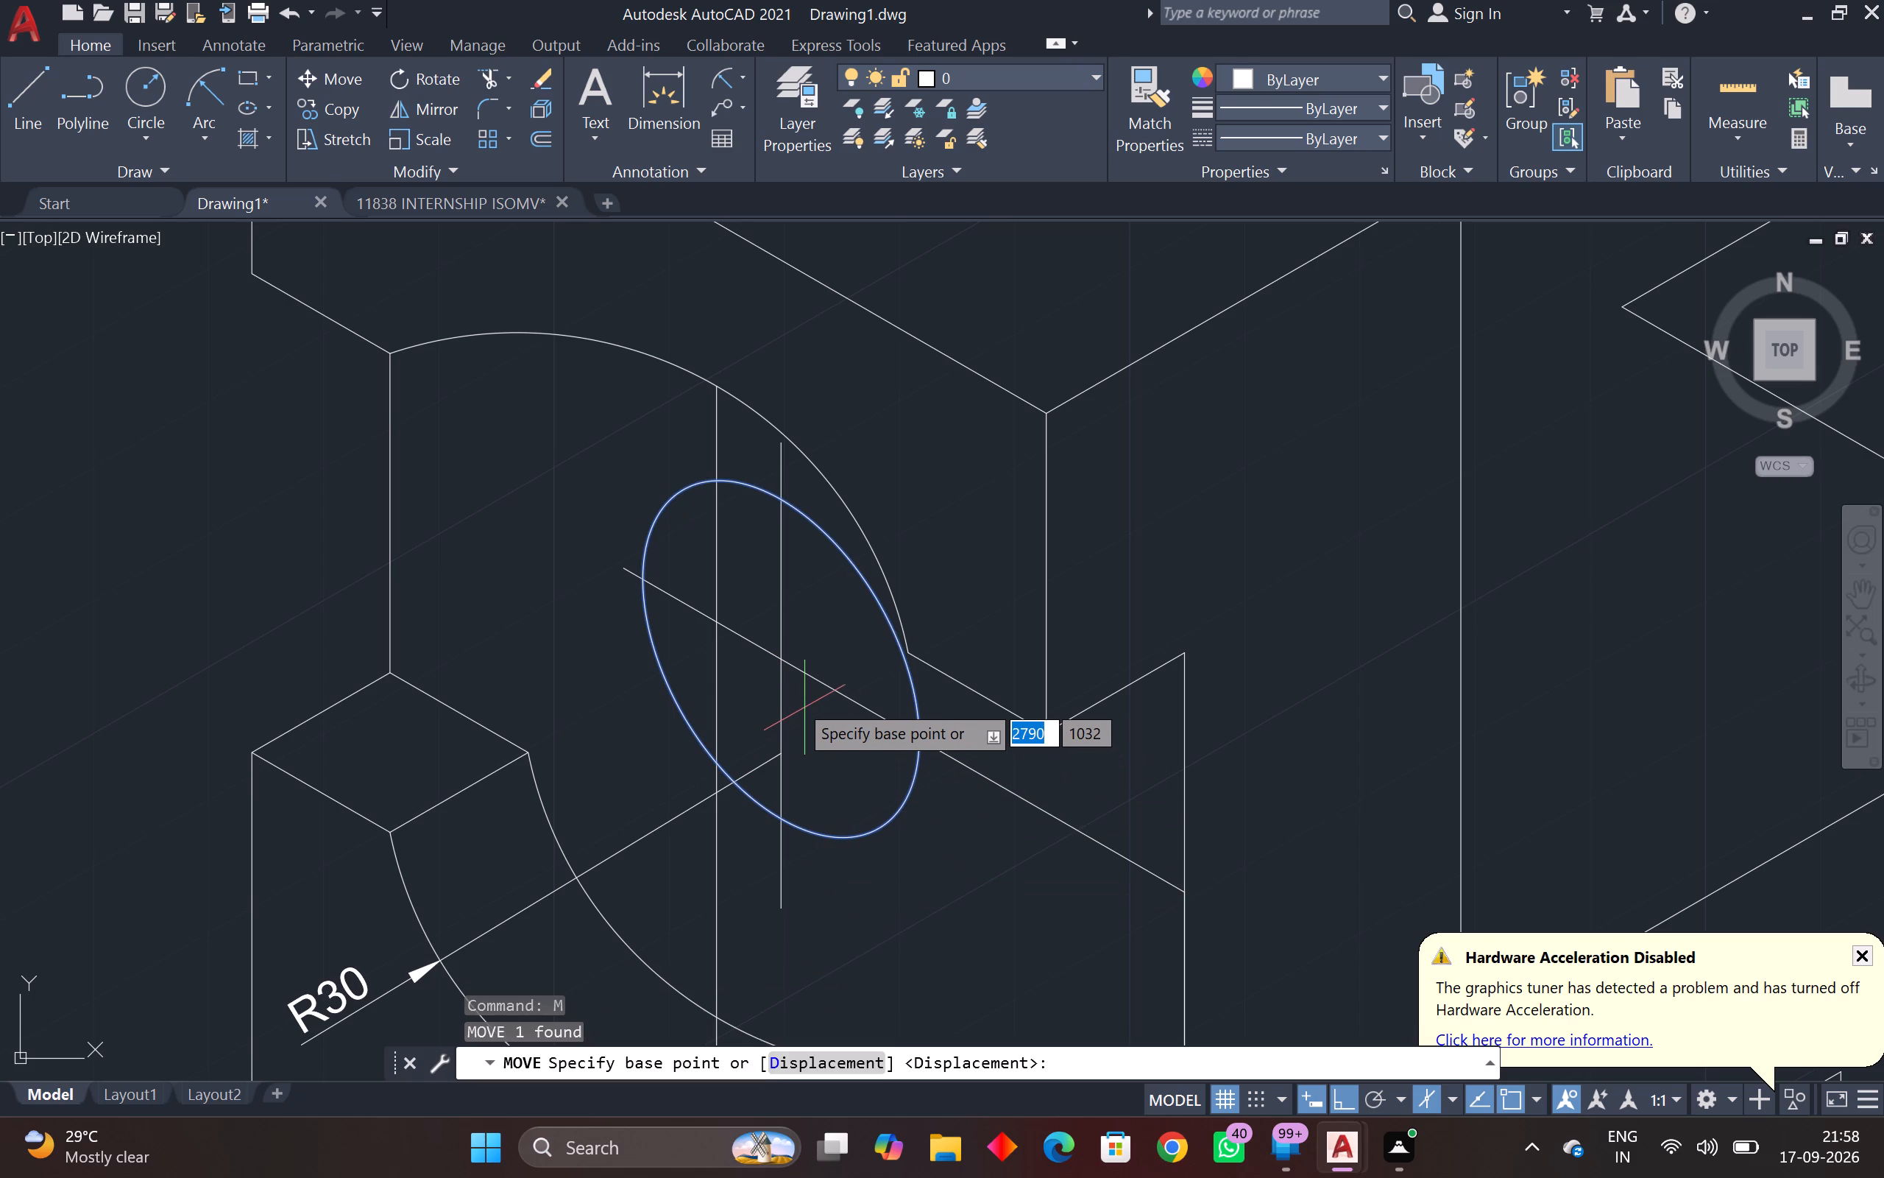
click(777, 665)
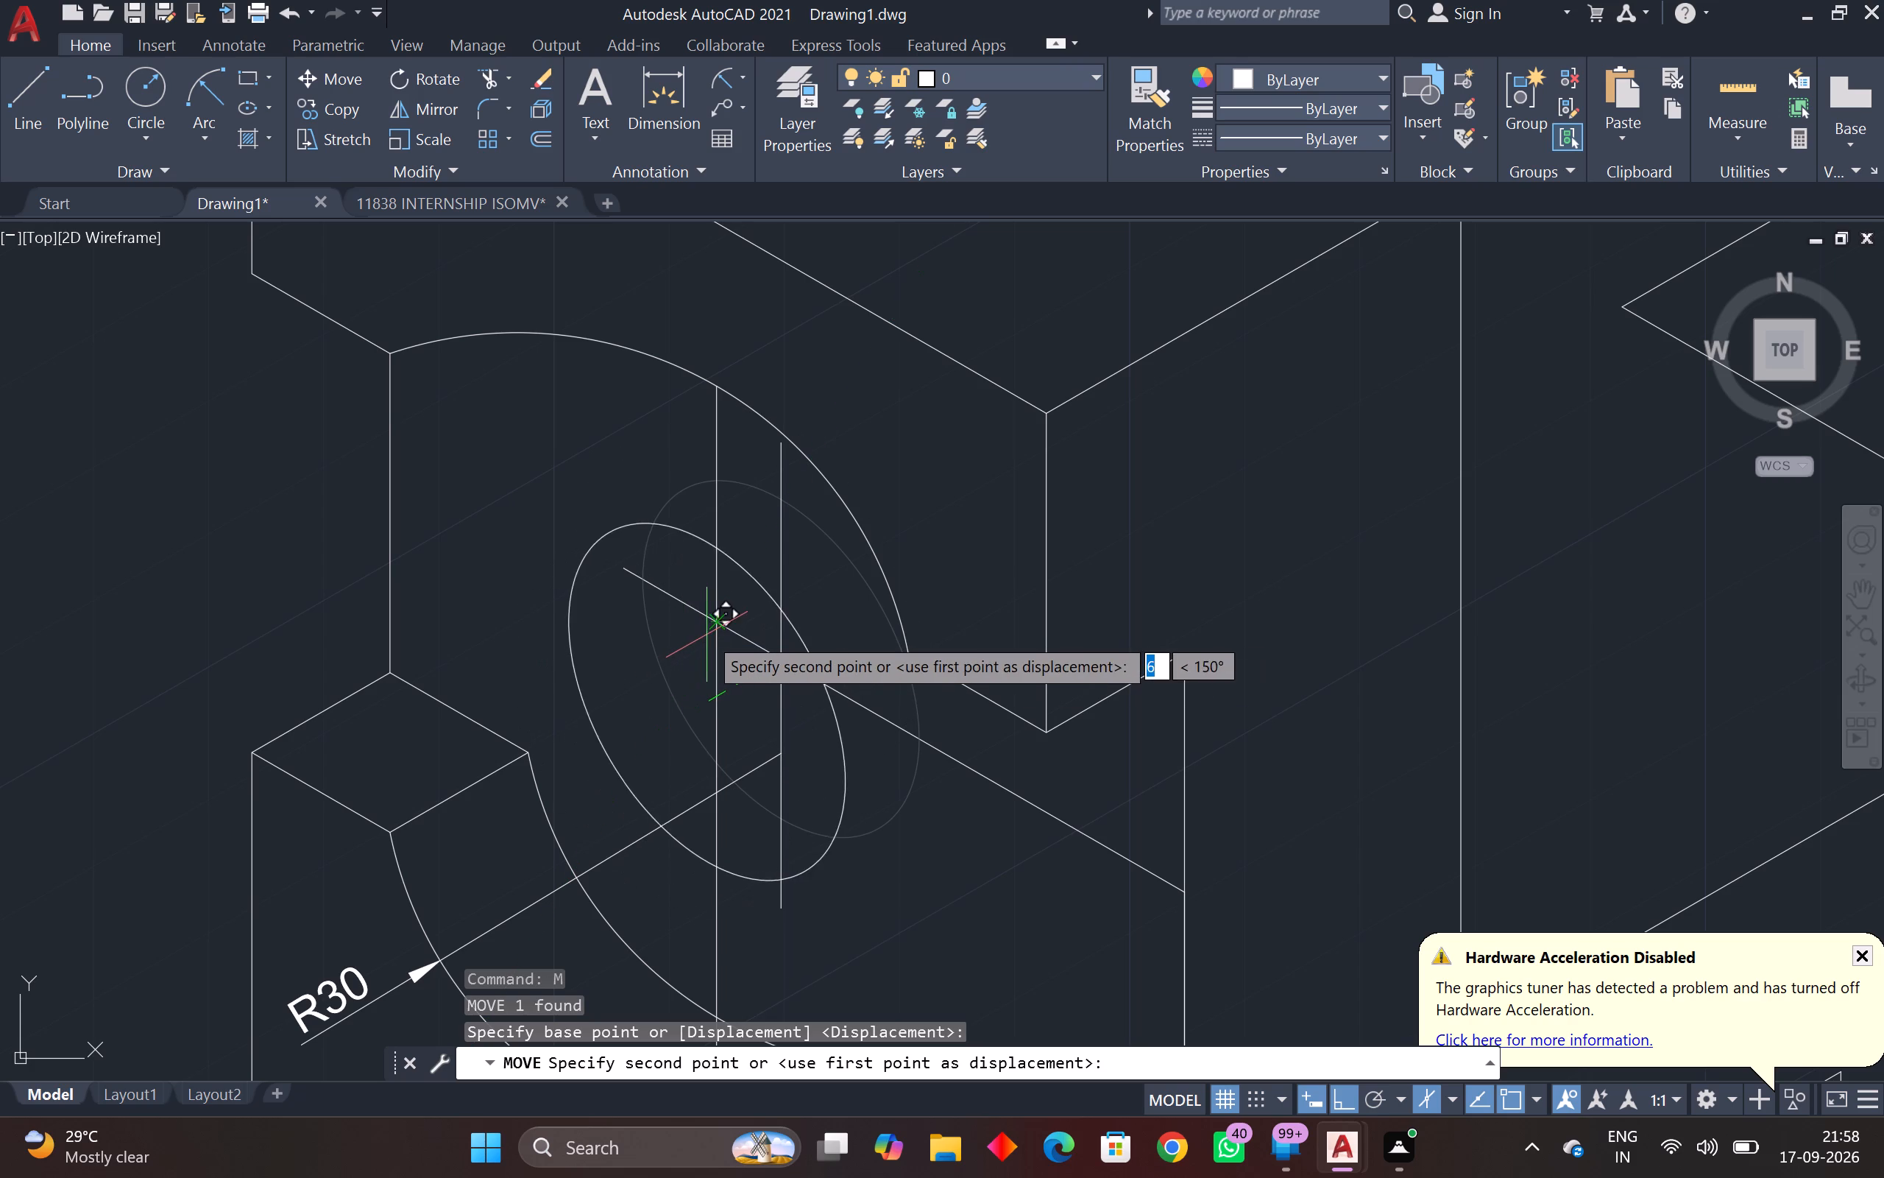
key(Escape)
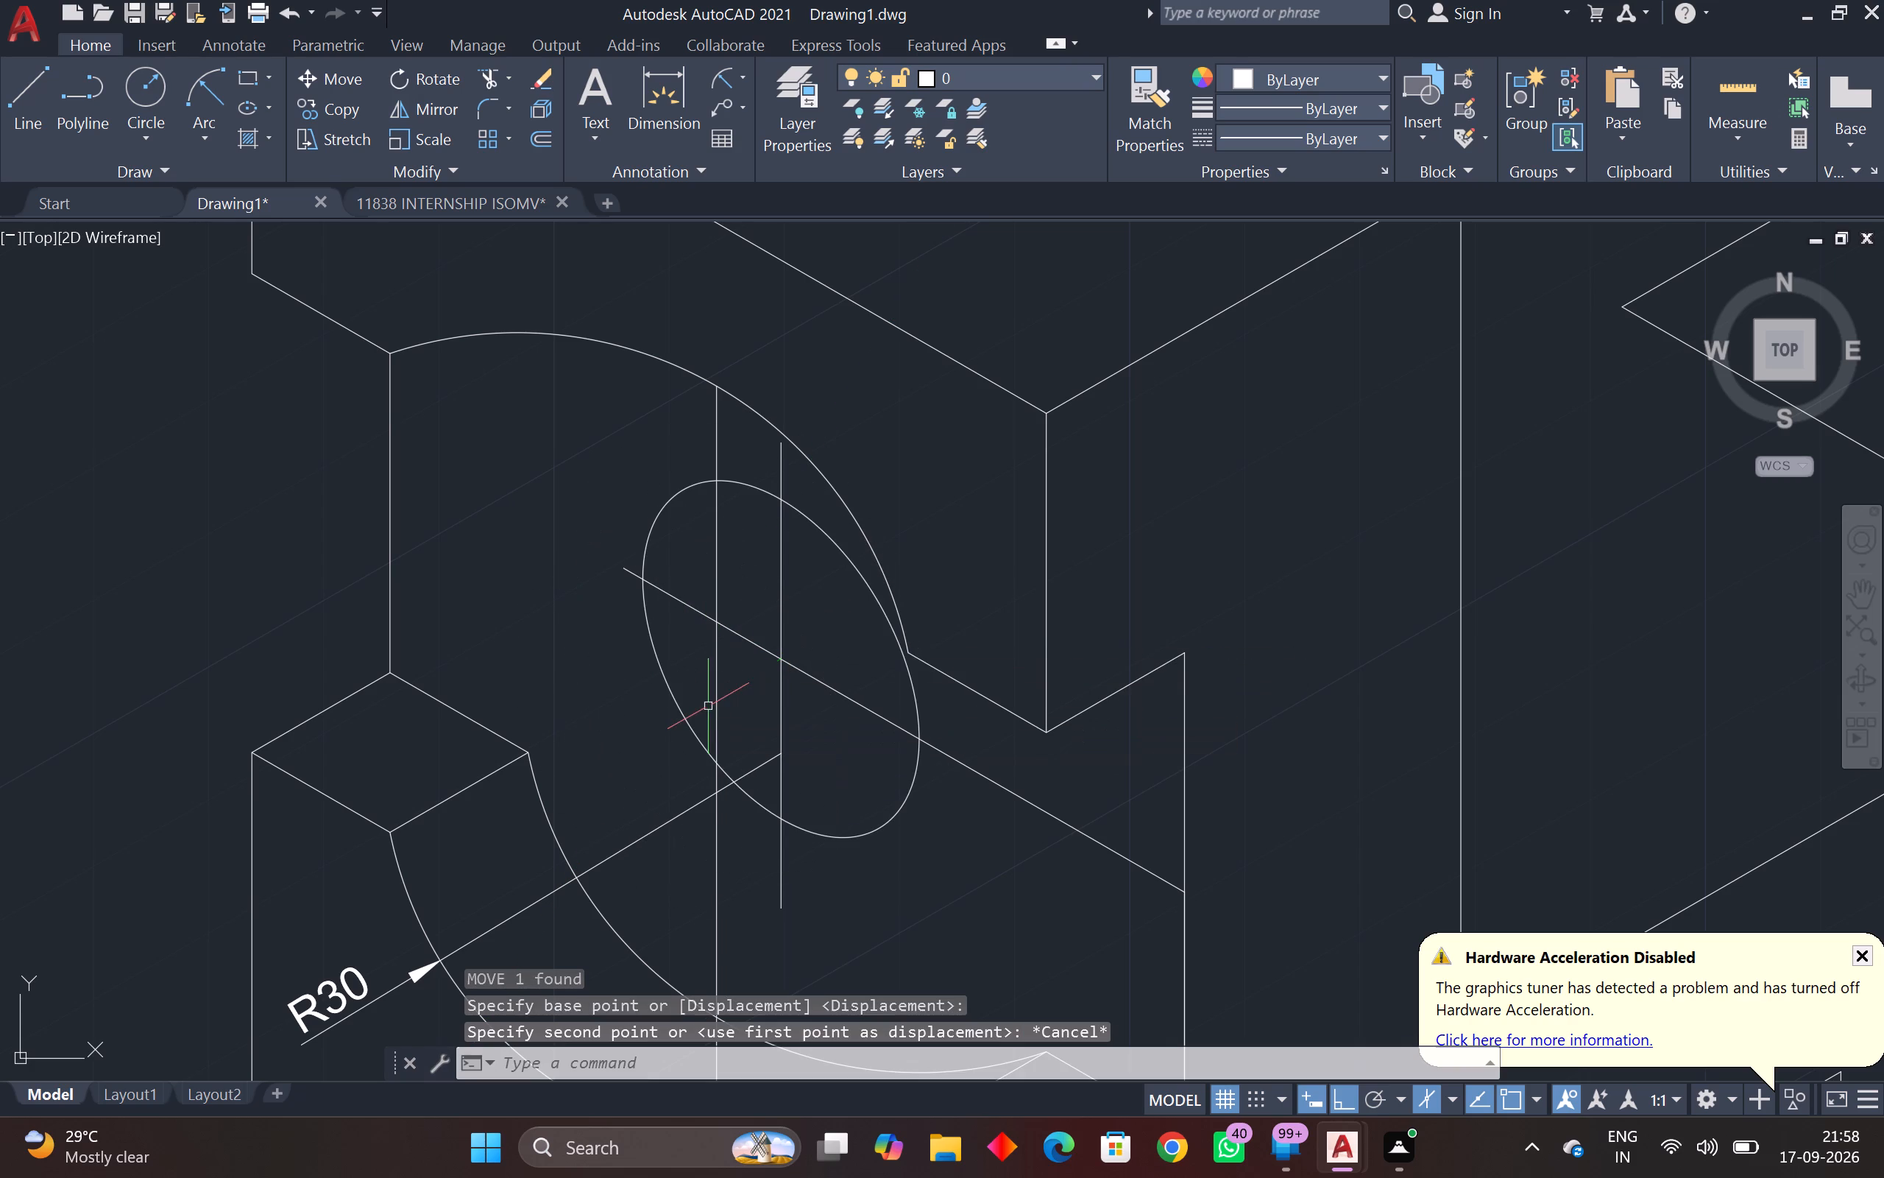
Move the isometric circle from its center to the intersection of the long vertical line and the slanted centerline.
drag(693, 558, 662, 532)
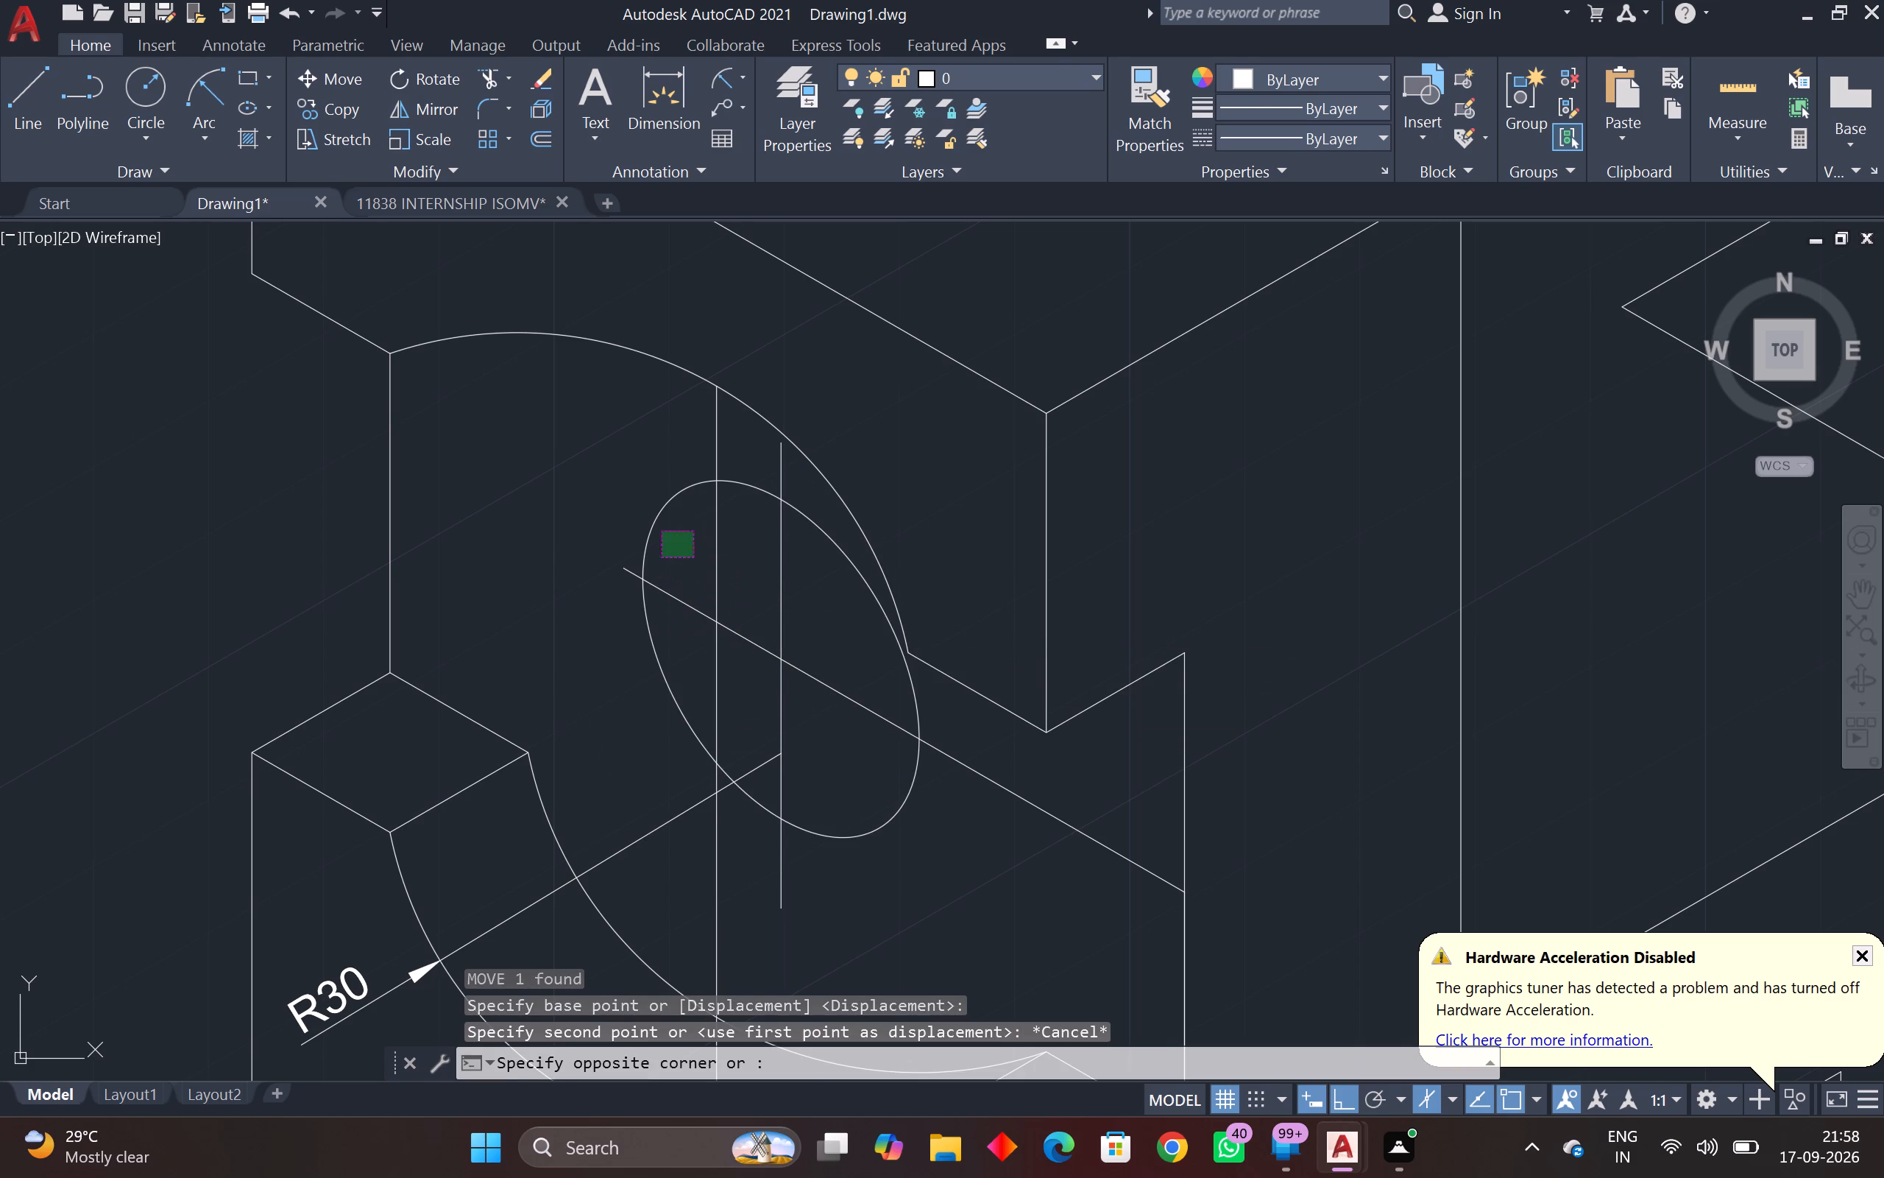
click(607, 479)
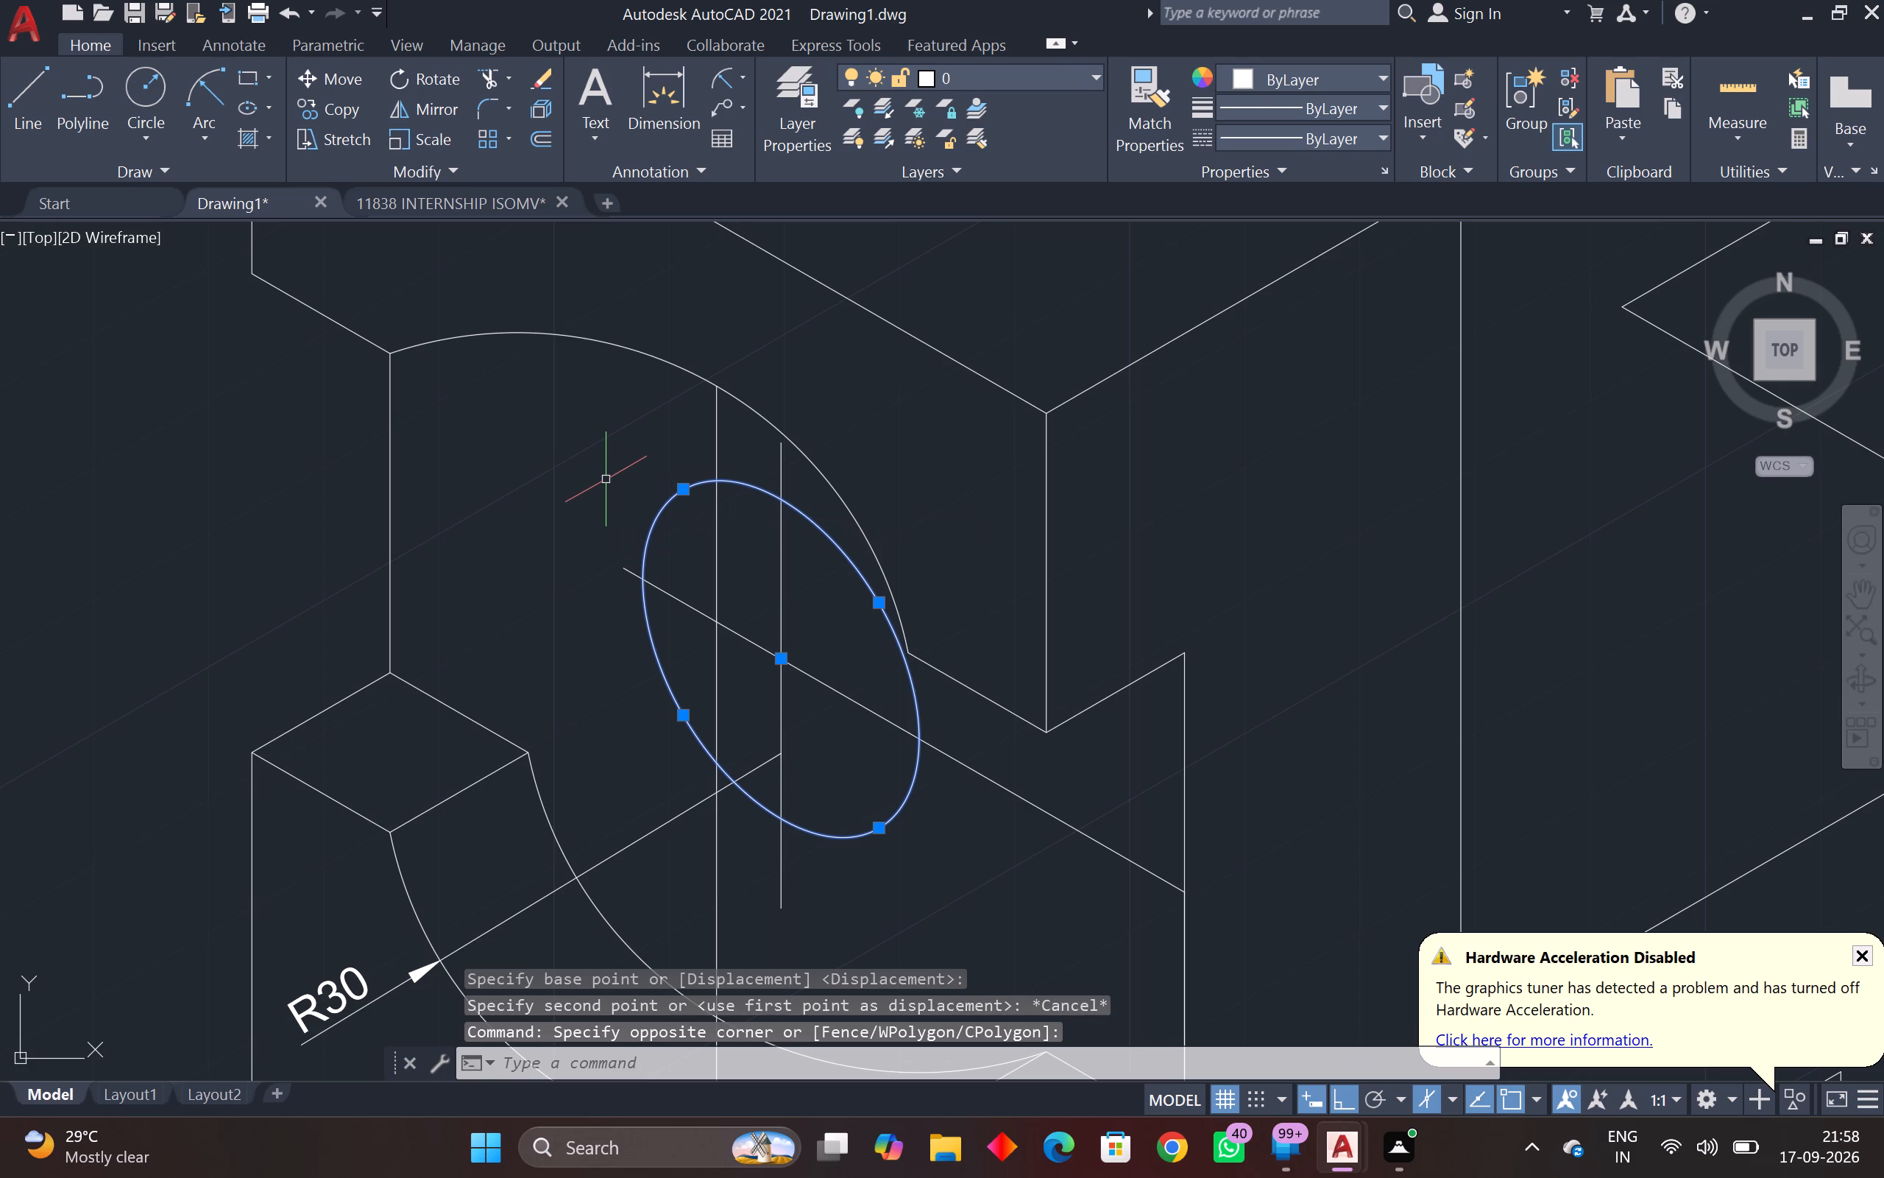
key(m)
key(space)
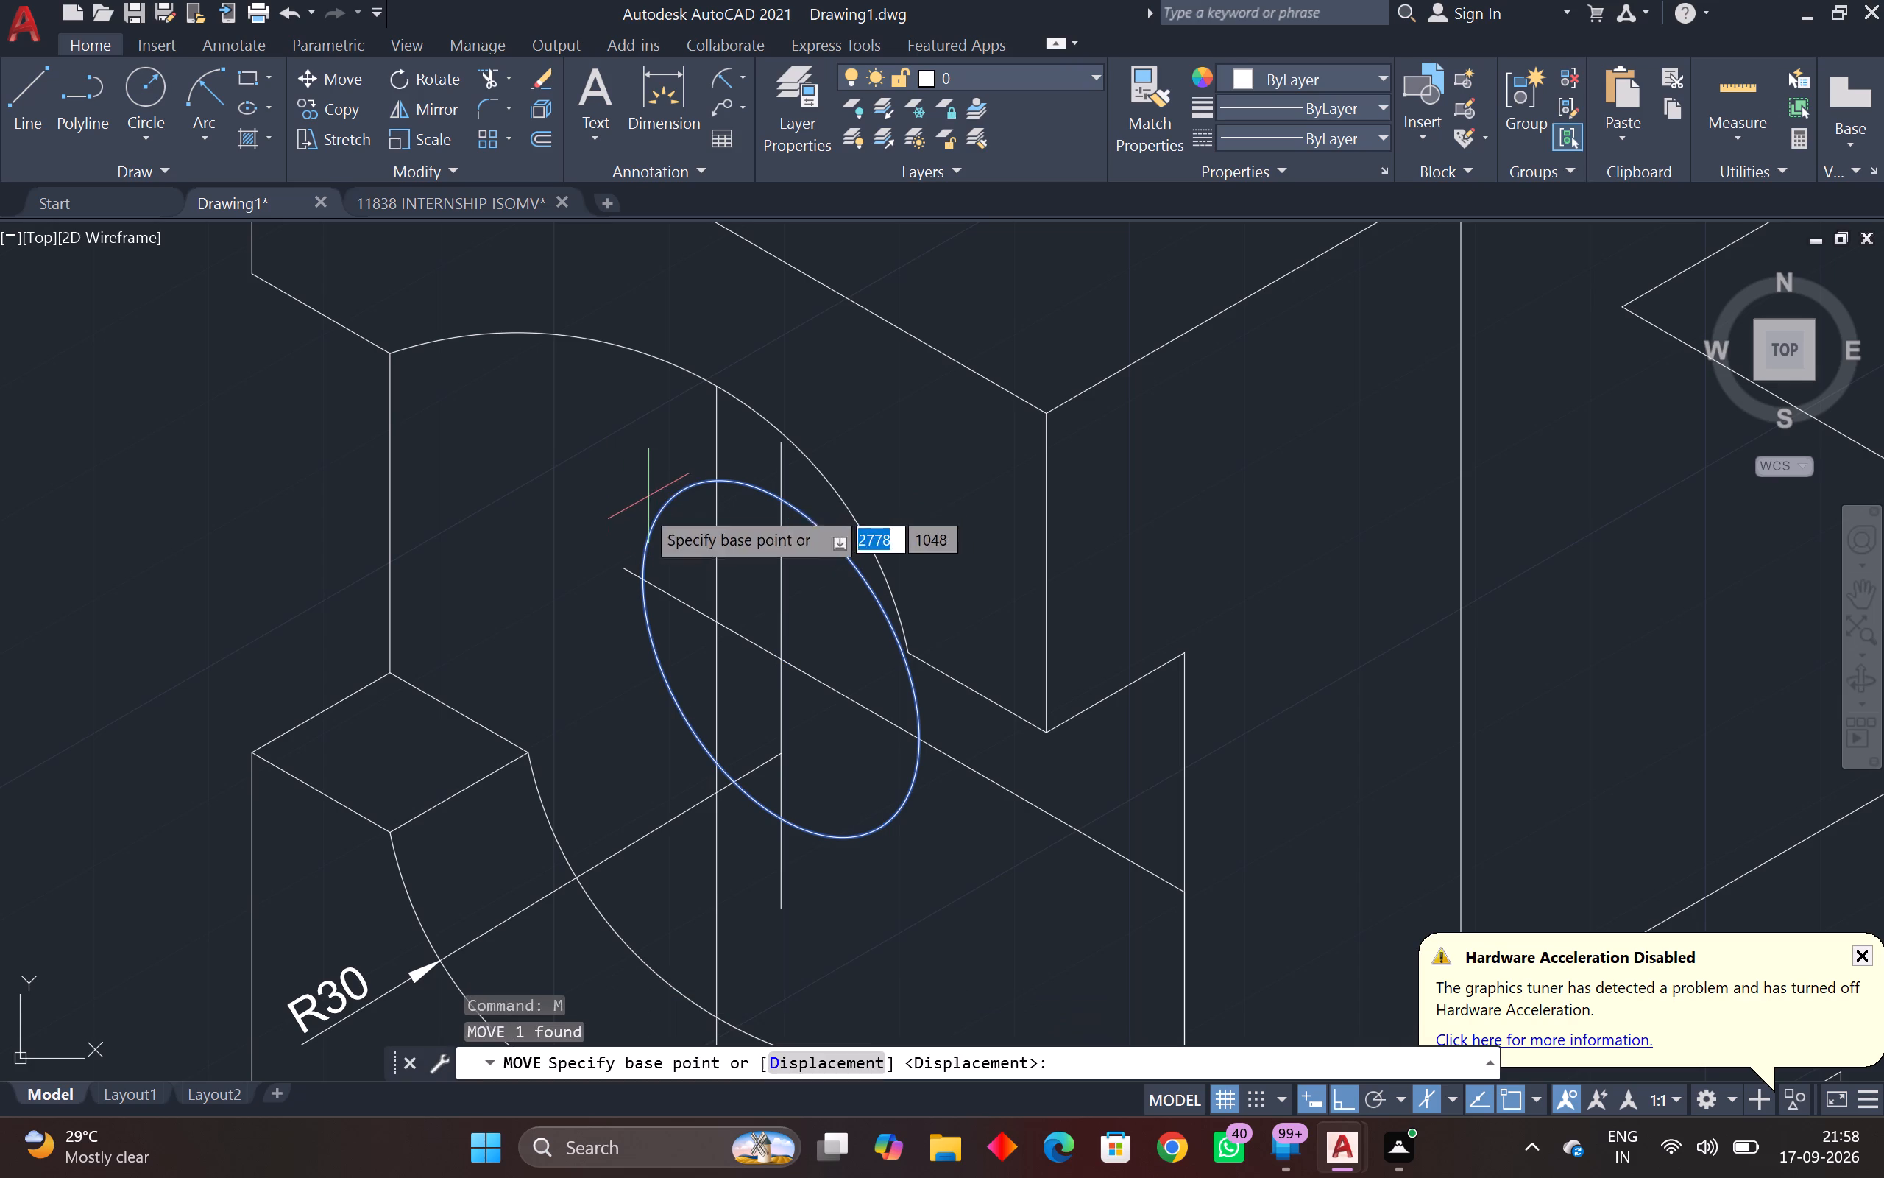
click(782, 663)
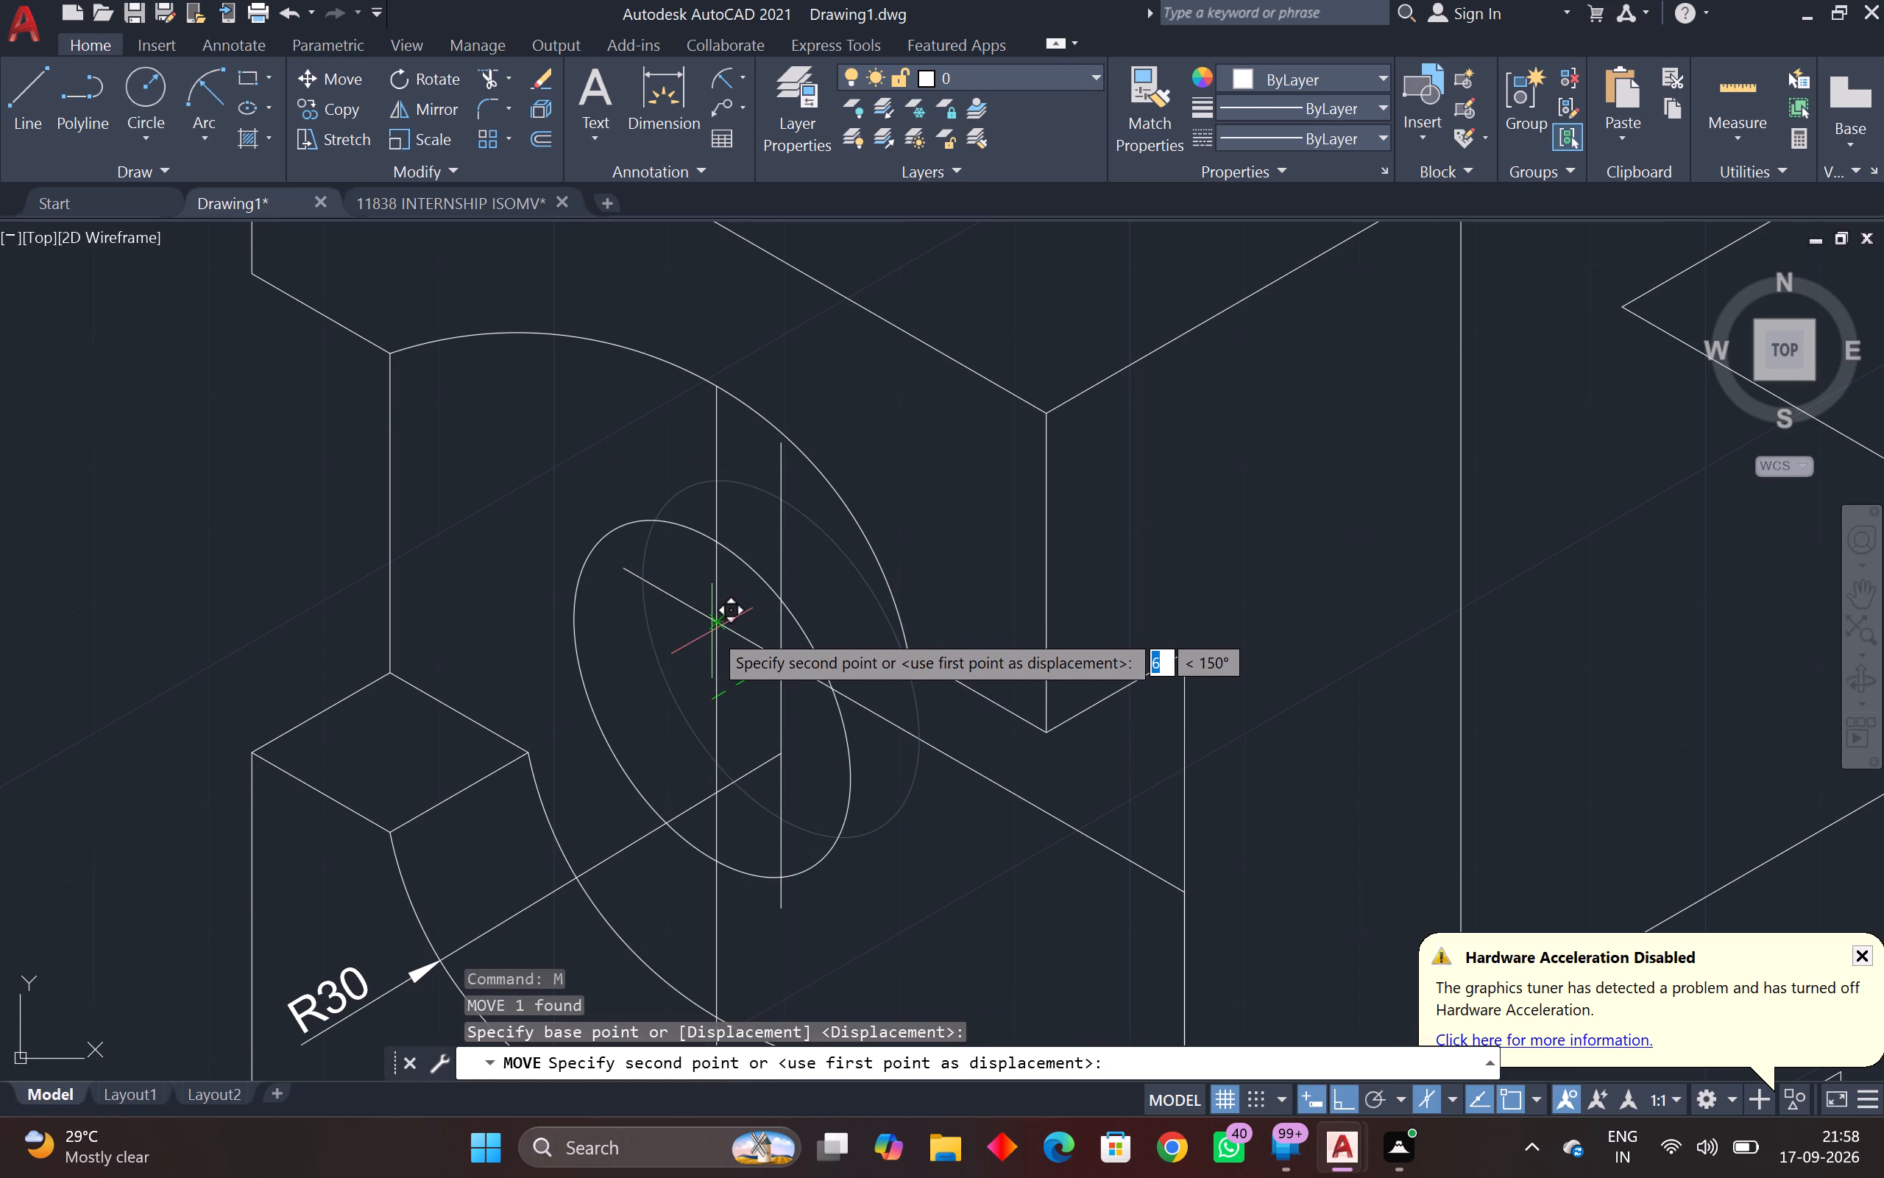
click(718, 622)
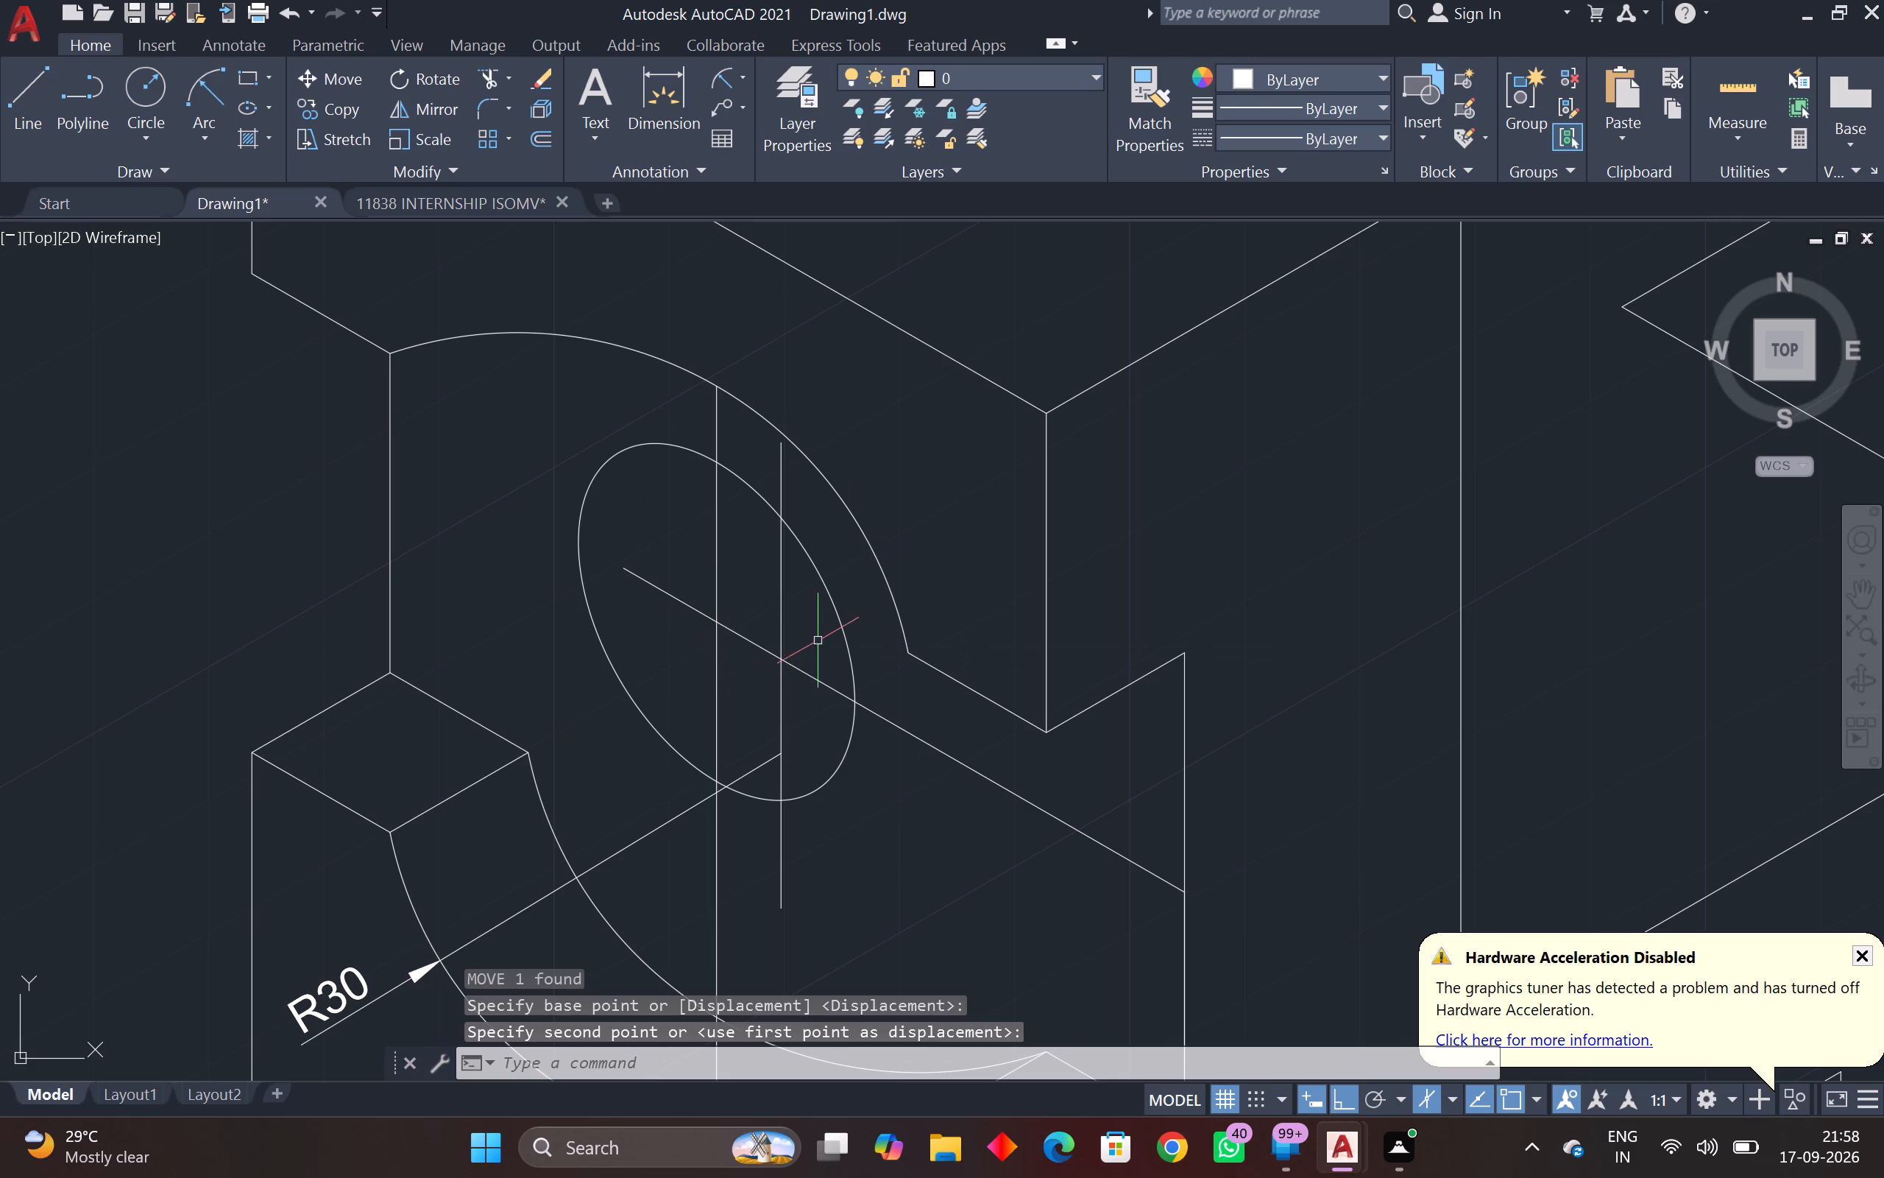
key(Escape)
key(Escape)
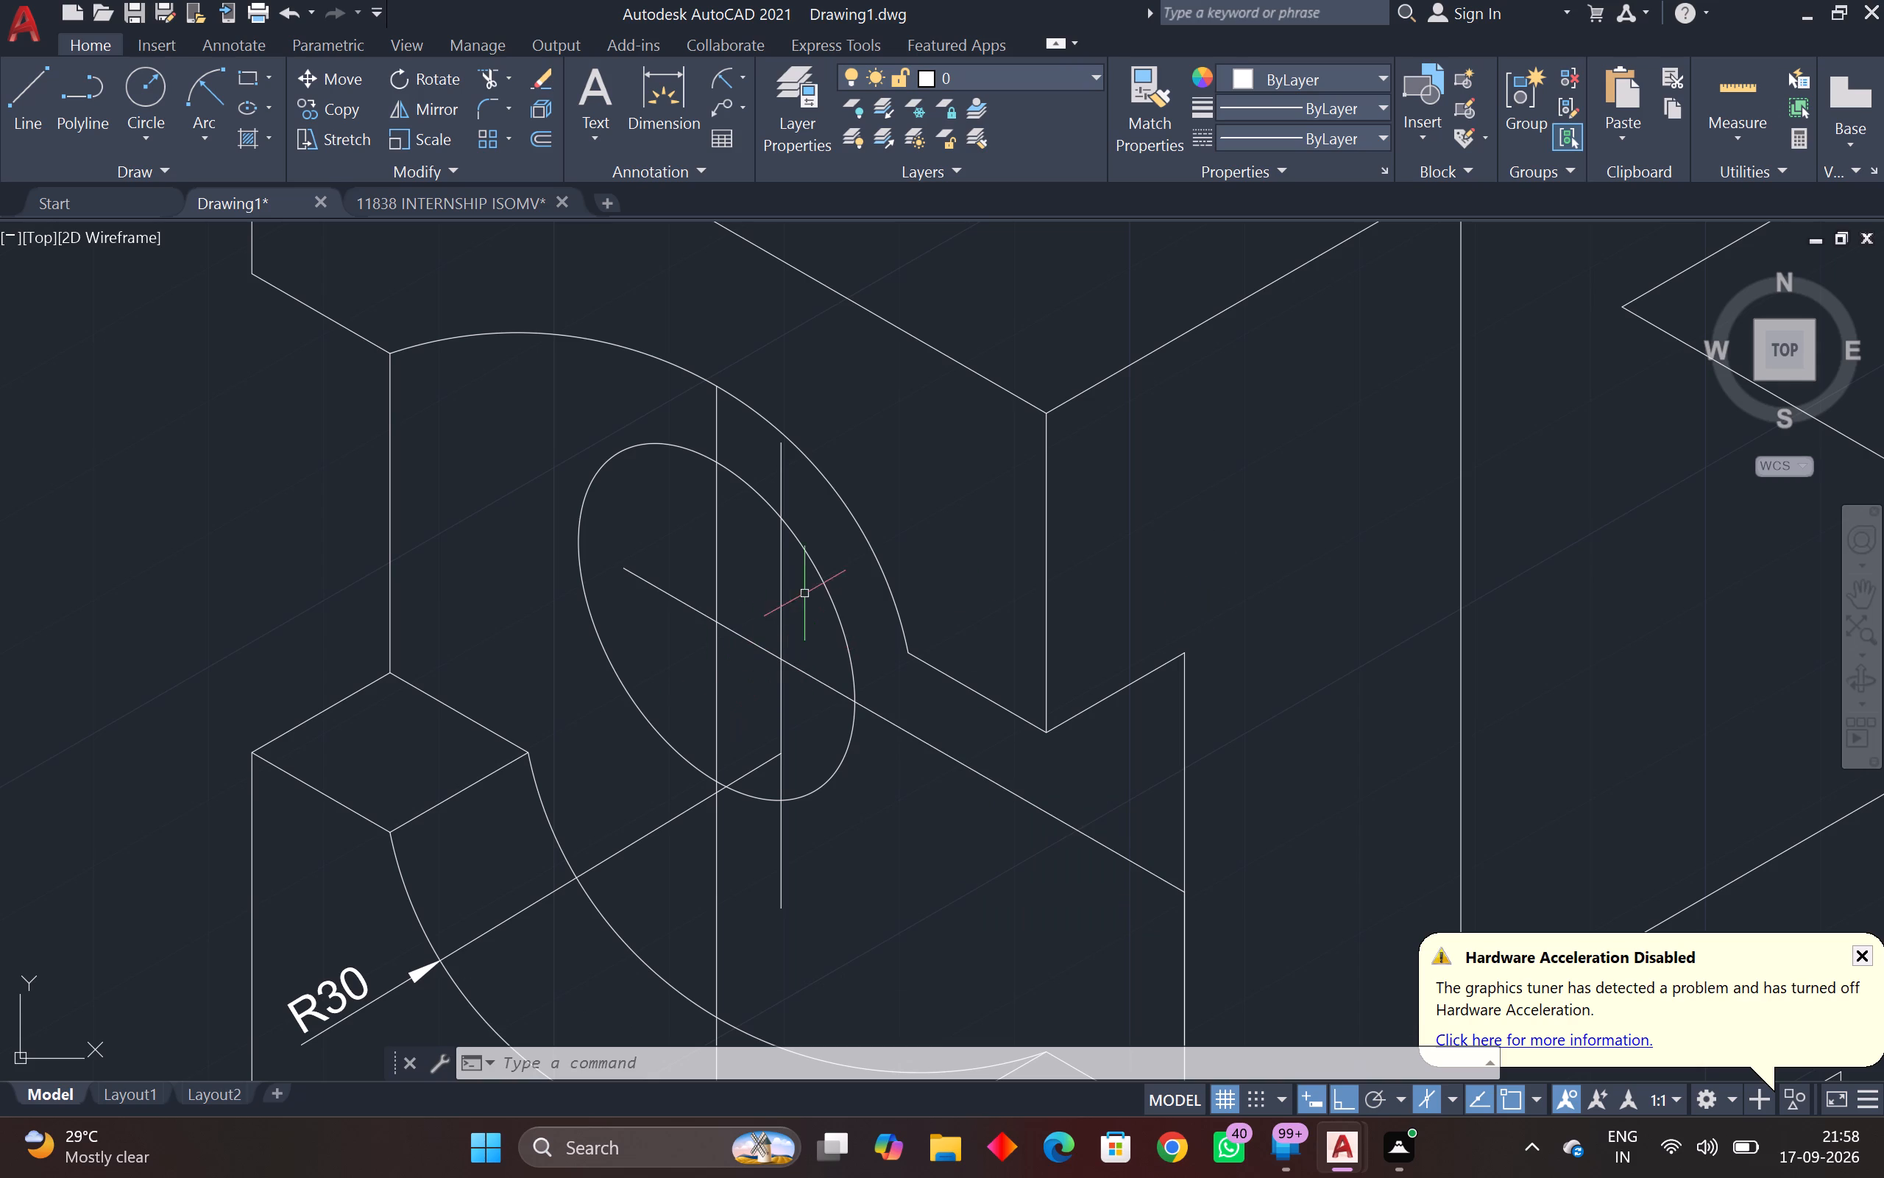
Erase the isometric circle inside the radius 30 arcs.
scroll(804, 593, down, 2)
middle_drag(804, 593, 709, 671)
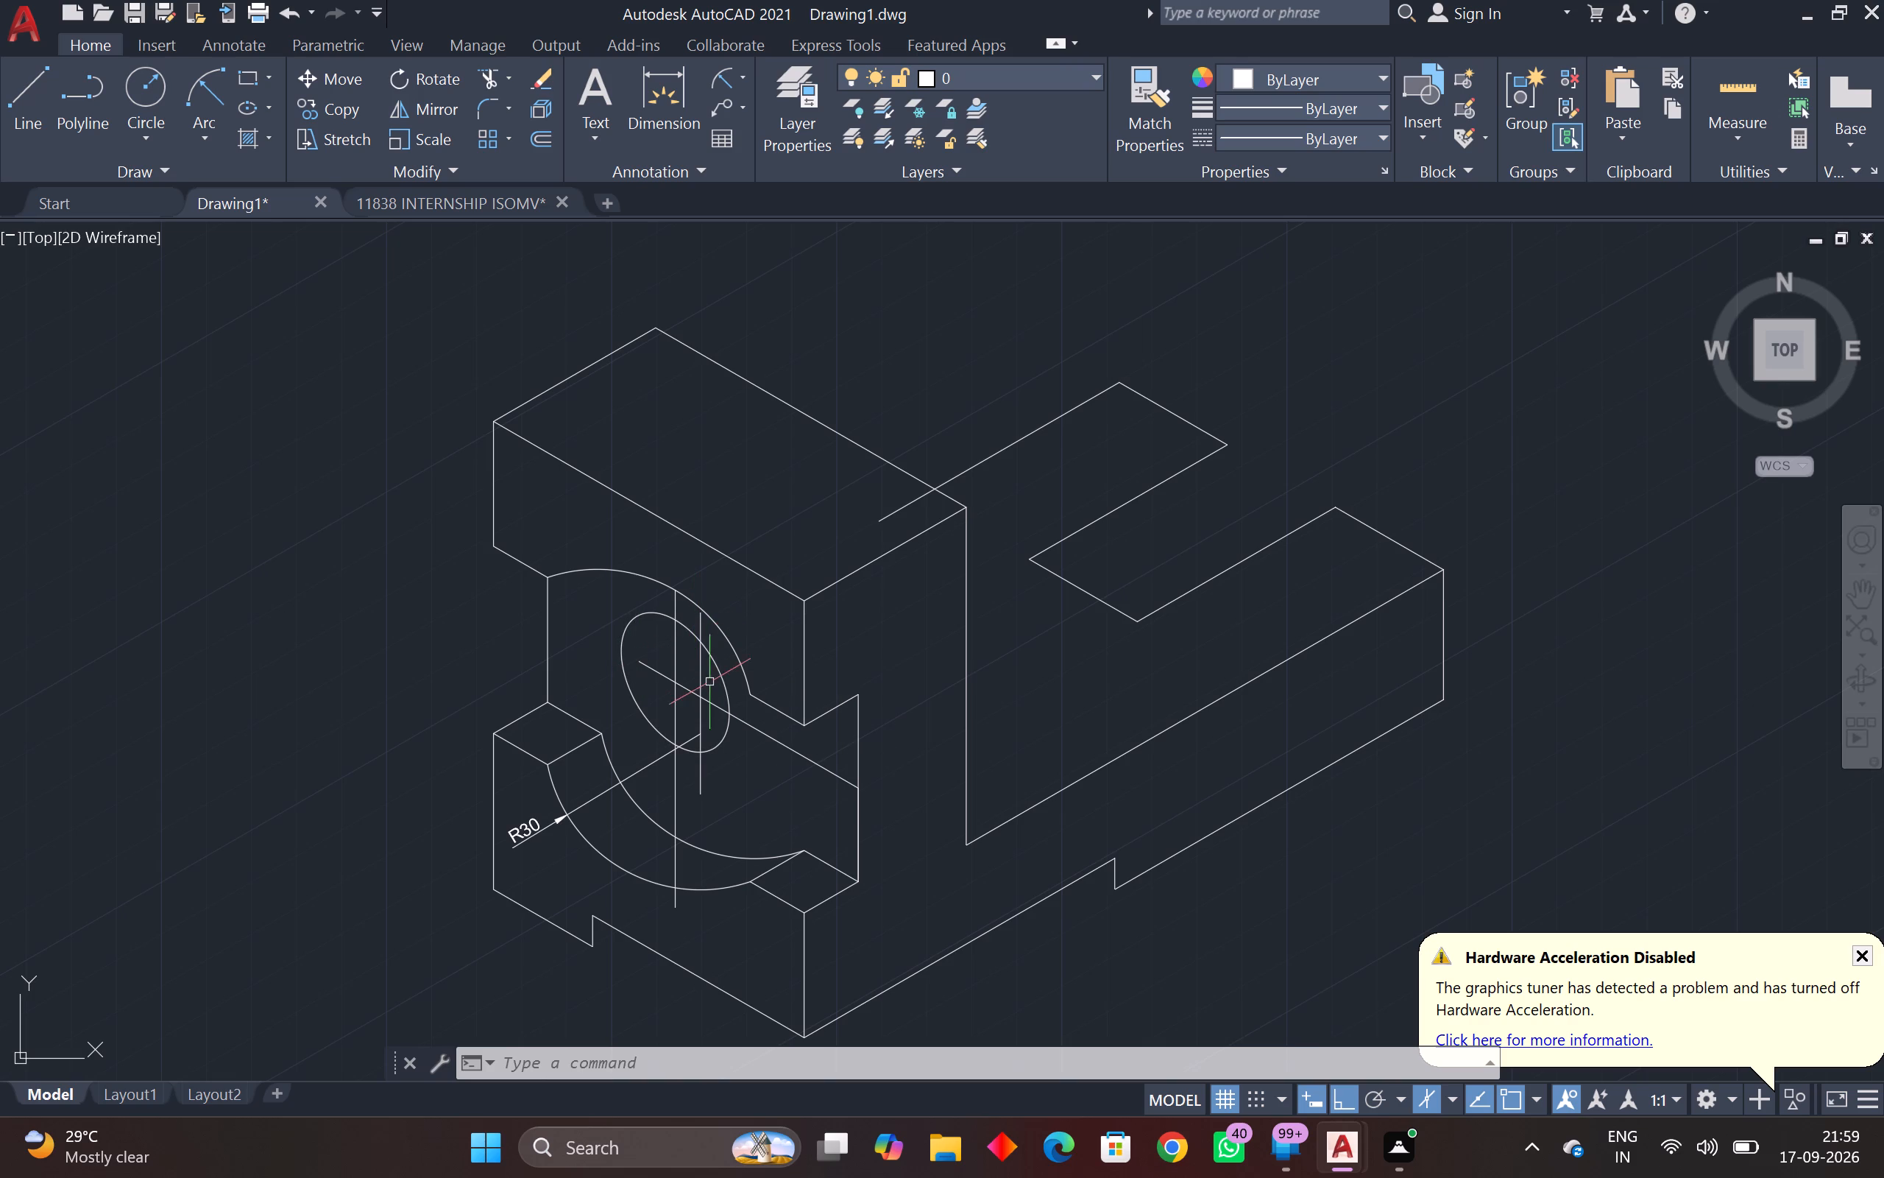
click(631, 638)
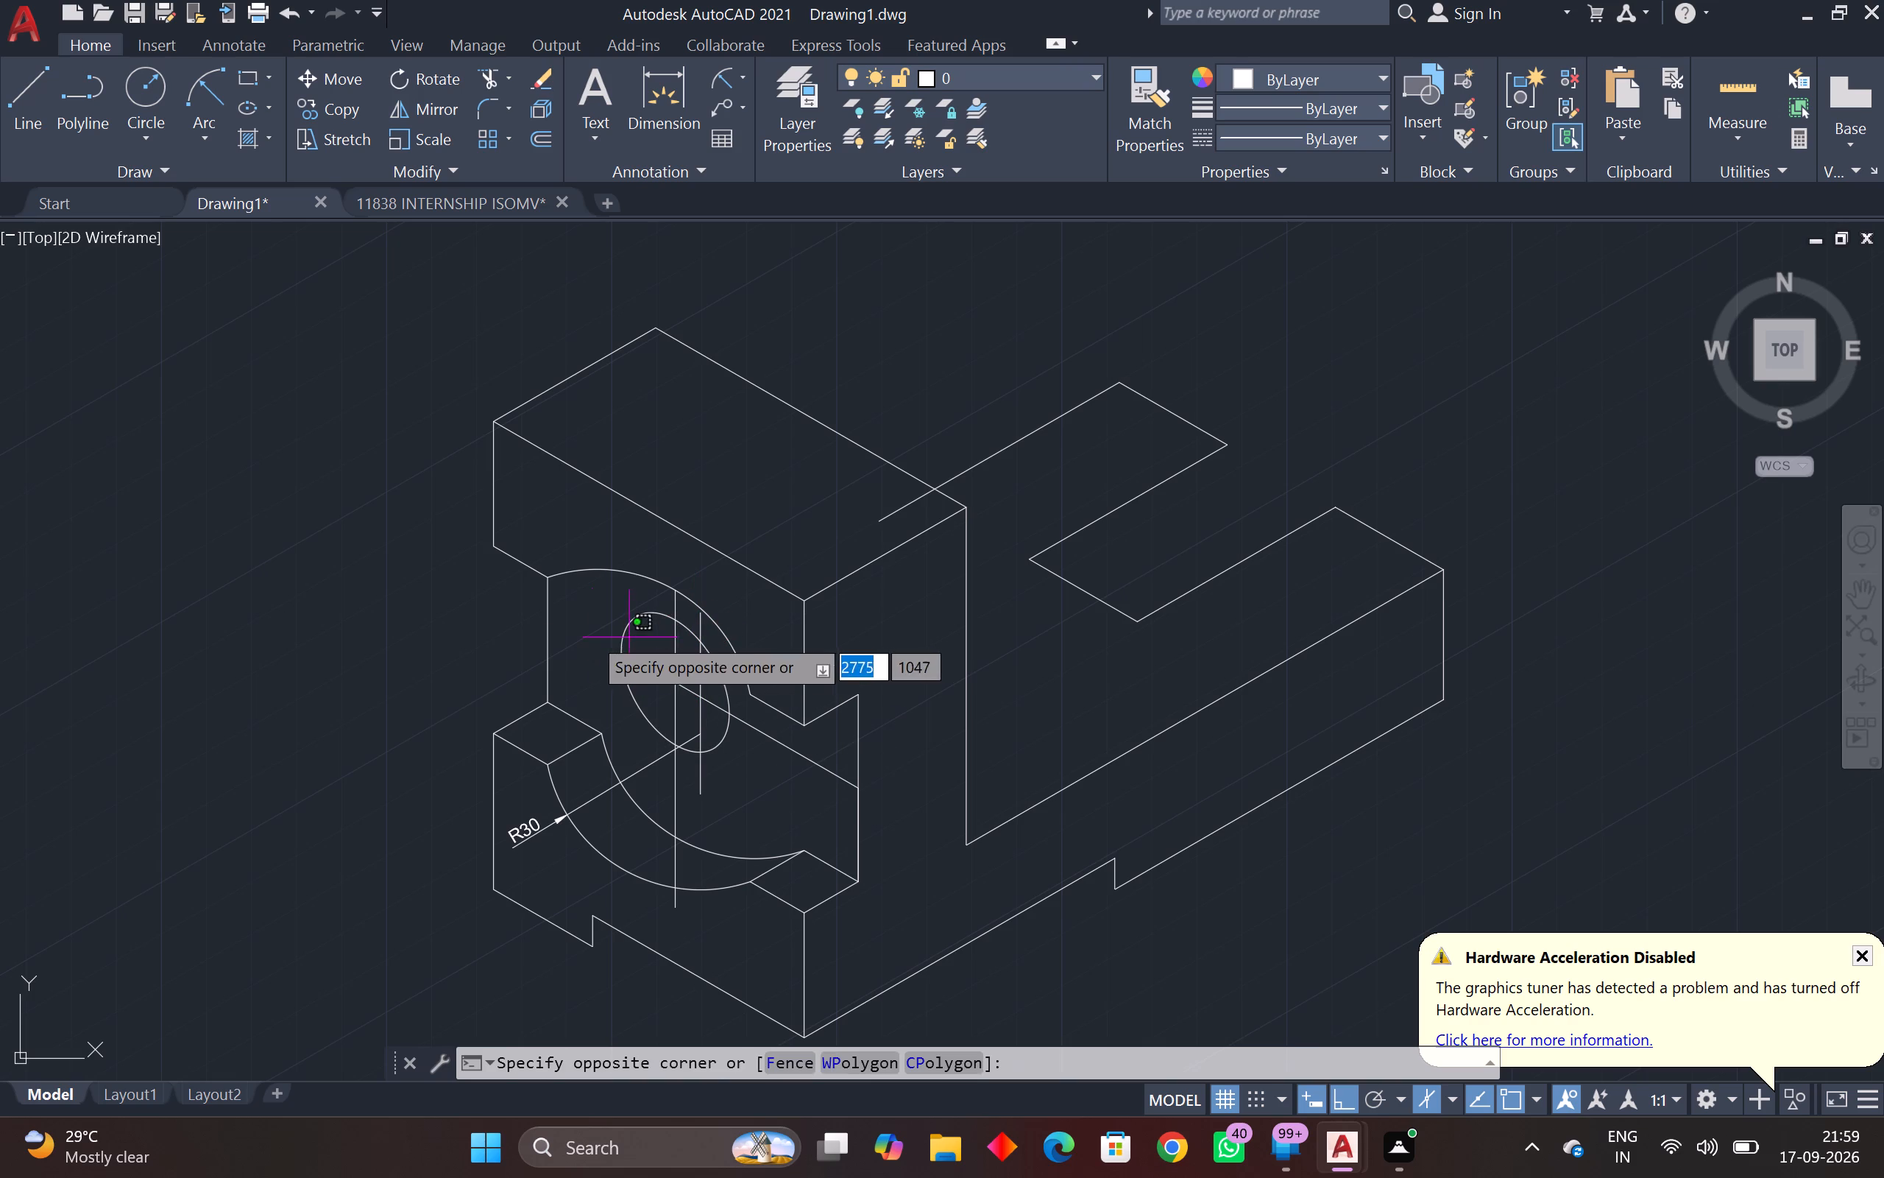
click(589, 634)
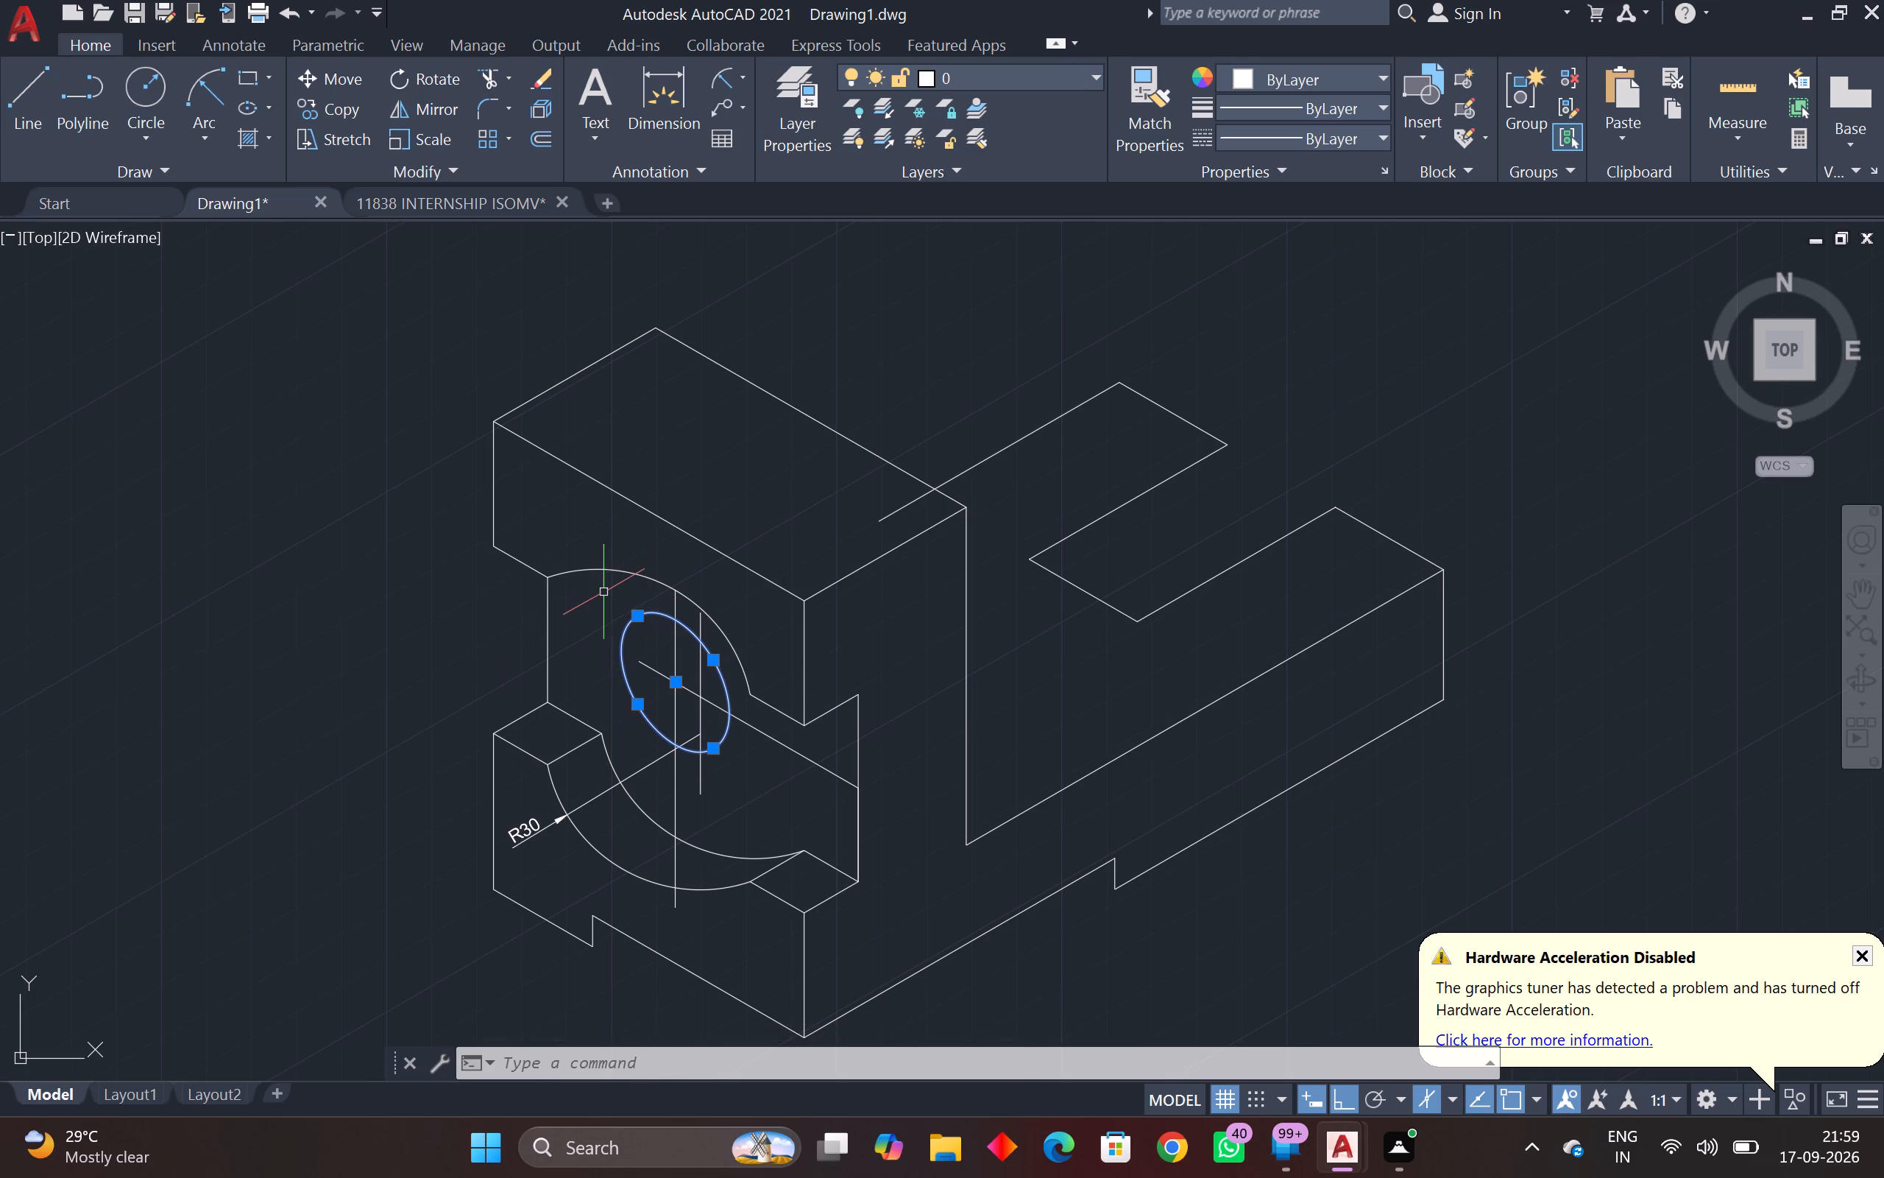
key(Escape)
key(Escape)
drag(651, 629, 644, 630)
click(606, 614)
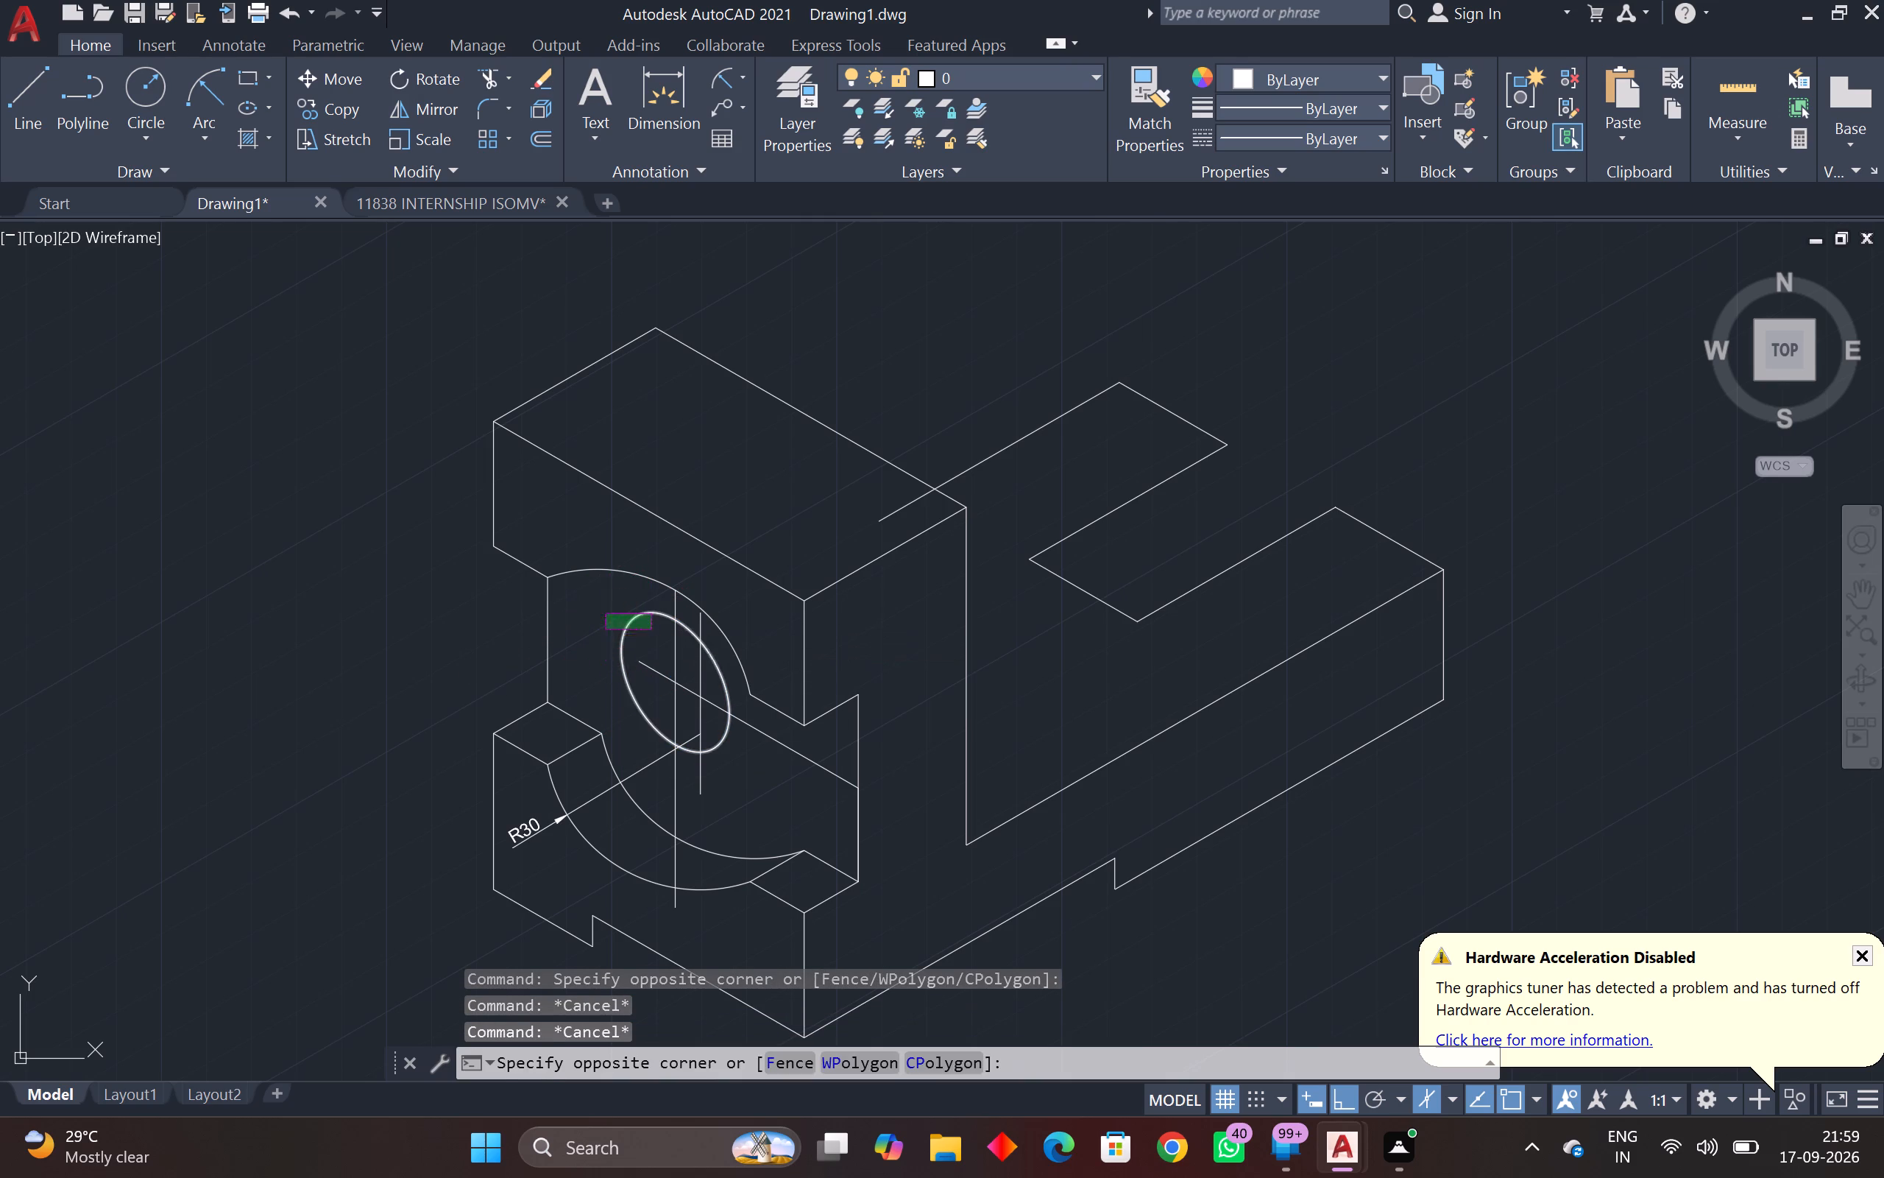
key(Delete)
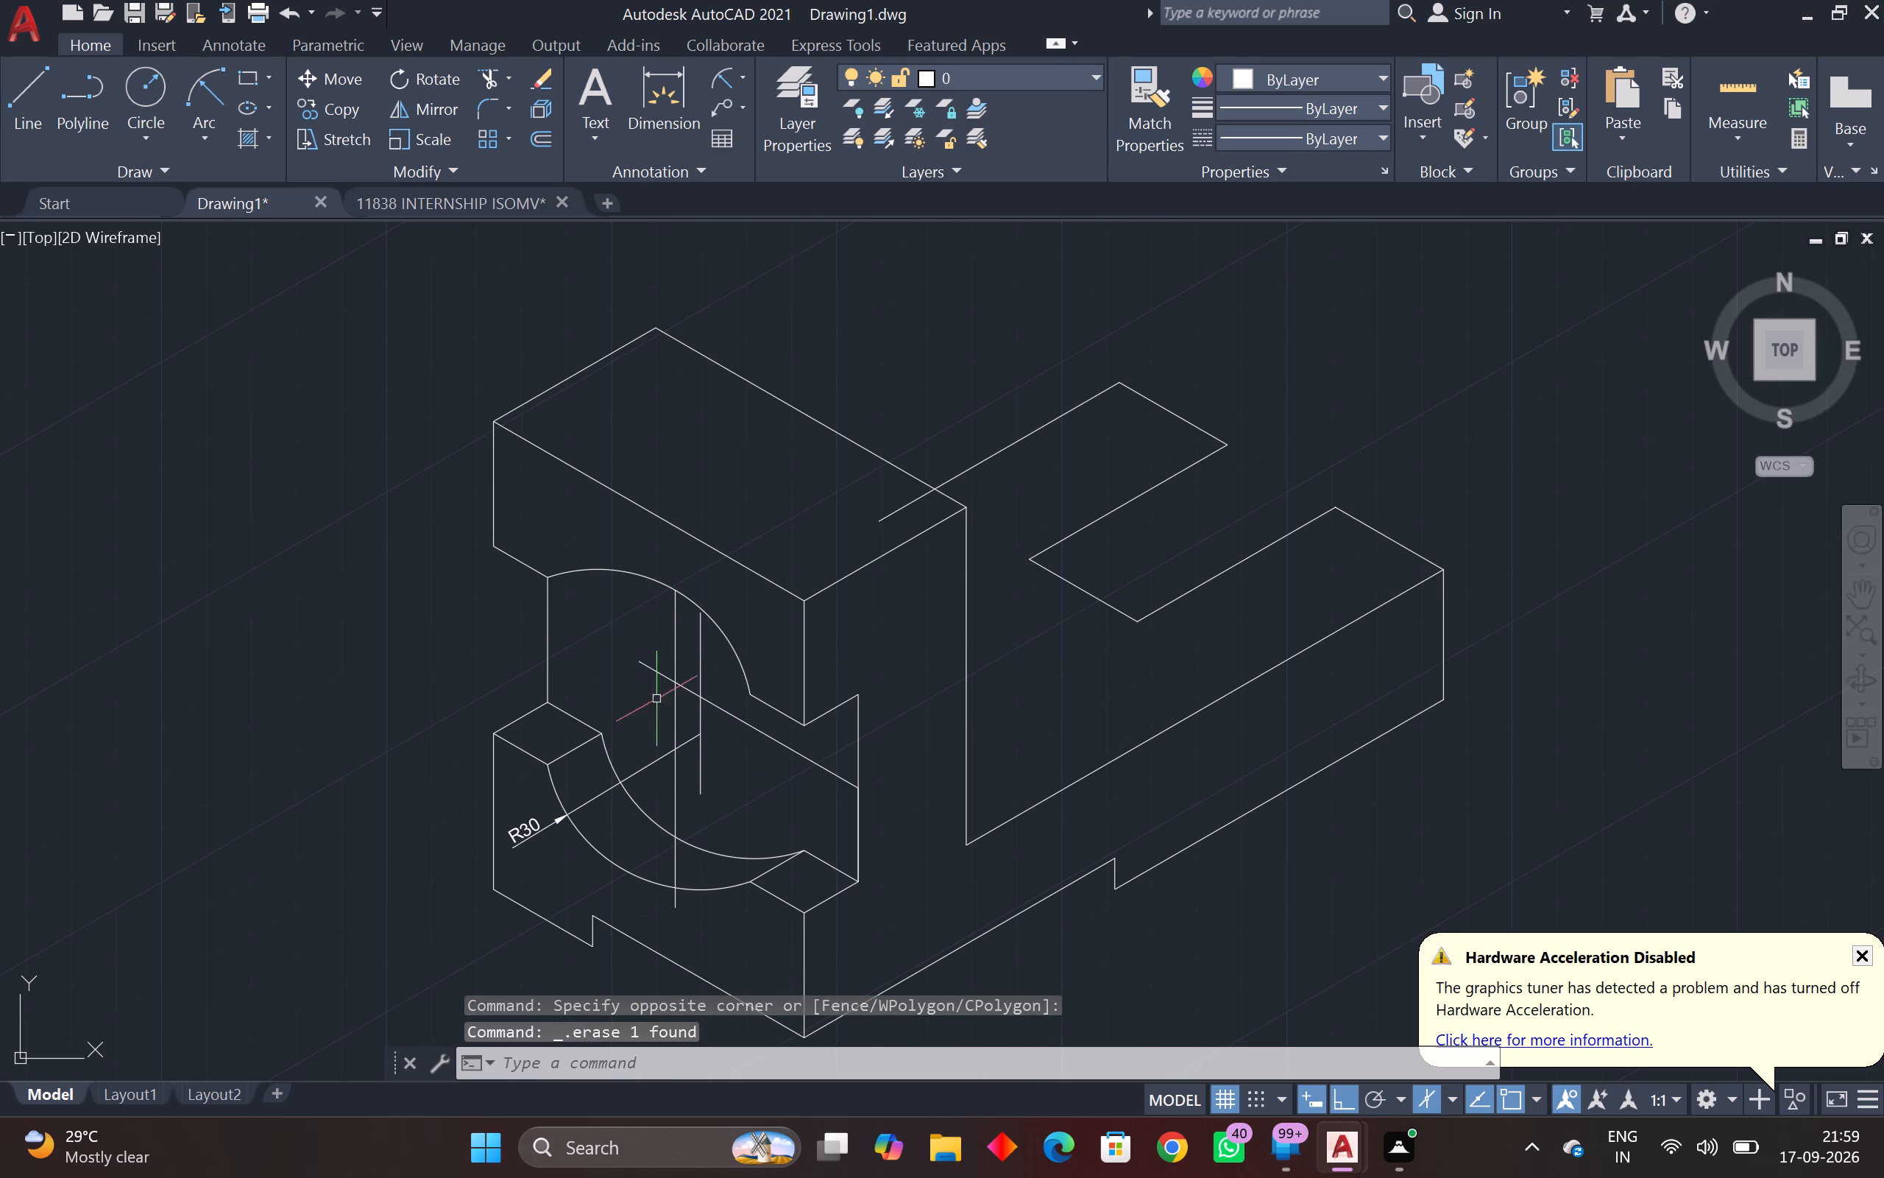
Erase the two vertical construction lines that drop from the upper radius 30 arc.
drag(705, 668, 691, 661)
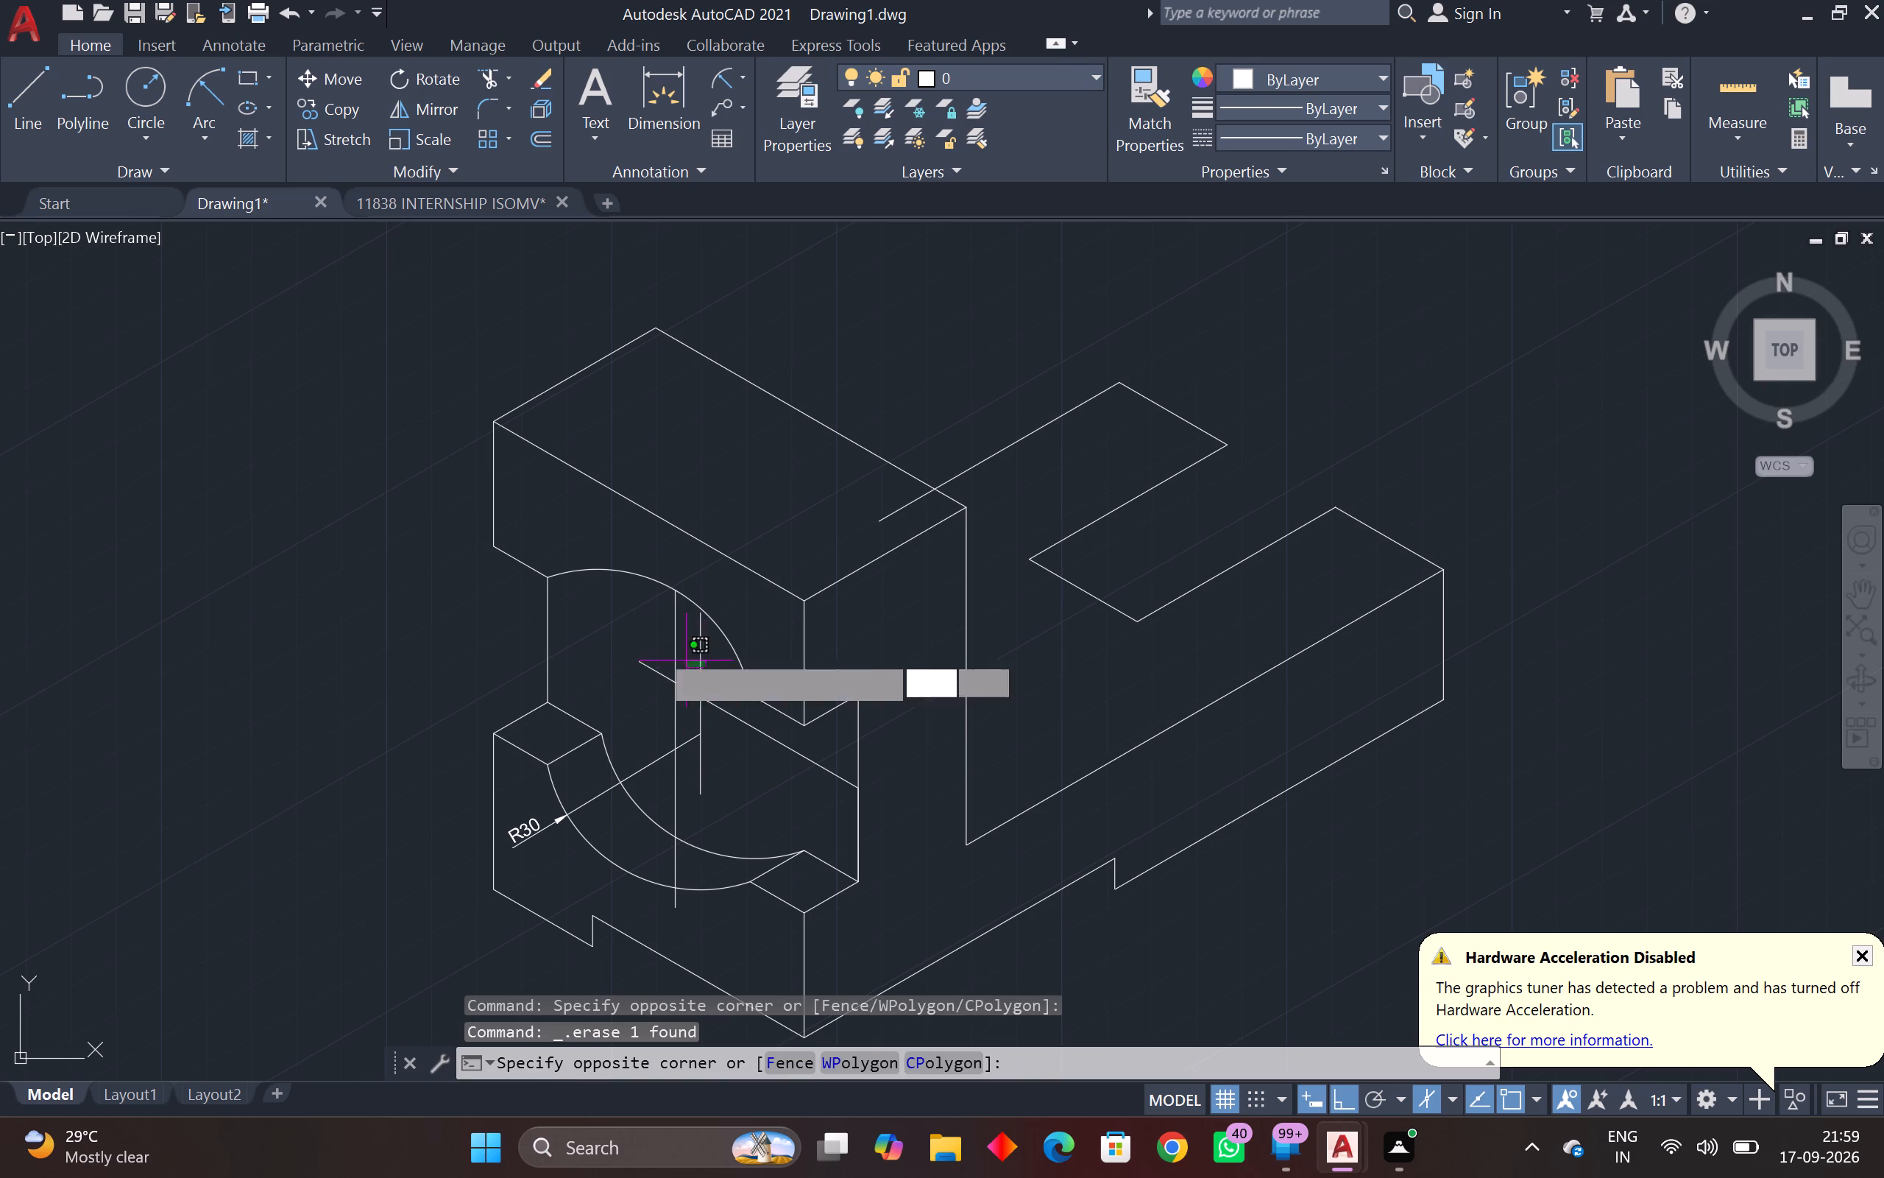
click(659, 628)
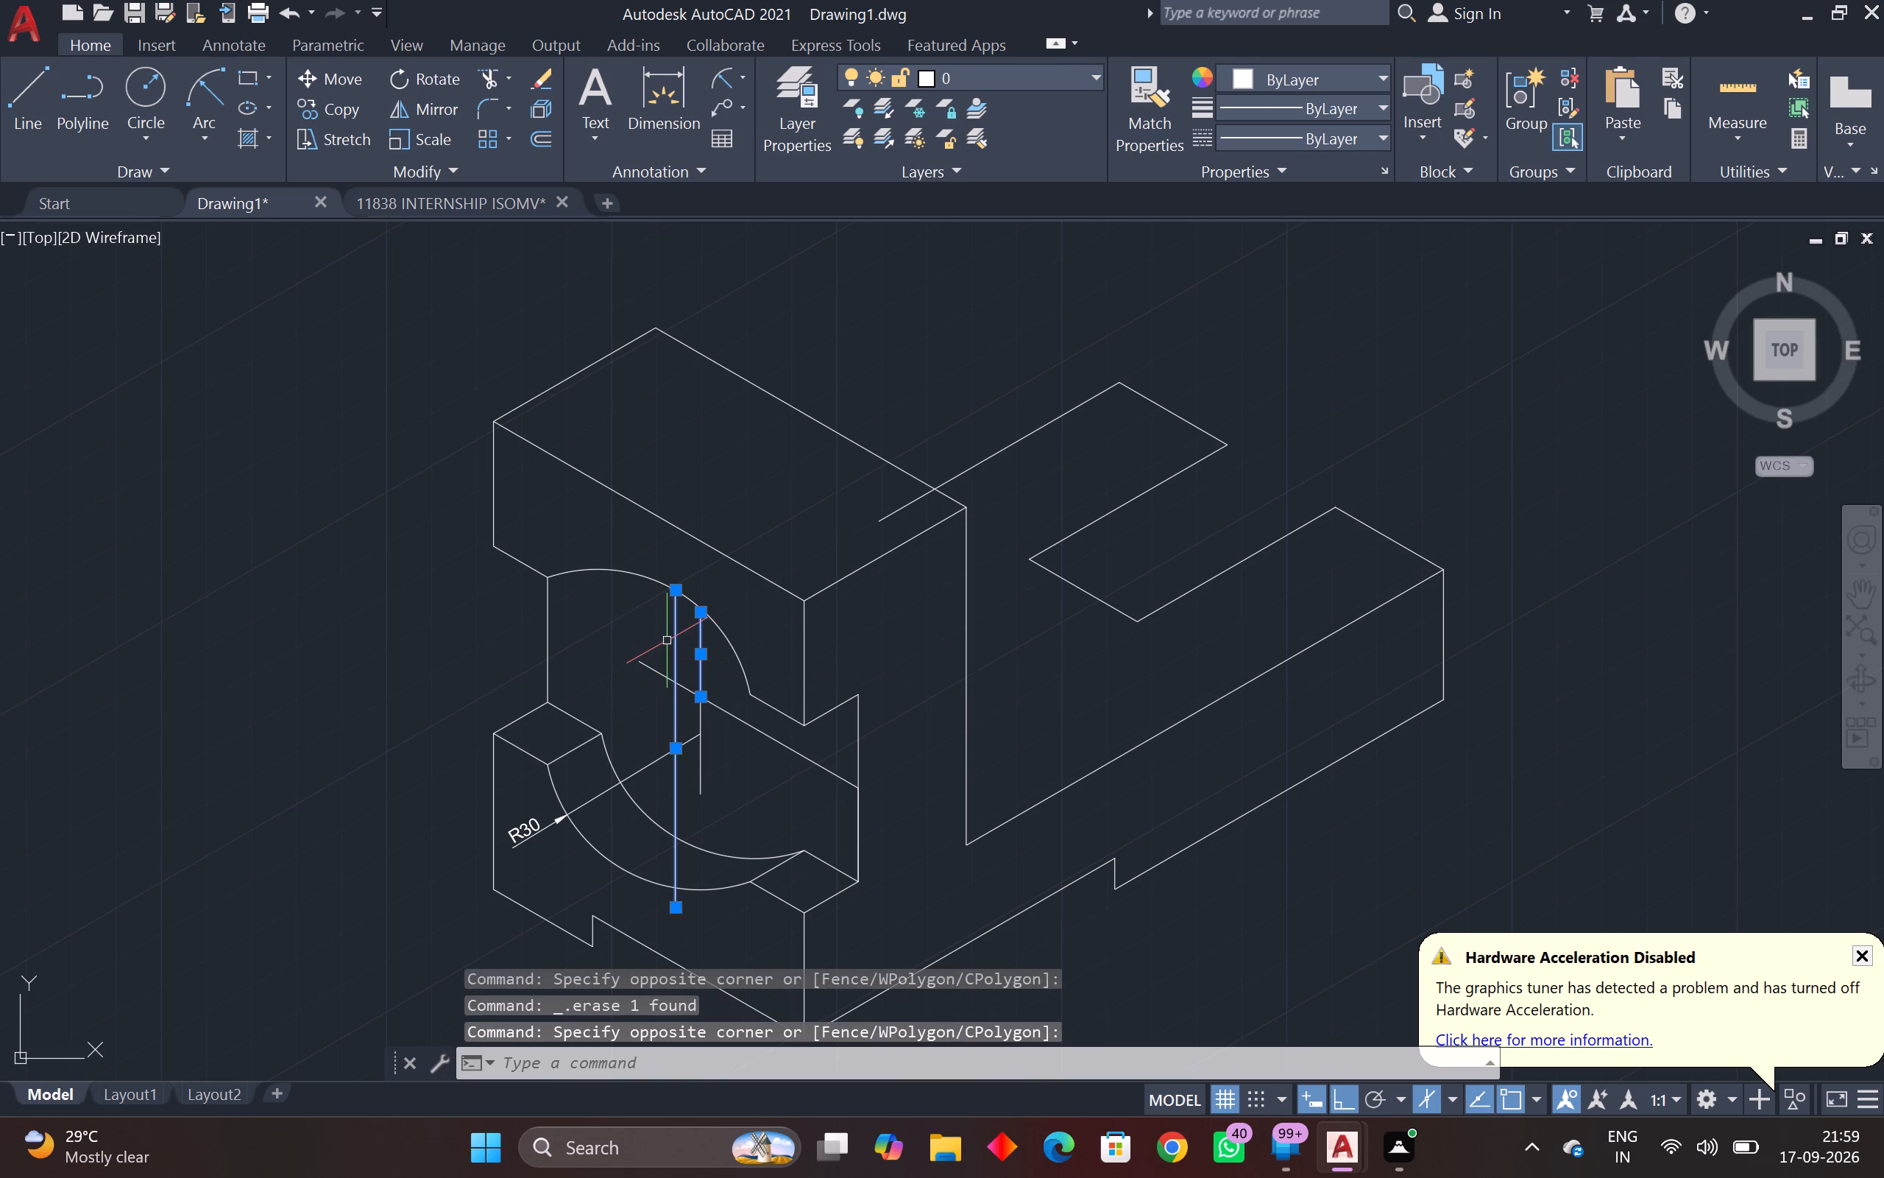
key(Delete)
Erase the remaining short vertical line below the slanted centerline together with the R30 radius dimension.
scroll(667, 650, down, 1)
middle_drag(667, 650, 601, 672)
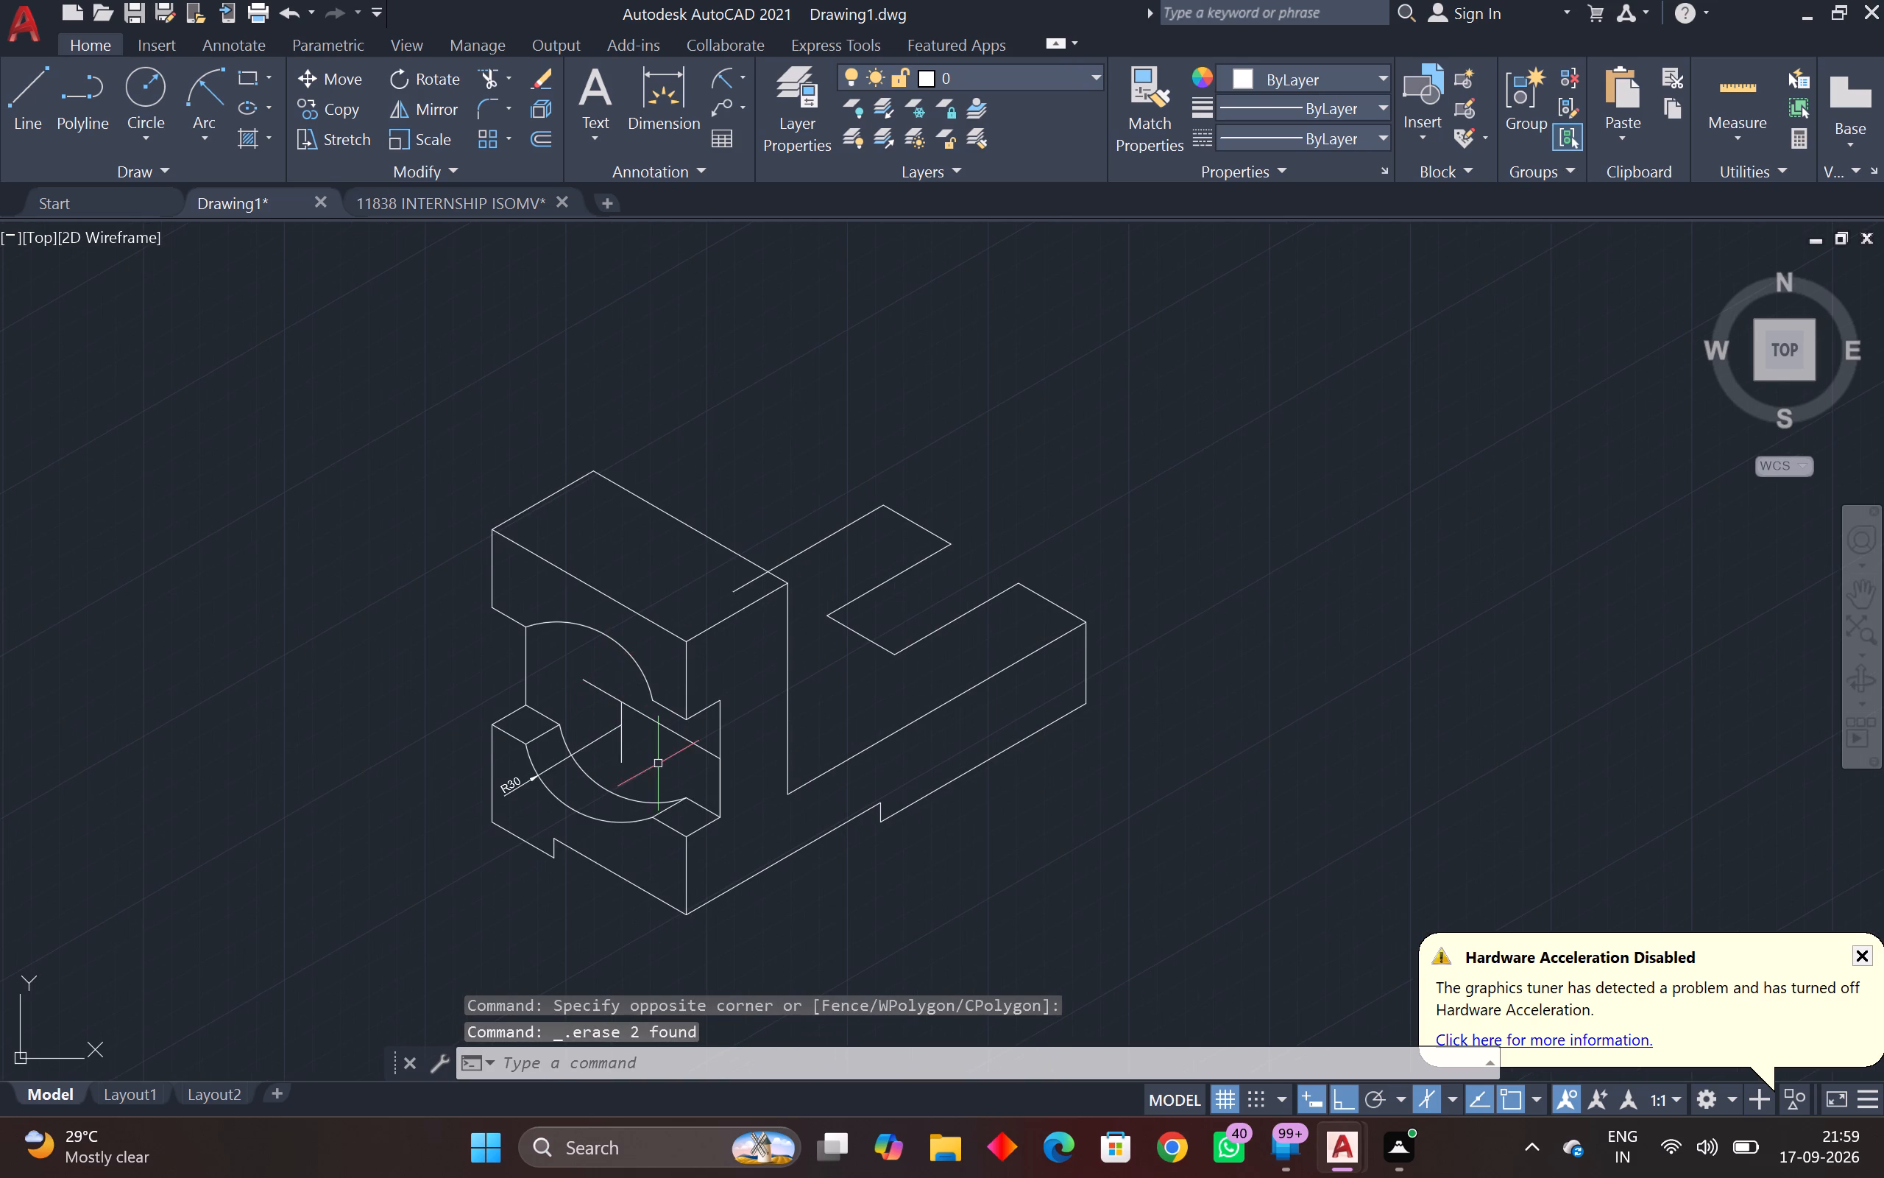
drag(655, 744, 638, 738)
click(592, 721)
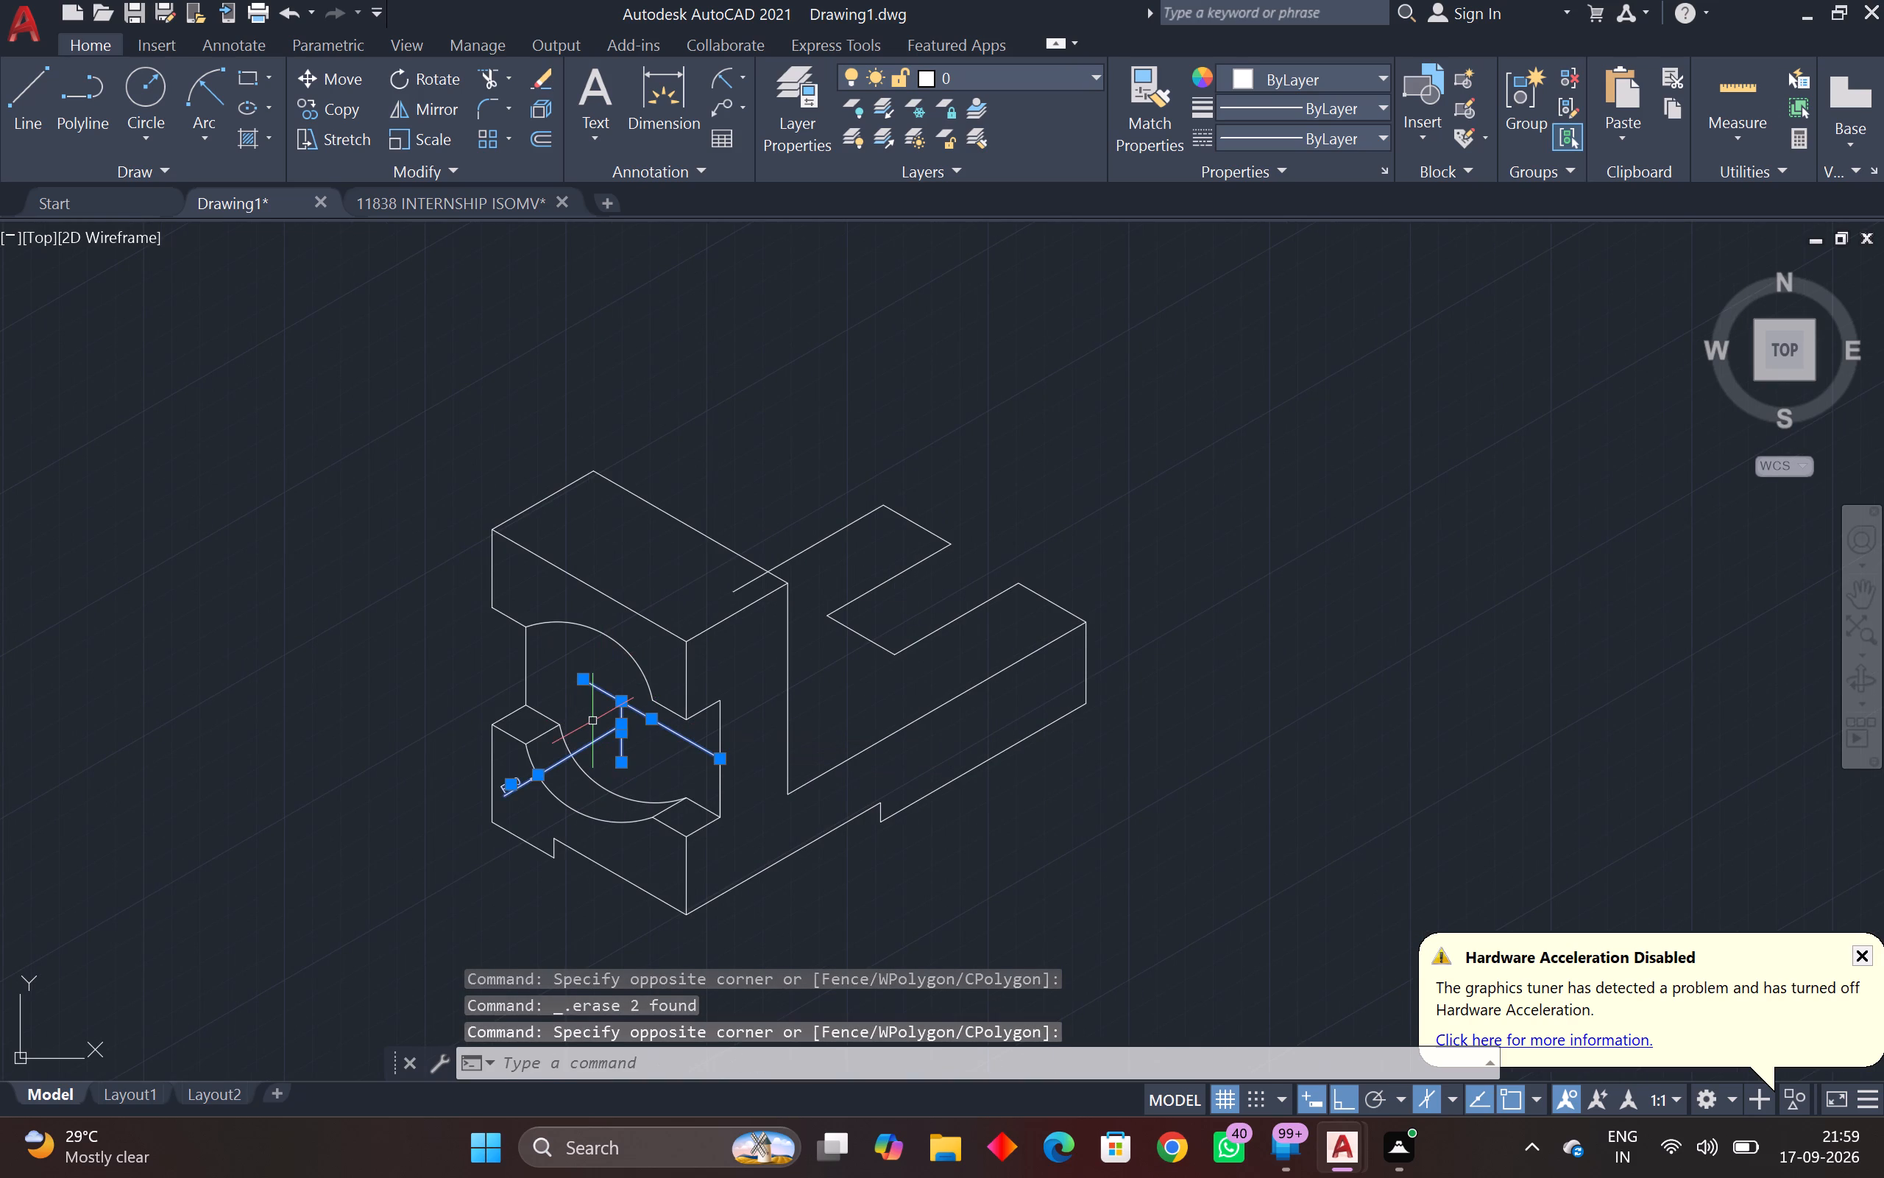
key(Escape)
click(624, 736)
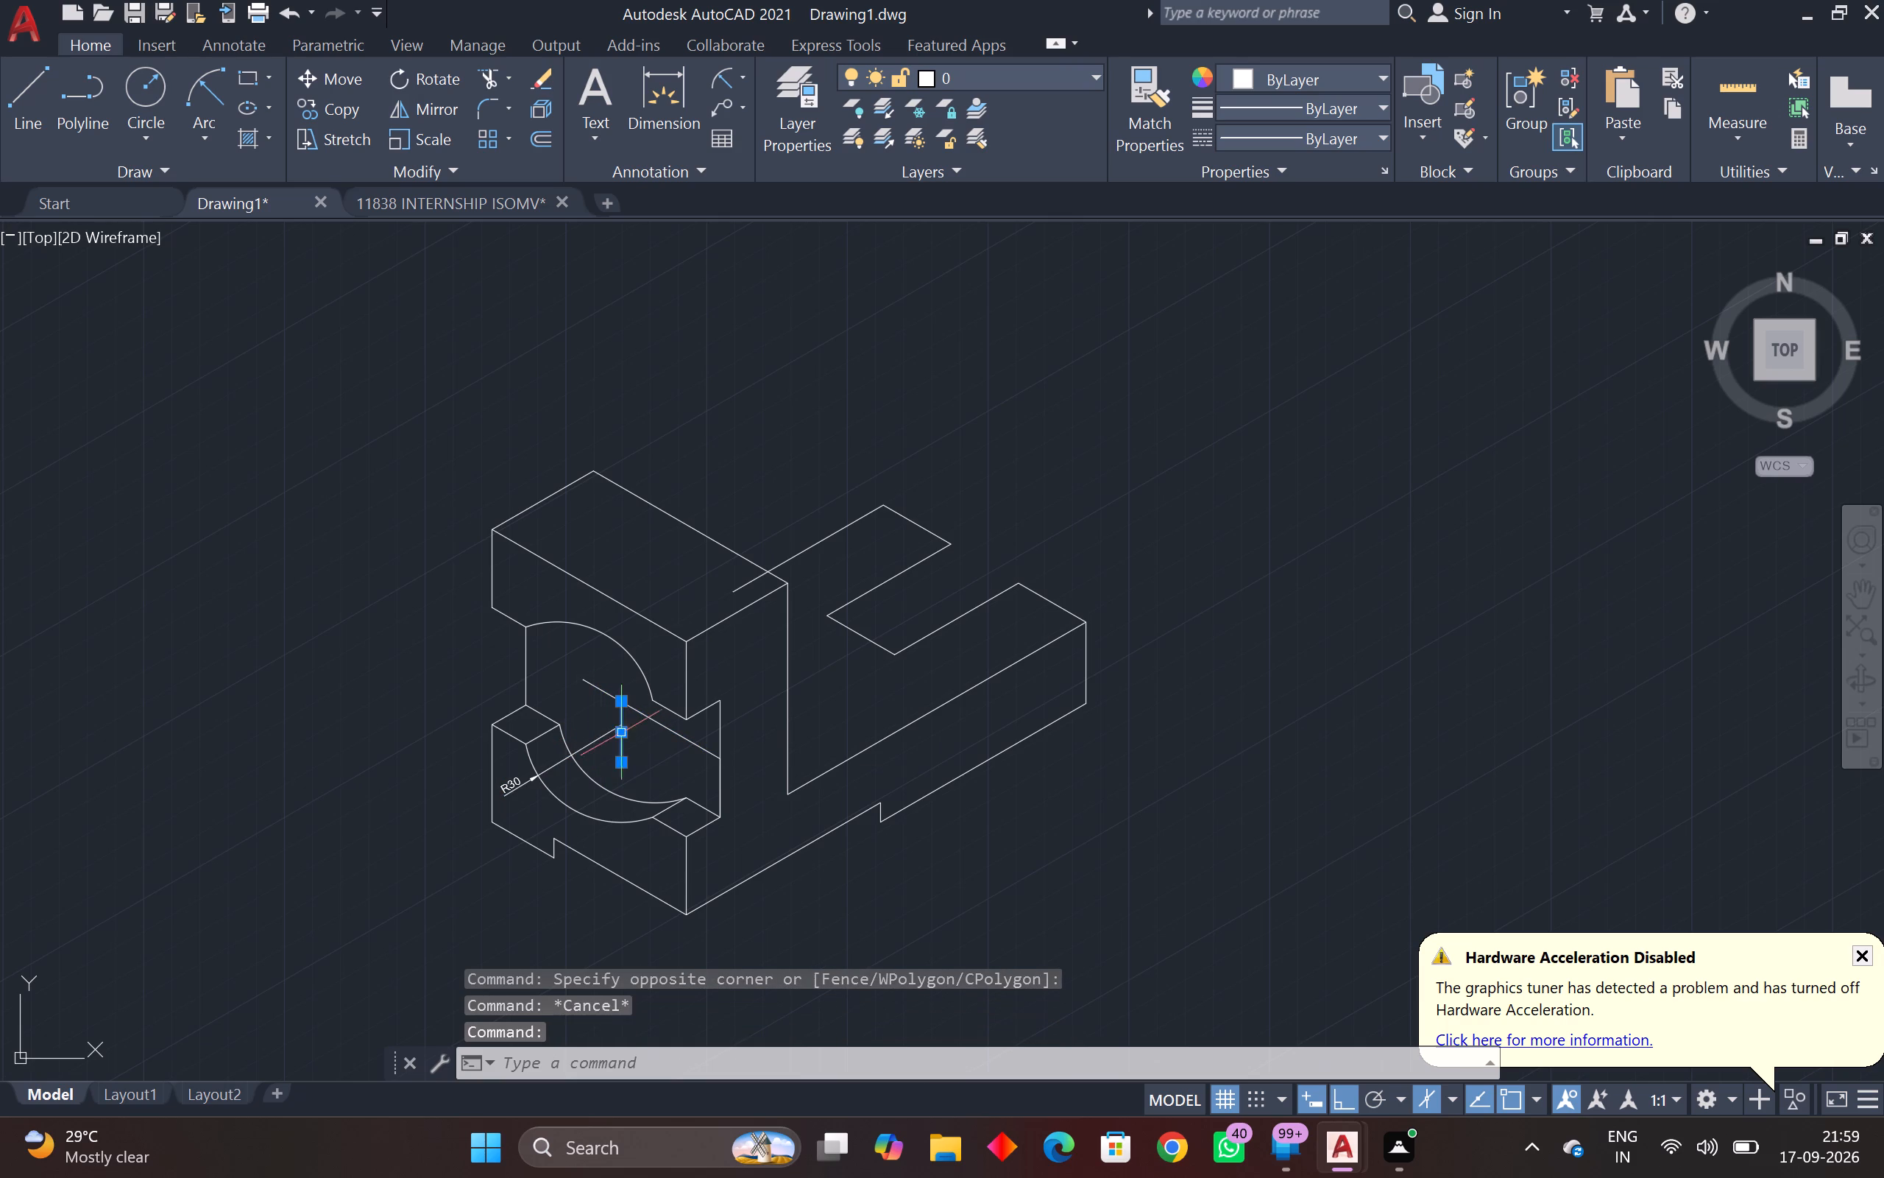
click(592, 731)
click(599, 741)
click(599, 746)
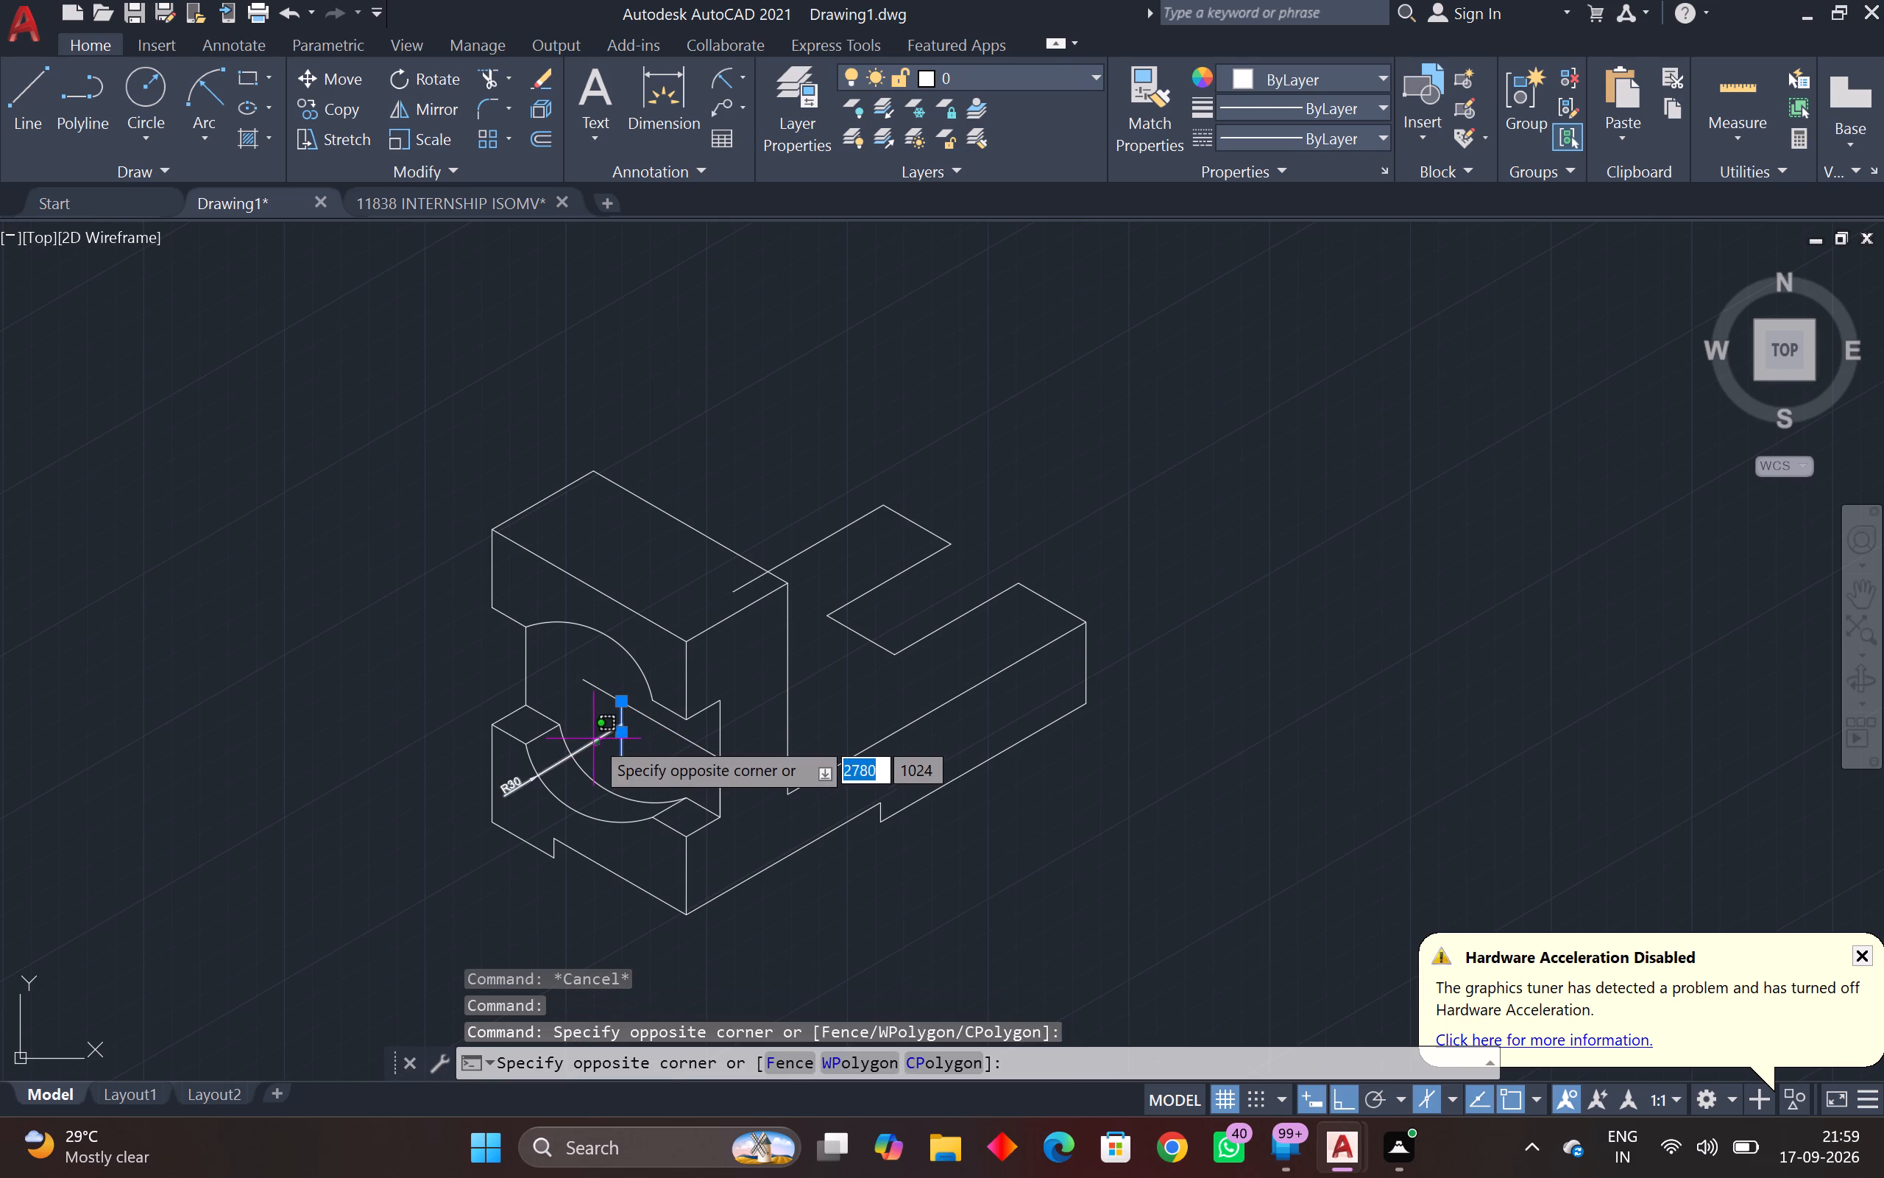
click(593, 738)
key(Delete)
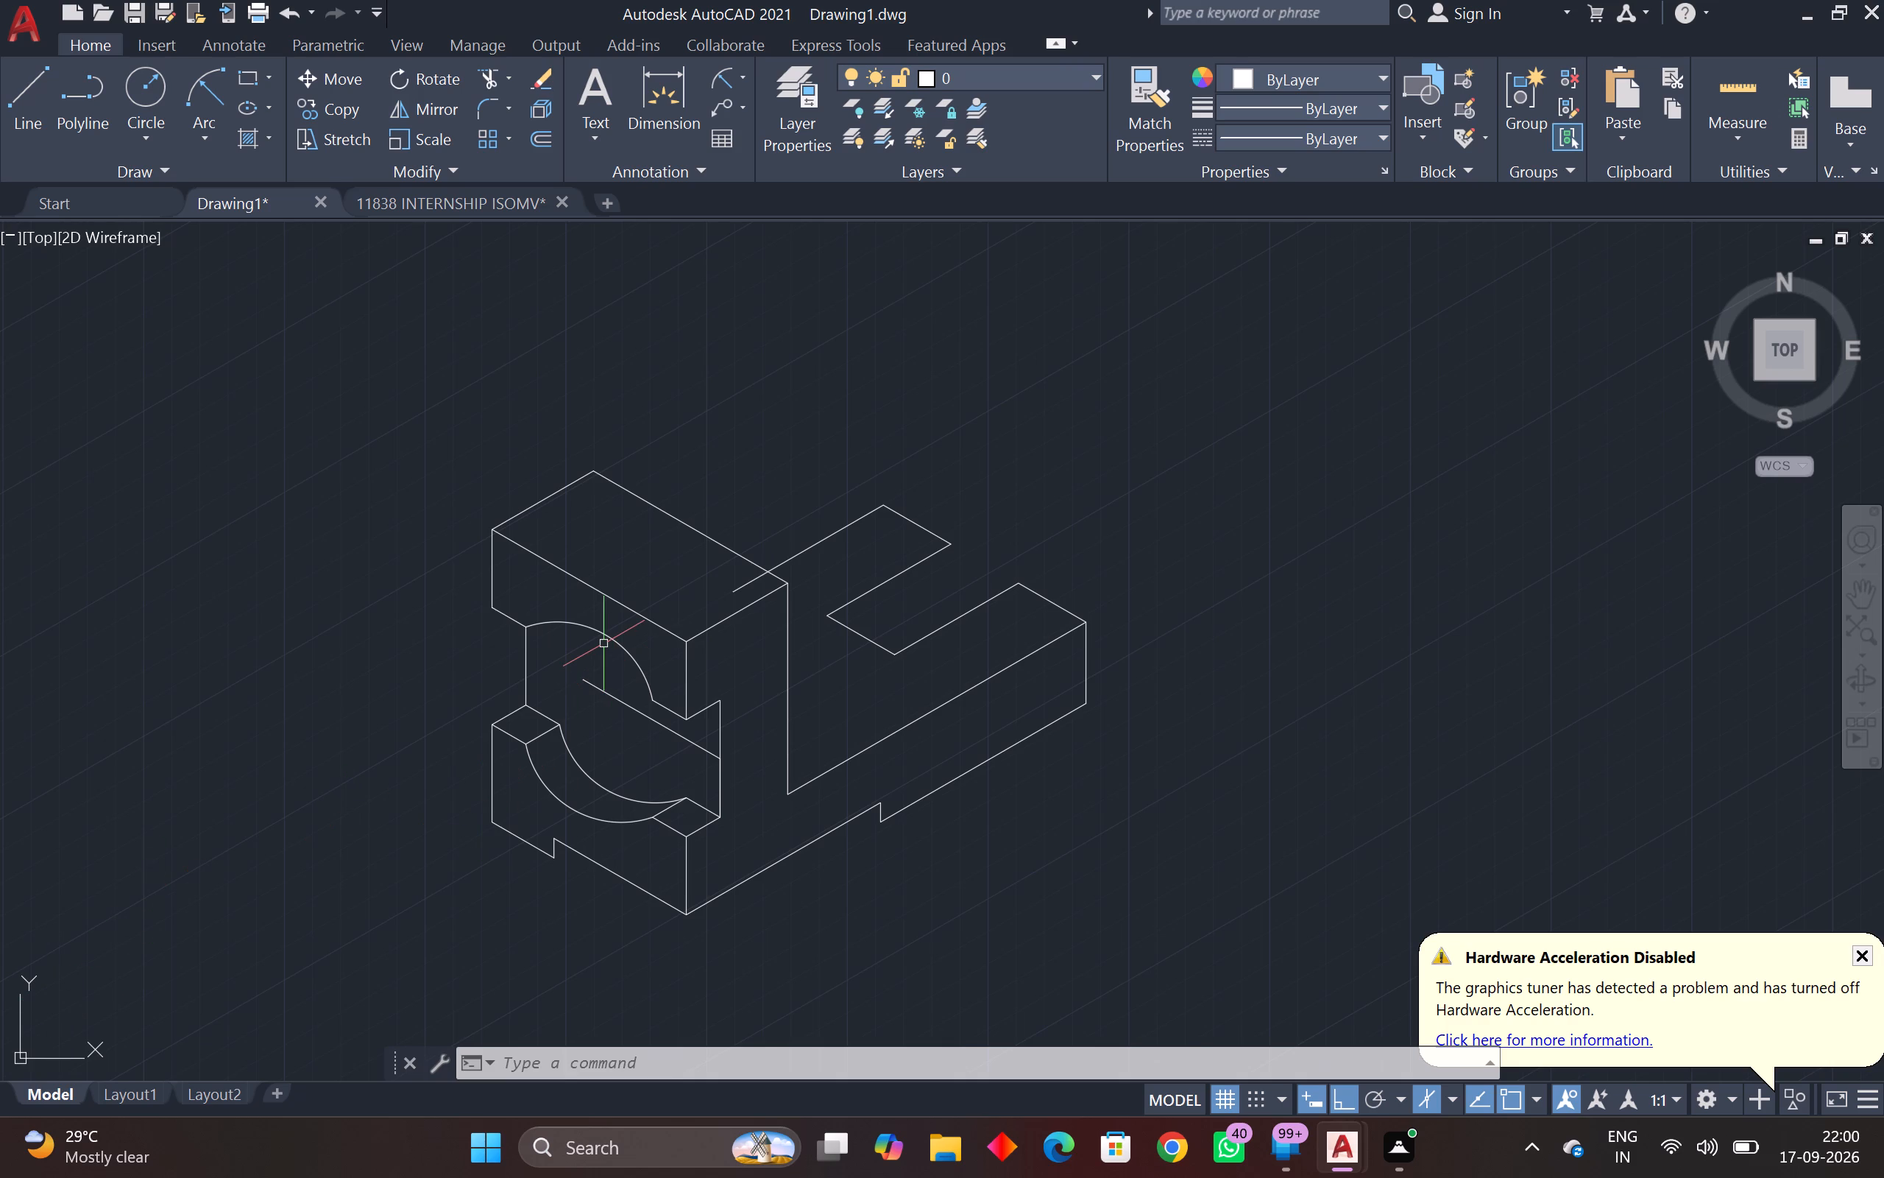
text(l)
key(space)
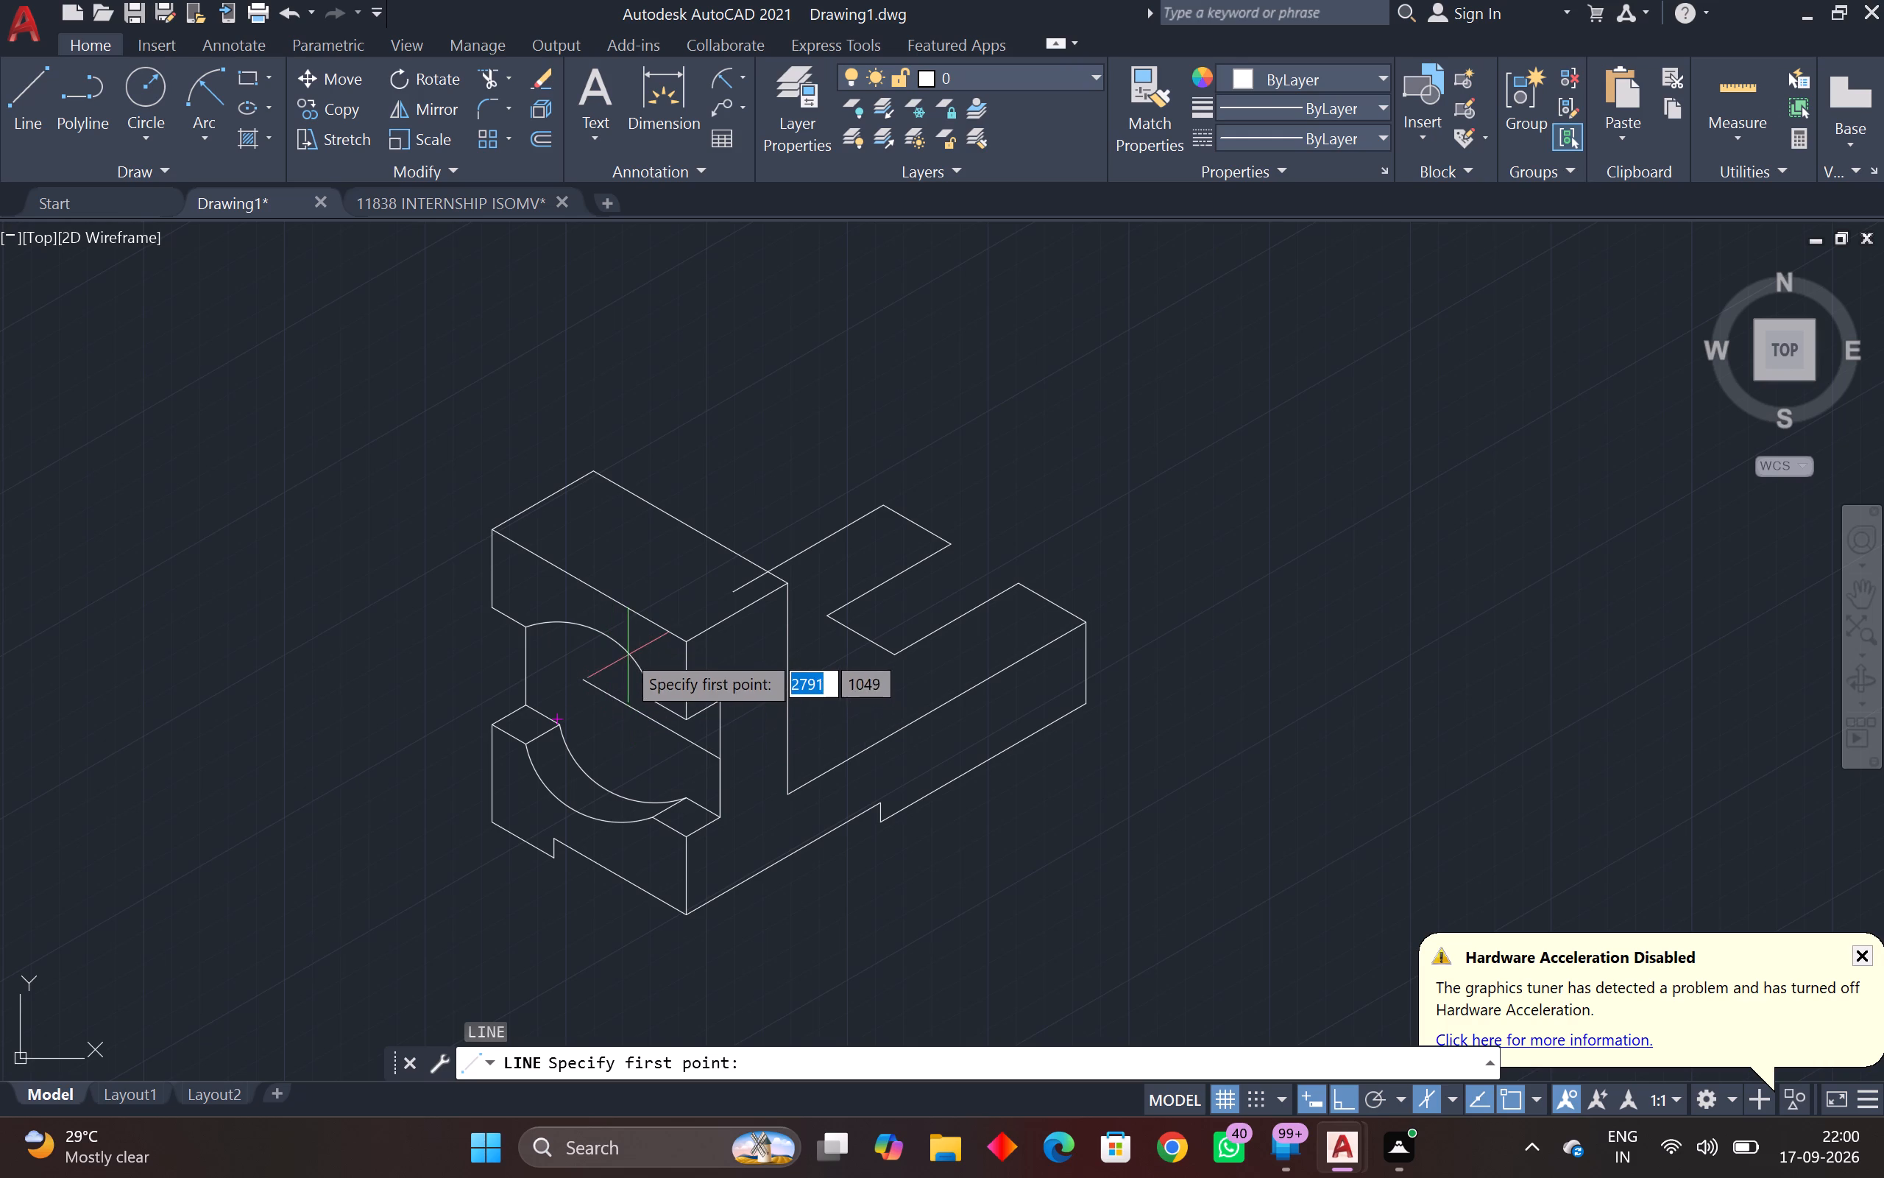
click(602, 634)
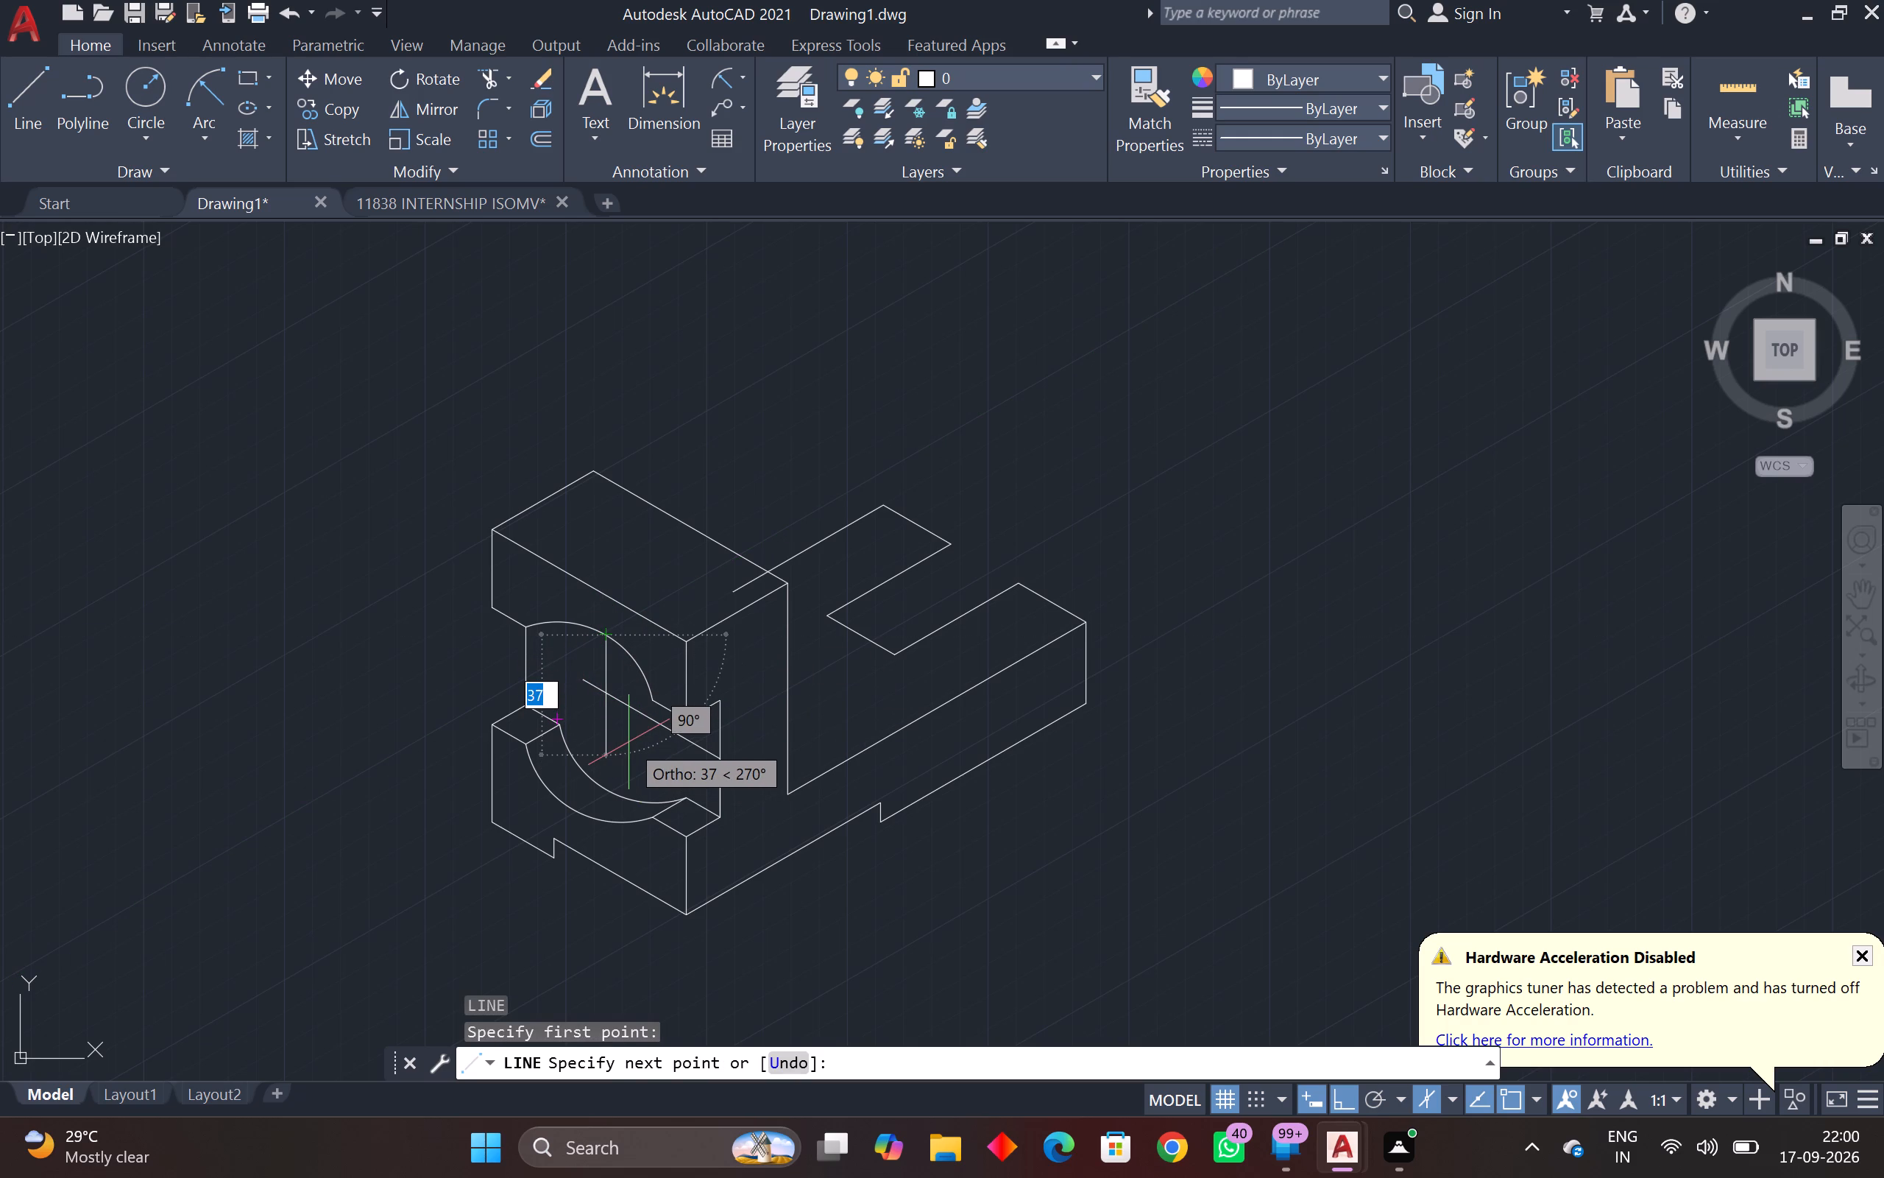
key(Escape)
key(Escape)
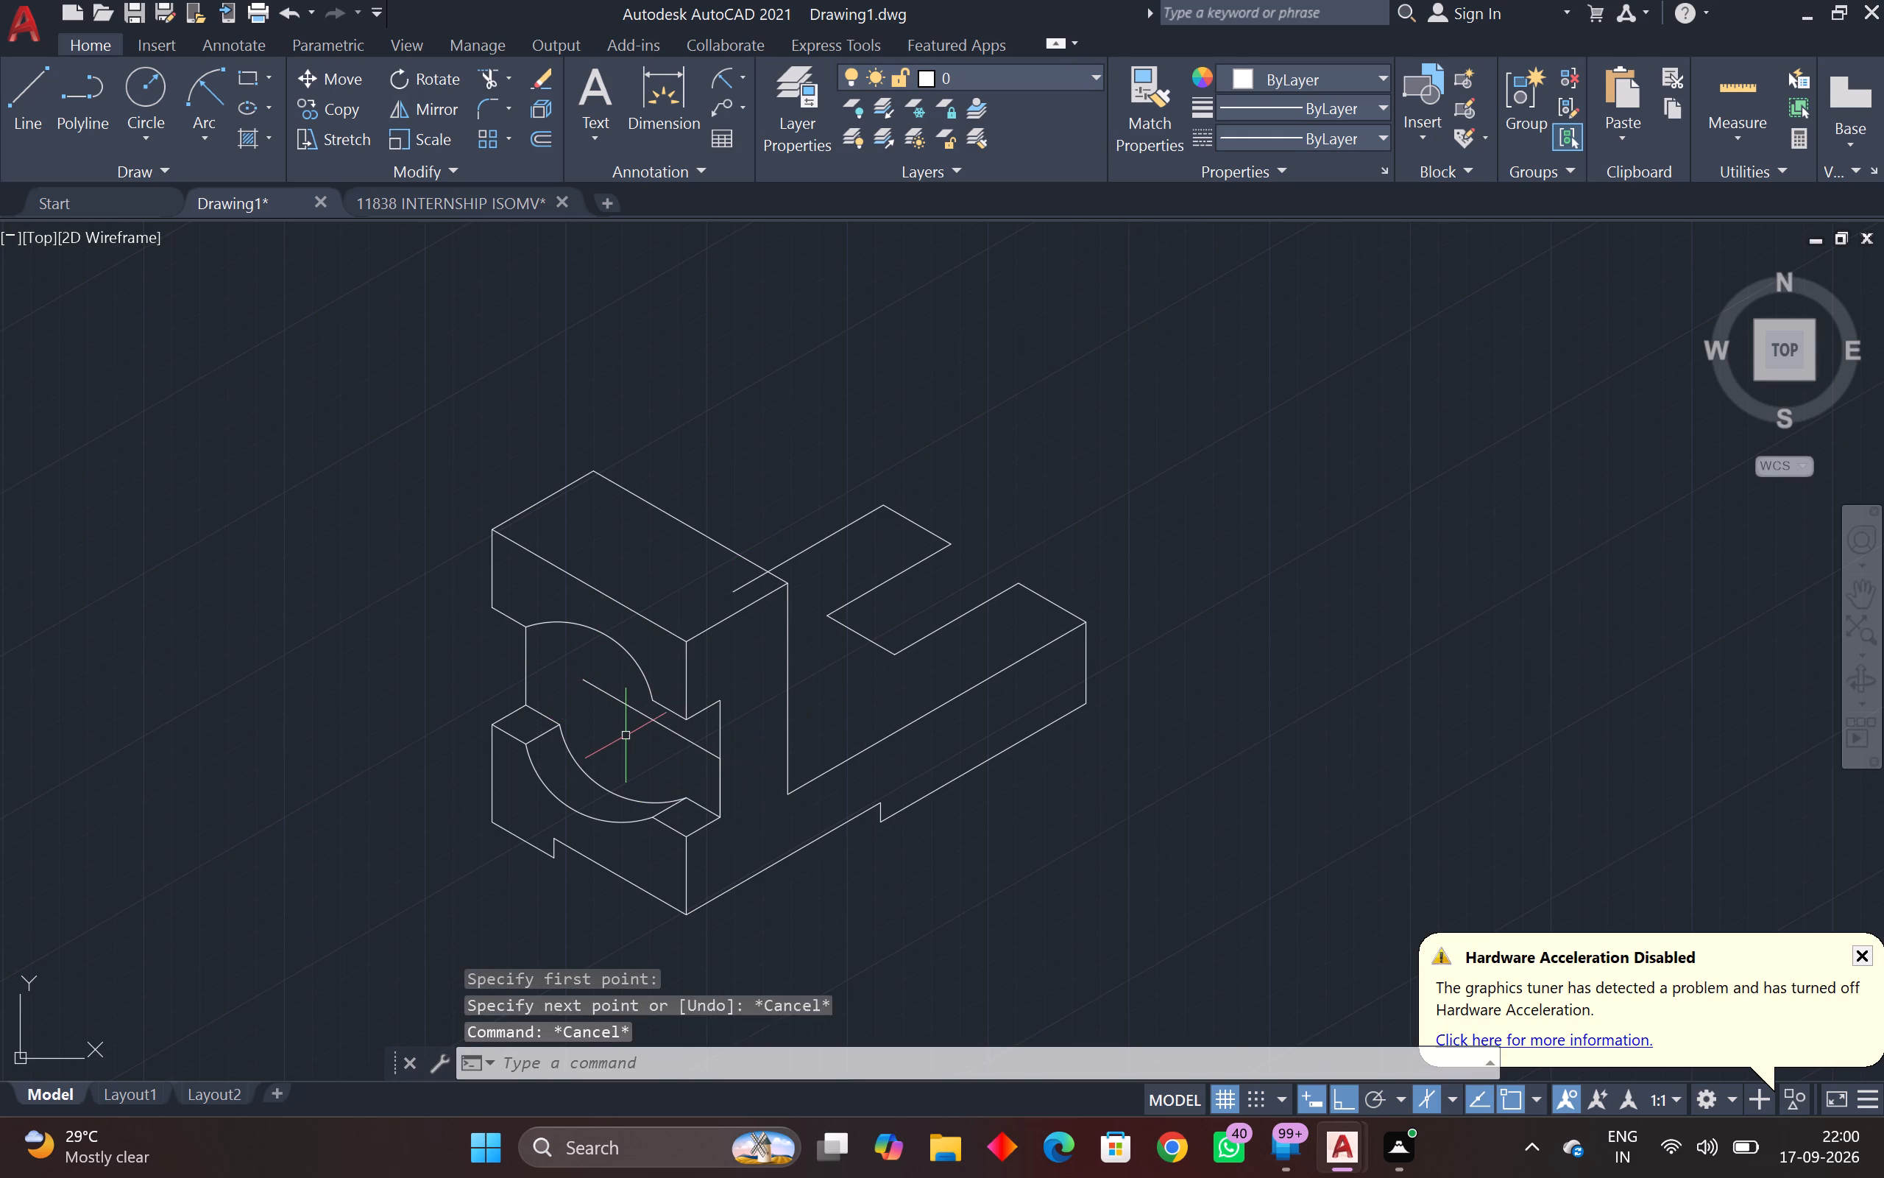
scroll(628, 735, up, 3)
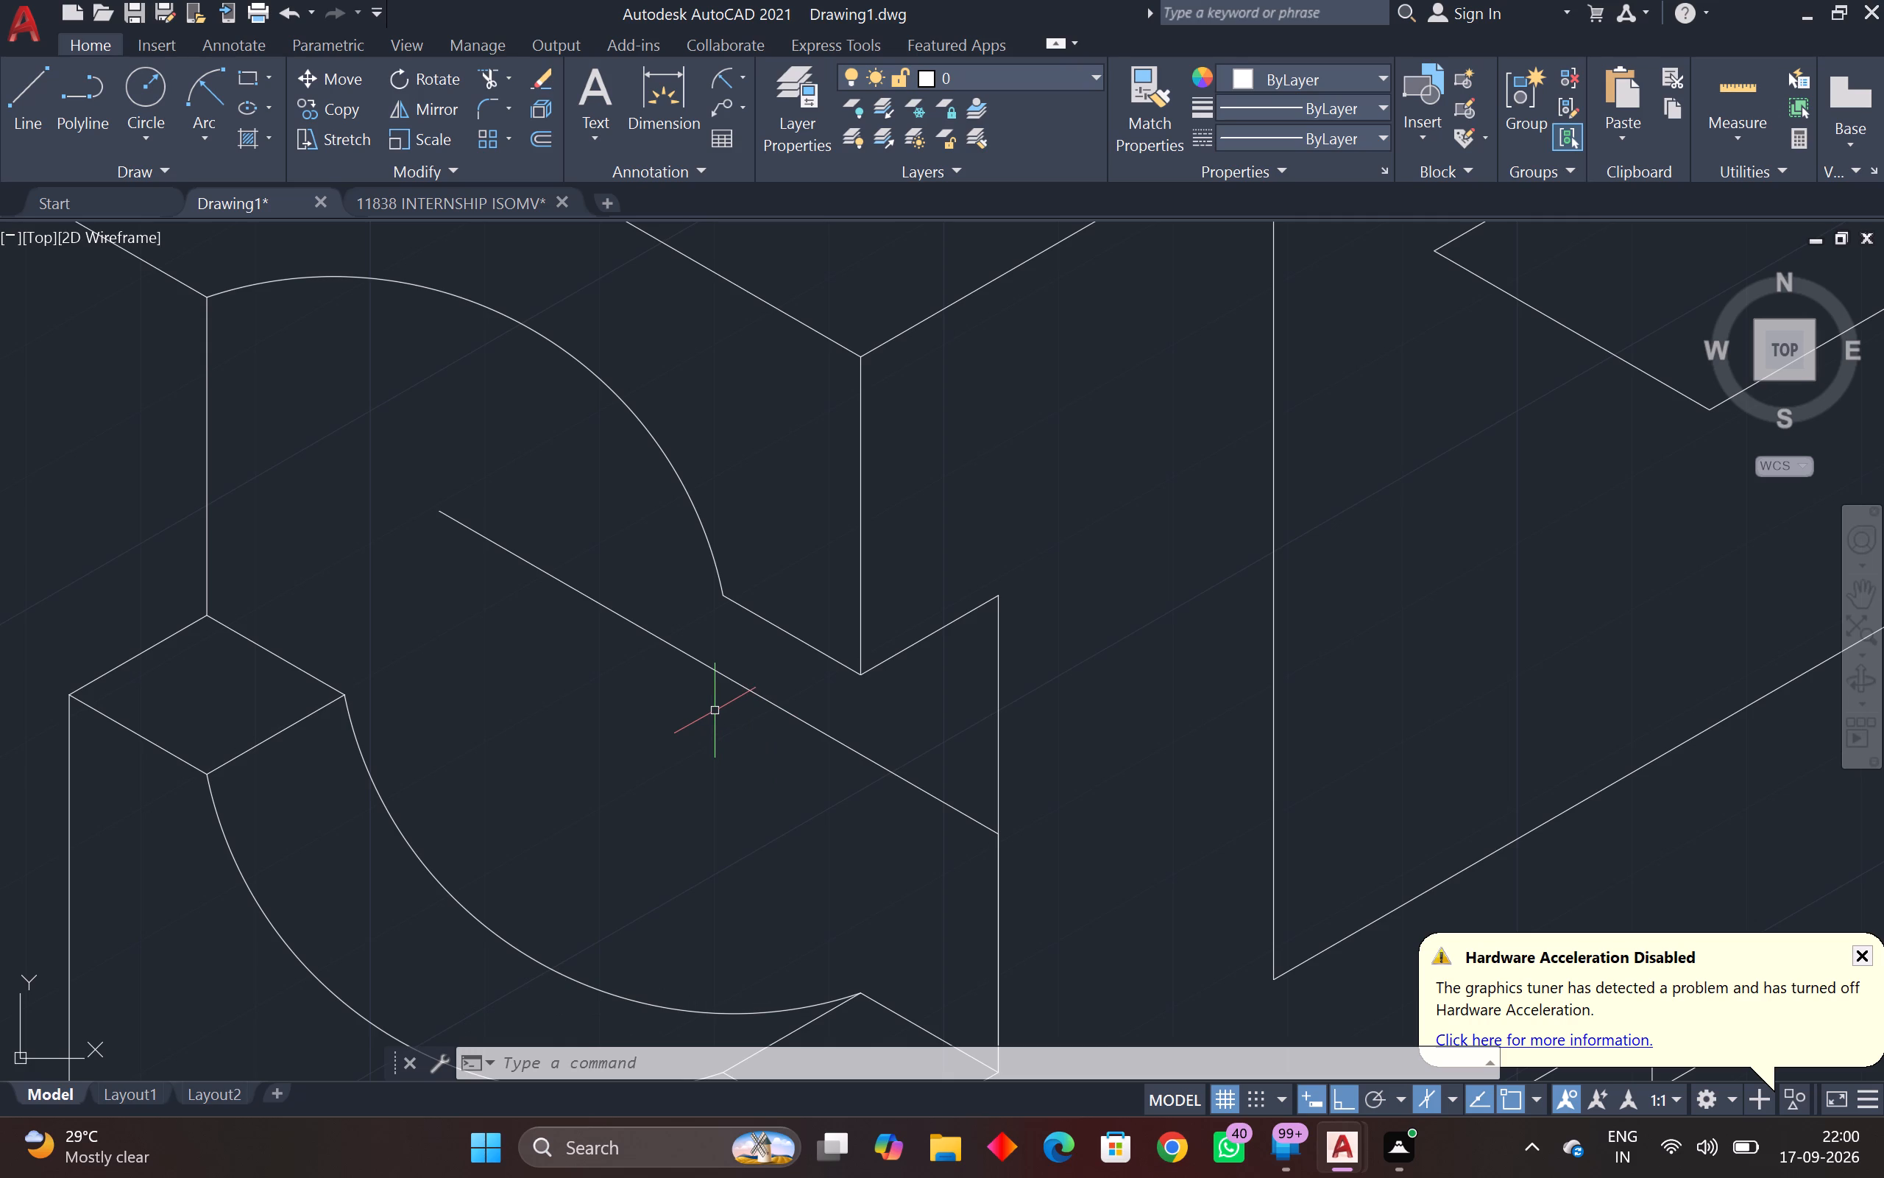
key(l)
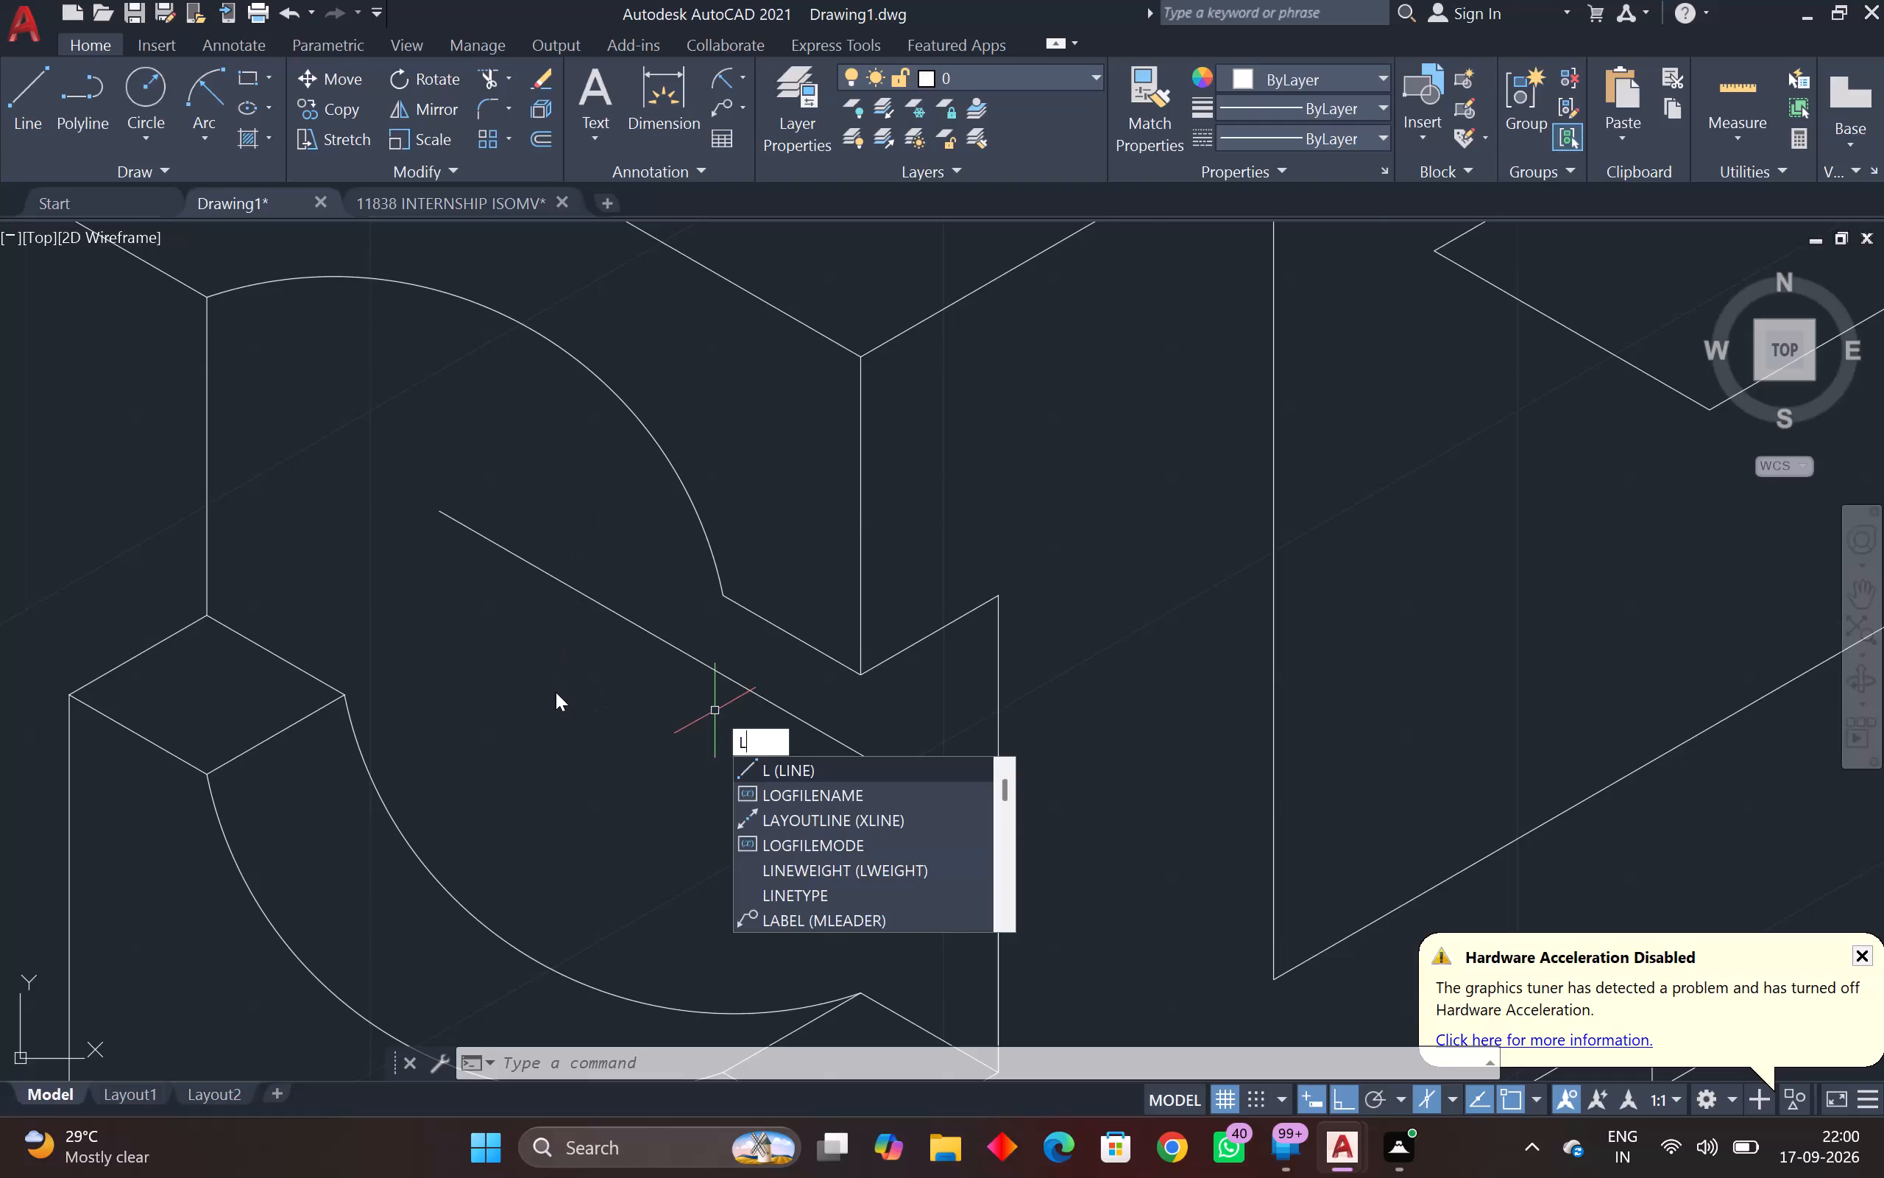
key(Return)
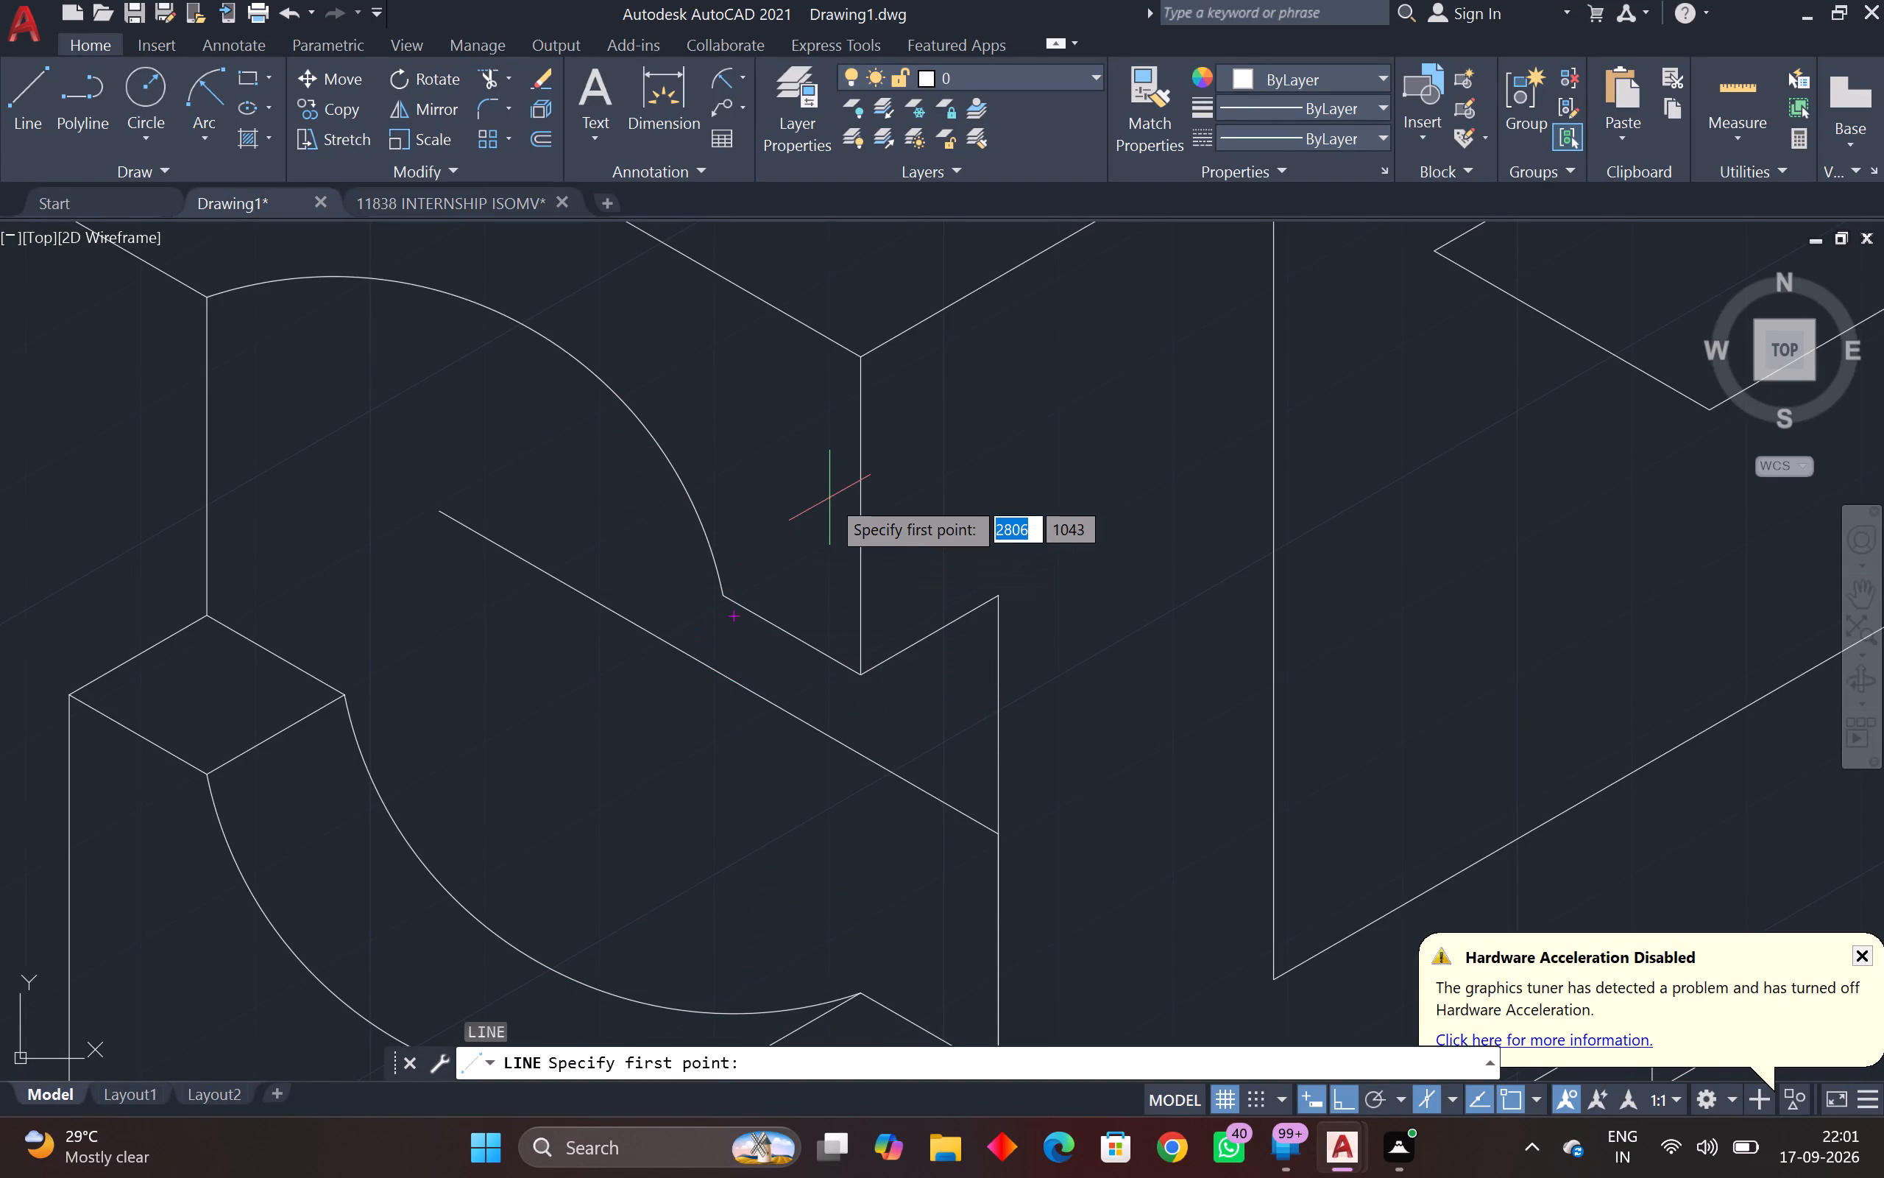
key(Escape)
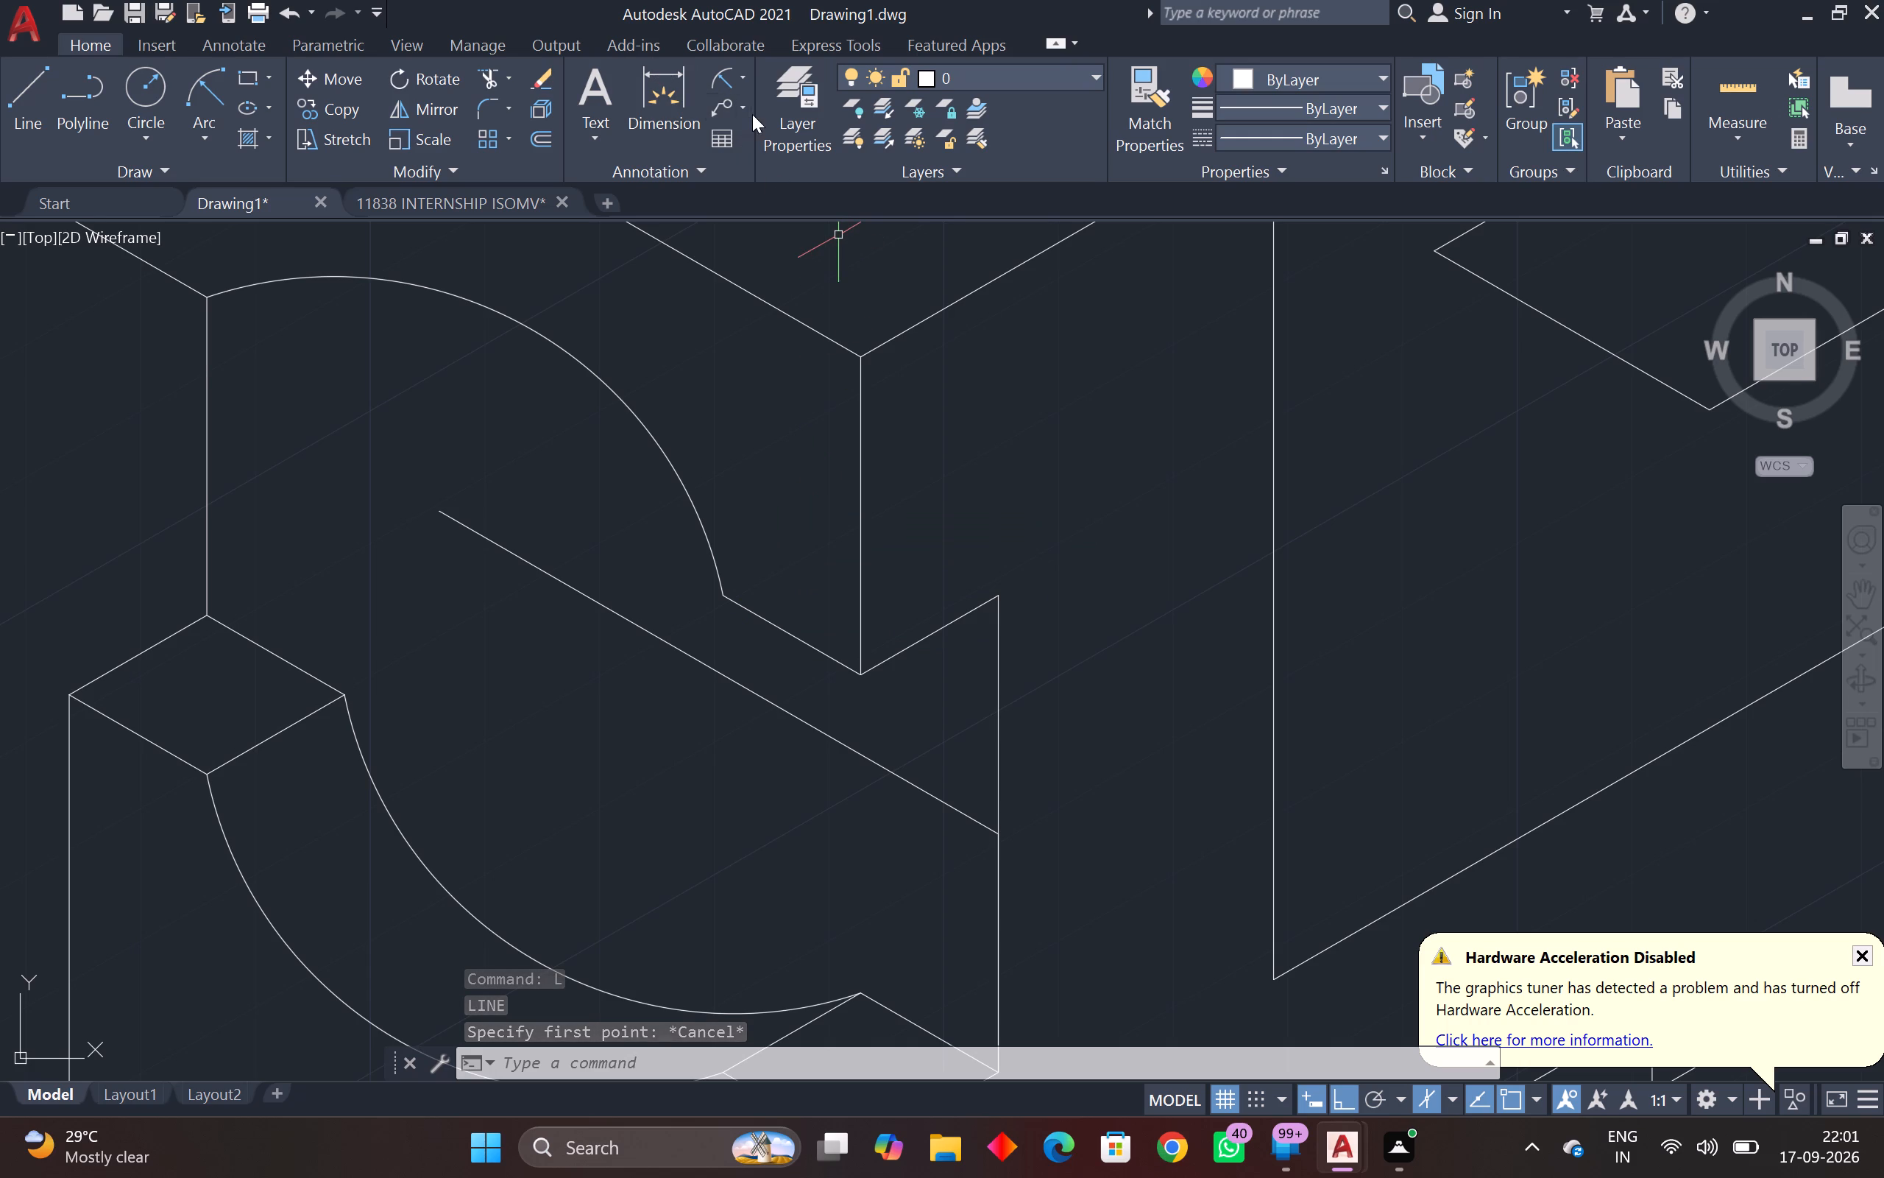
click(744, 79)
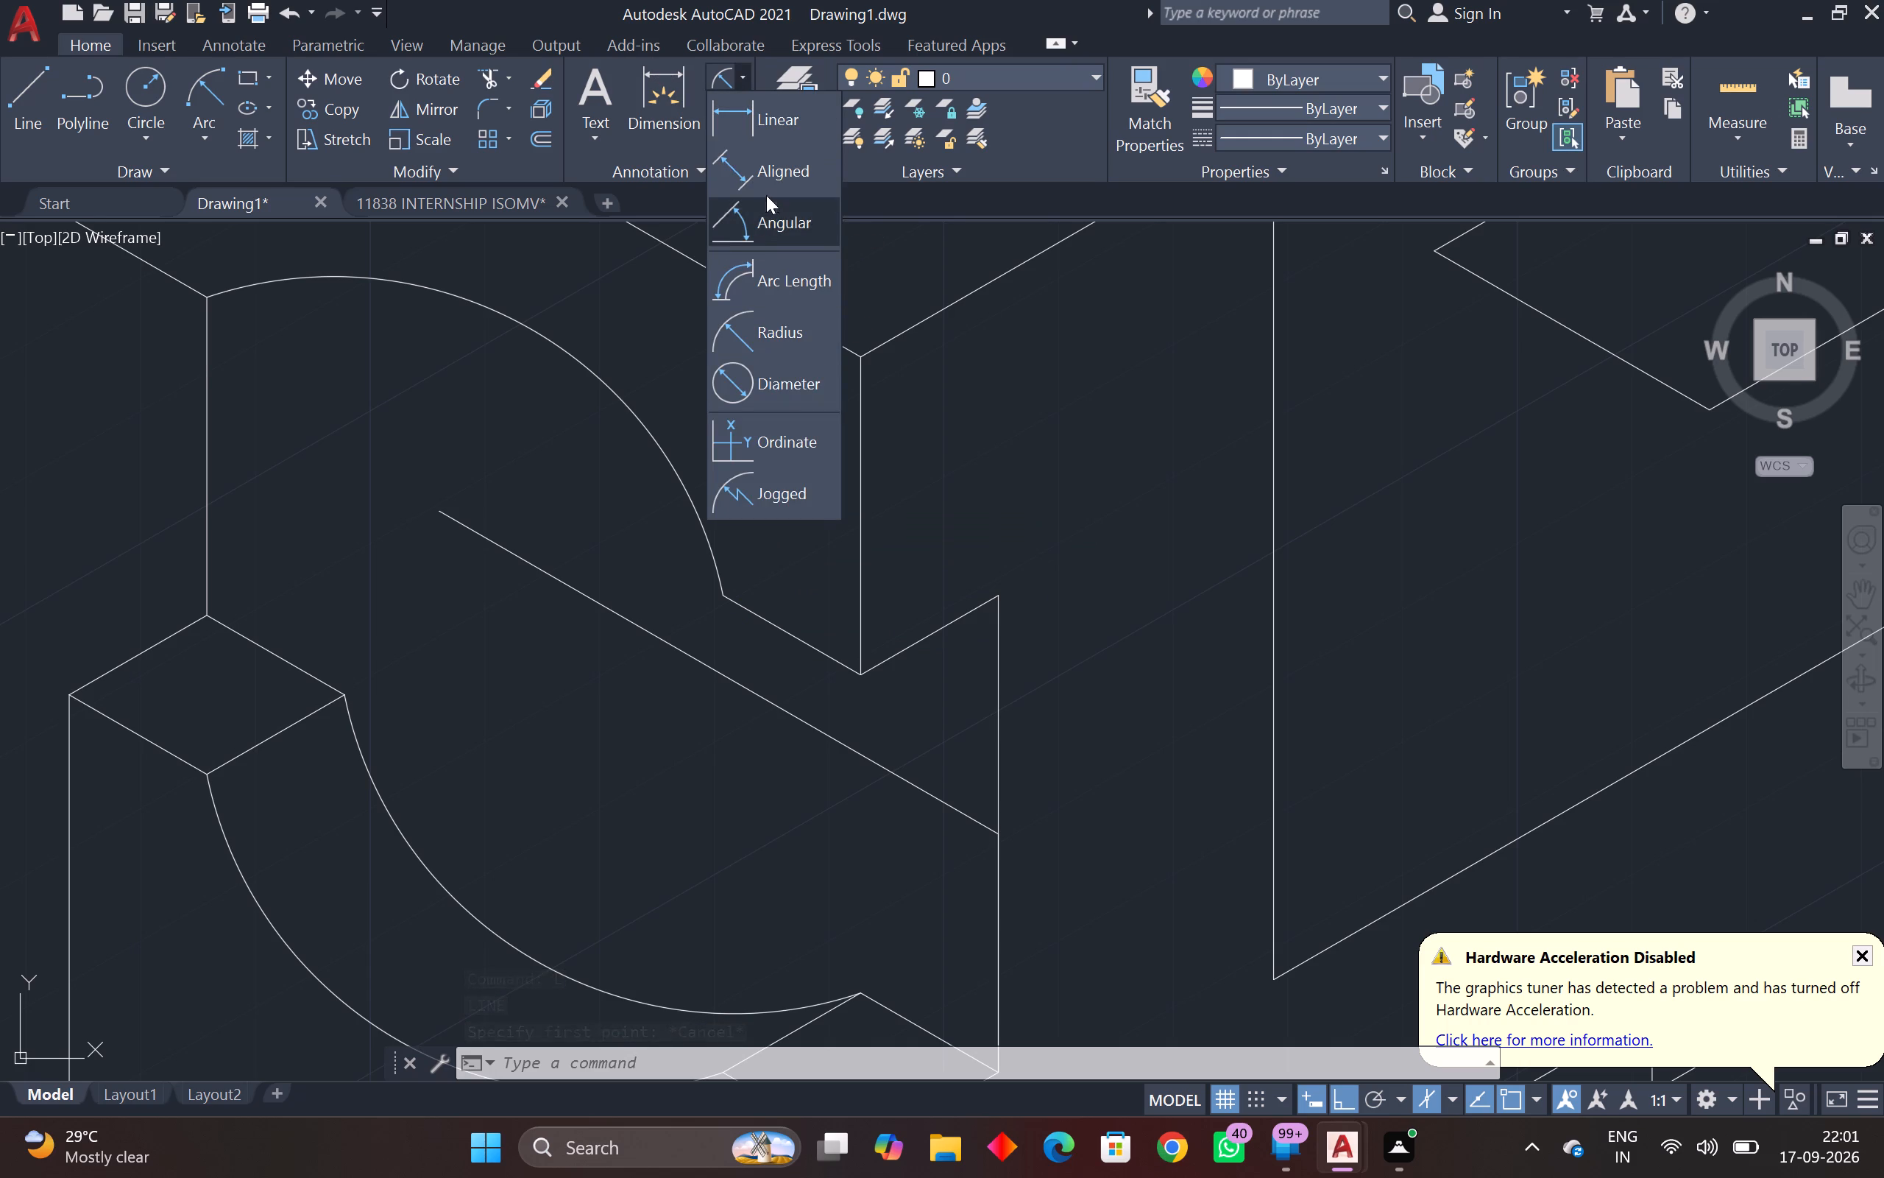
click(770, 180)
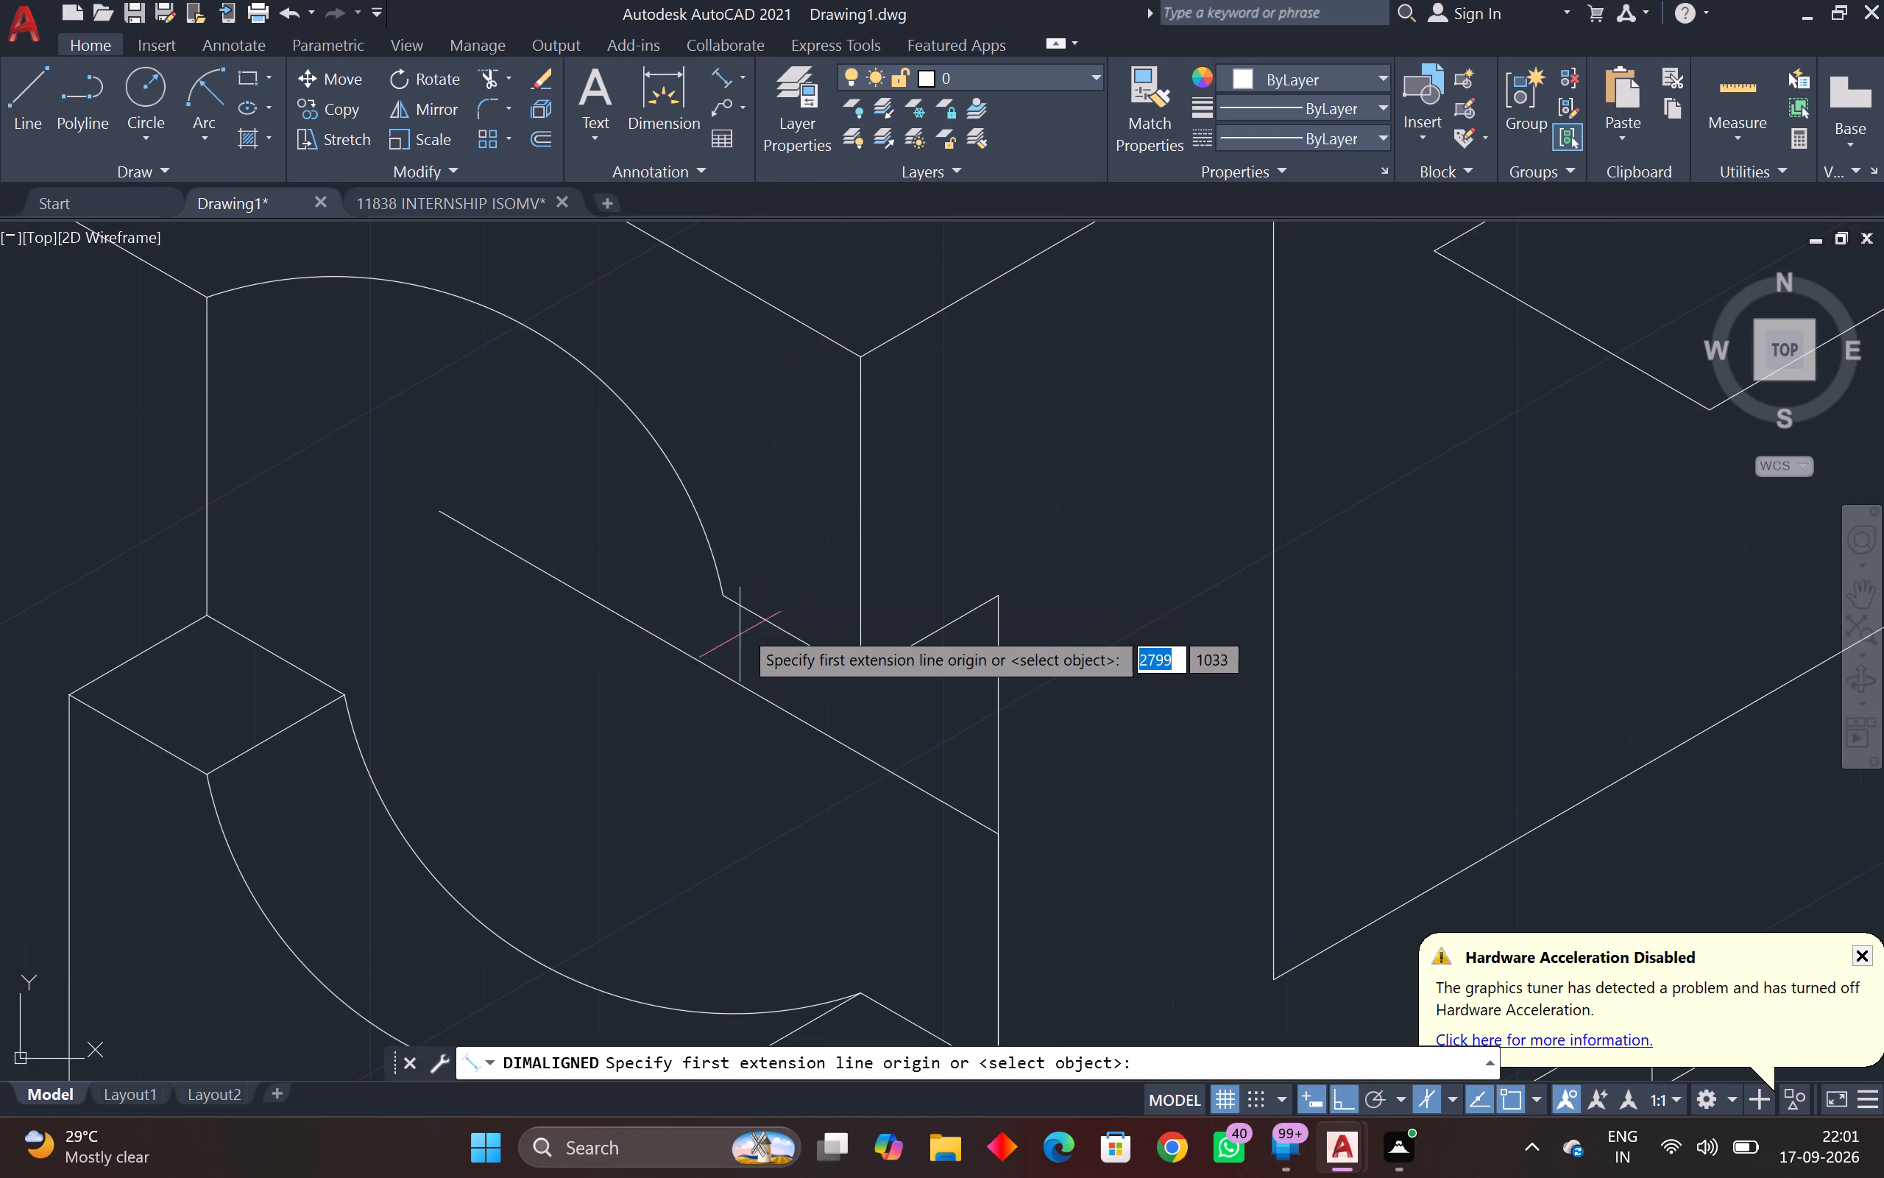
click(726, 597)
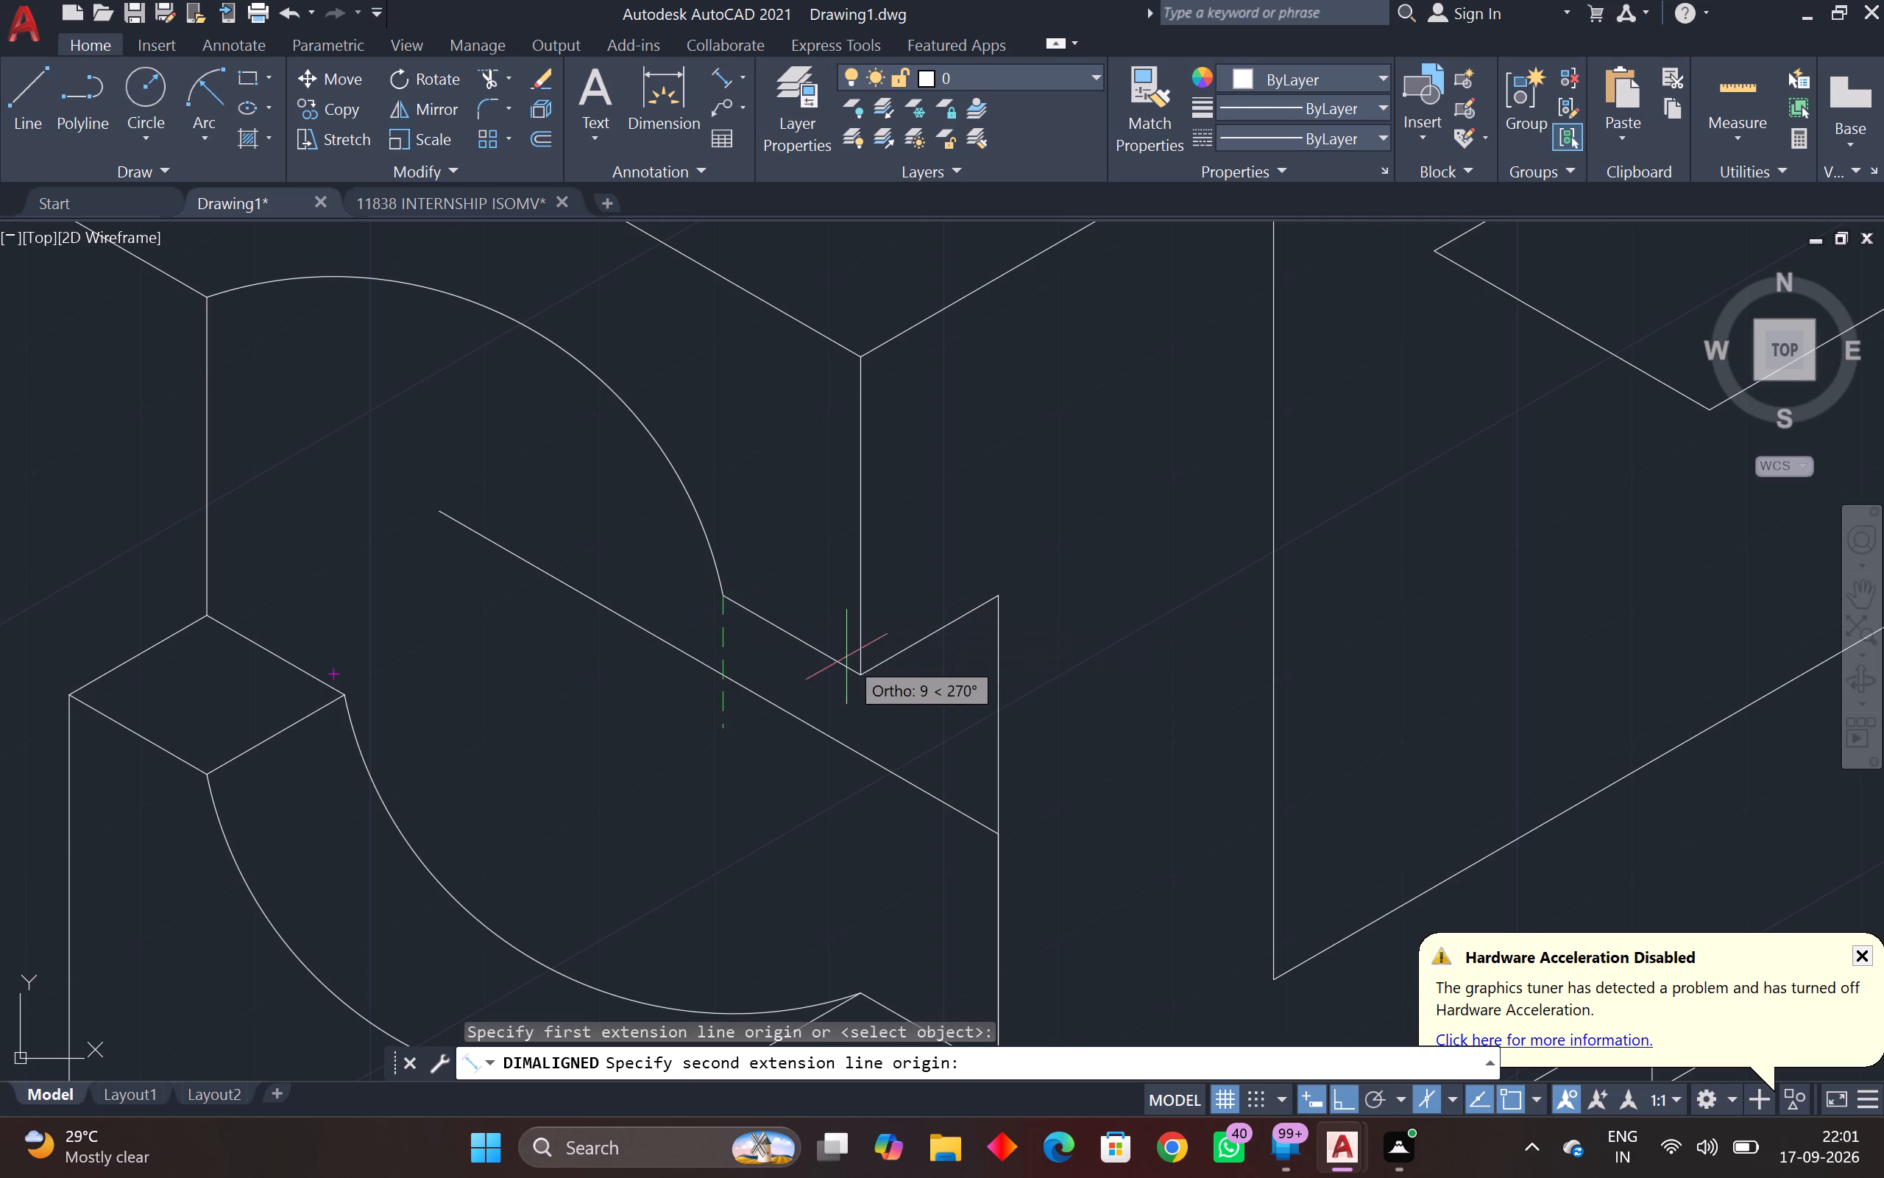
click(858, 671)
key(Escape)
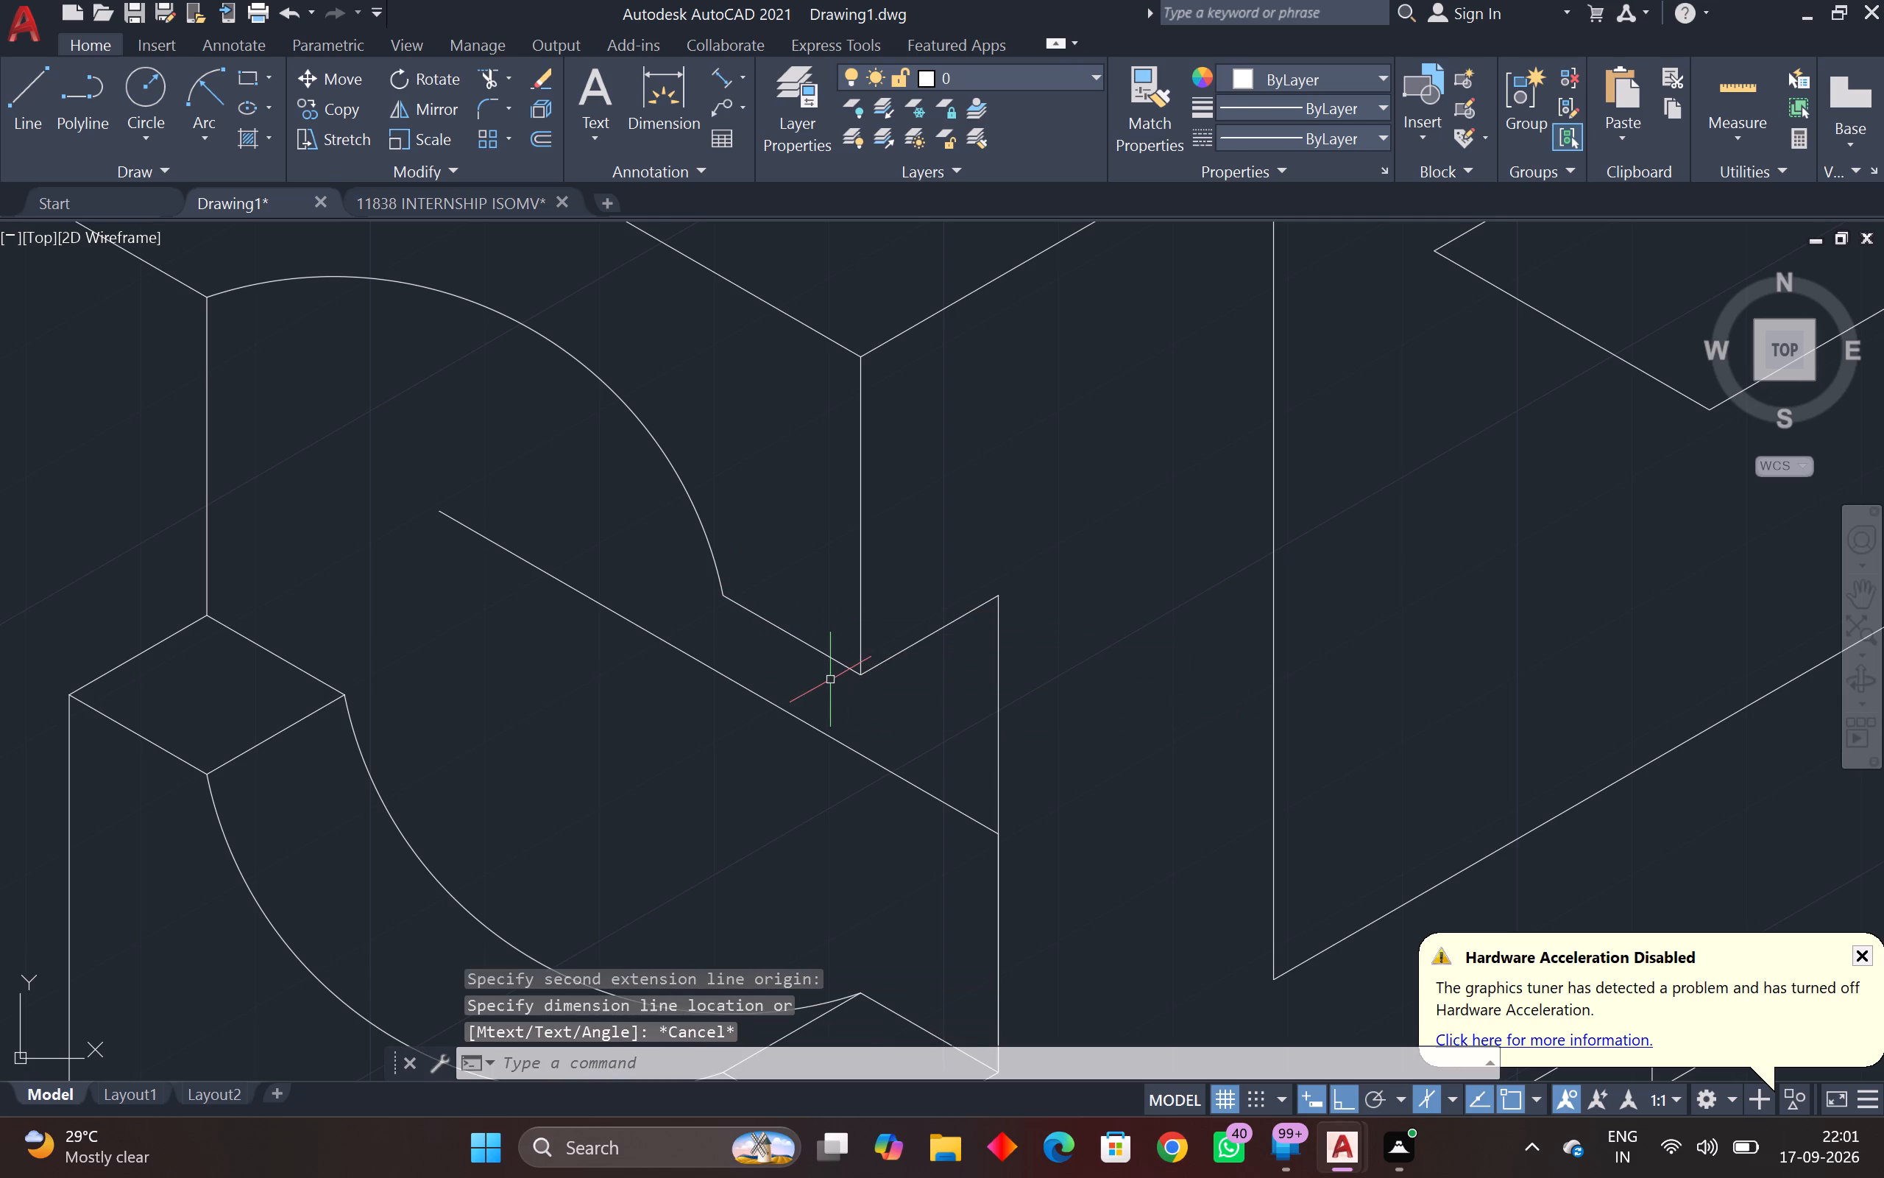
Draw a vertical line about 18 long upward from the center of the lower front radius 30 arc, crossing the slanted centerline.
middle_drag(846, 688, 955, 724)
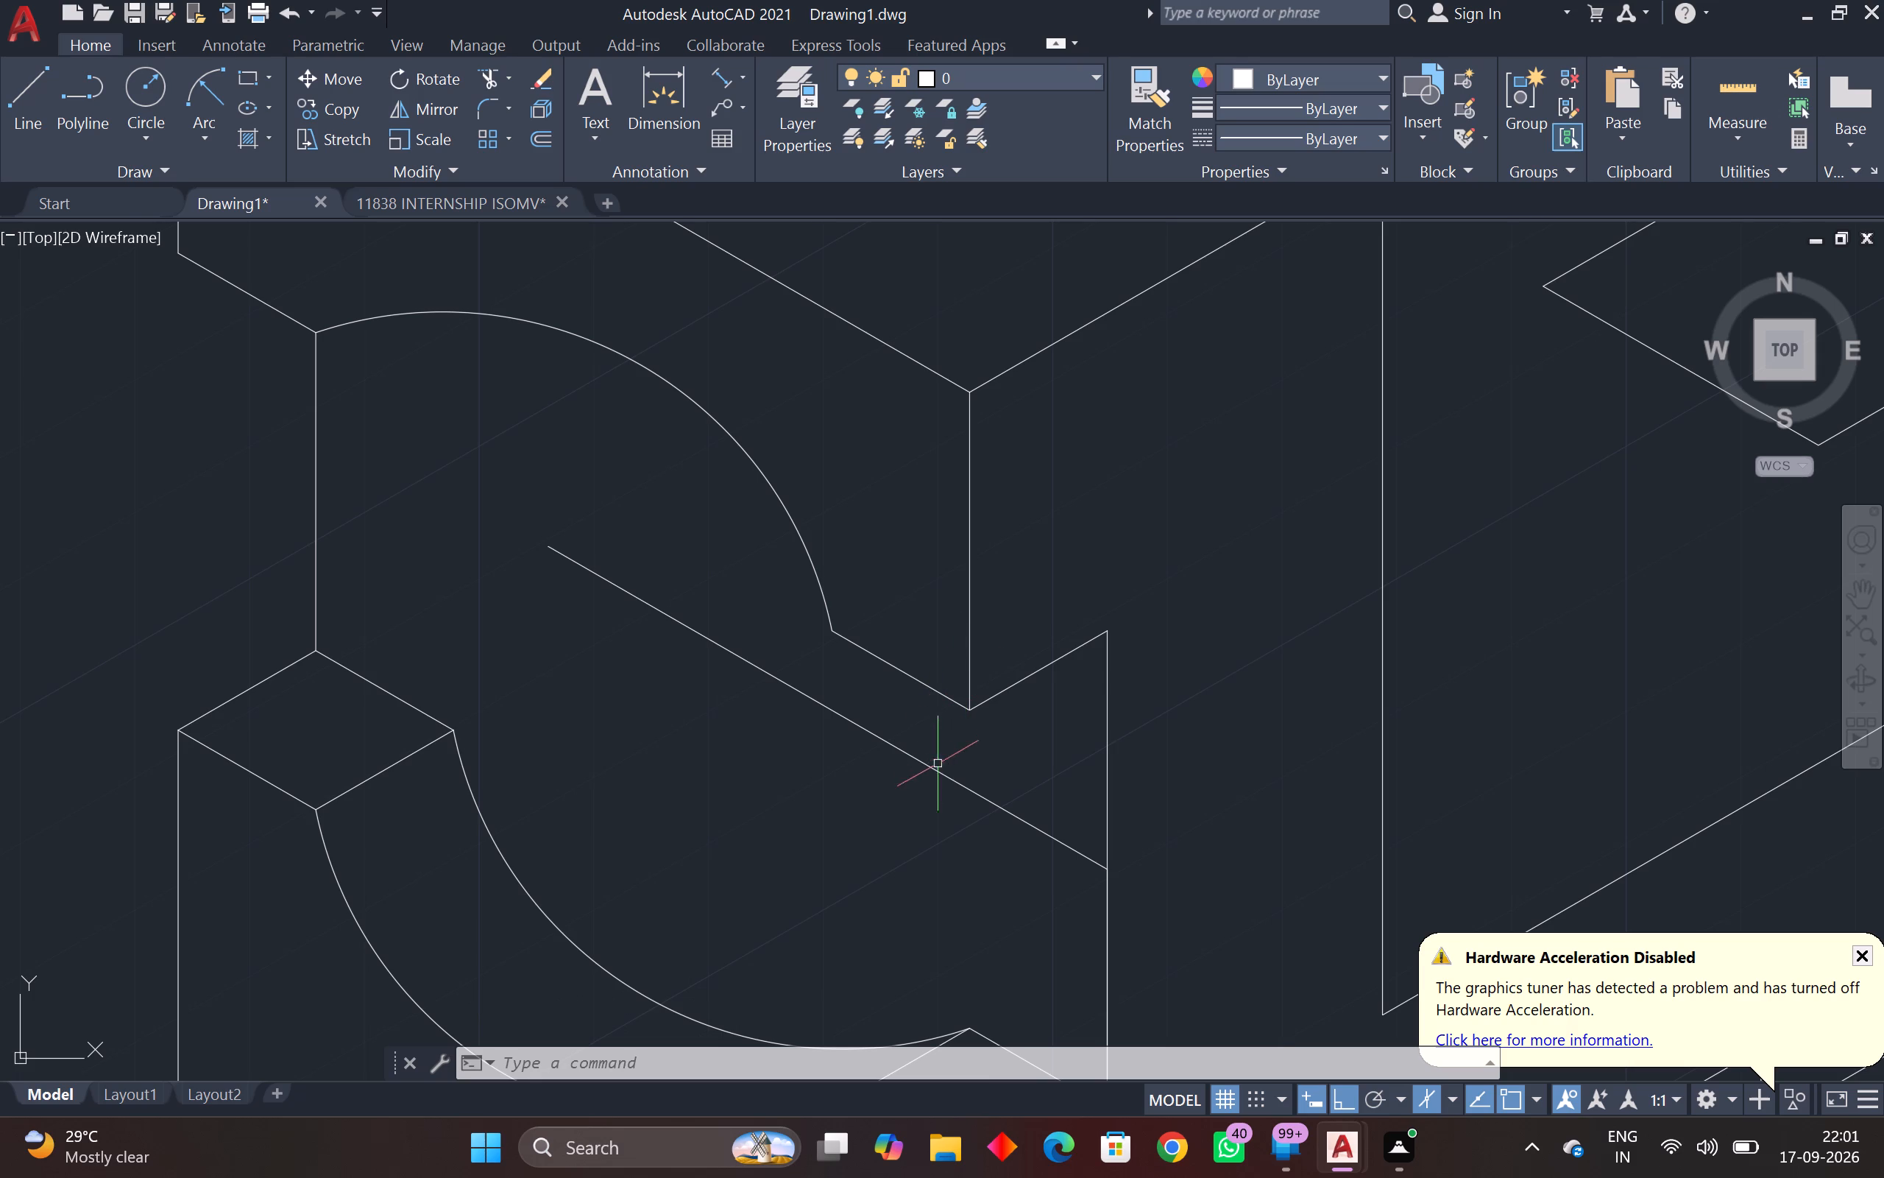
middle_drag(766, 799, 826, 712)
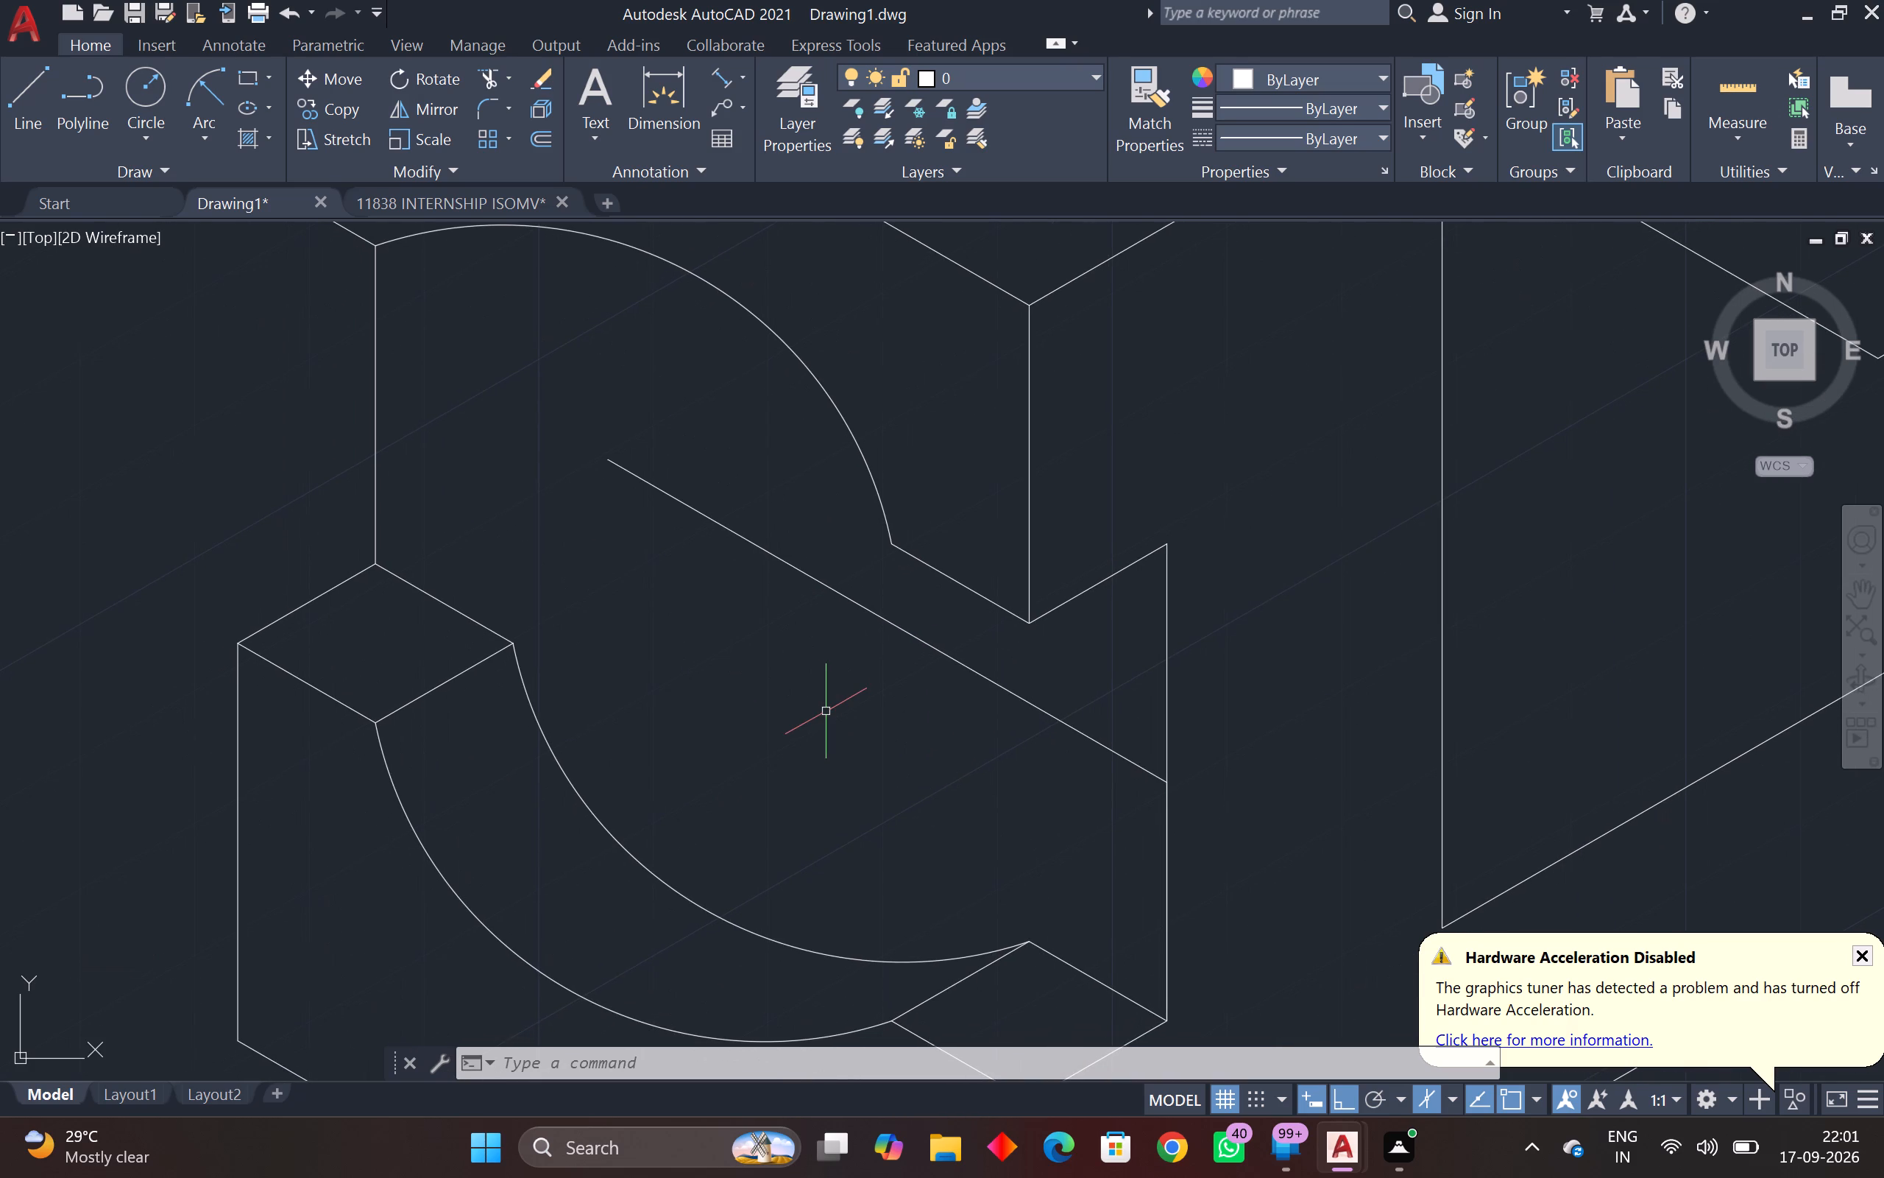
text(l)
key(space)
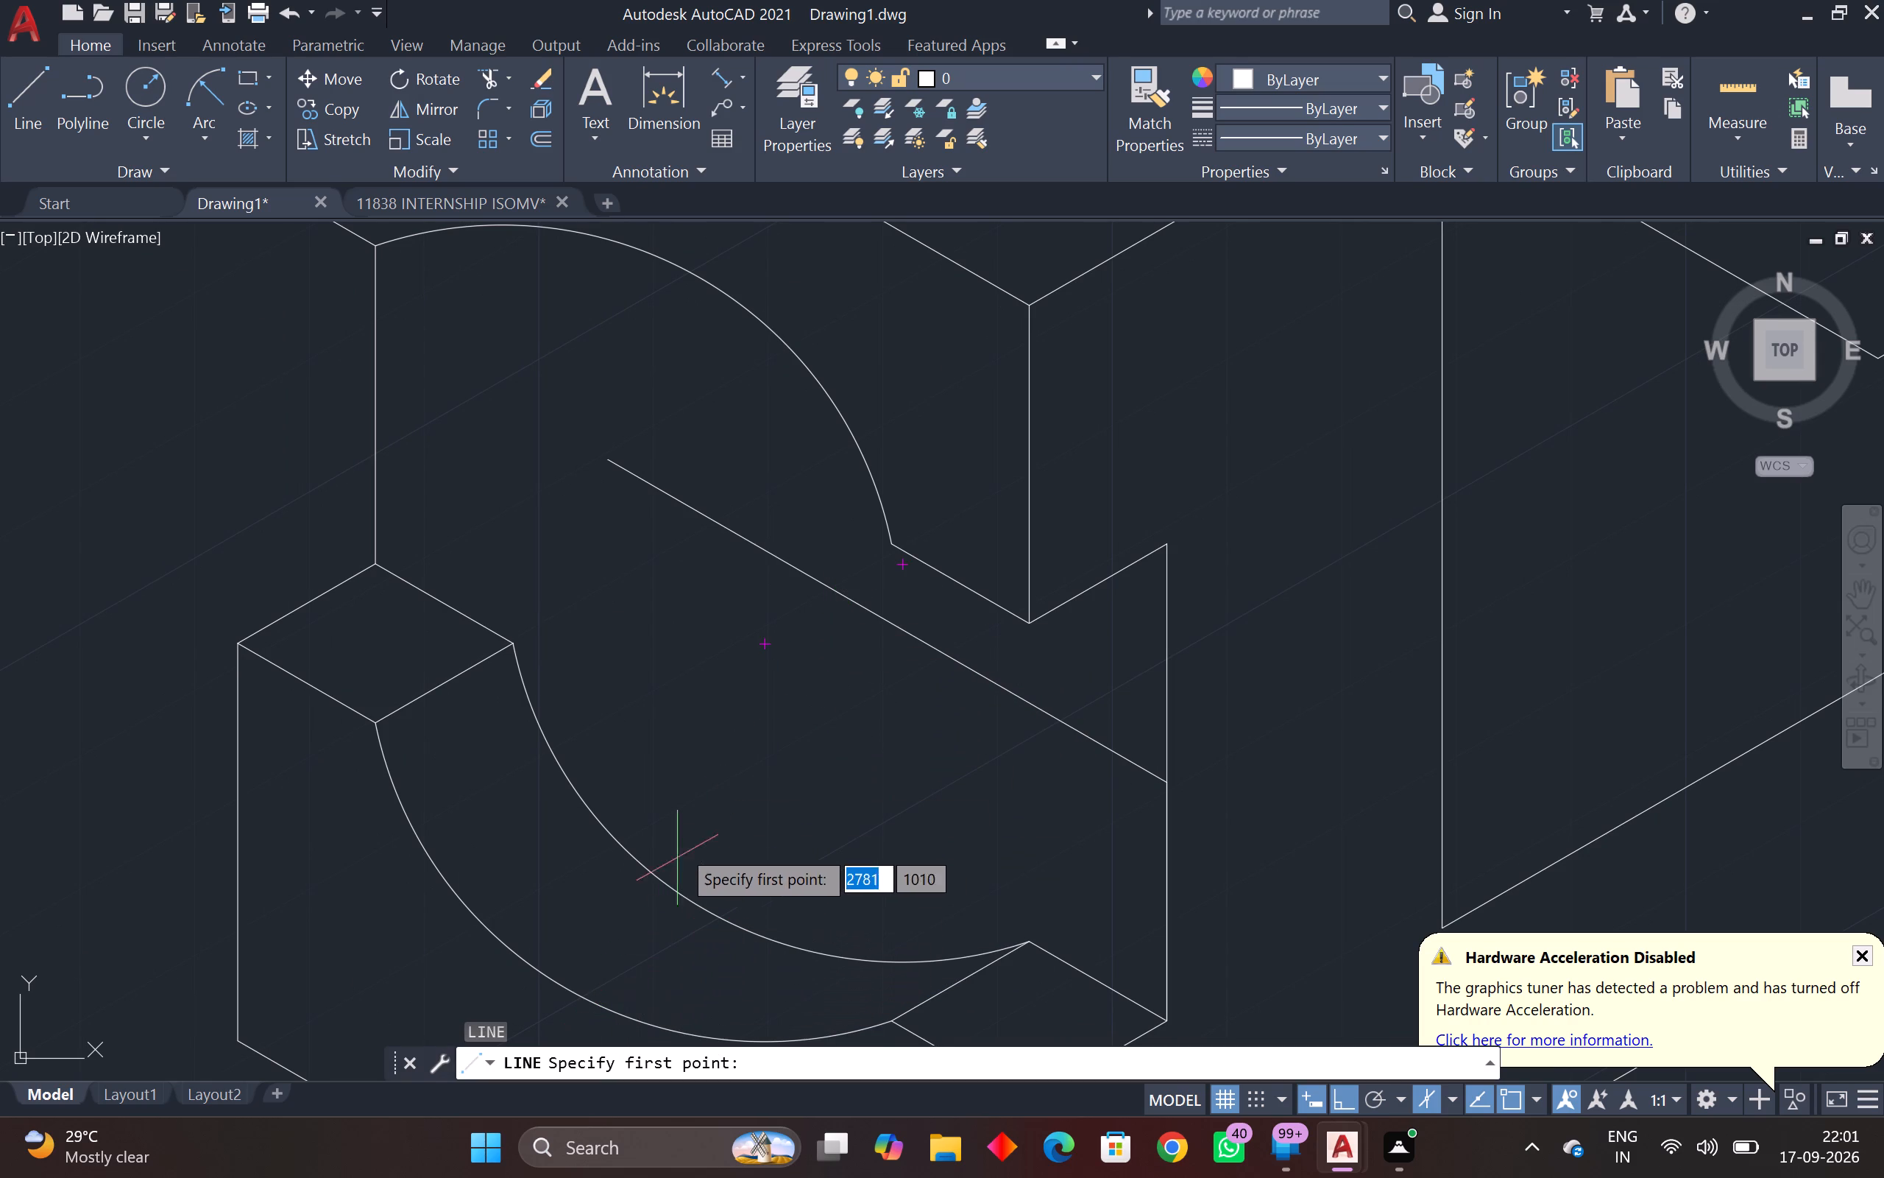
click(765, 650)
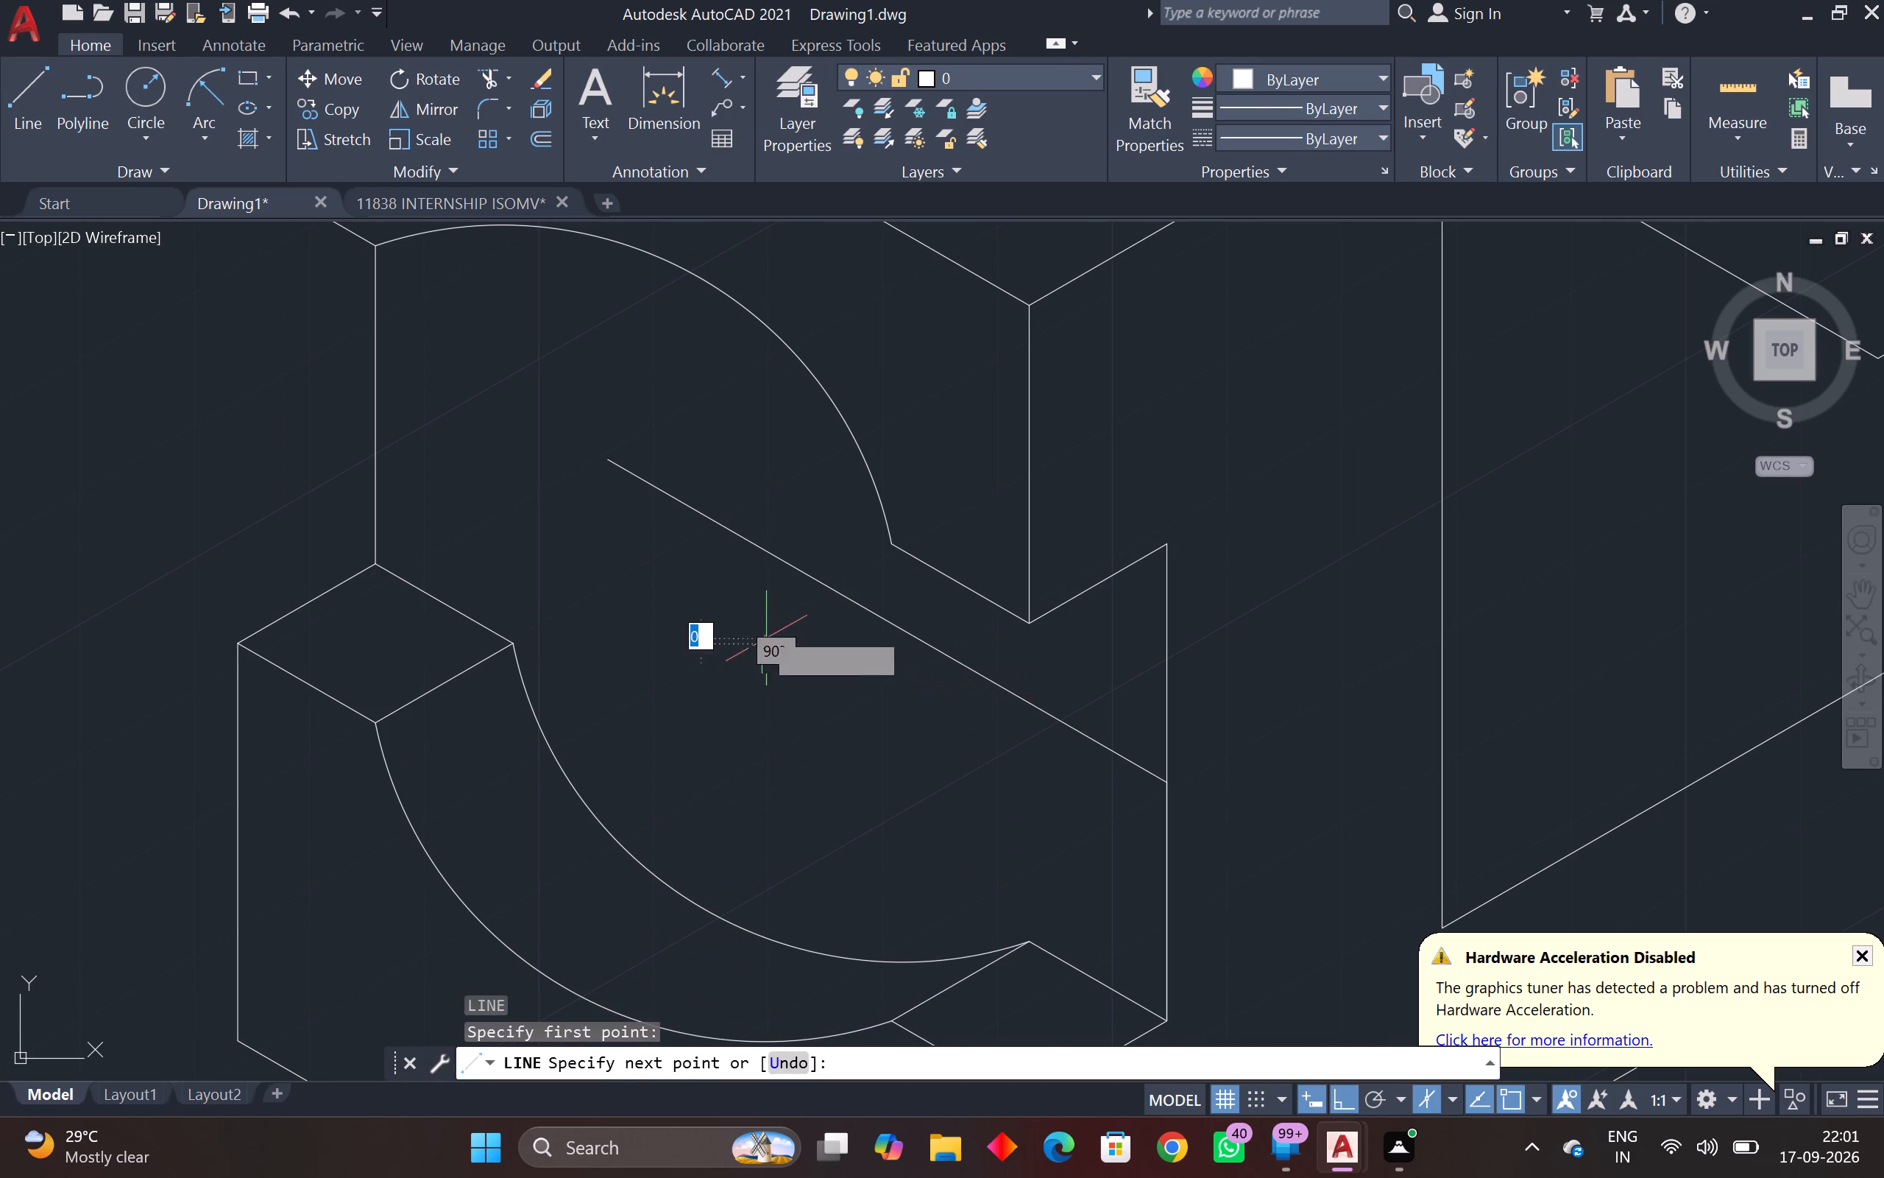
click(787, 395)
key(Escape)
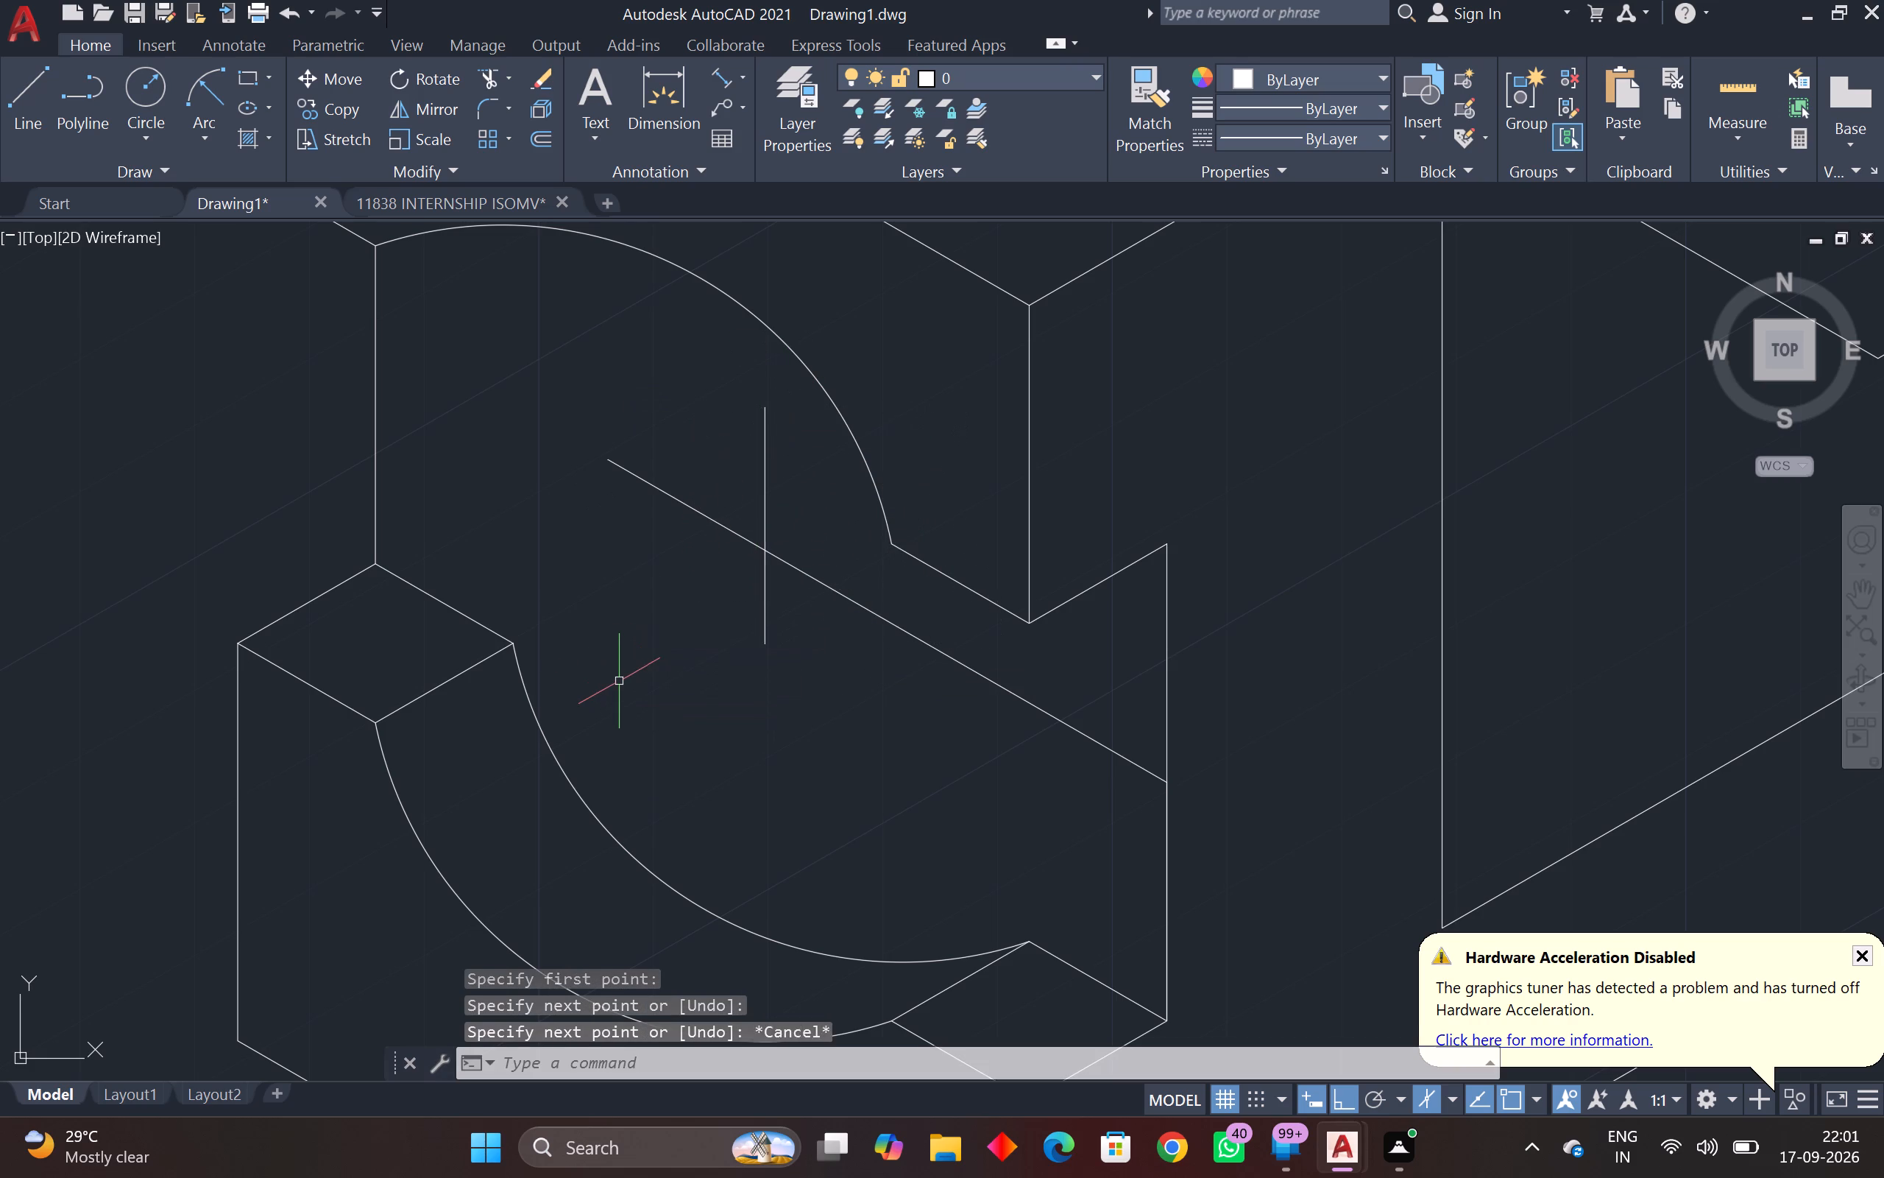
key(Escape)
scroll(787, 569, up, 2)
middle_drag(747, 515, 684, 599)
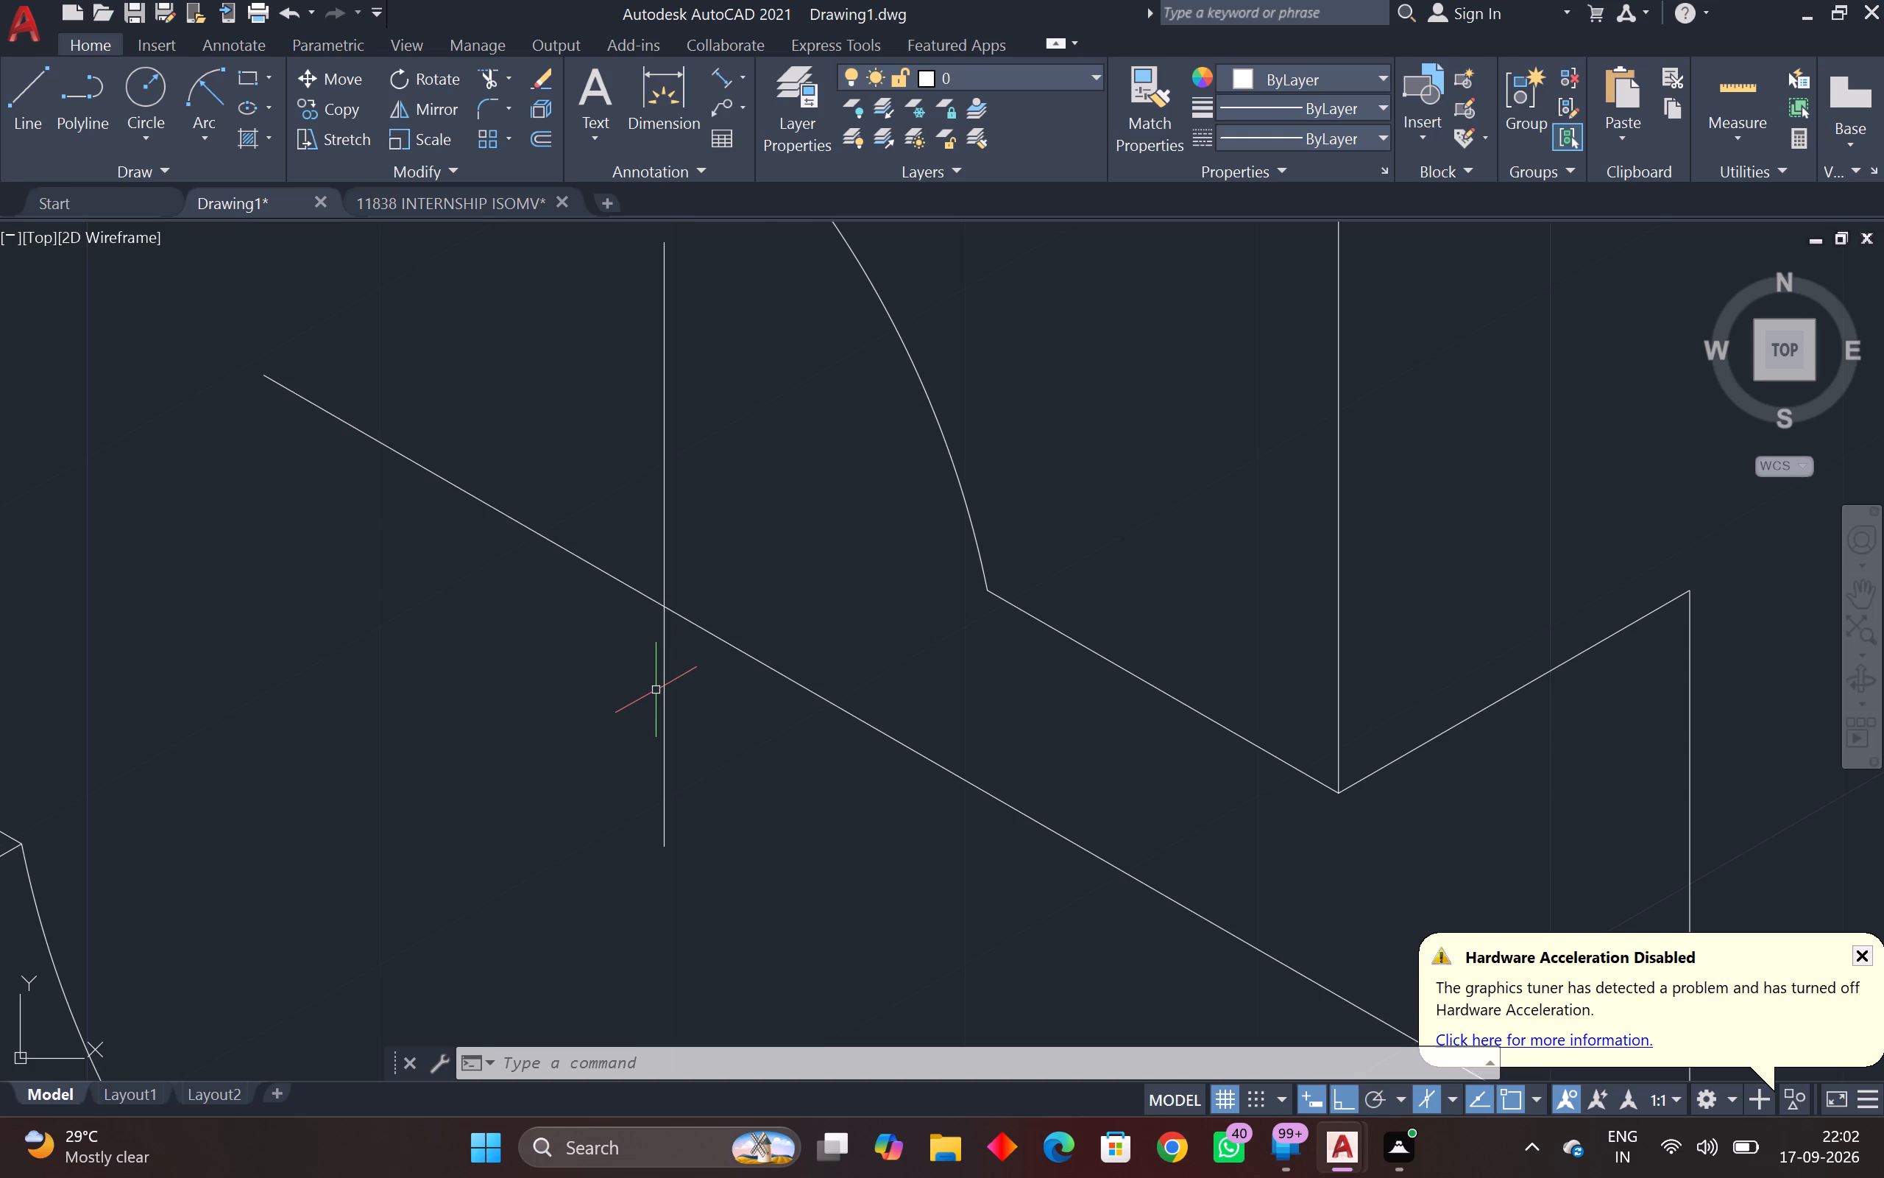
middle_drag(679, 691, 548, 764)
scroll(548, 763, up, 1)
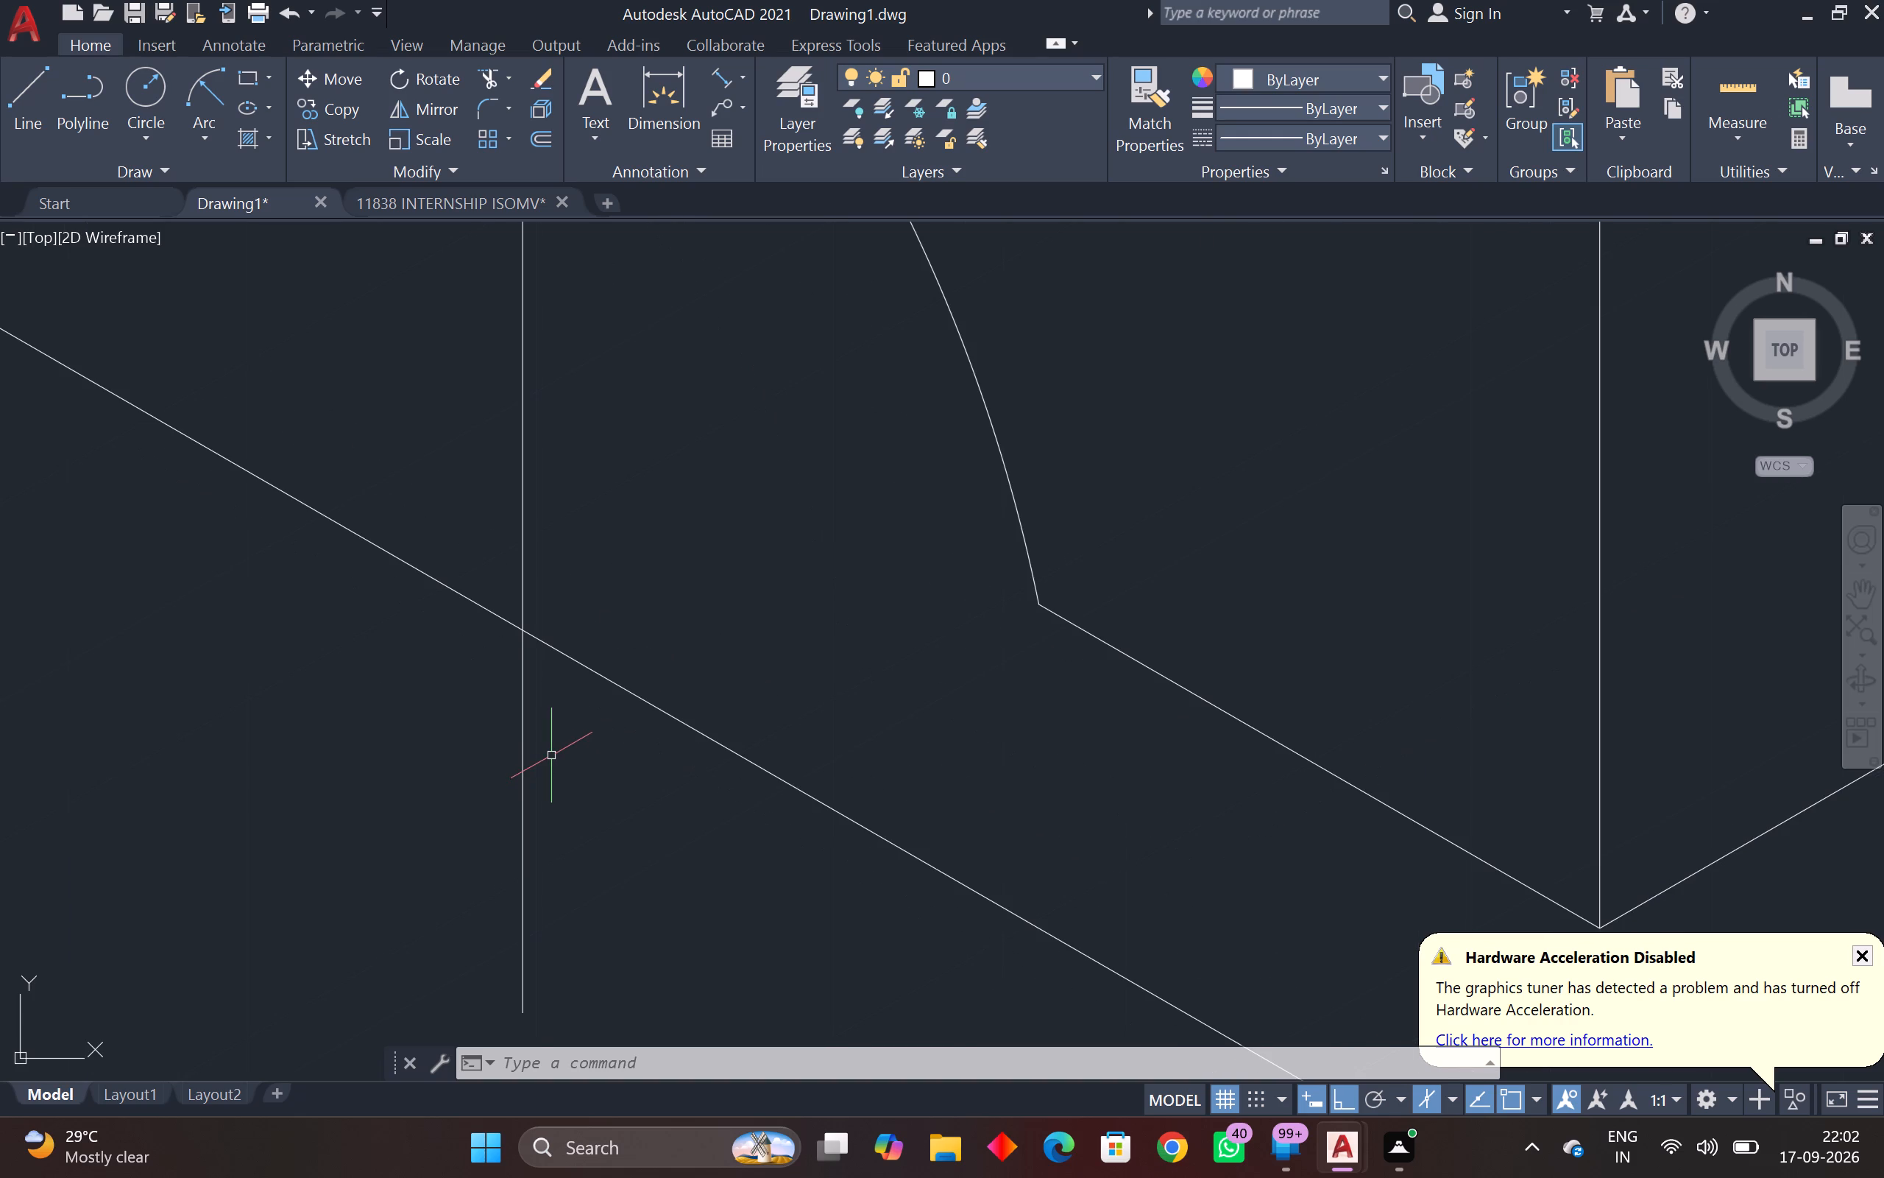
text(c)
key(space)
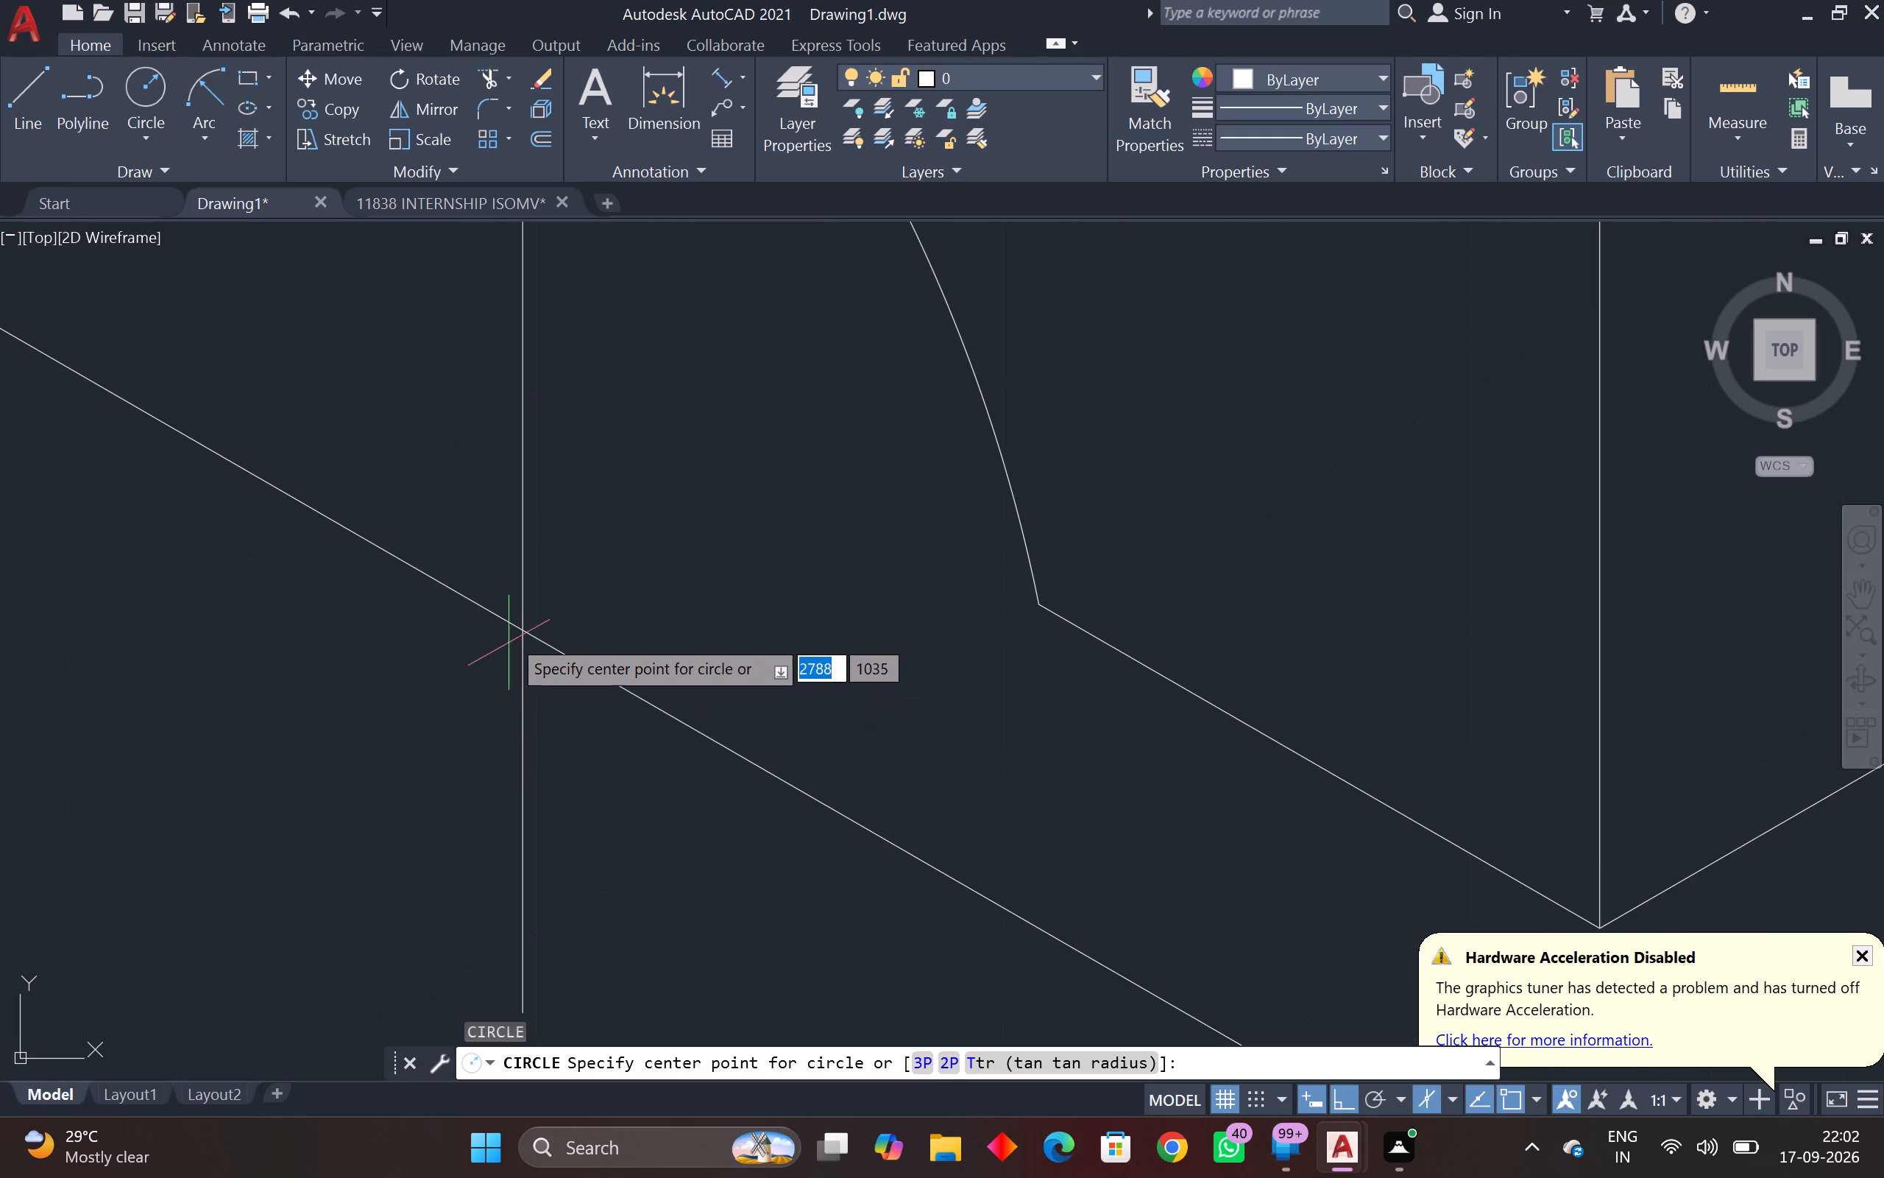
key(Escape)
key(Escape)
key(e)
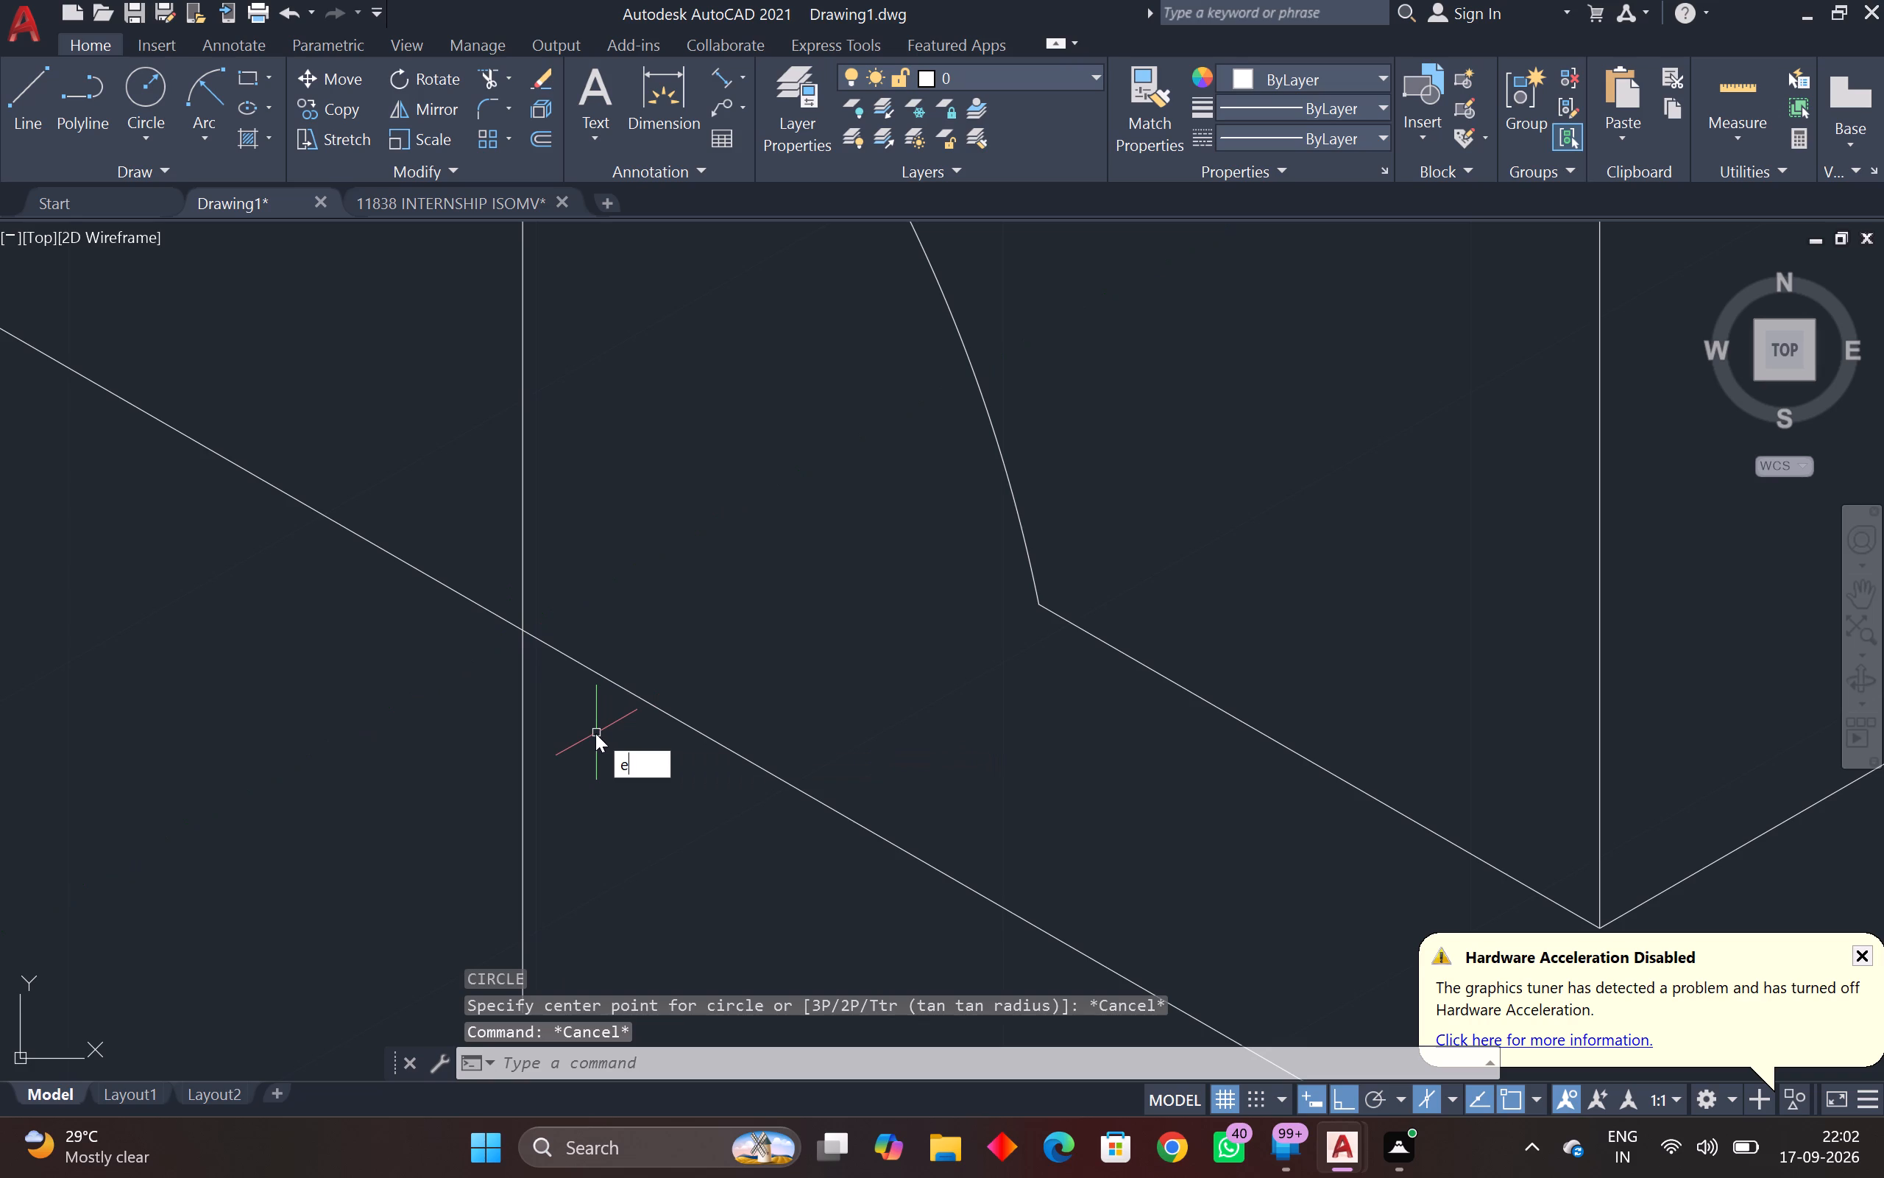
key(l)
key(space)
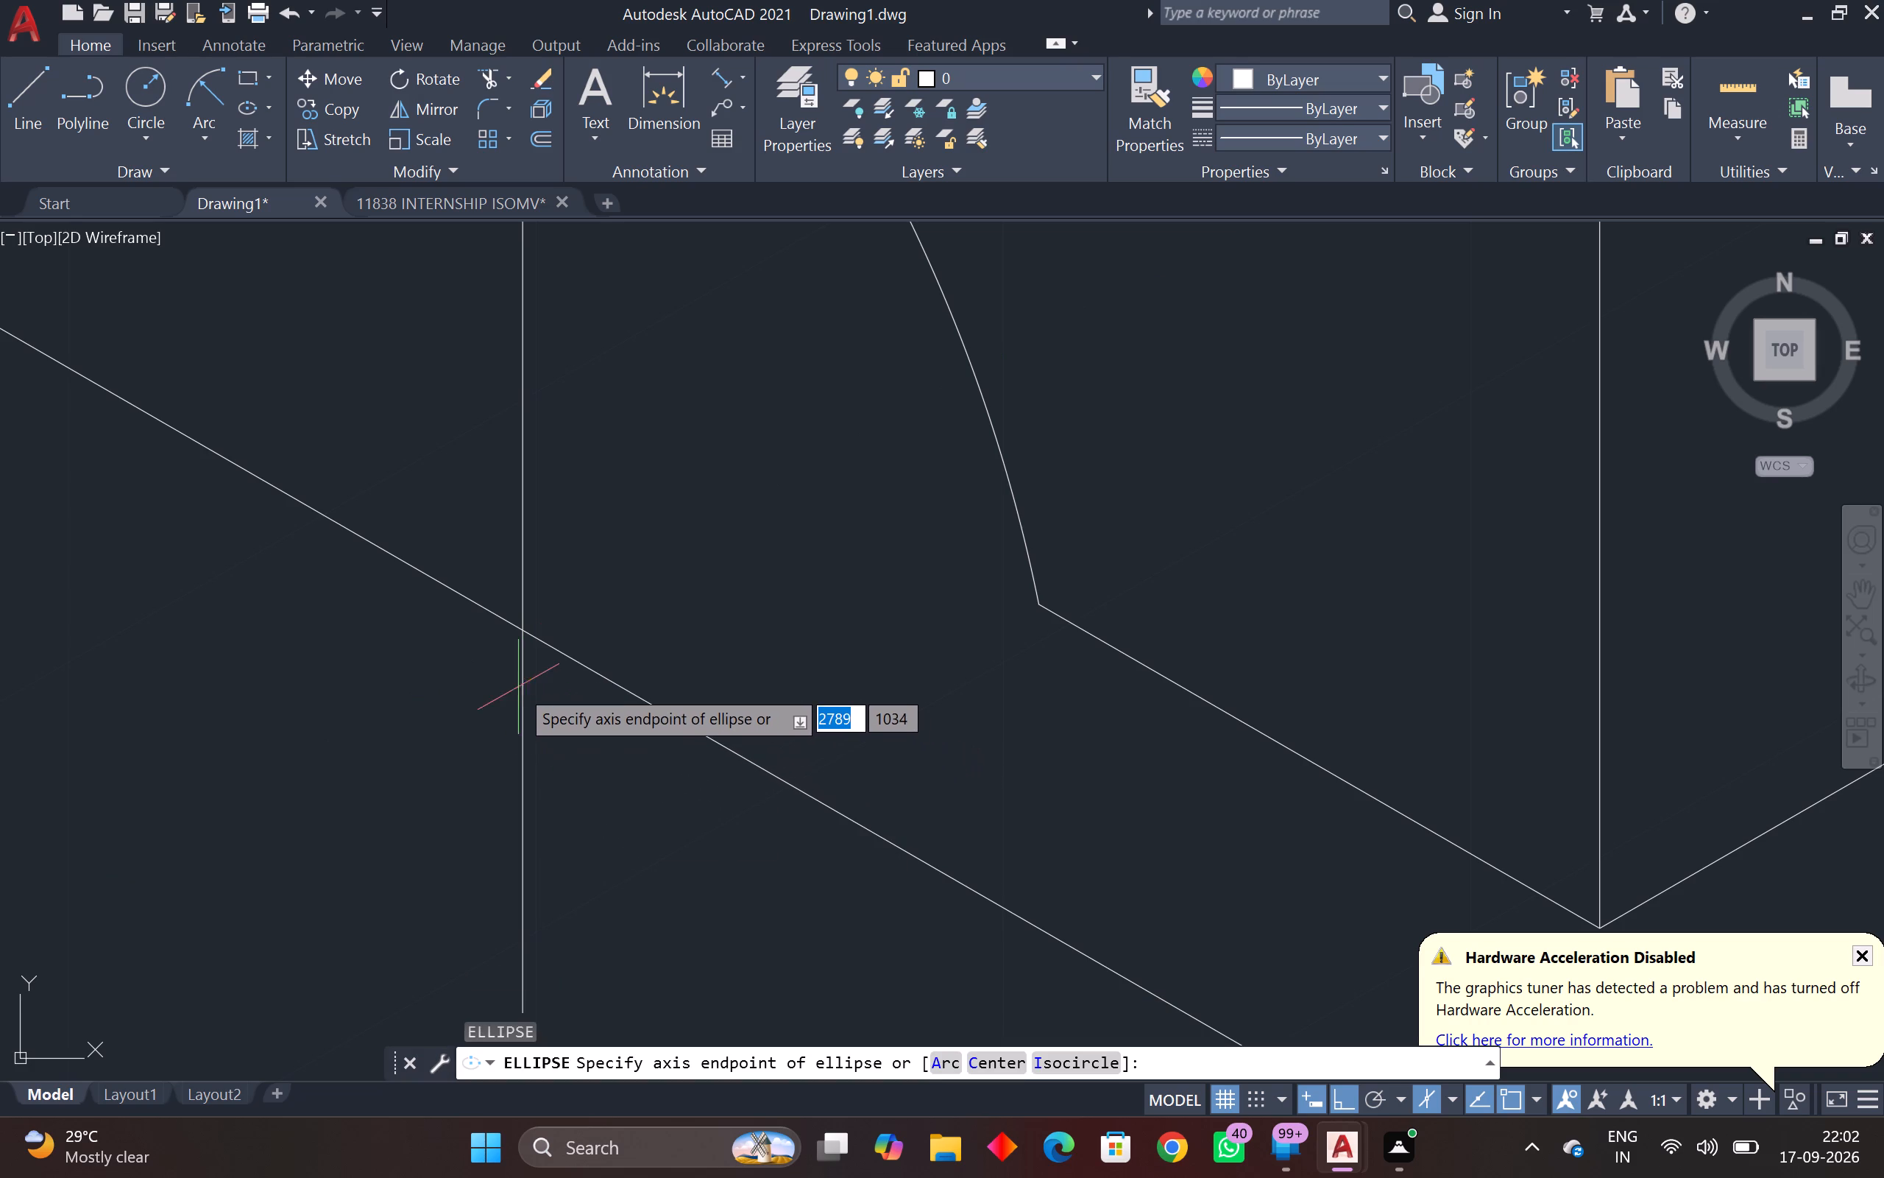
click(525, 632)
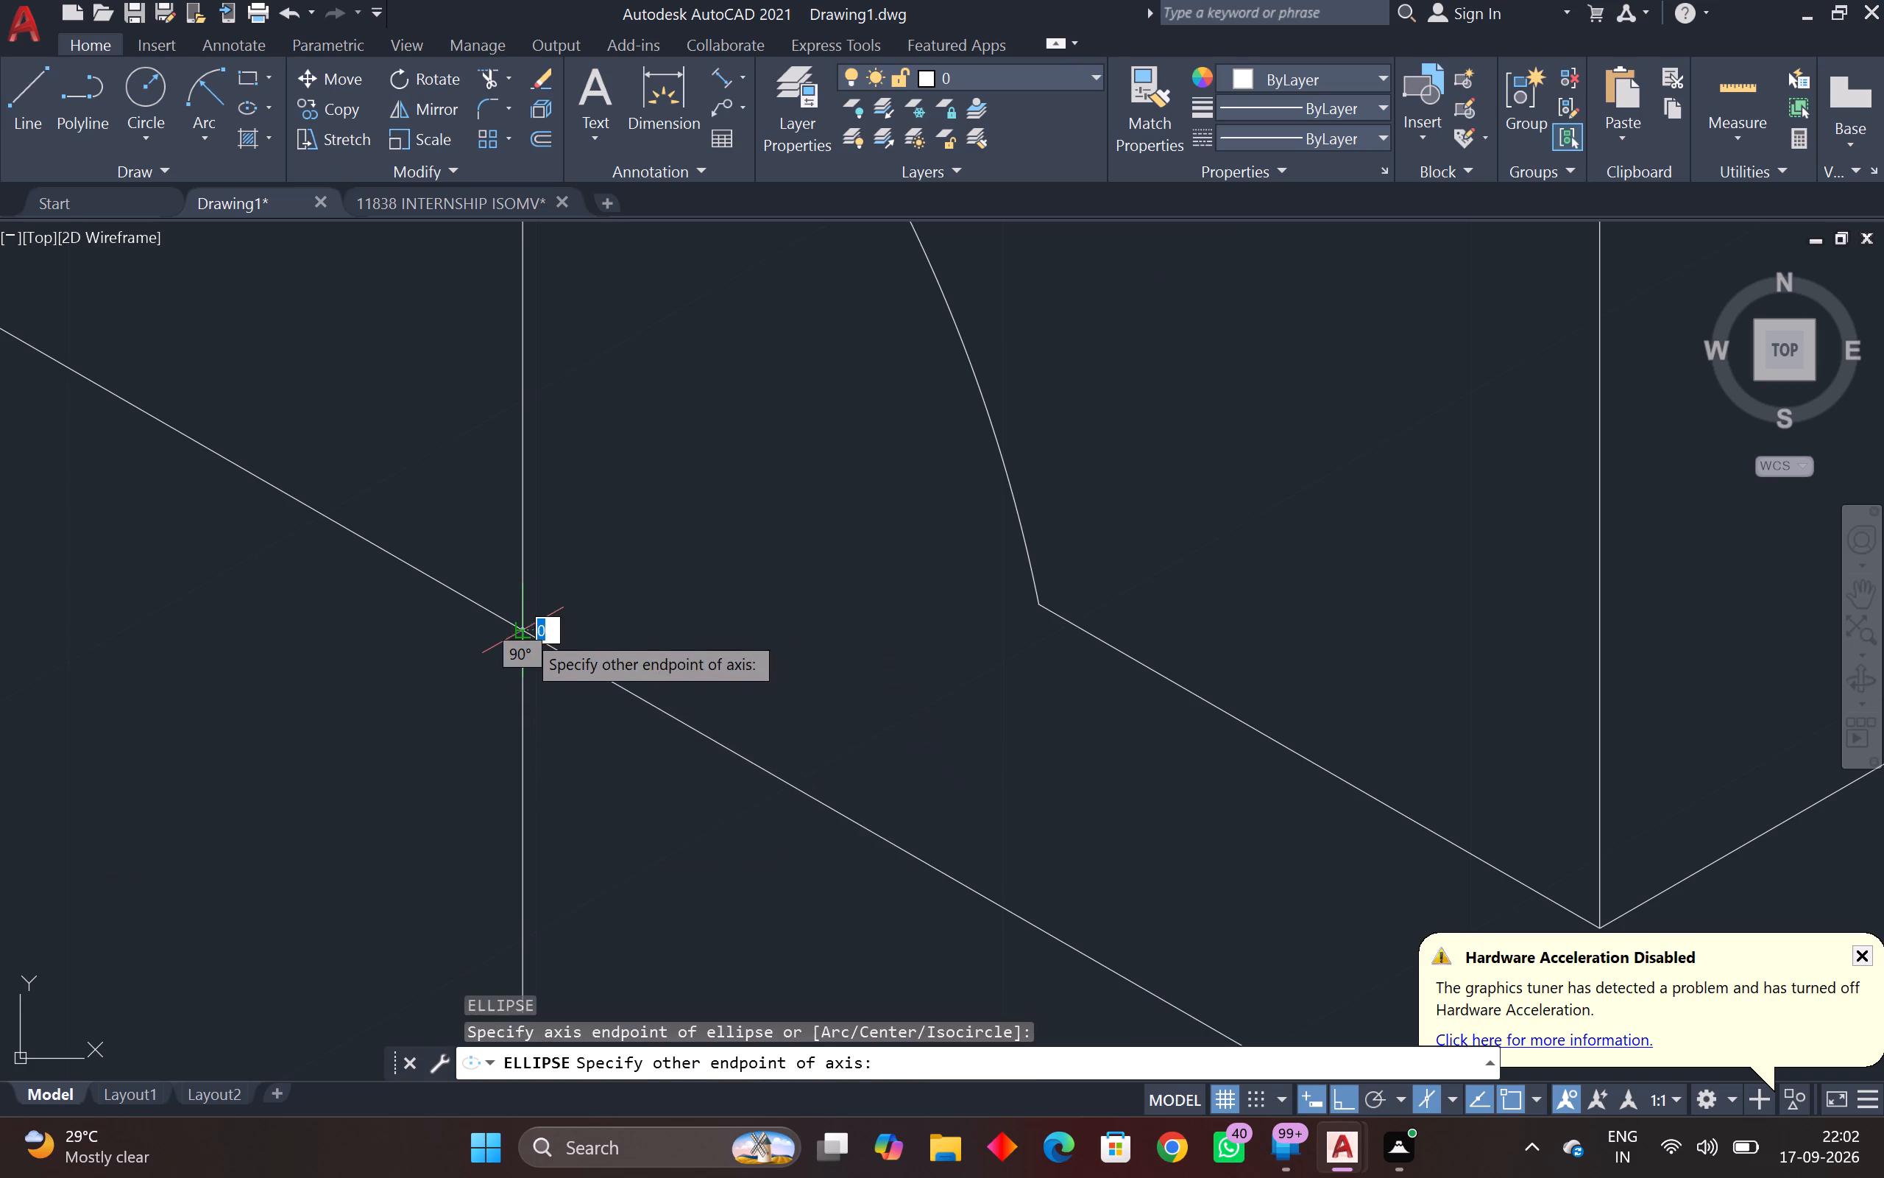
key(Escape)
Draw a radius 12 isocircle in the left isoplane, centered where the vertical line crosses the slanted centerline inside the radius 30 arcs.
key(space)
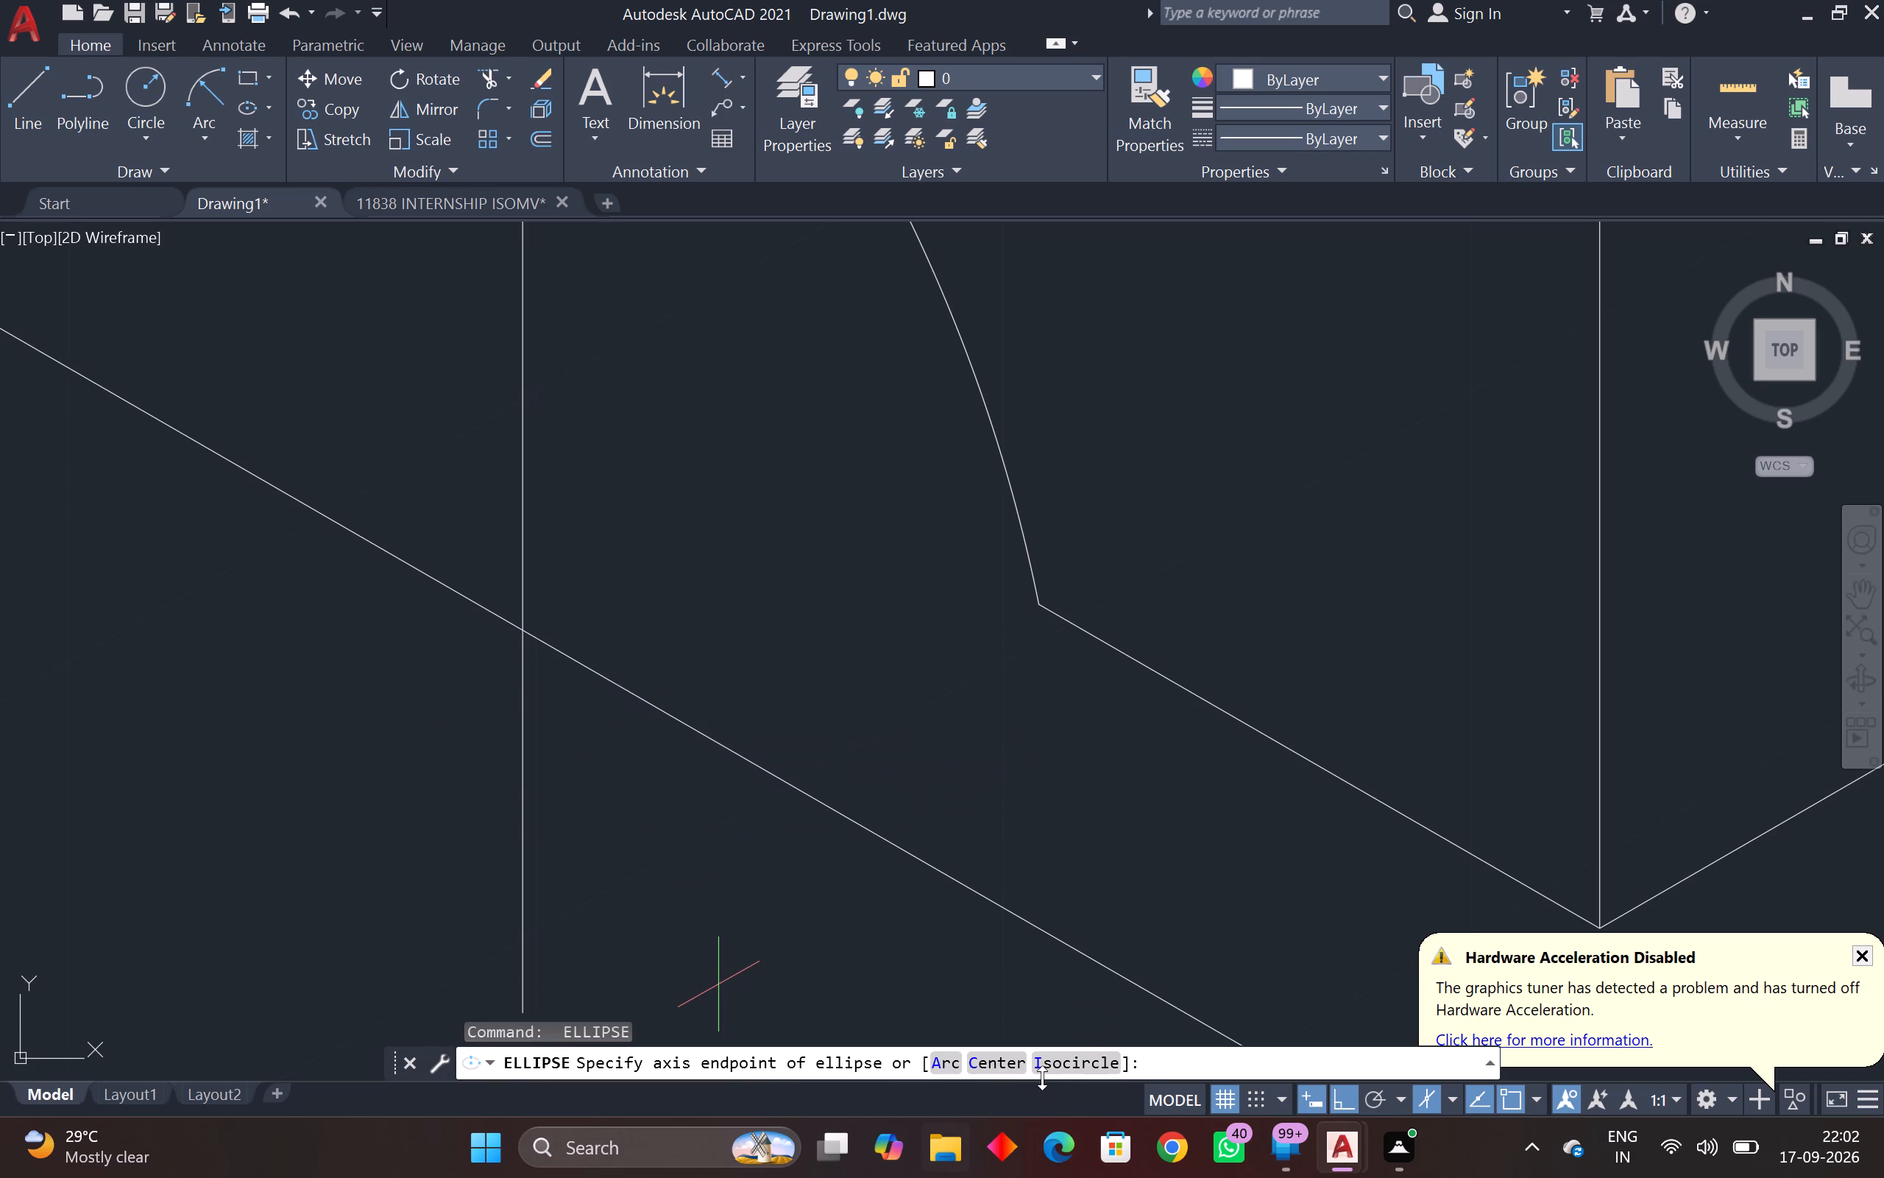
click(1063, 1064)
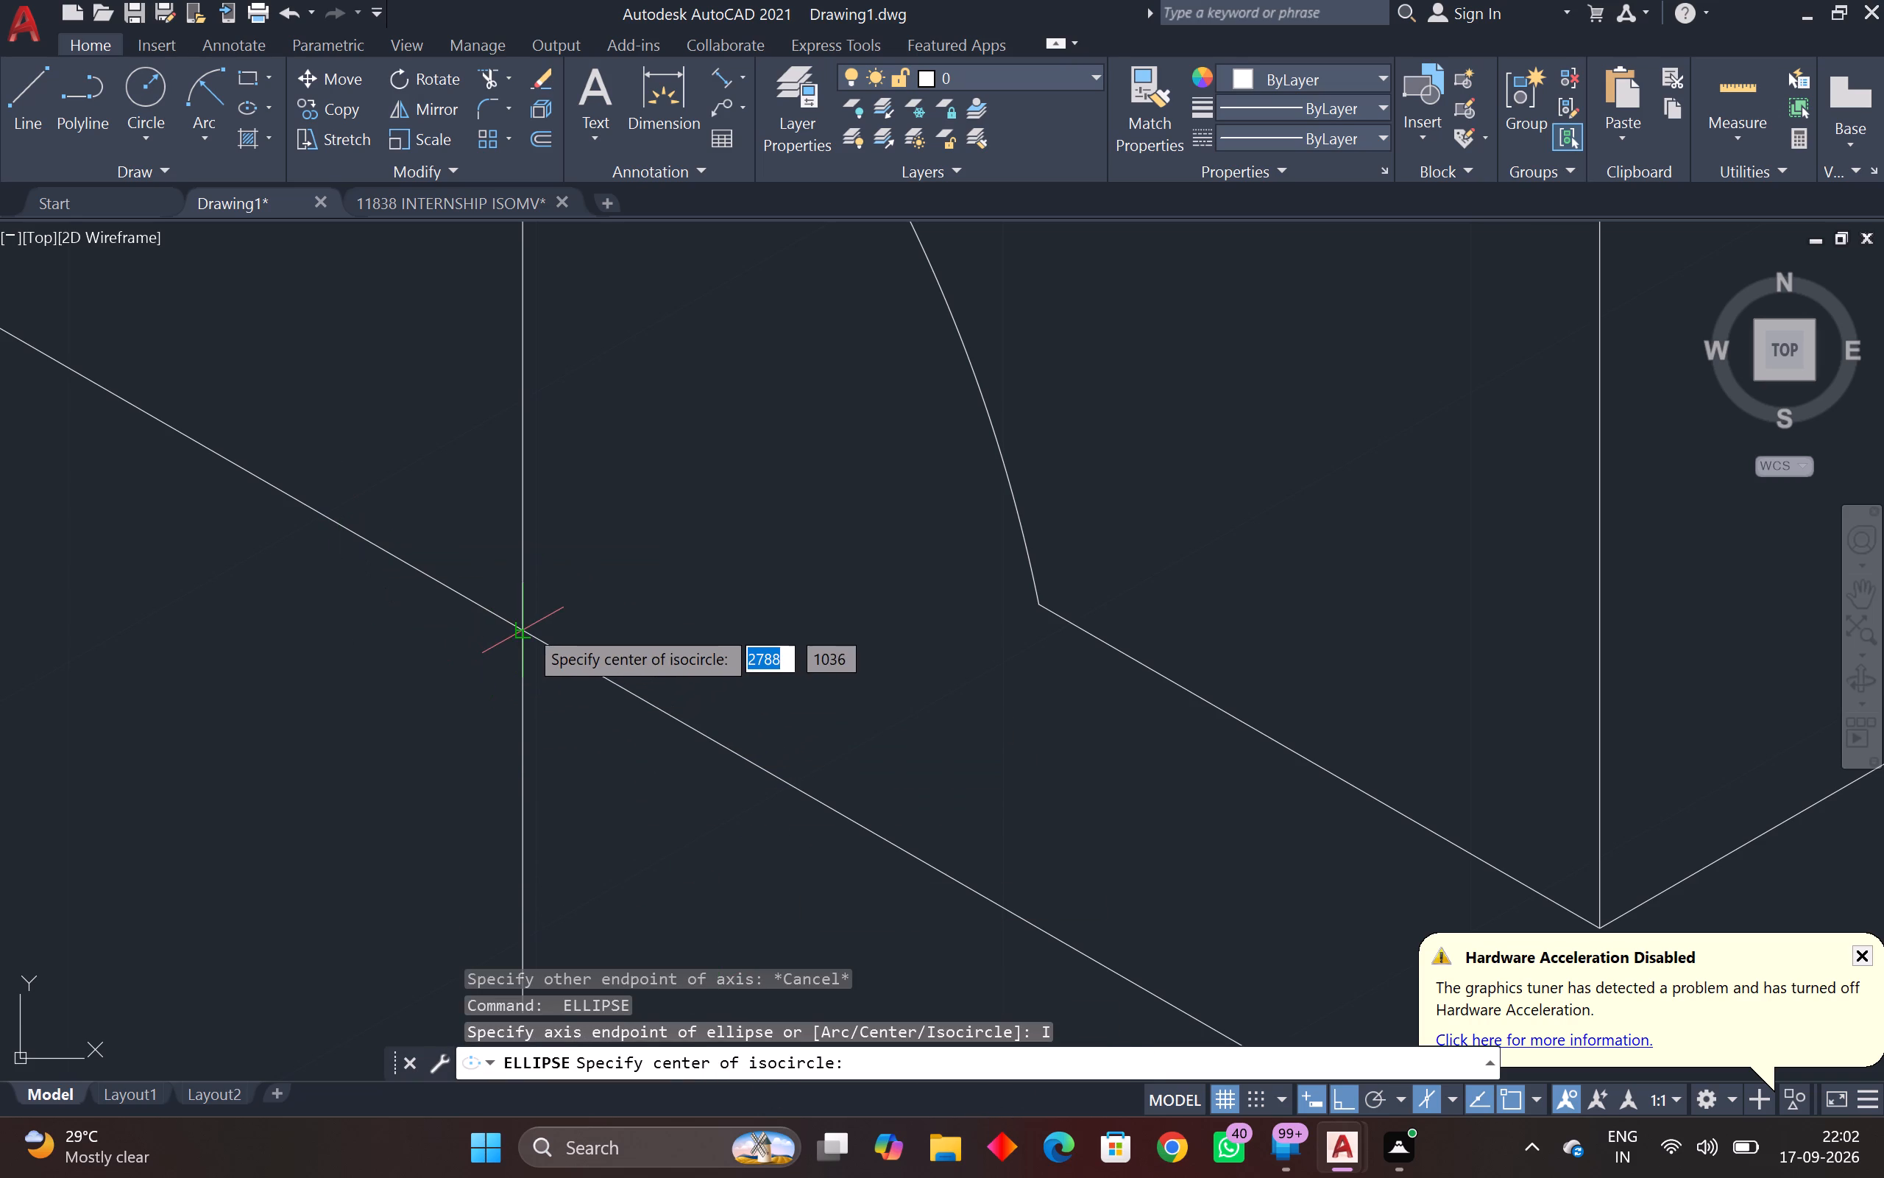
click(527, 627)
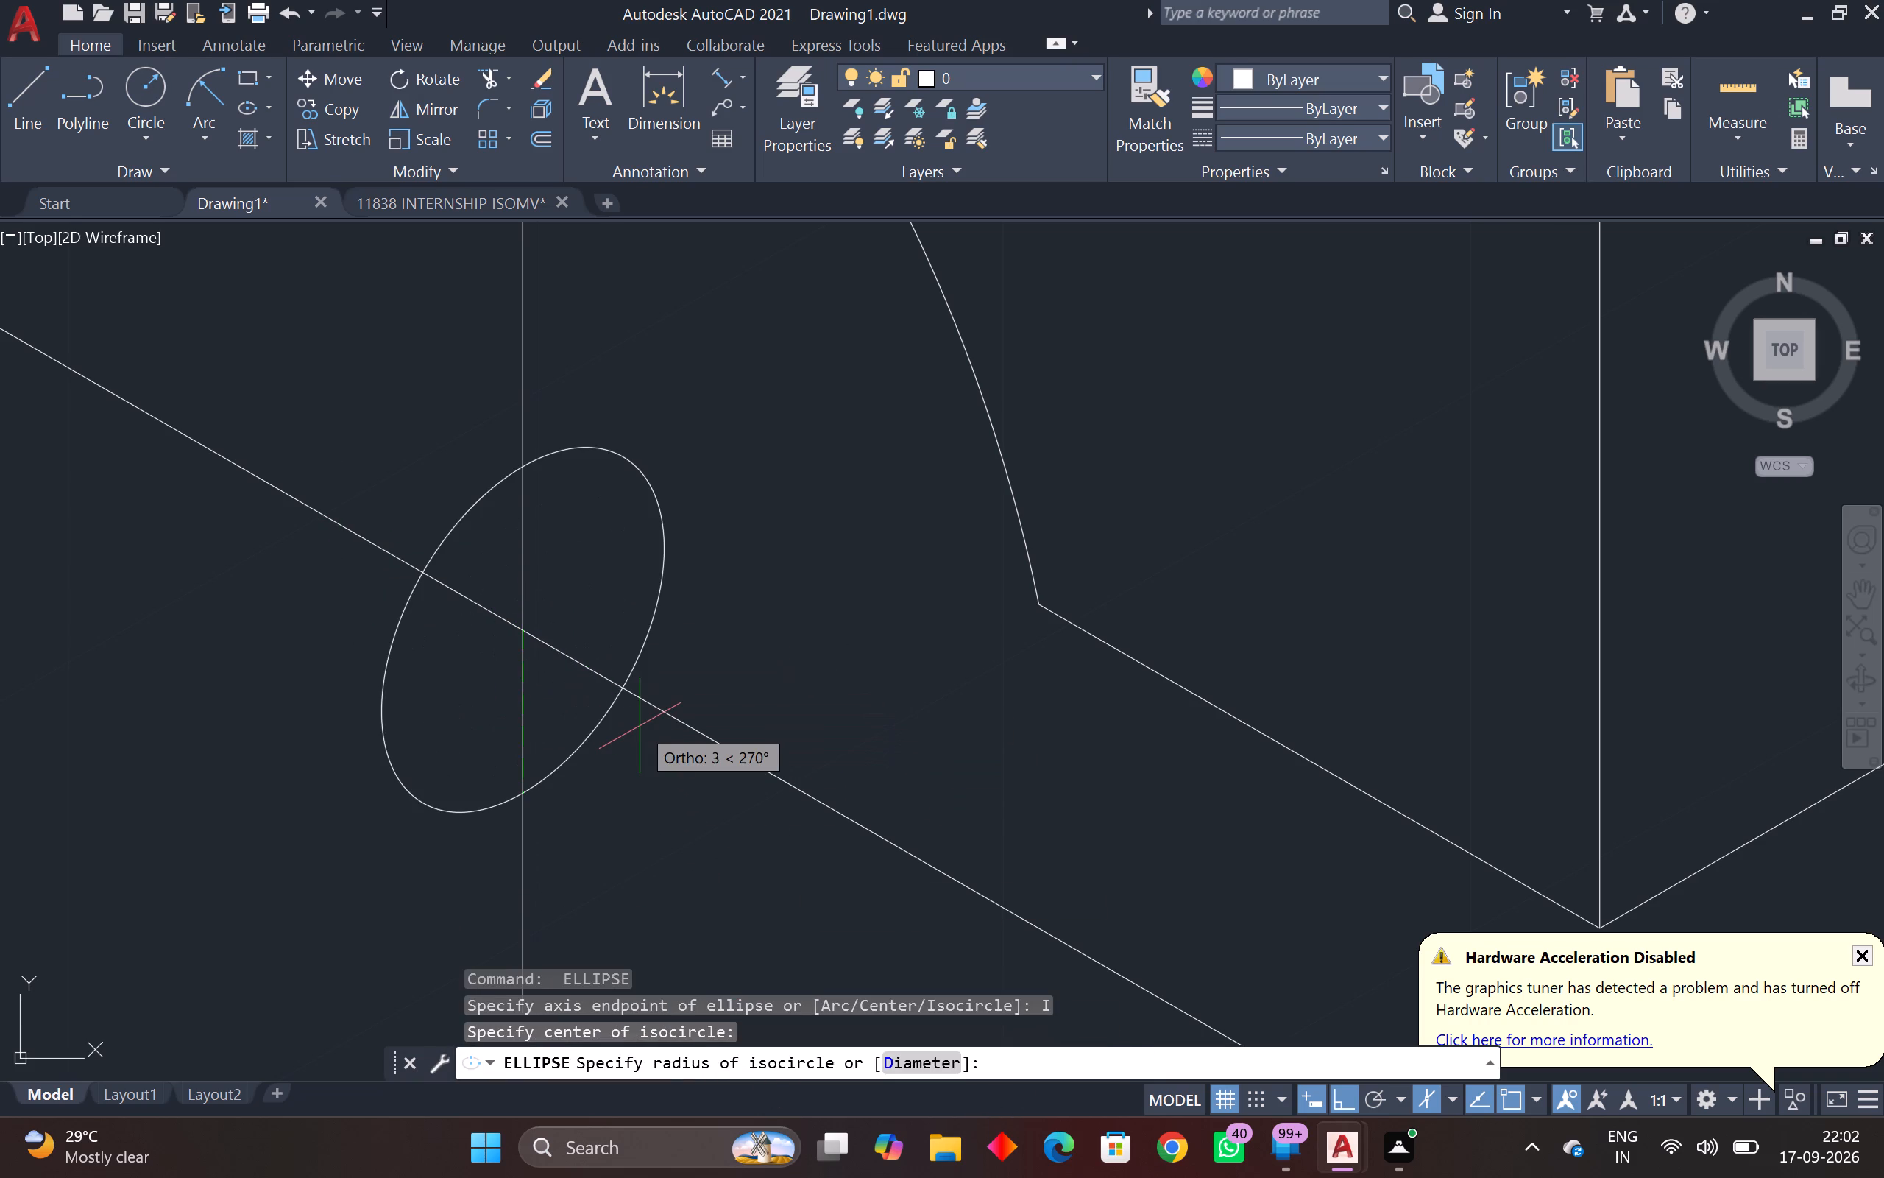
key(F5)
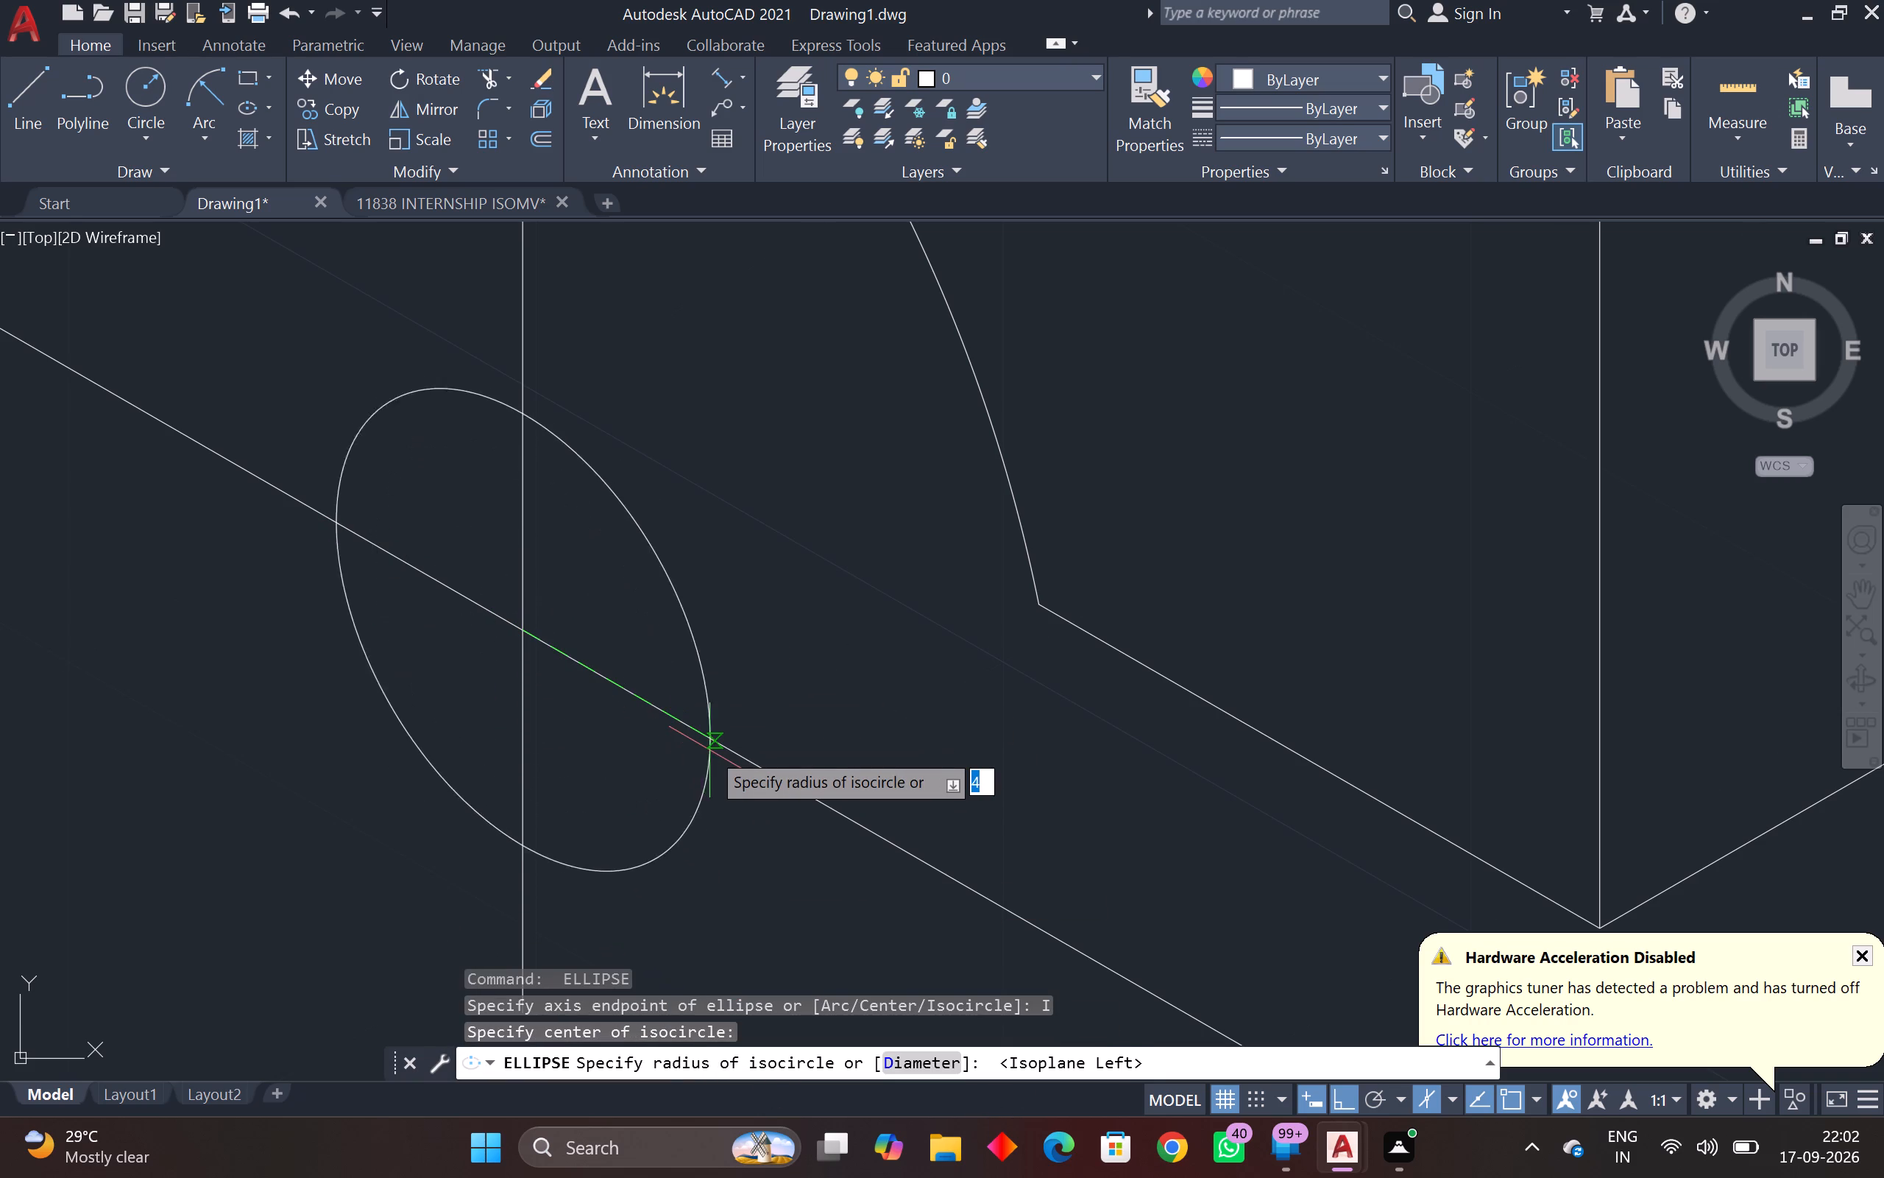
text(12)
key(Return)
scroll(709, 750, down, 2)
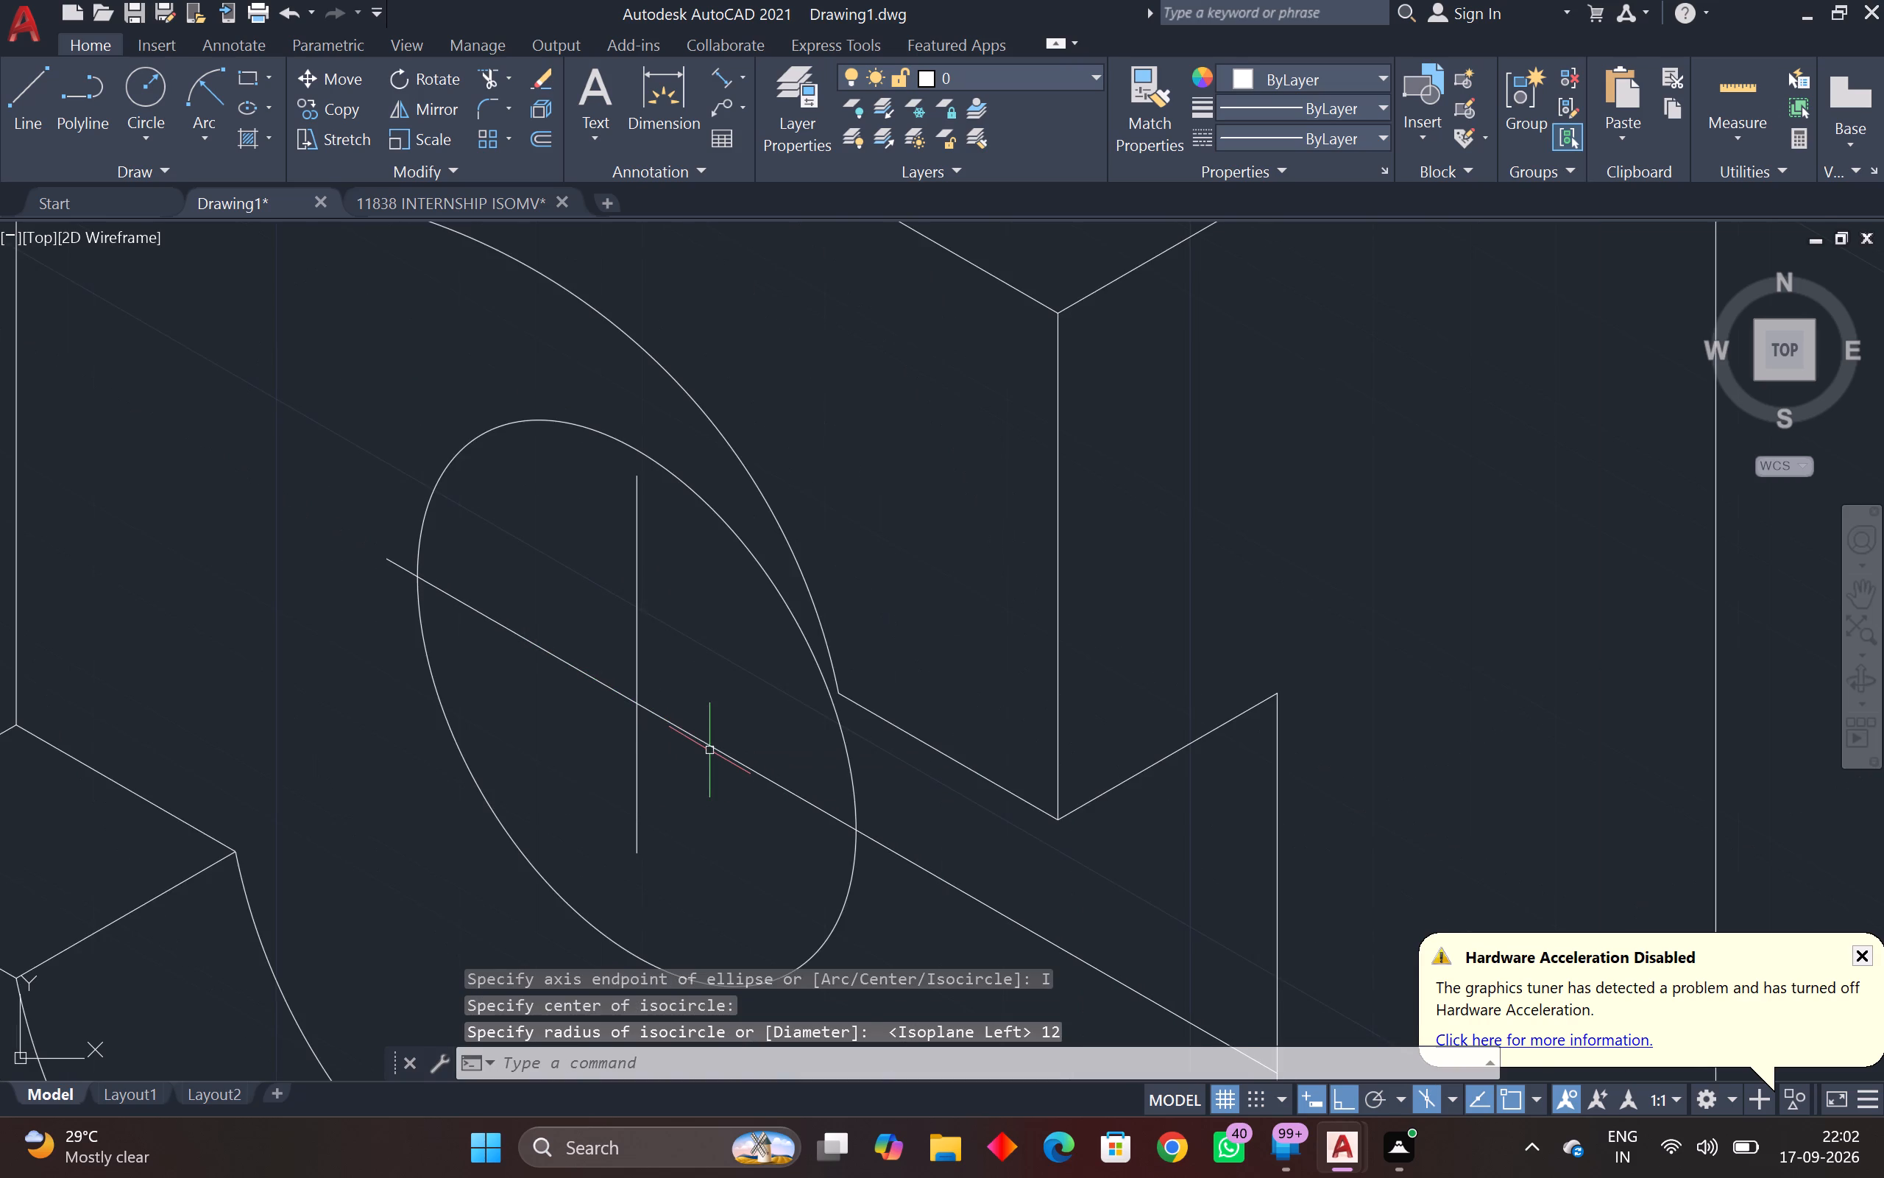
middle_drag(709, 750, 719, 833)
scroll(719, 833, down, 2)
middle_drag(718, 822, 815, 632)
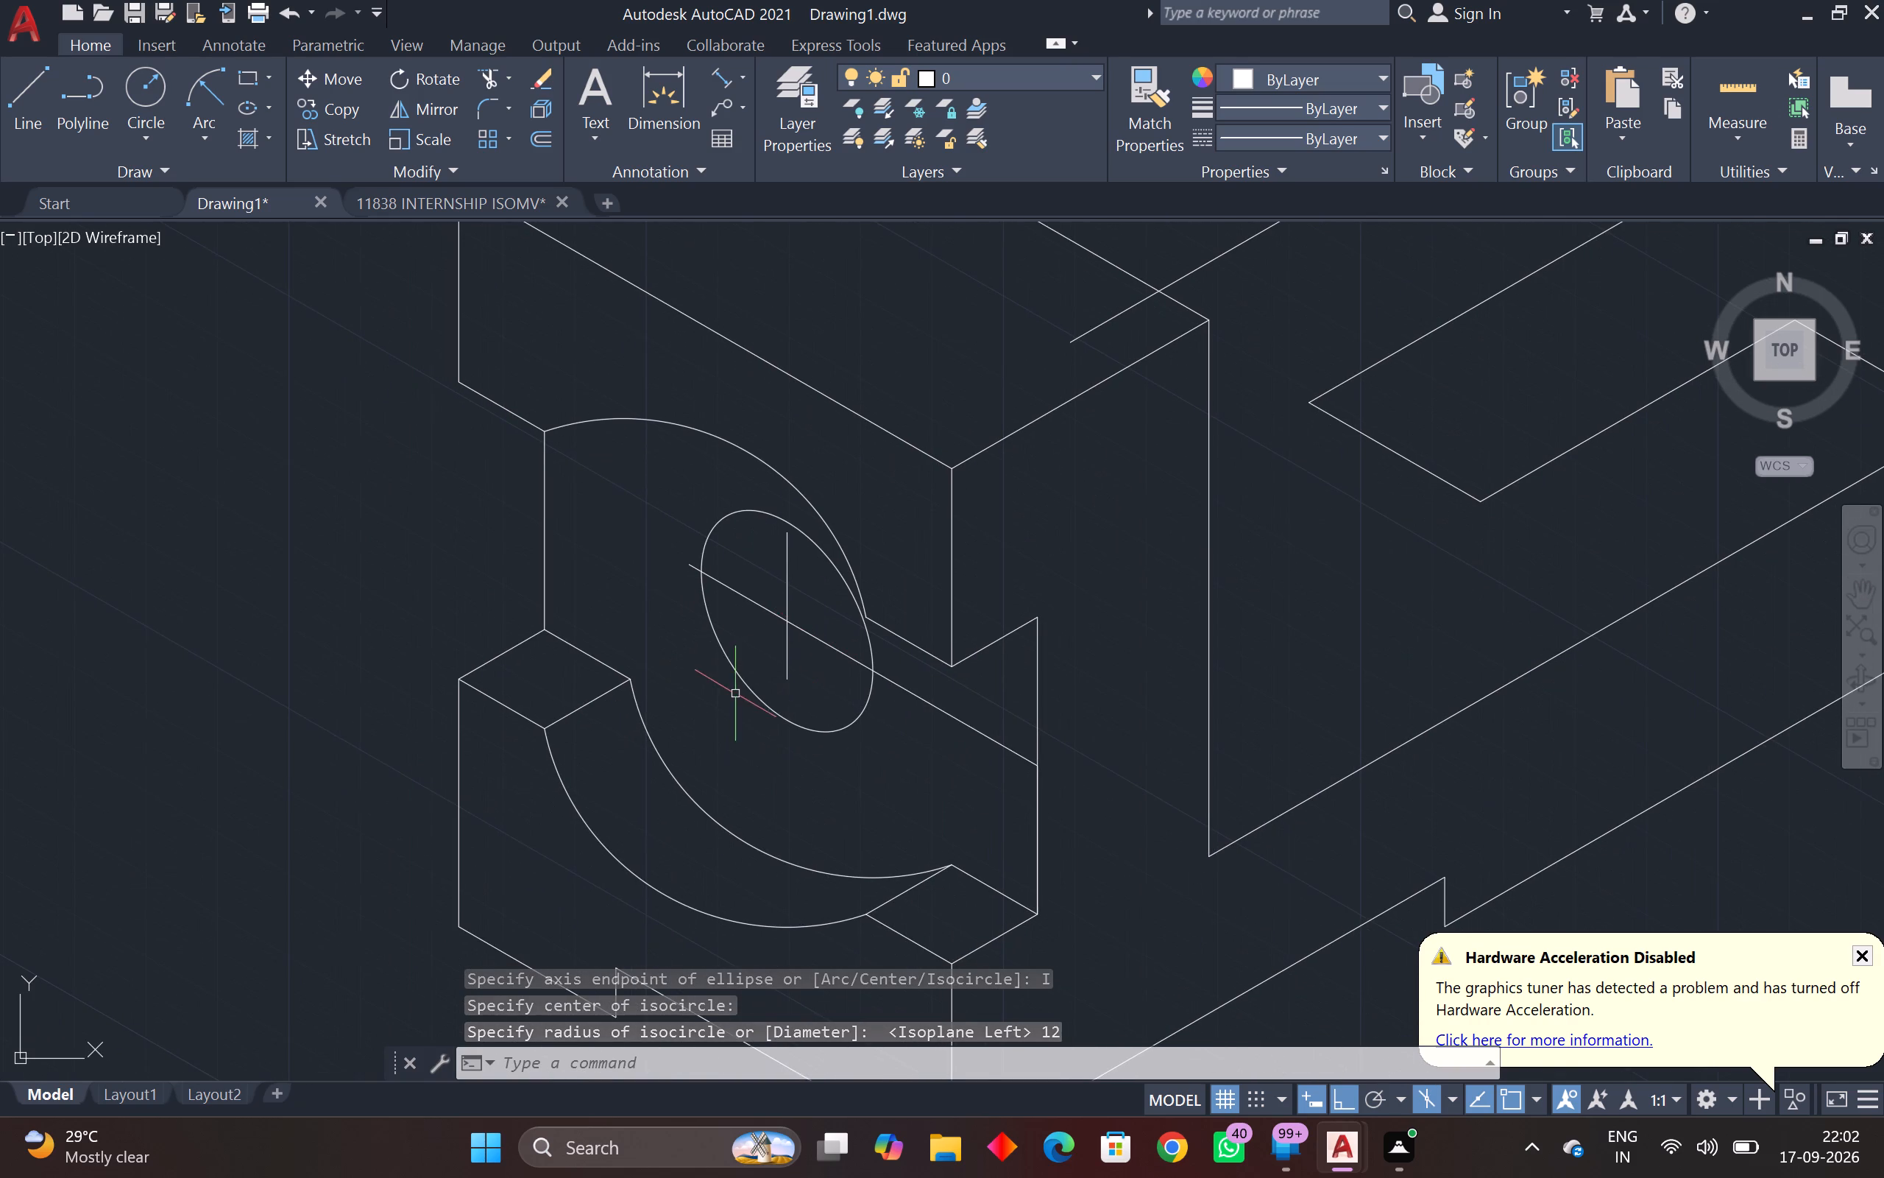
scroll(790, 654, down, 1)
middle_click(790, 654)
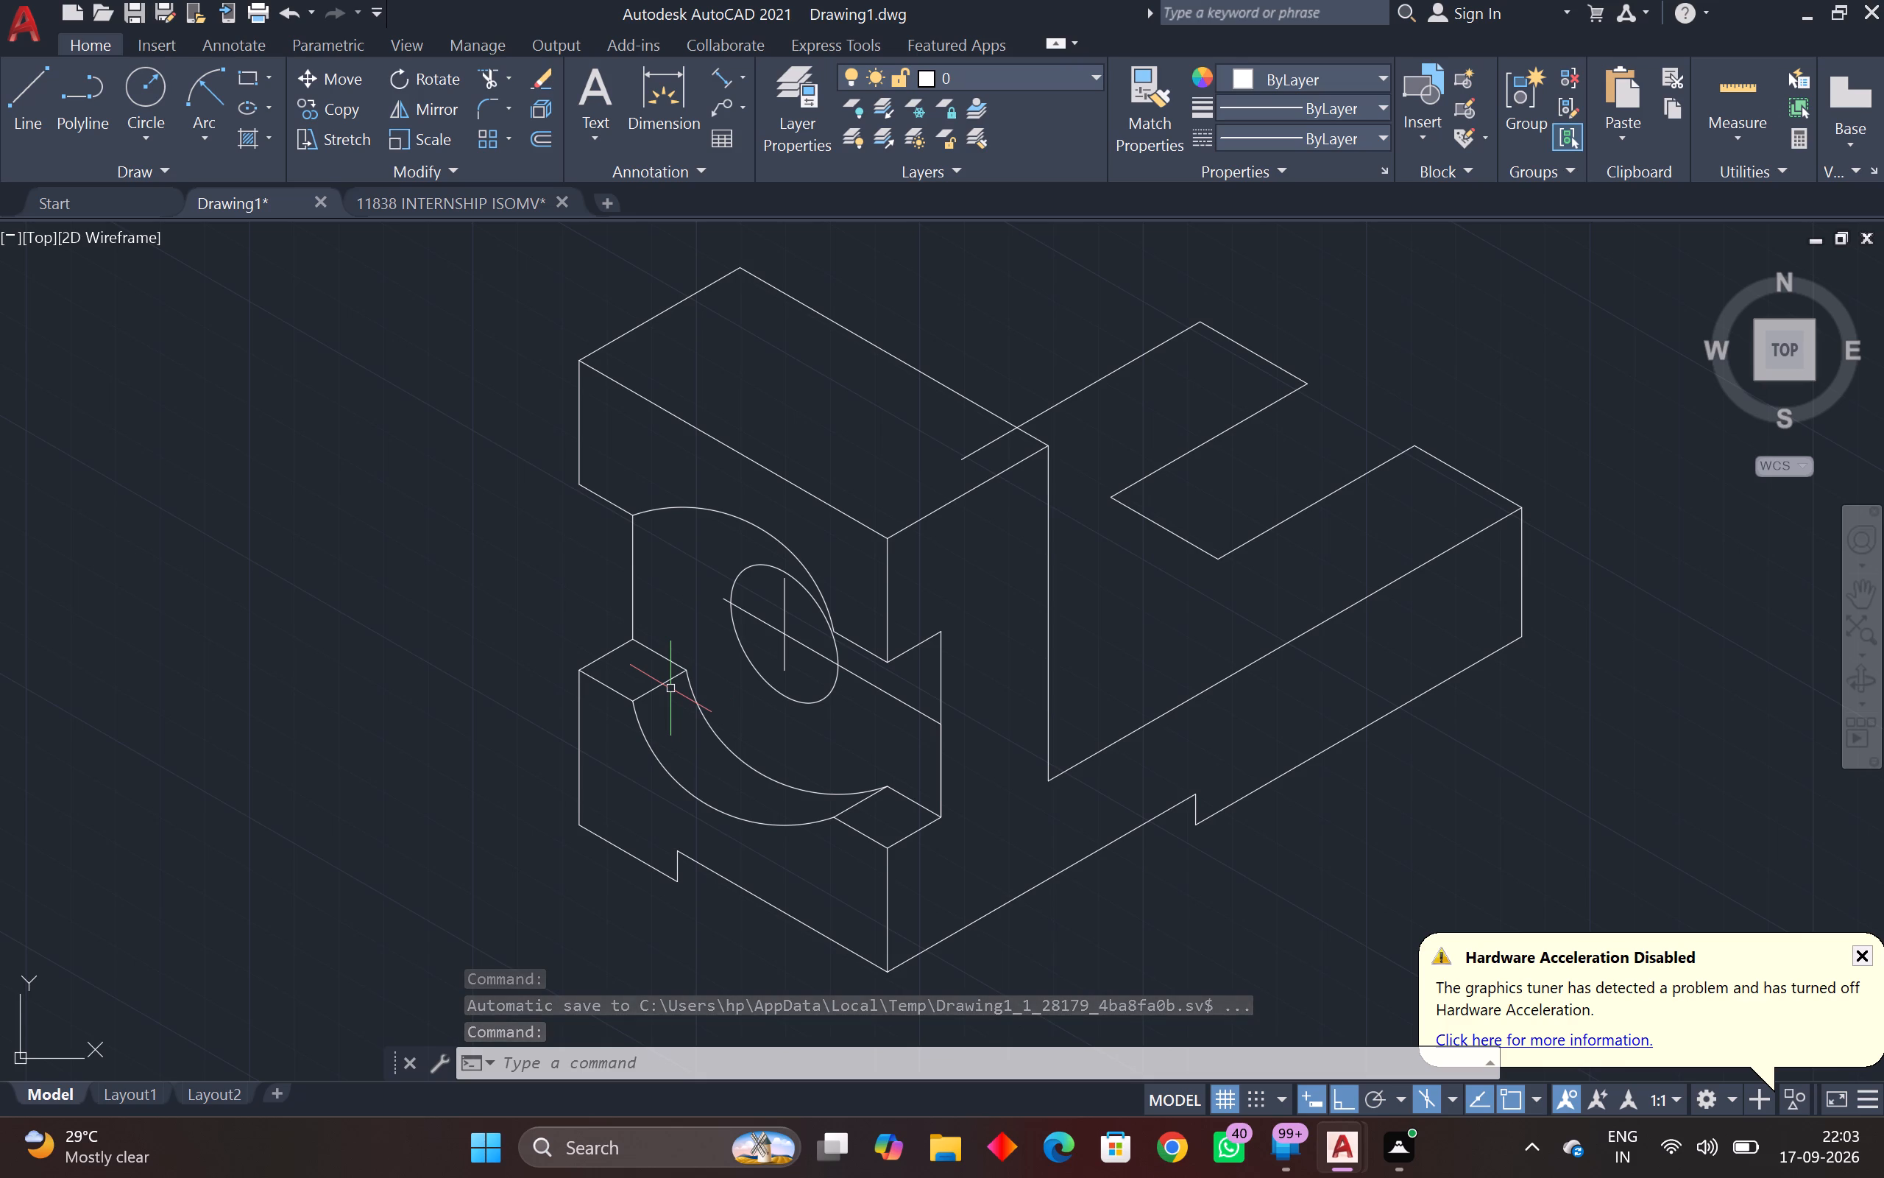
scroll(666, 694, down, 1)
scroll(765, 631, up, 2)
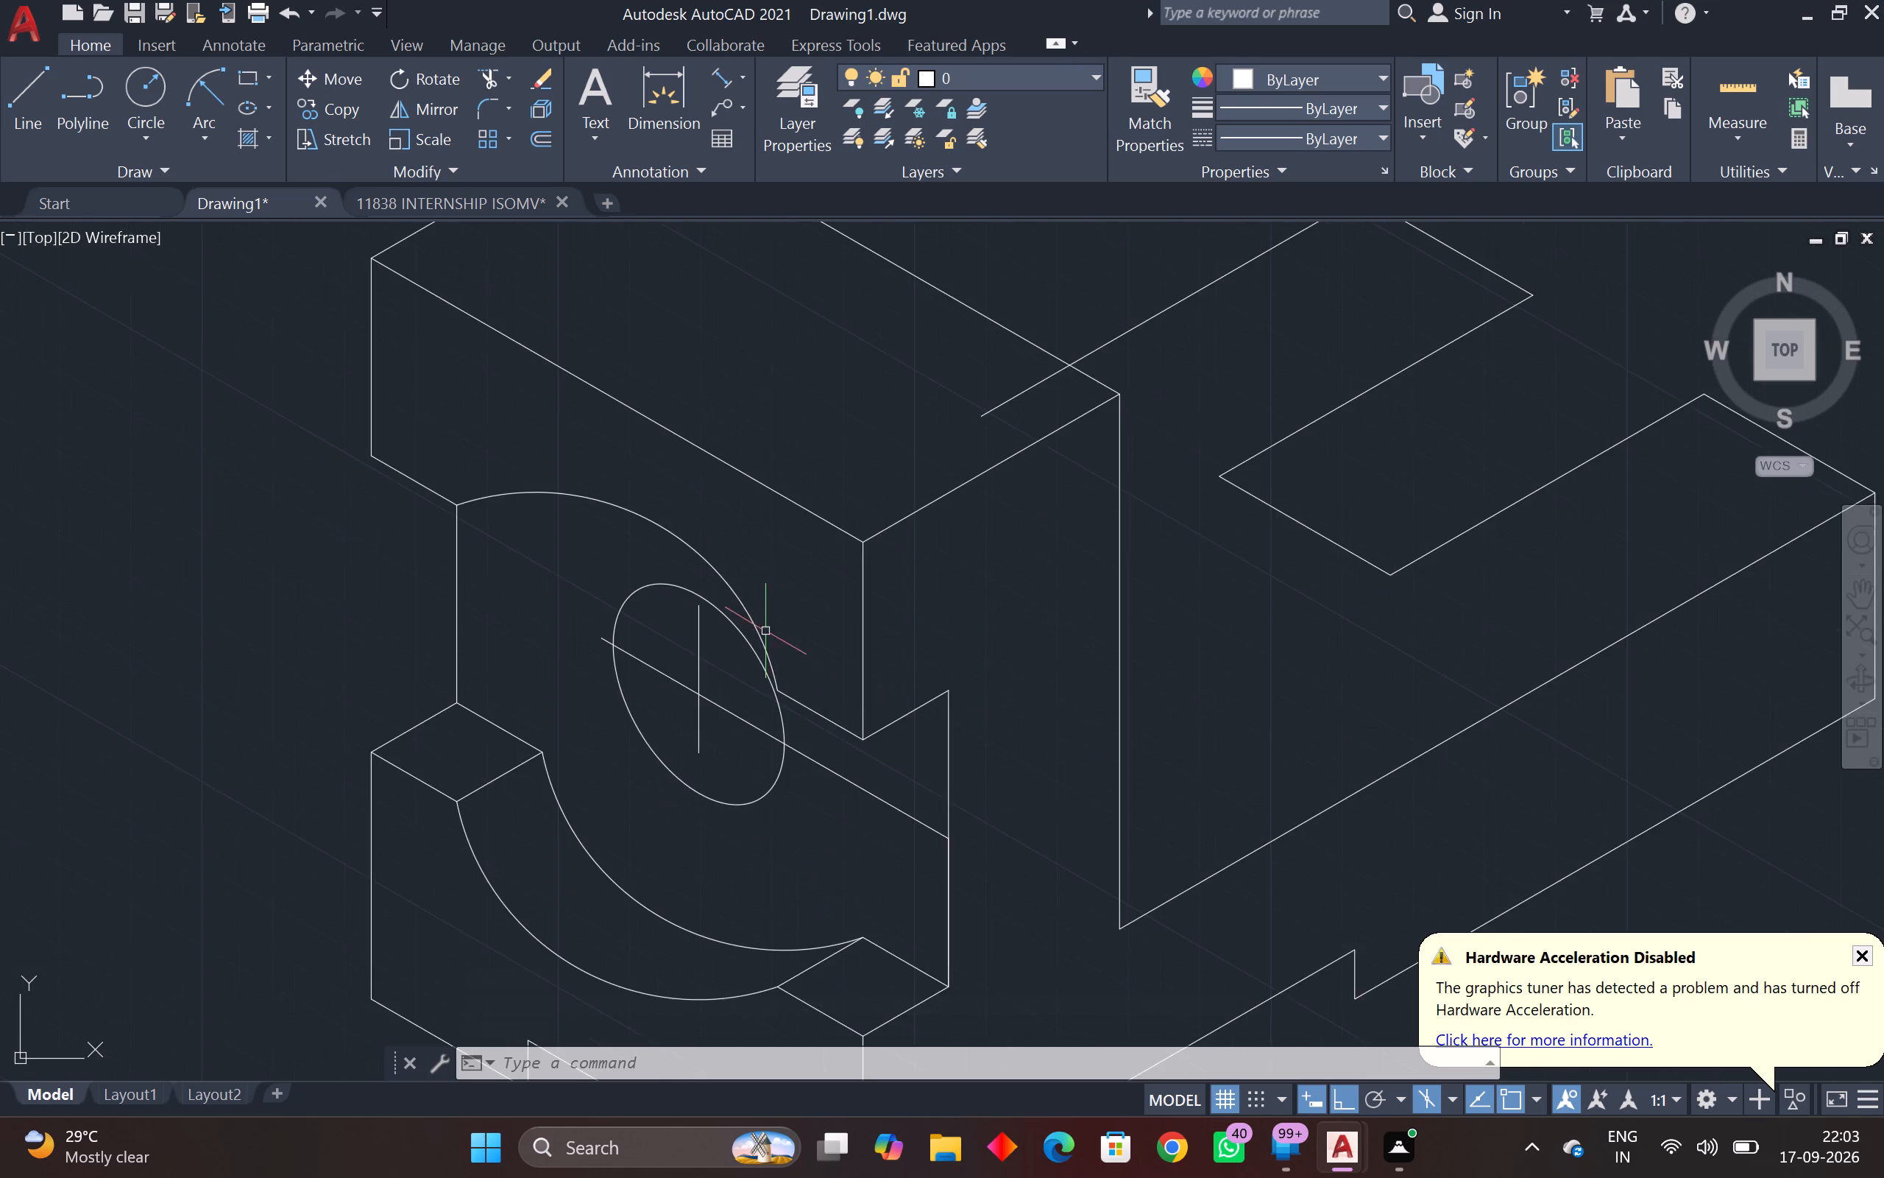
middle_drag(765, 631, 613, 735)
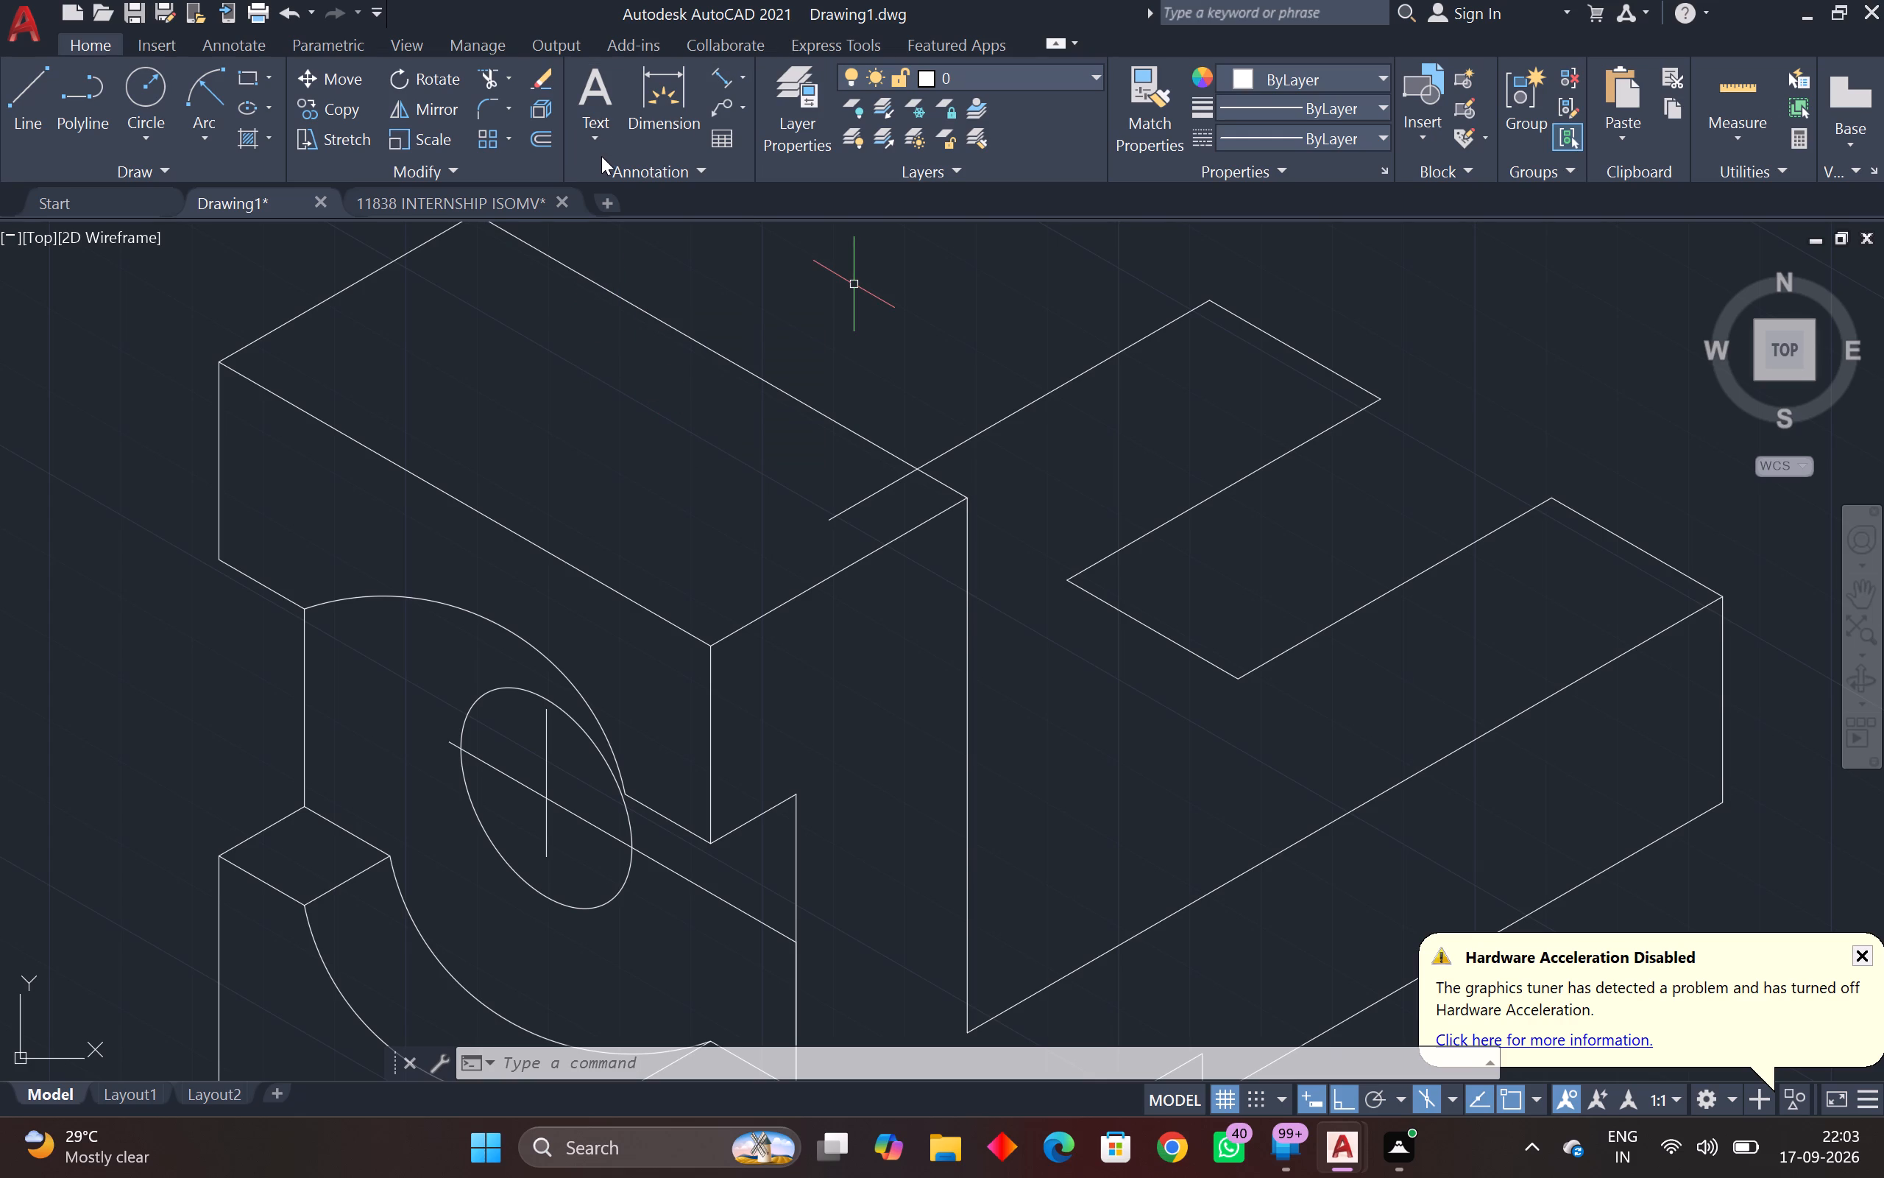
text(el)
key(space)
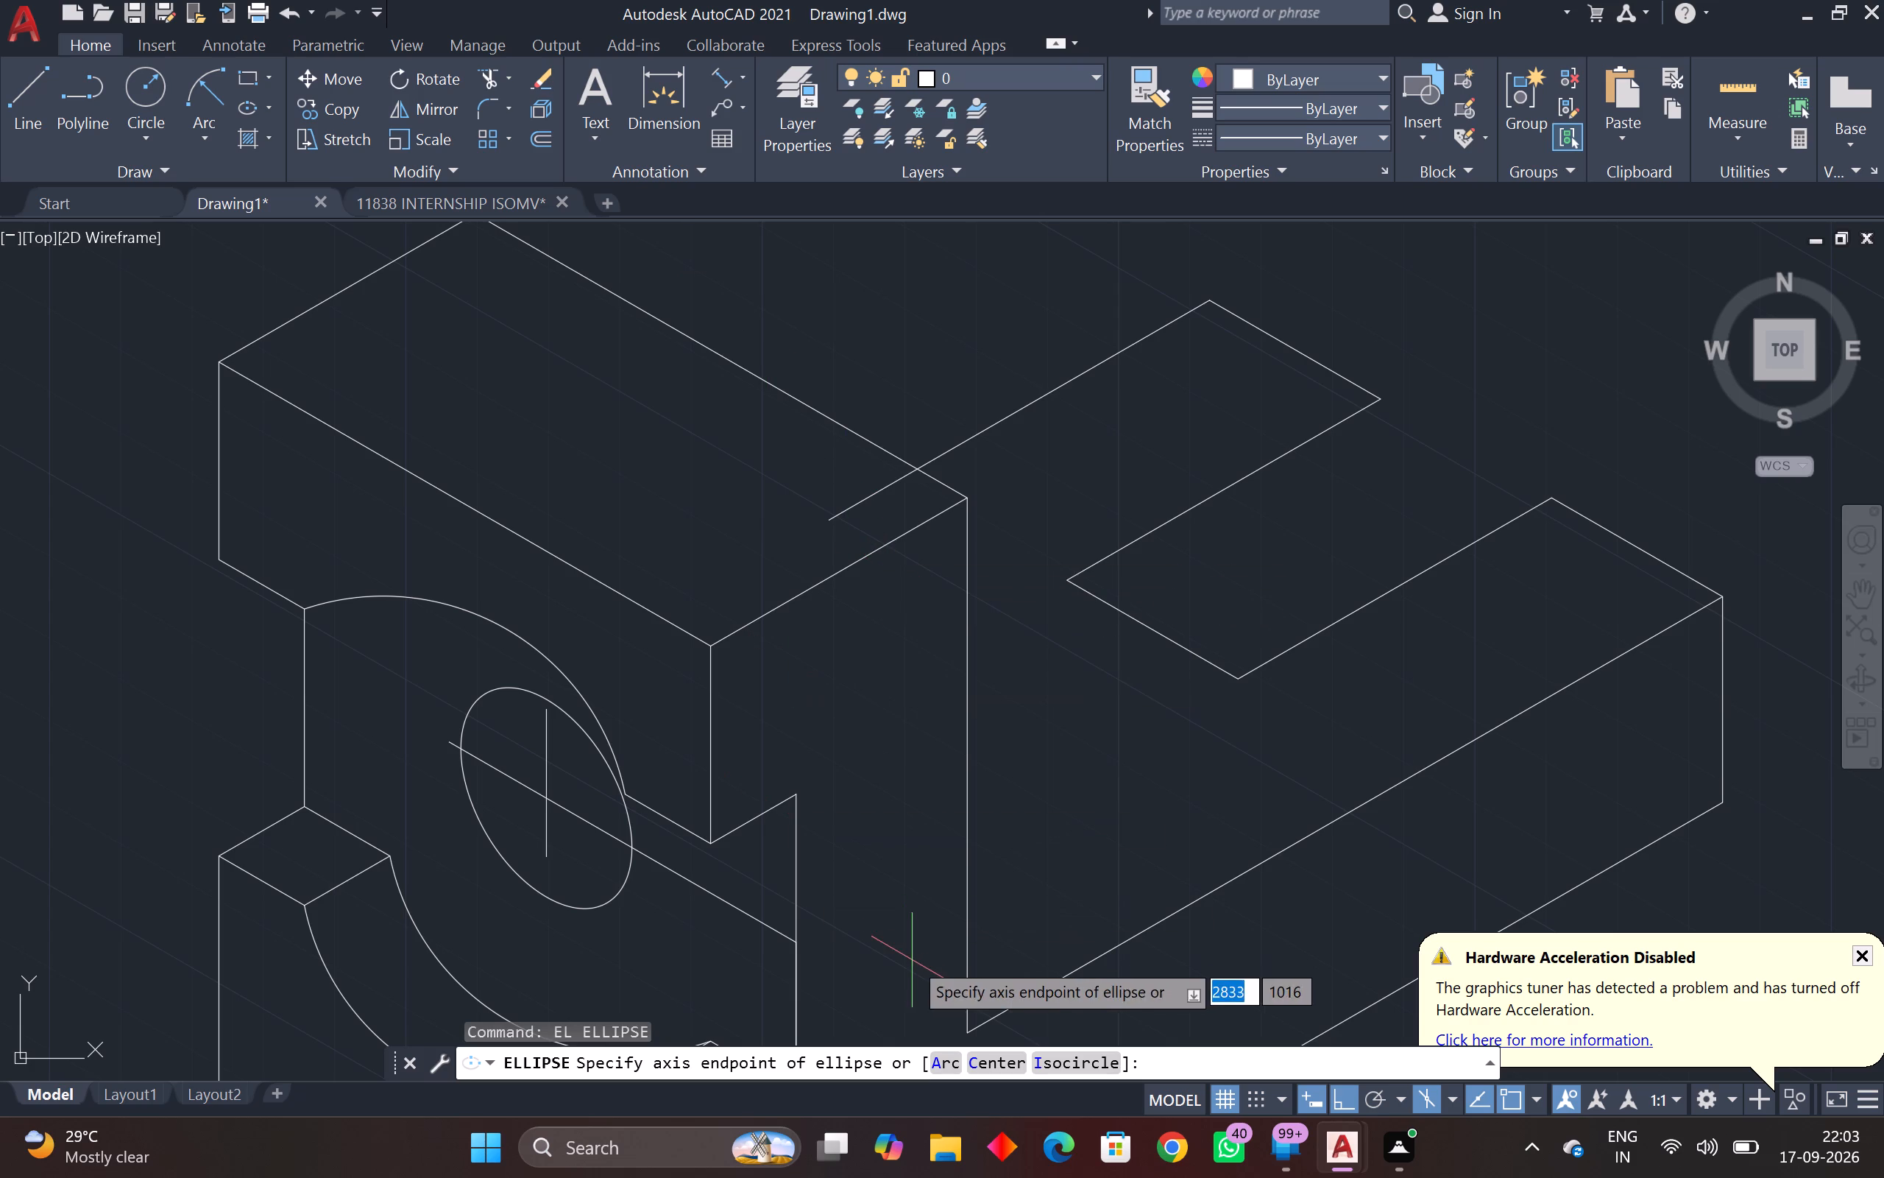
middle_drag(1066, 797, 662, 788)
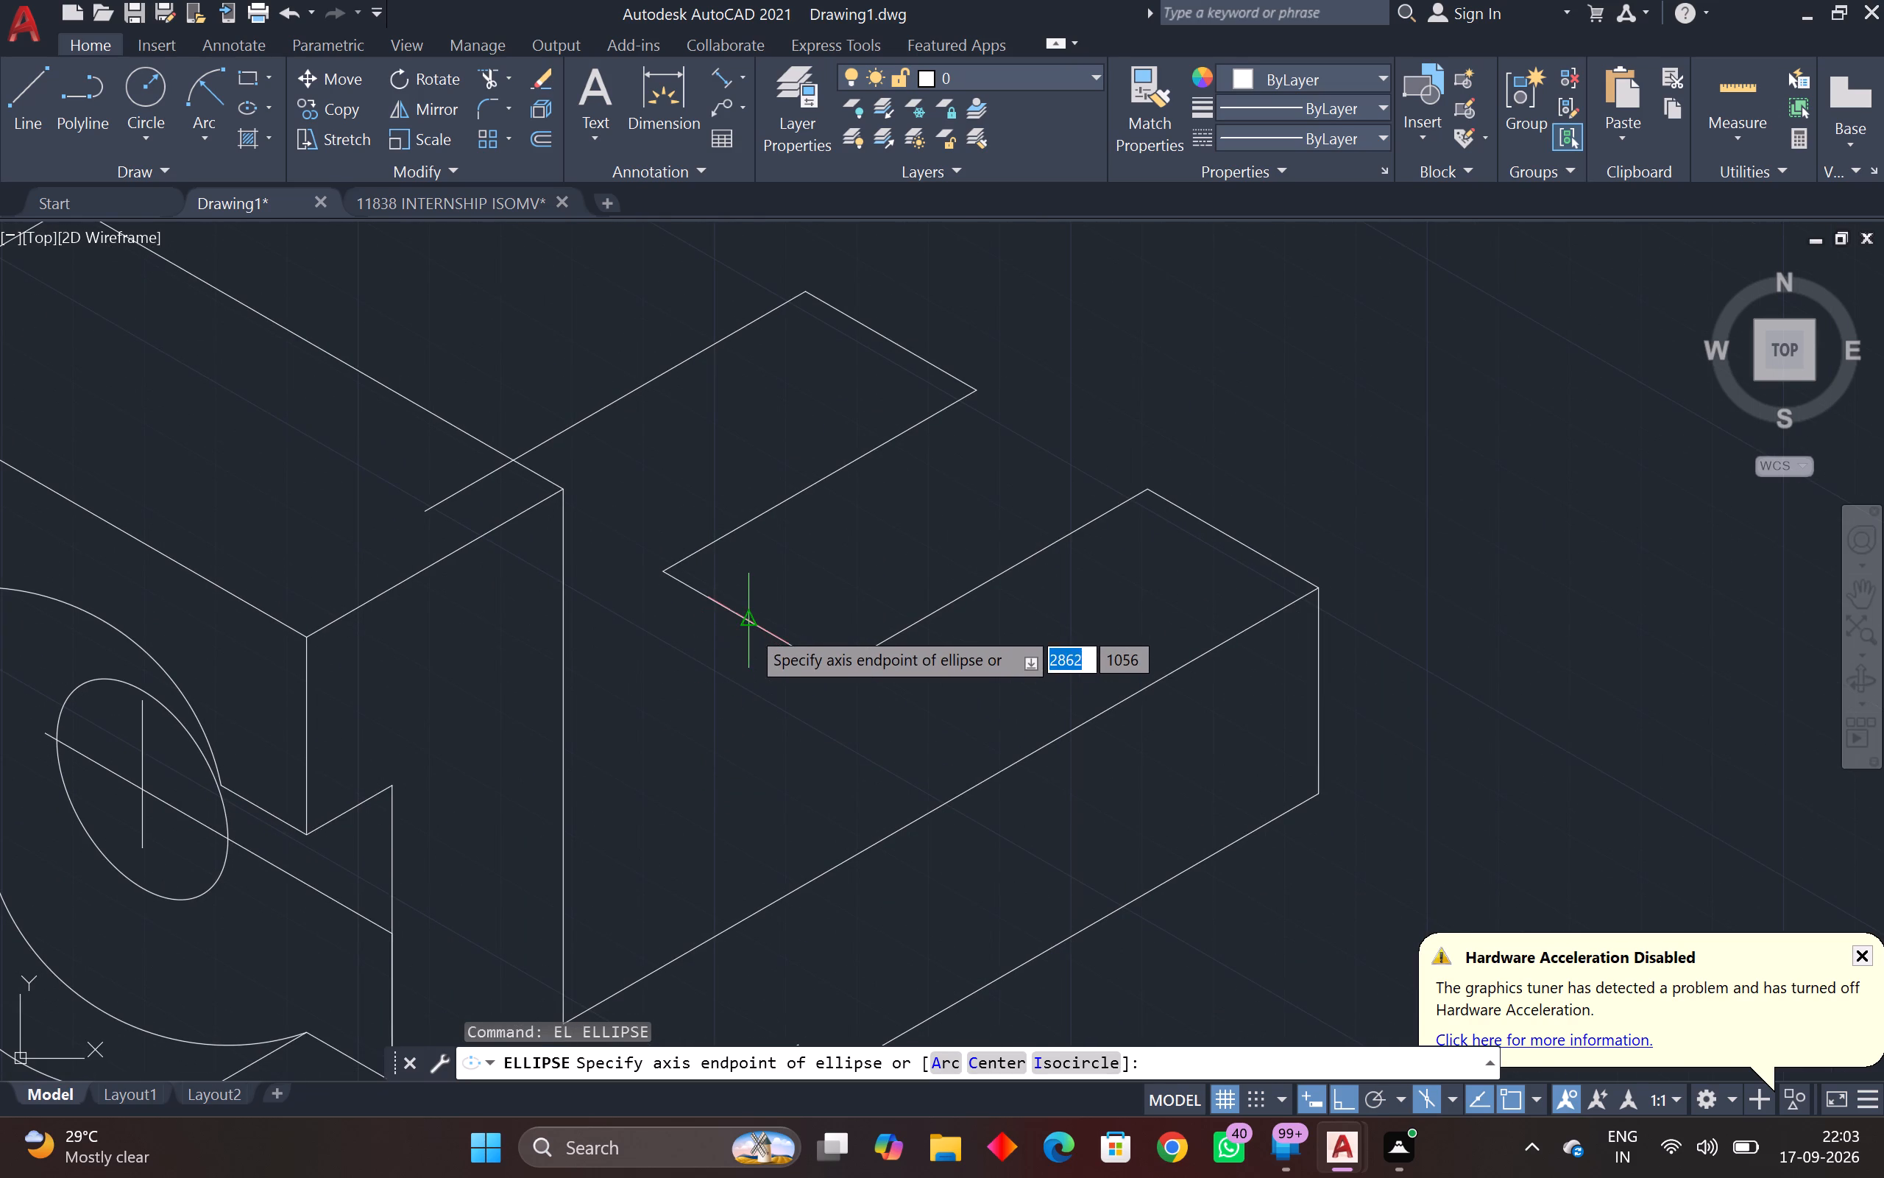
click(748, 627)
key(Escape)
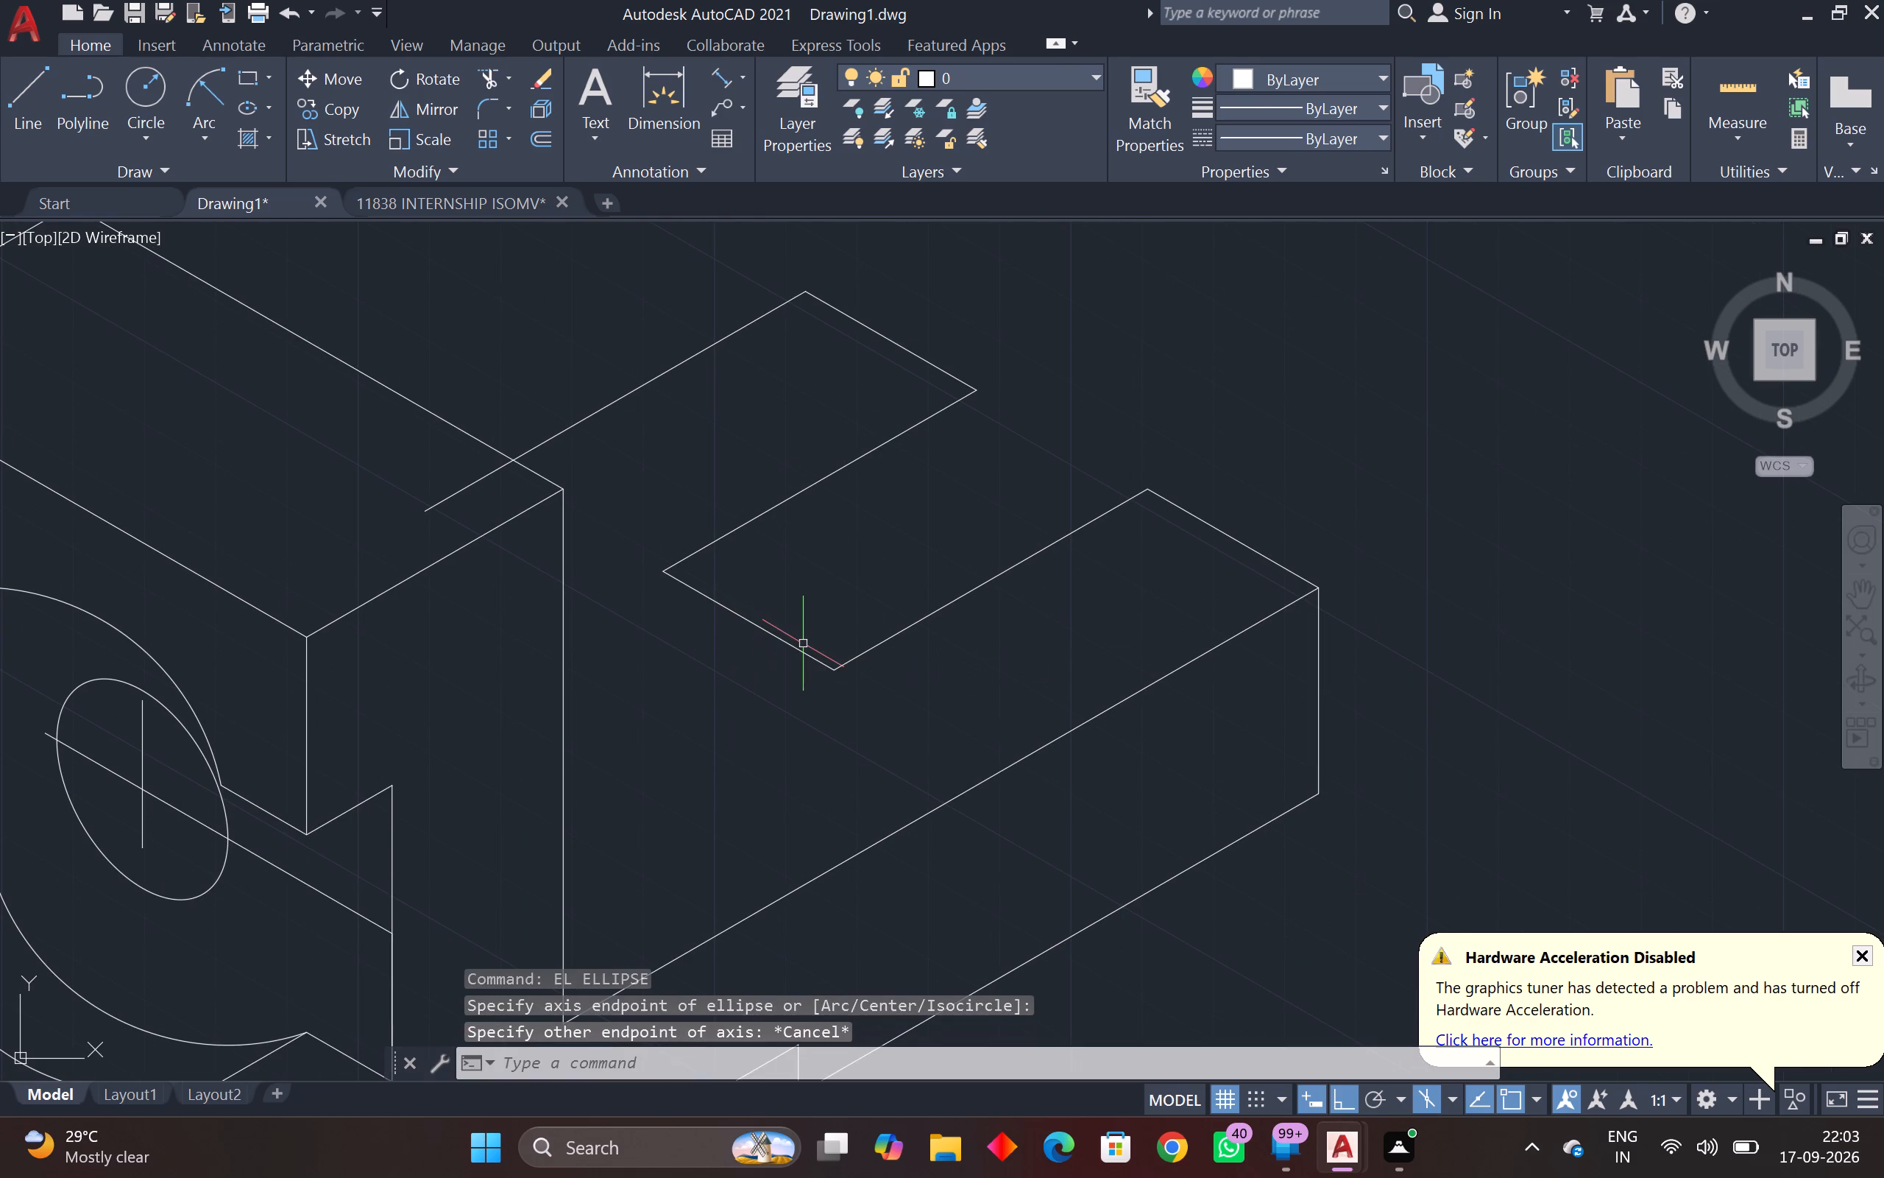
Draw an isocircle of radius about 12 in the top isoplane, centered on the midpoint of the slot's inner edge and reaching its corners.
key(space)
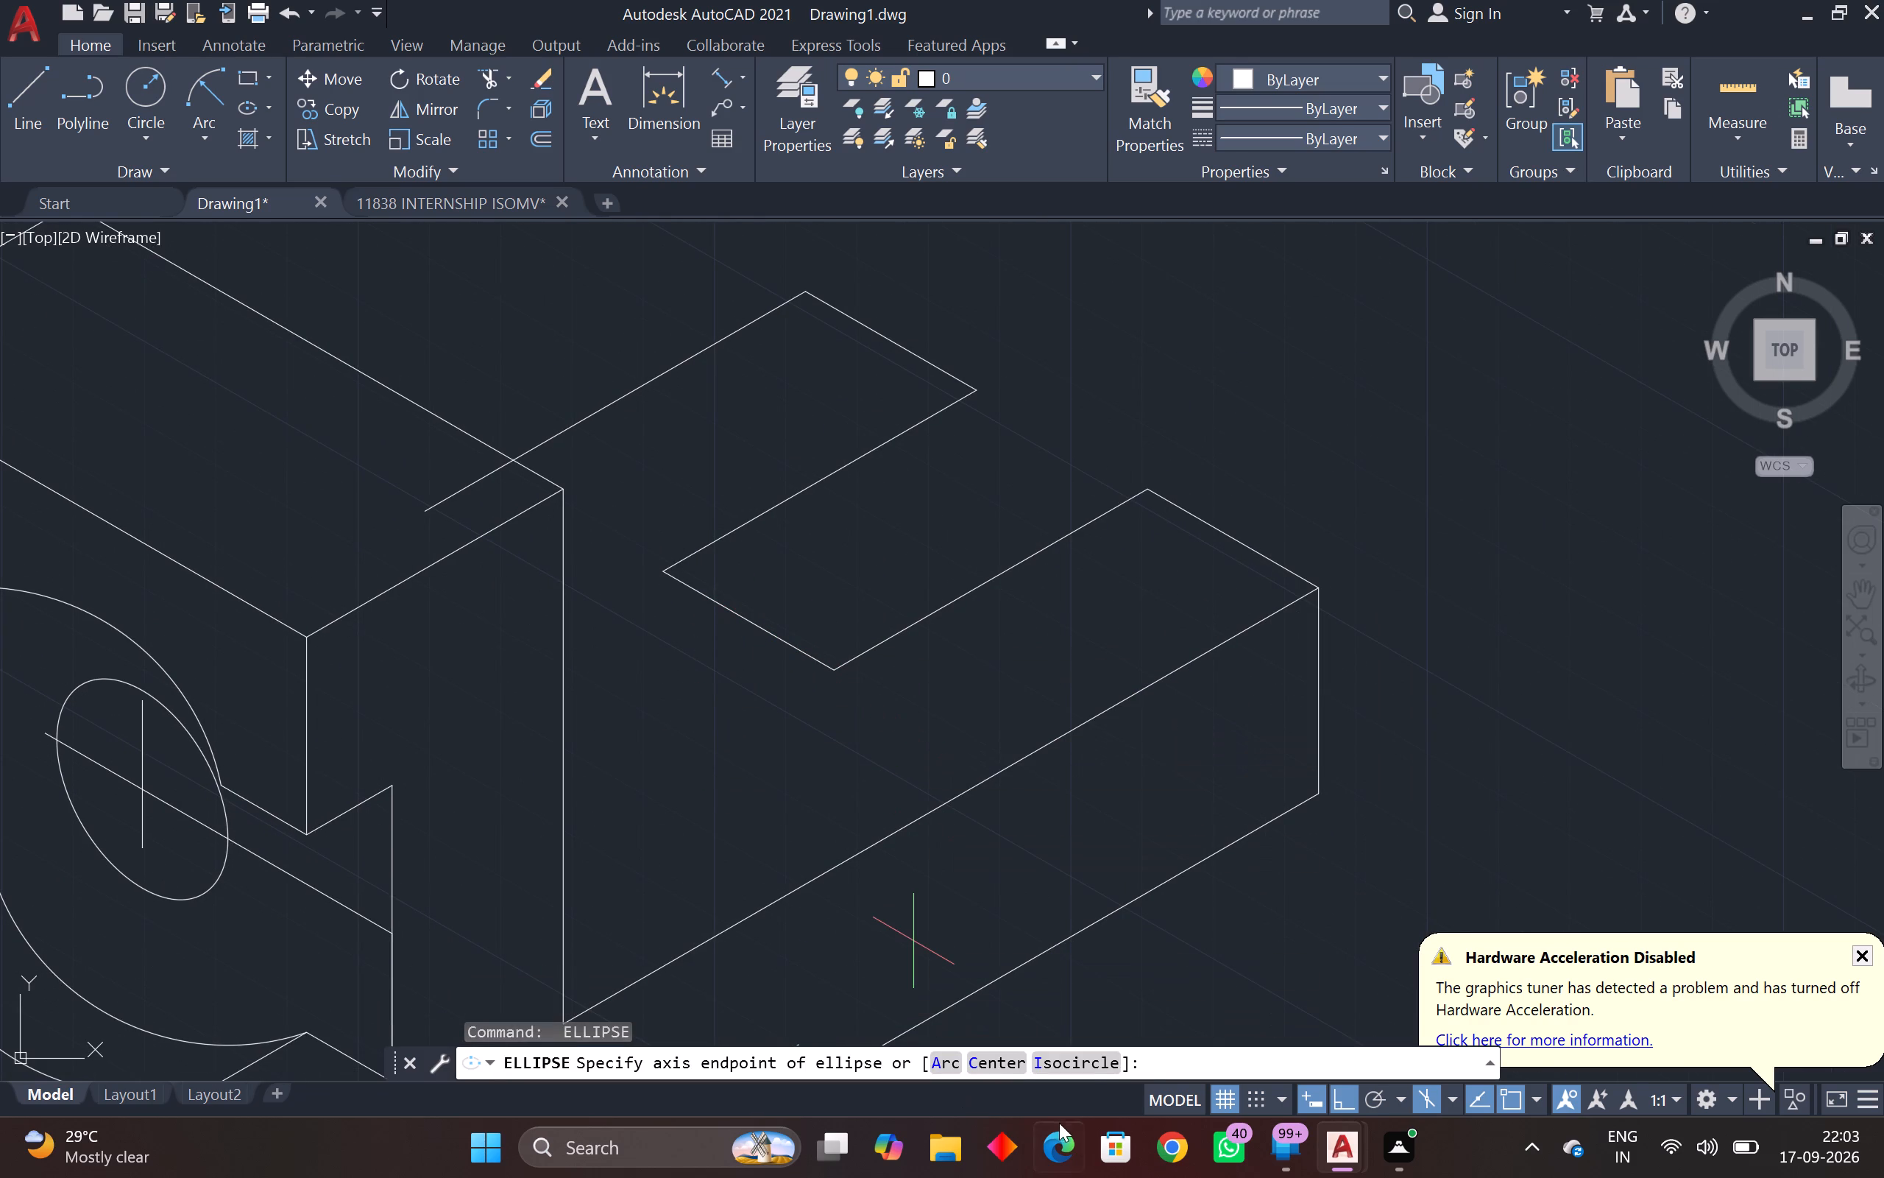
click(1080, 1074)
click(1075, 1065)
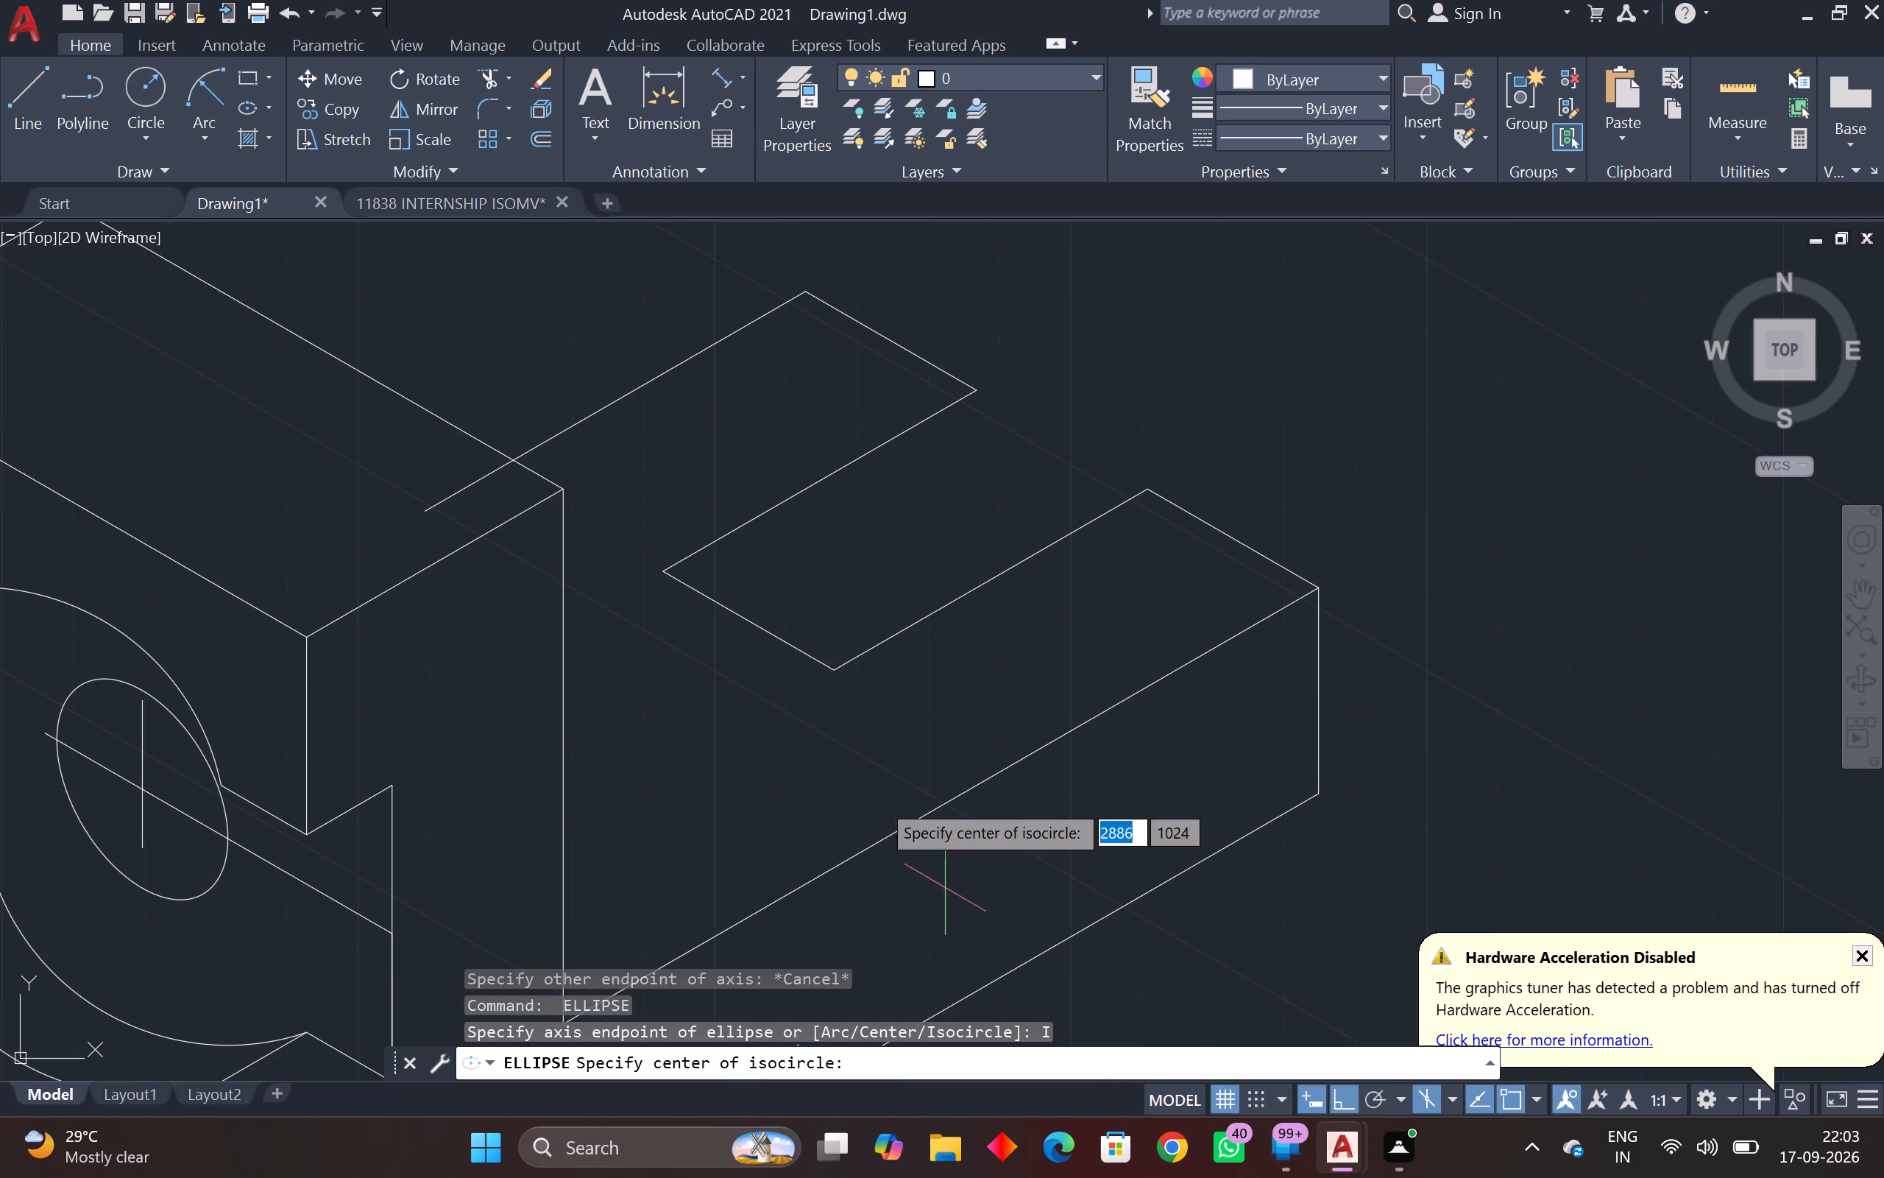
click(754, 618)
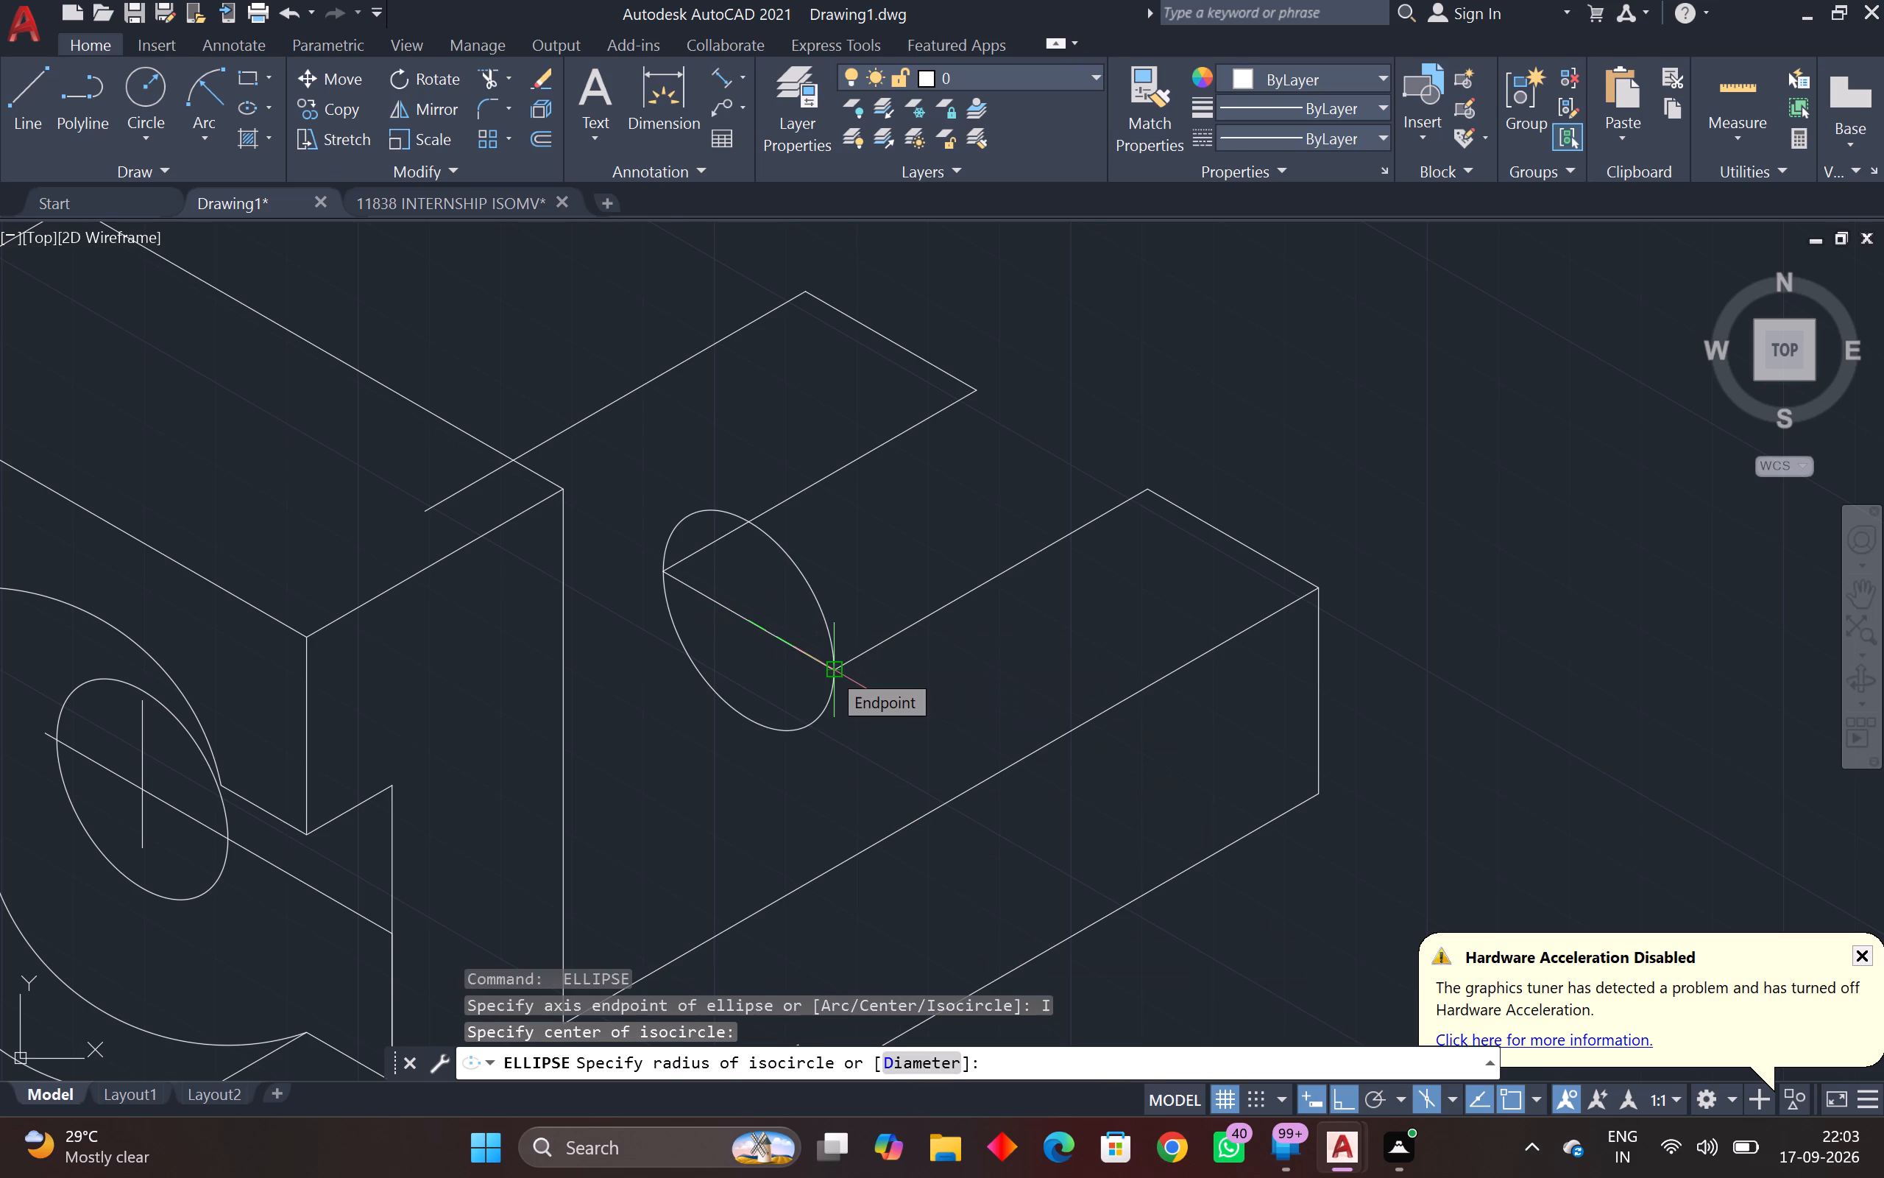
key(F5)
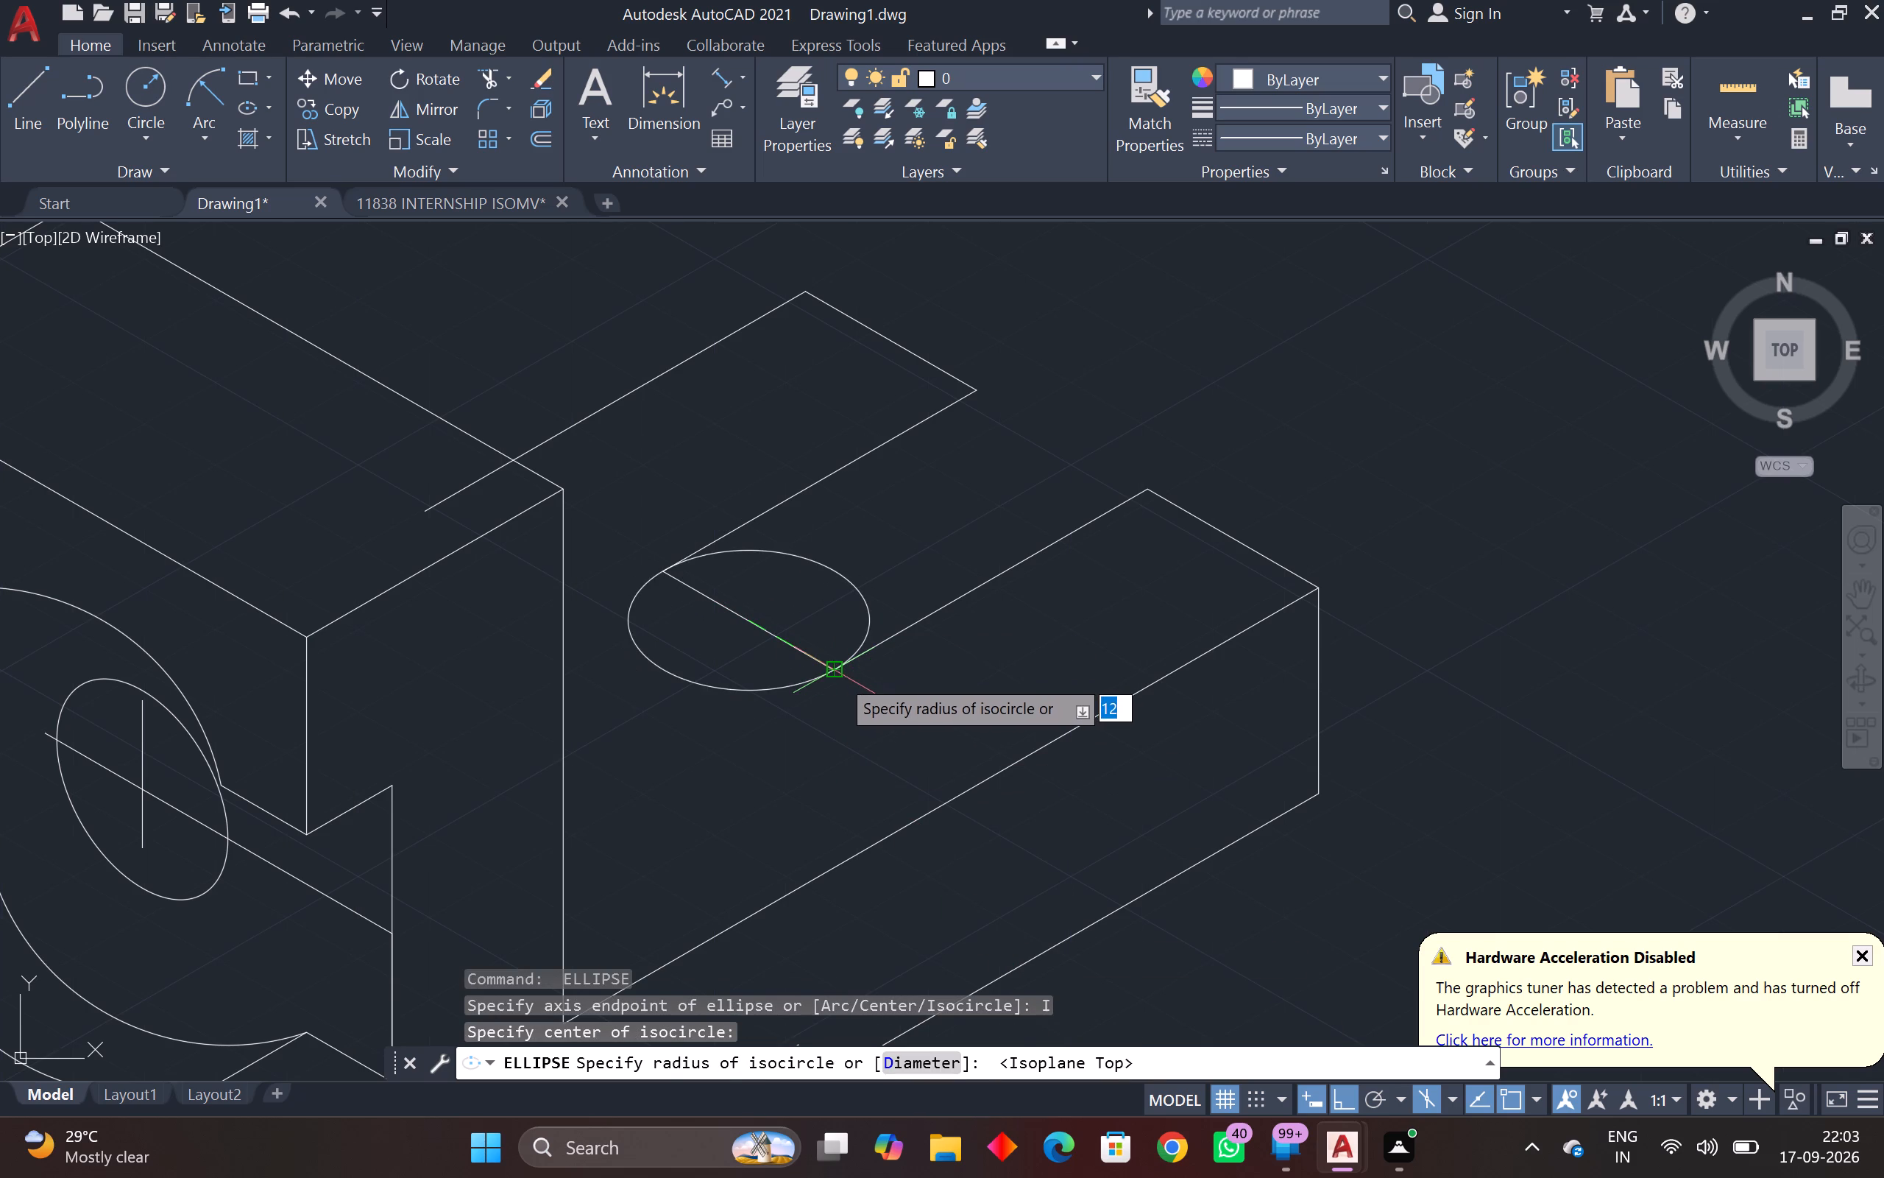
drag(835, 675, 849, 666)
key(Escape)
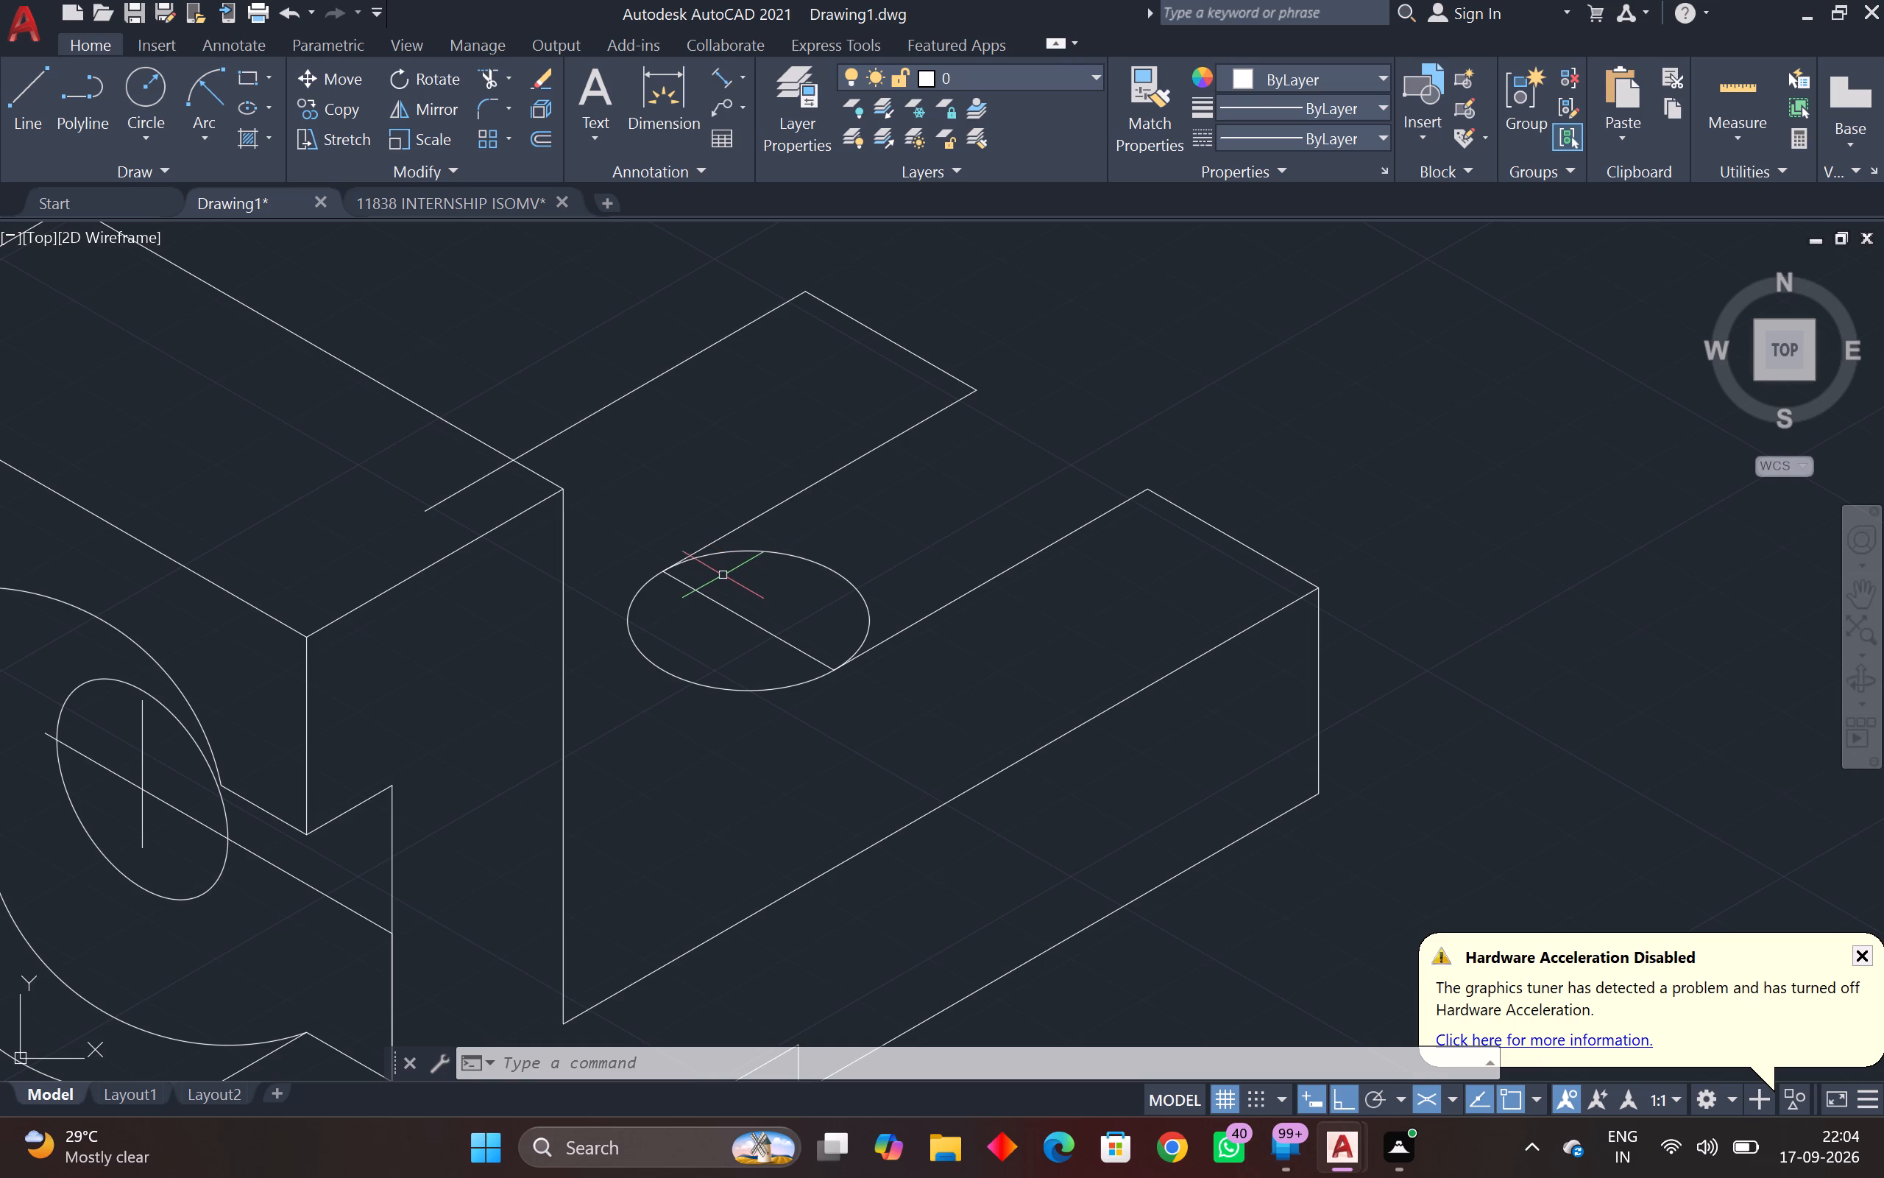
Trim the half of the isocircle lying inside the slot and the line stub extending past the tall block's top edge.
click(486, 84)
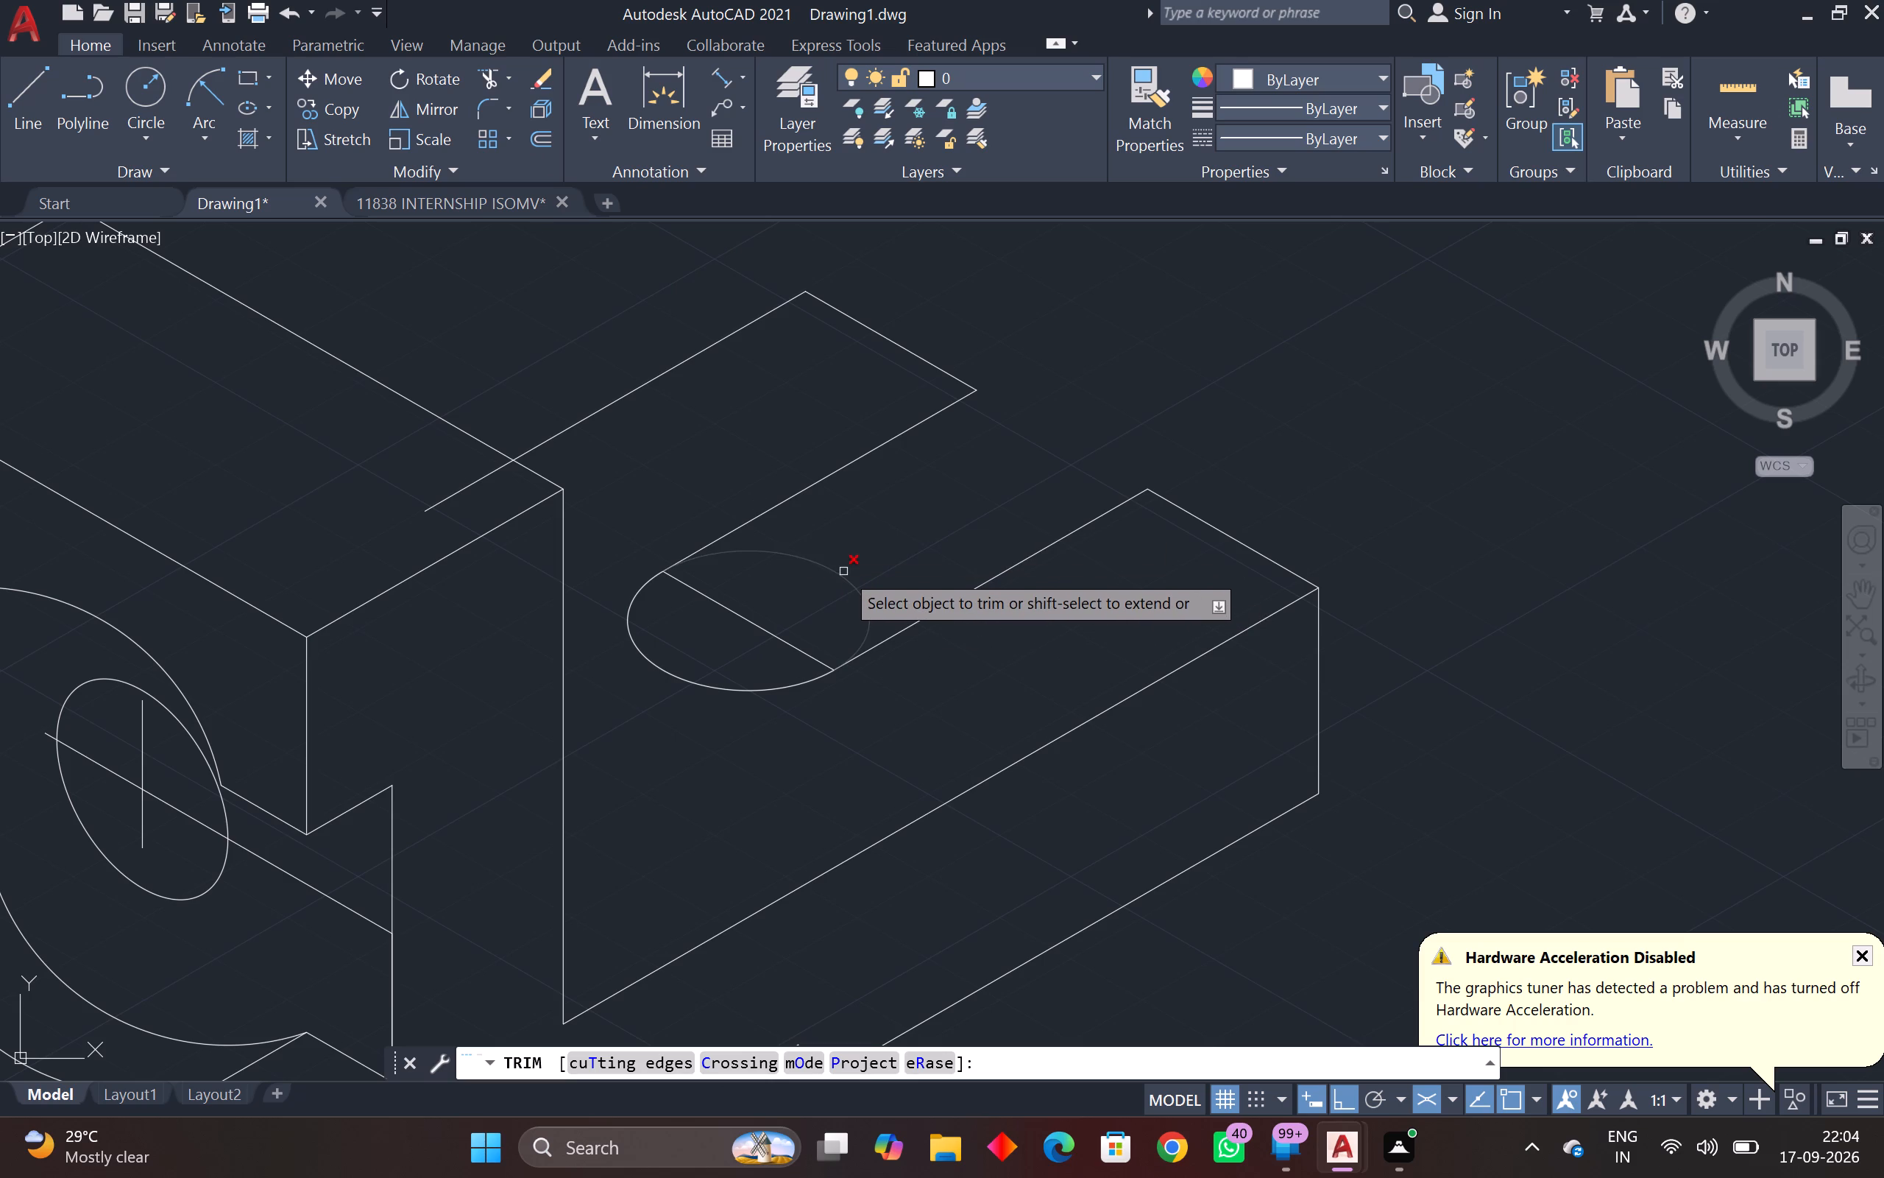
click(843, 573)
click(475, 482)
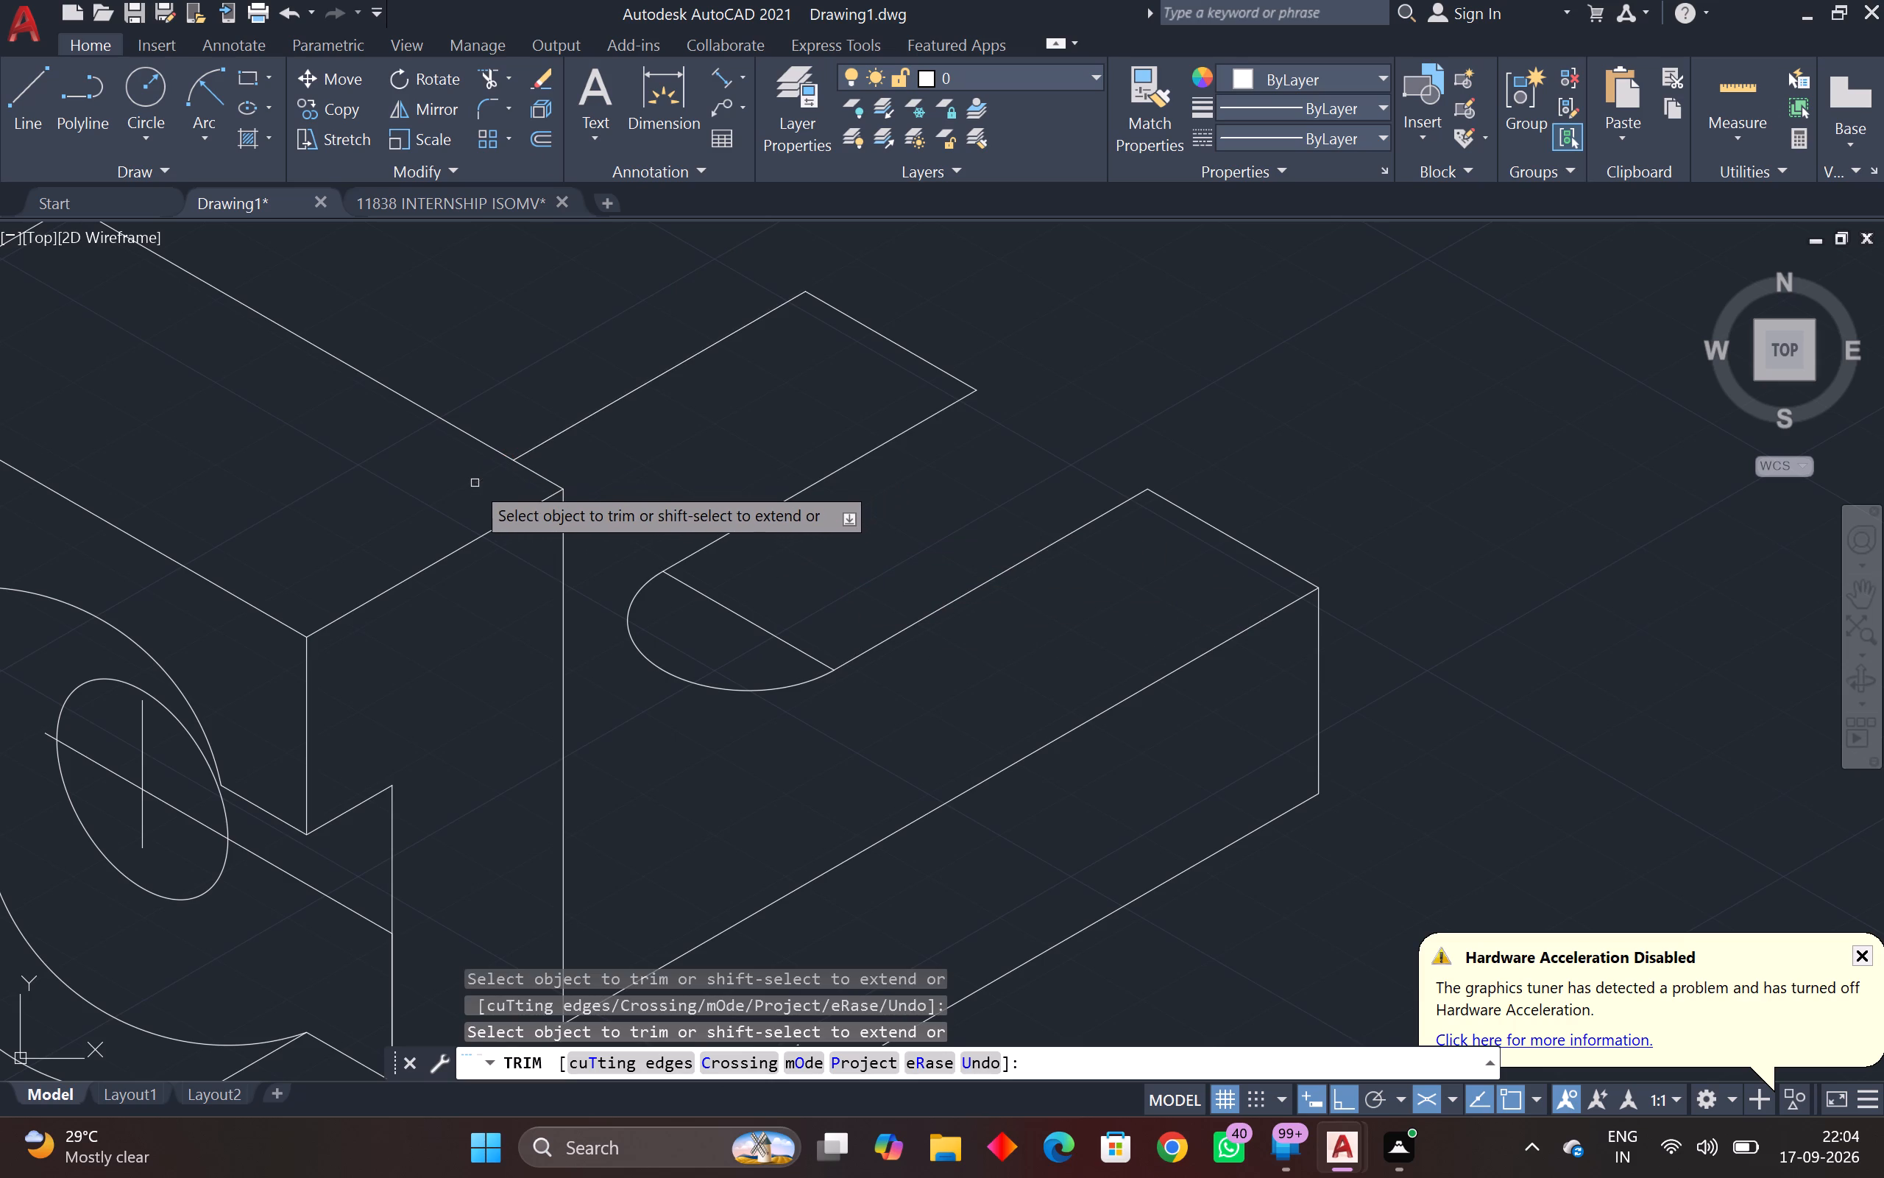
scroll(475, 492, down, 2)
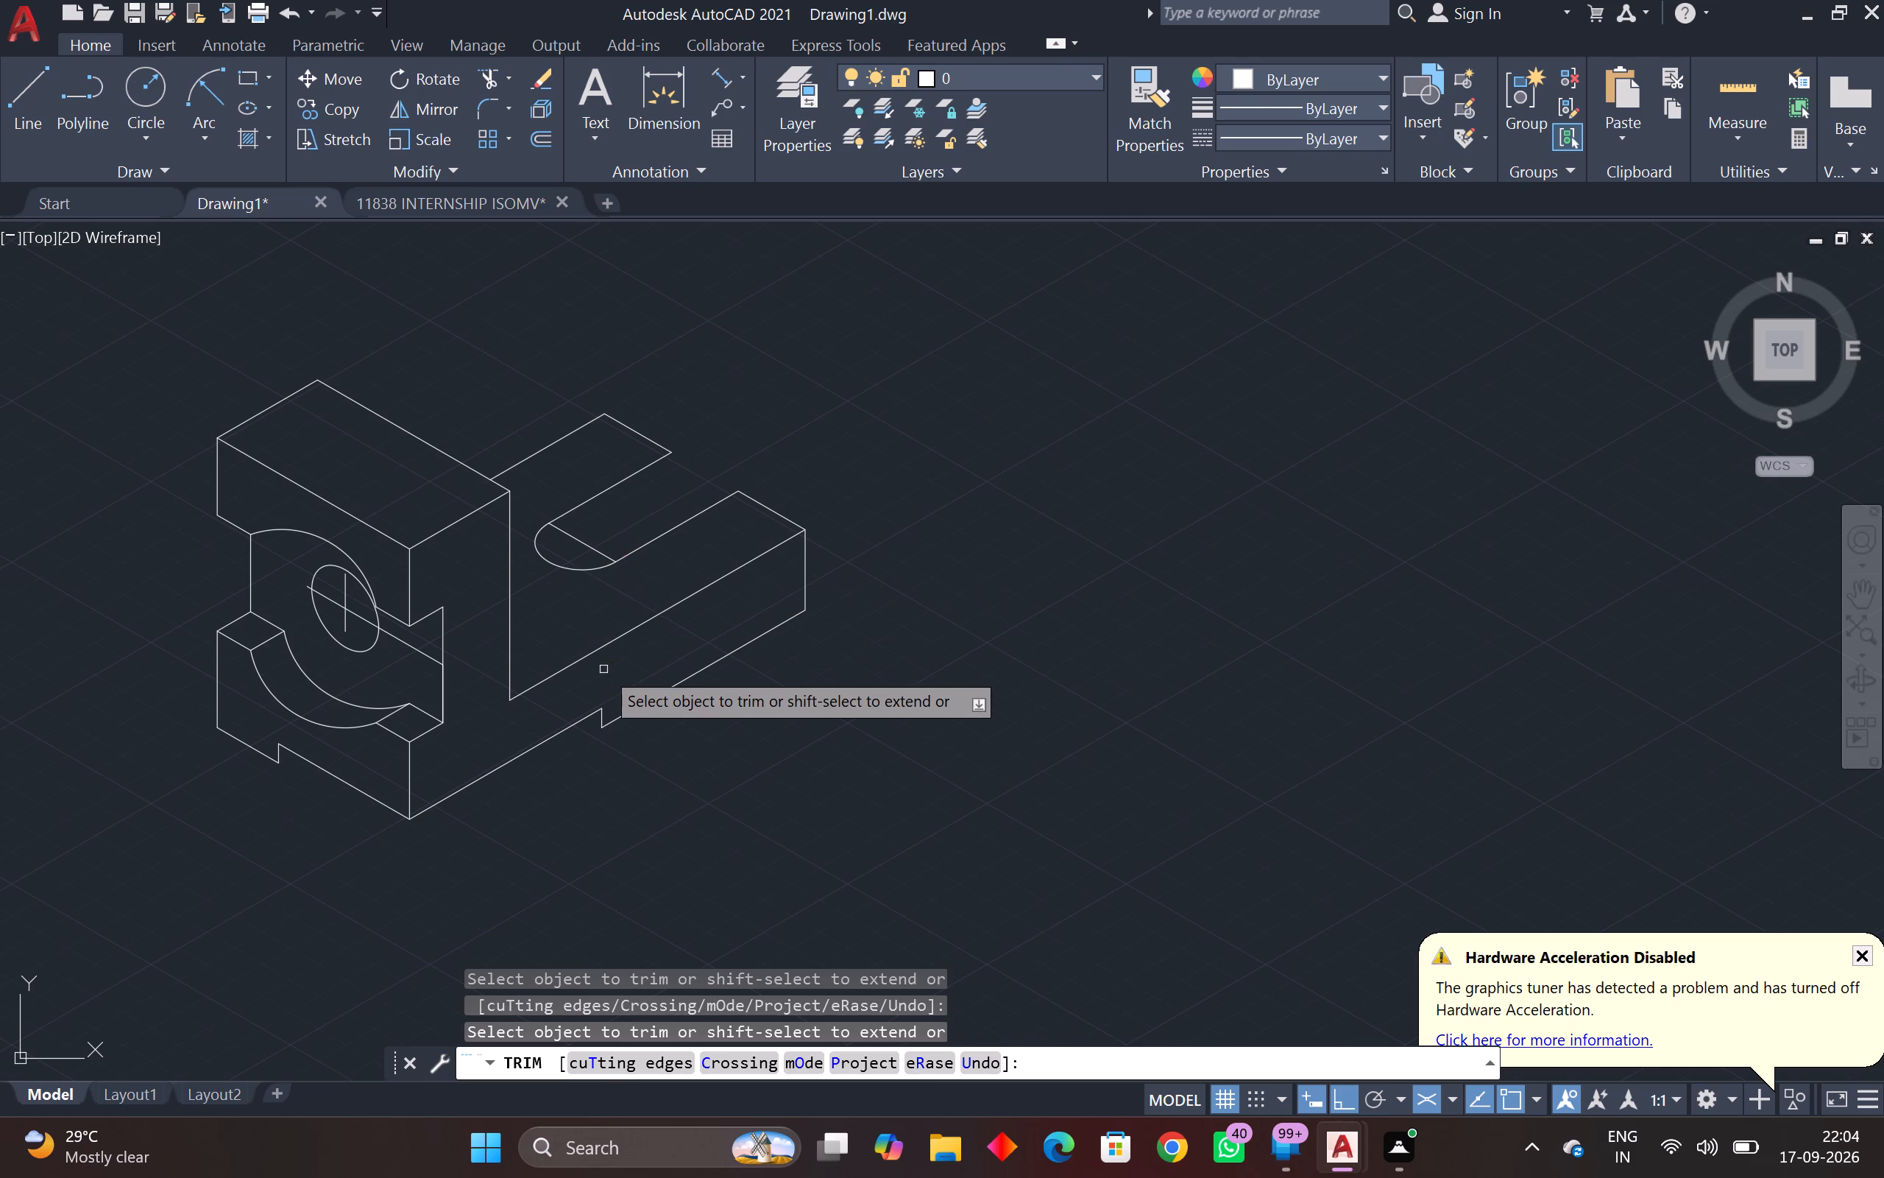
middle_drag(571, 622, 661, 618)
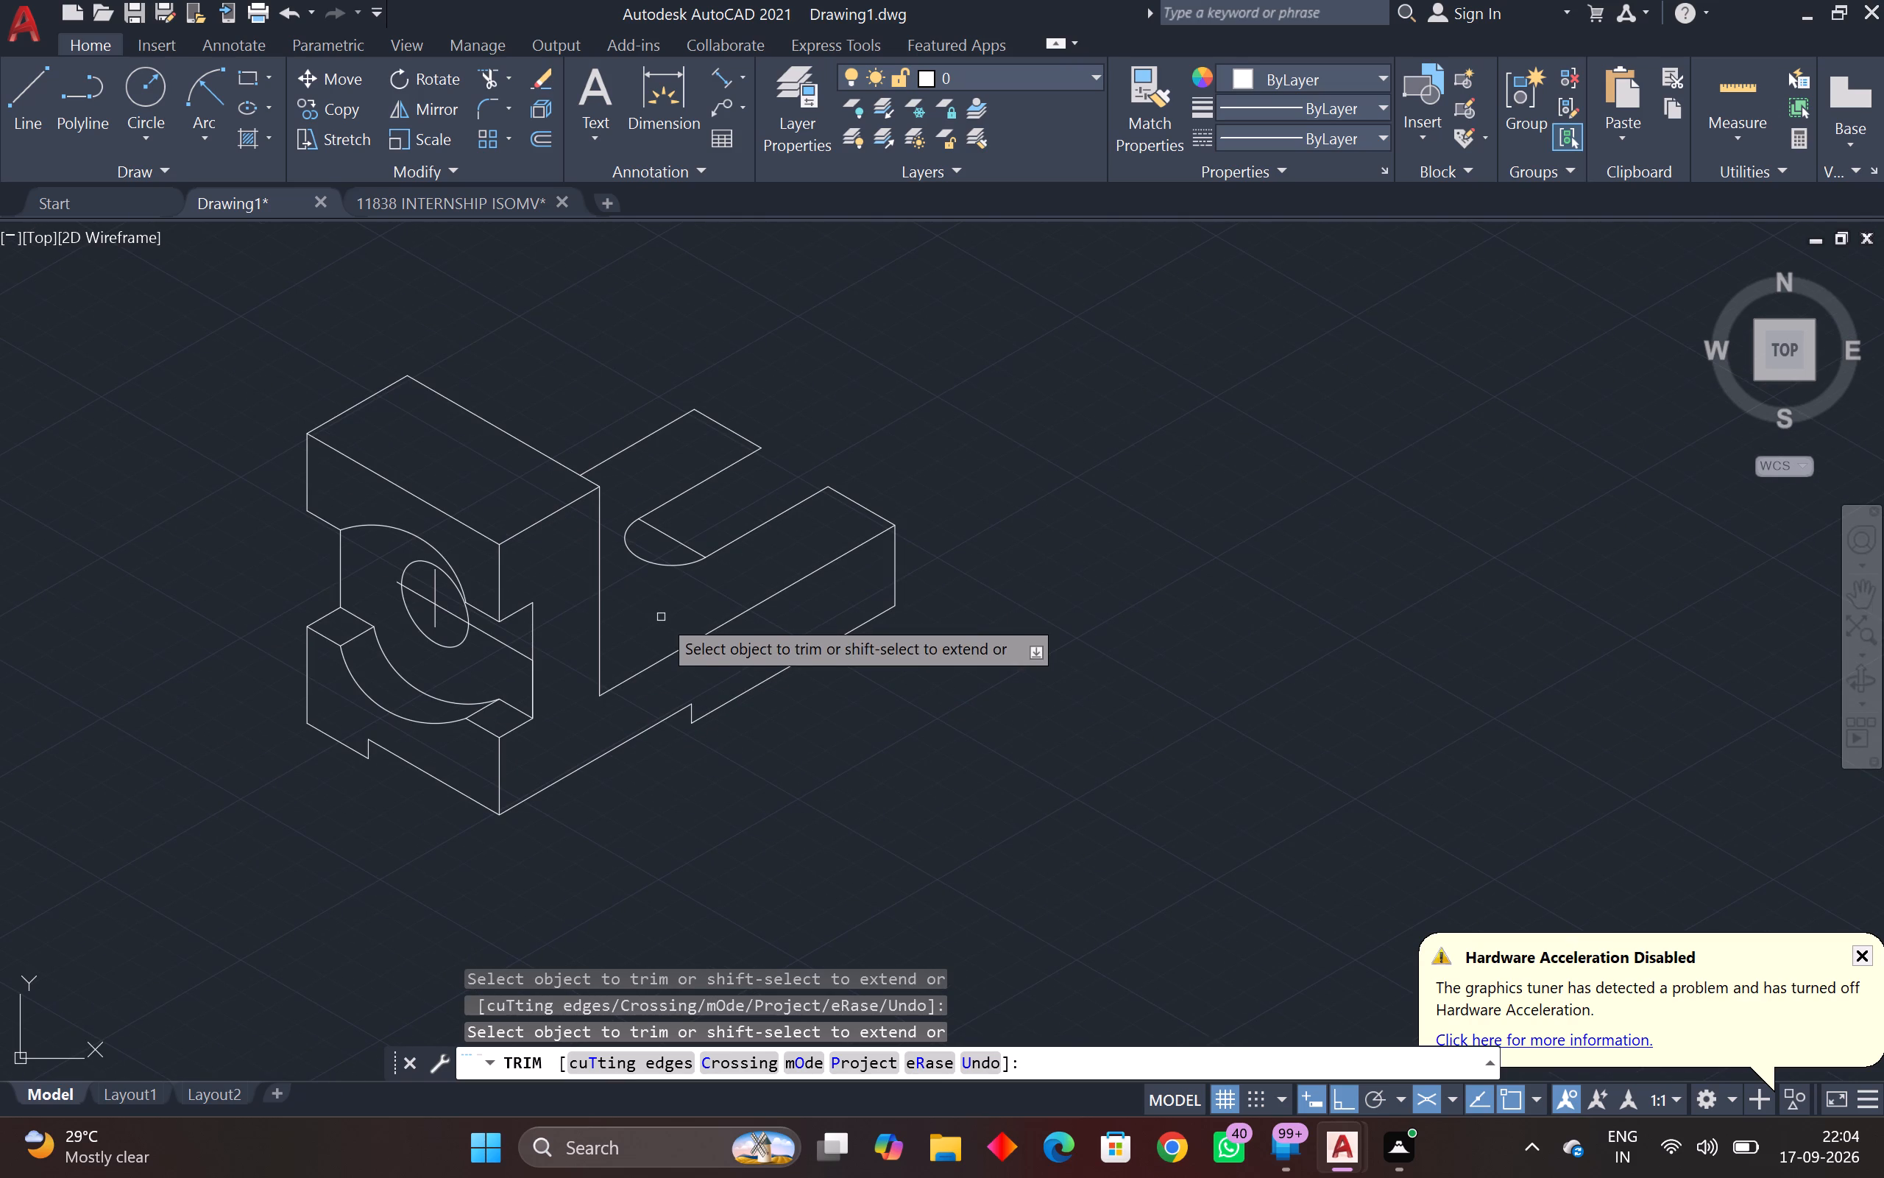
key(Escape)
key(Escape)
Draw a line about 19 long from the midpoint of the slot's inner edge toward the tall block, crossing the rounded slot end.
scroll(471, 650, up, 1)
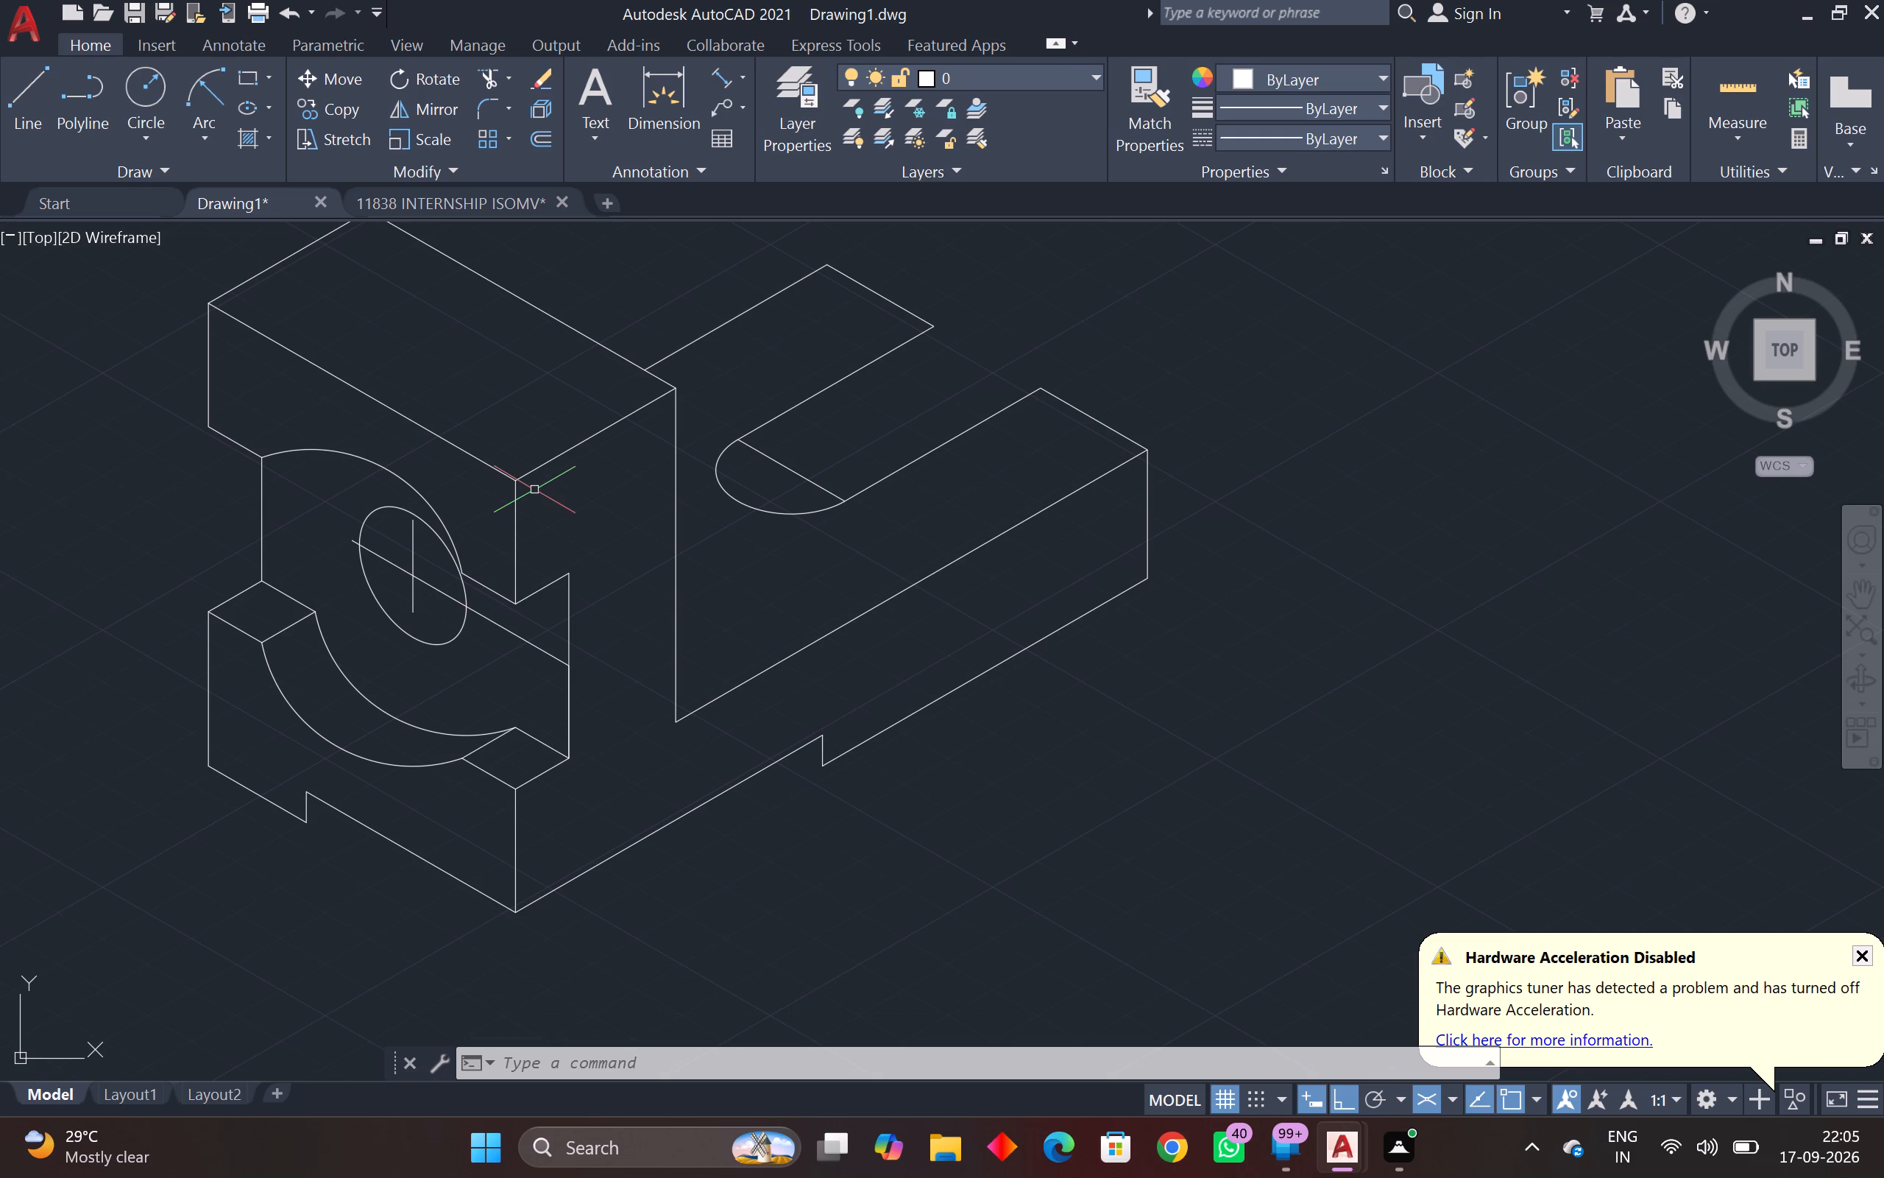
text(l)
key(space)
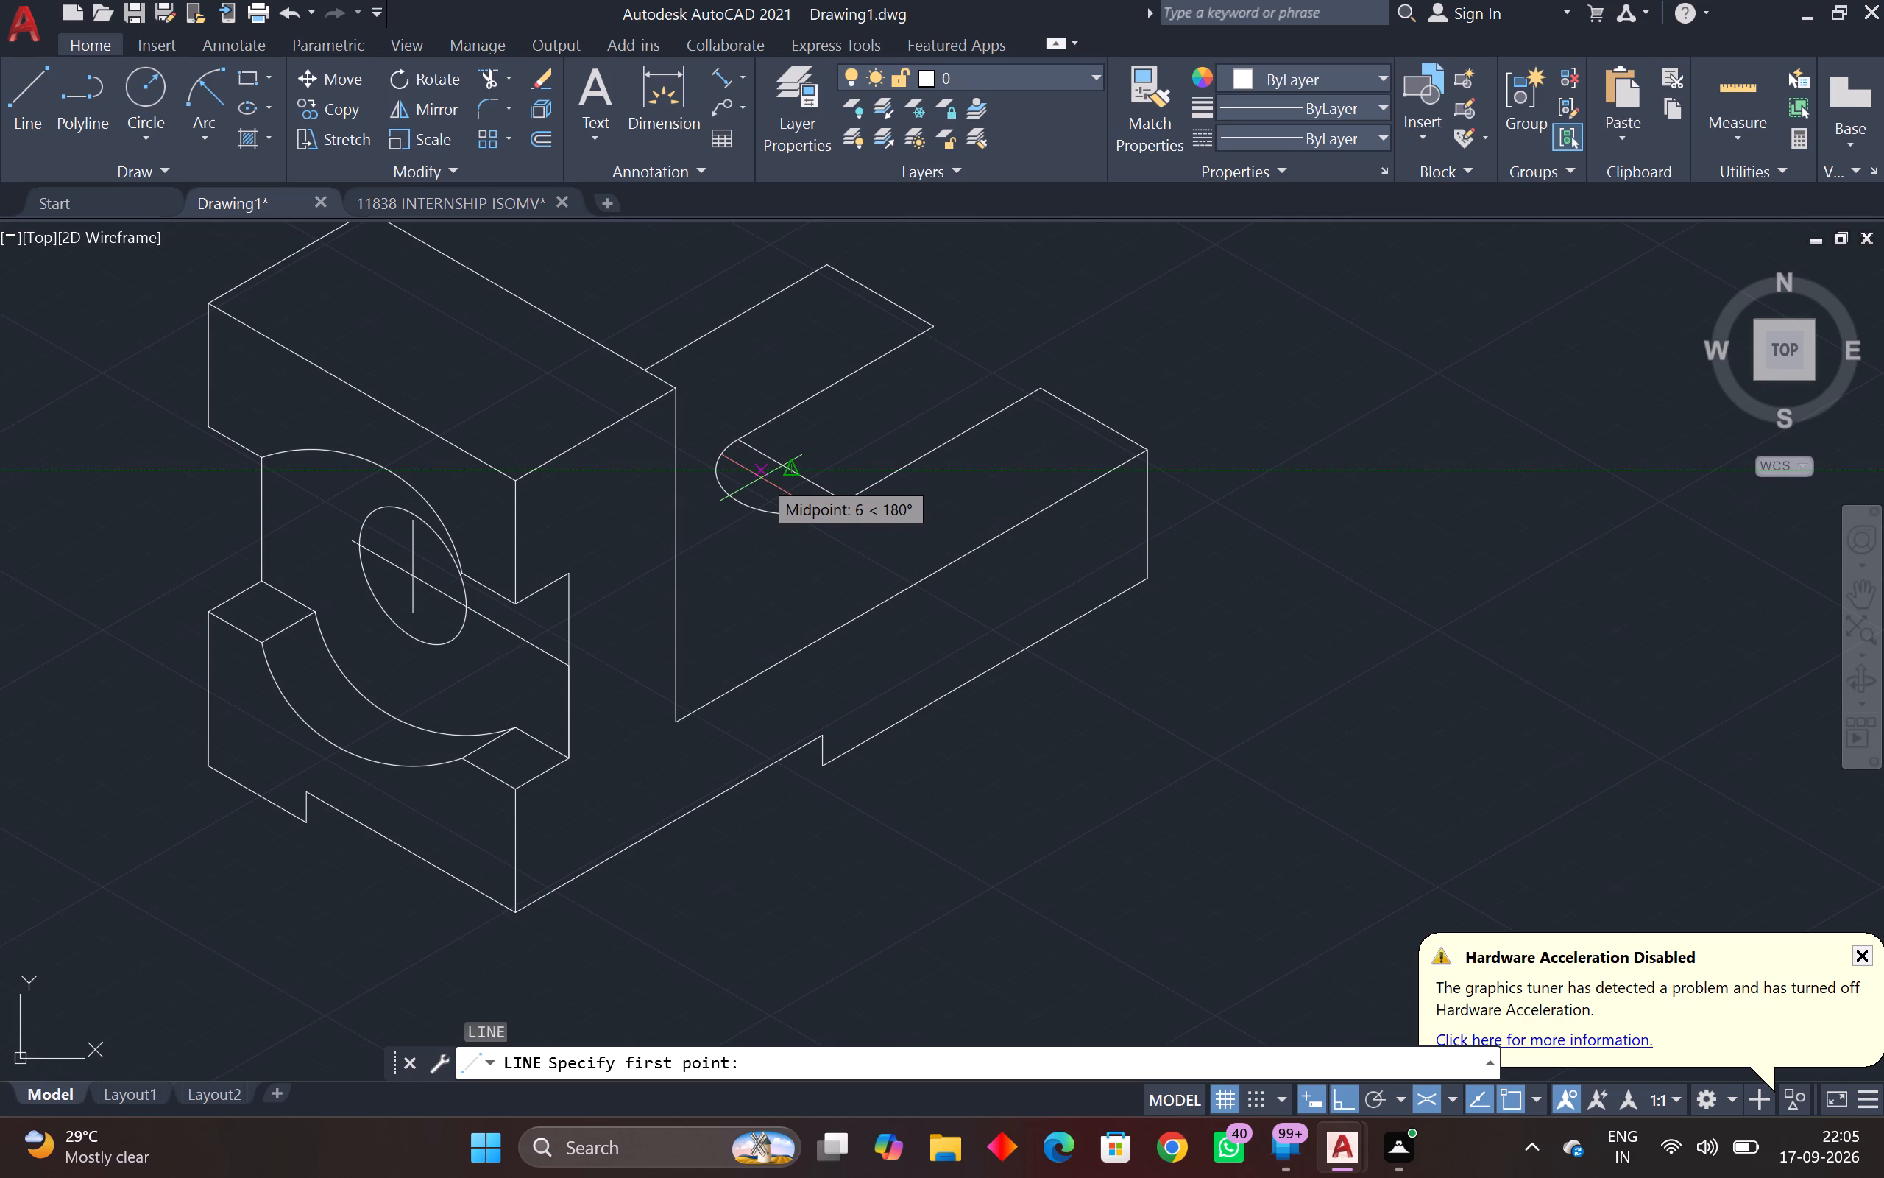
middle_drag(812, 532, 762, 582)
drag(741, 525, 748, 522)
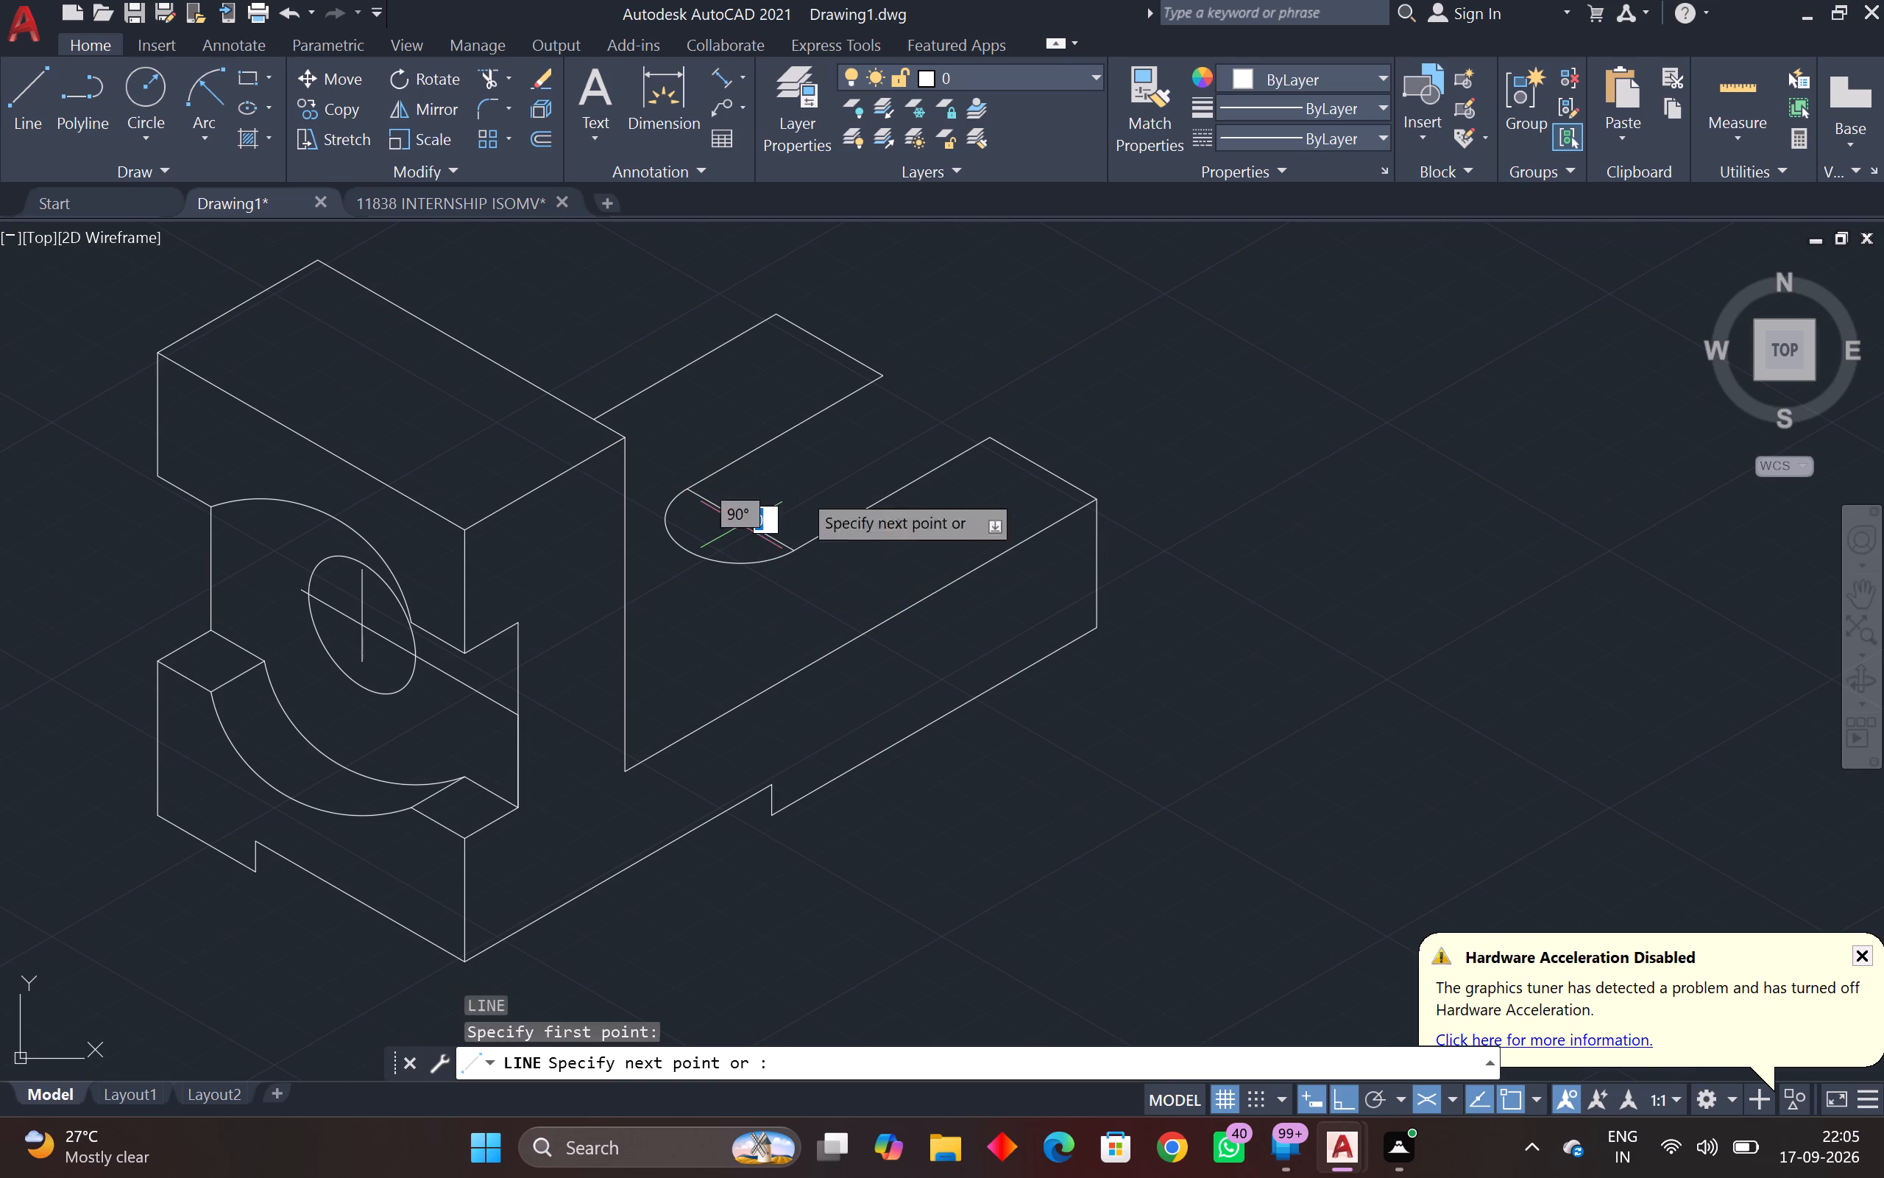
click(657, 568)
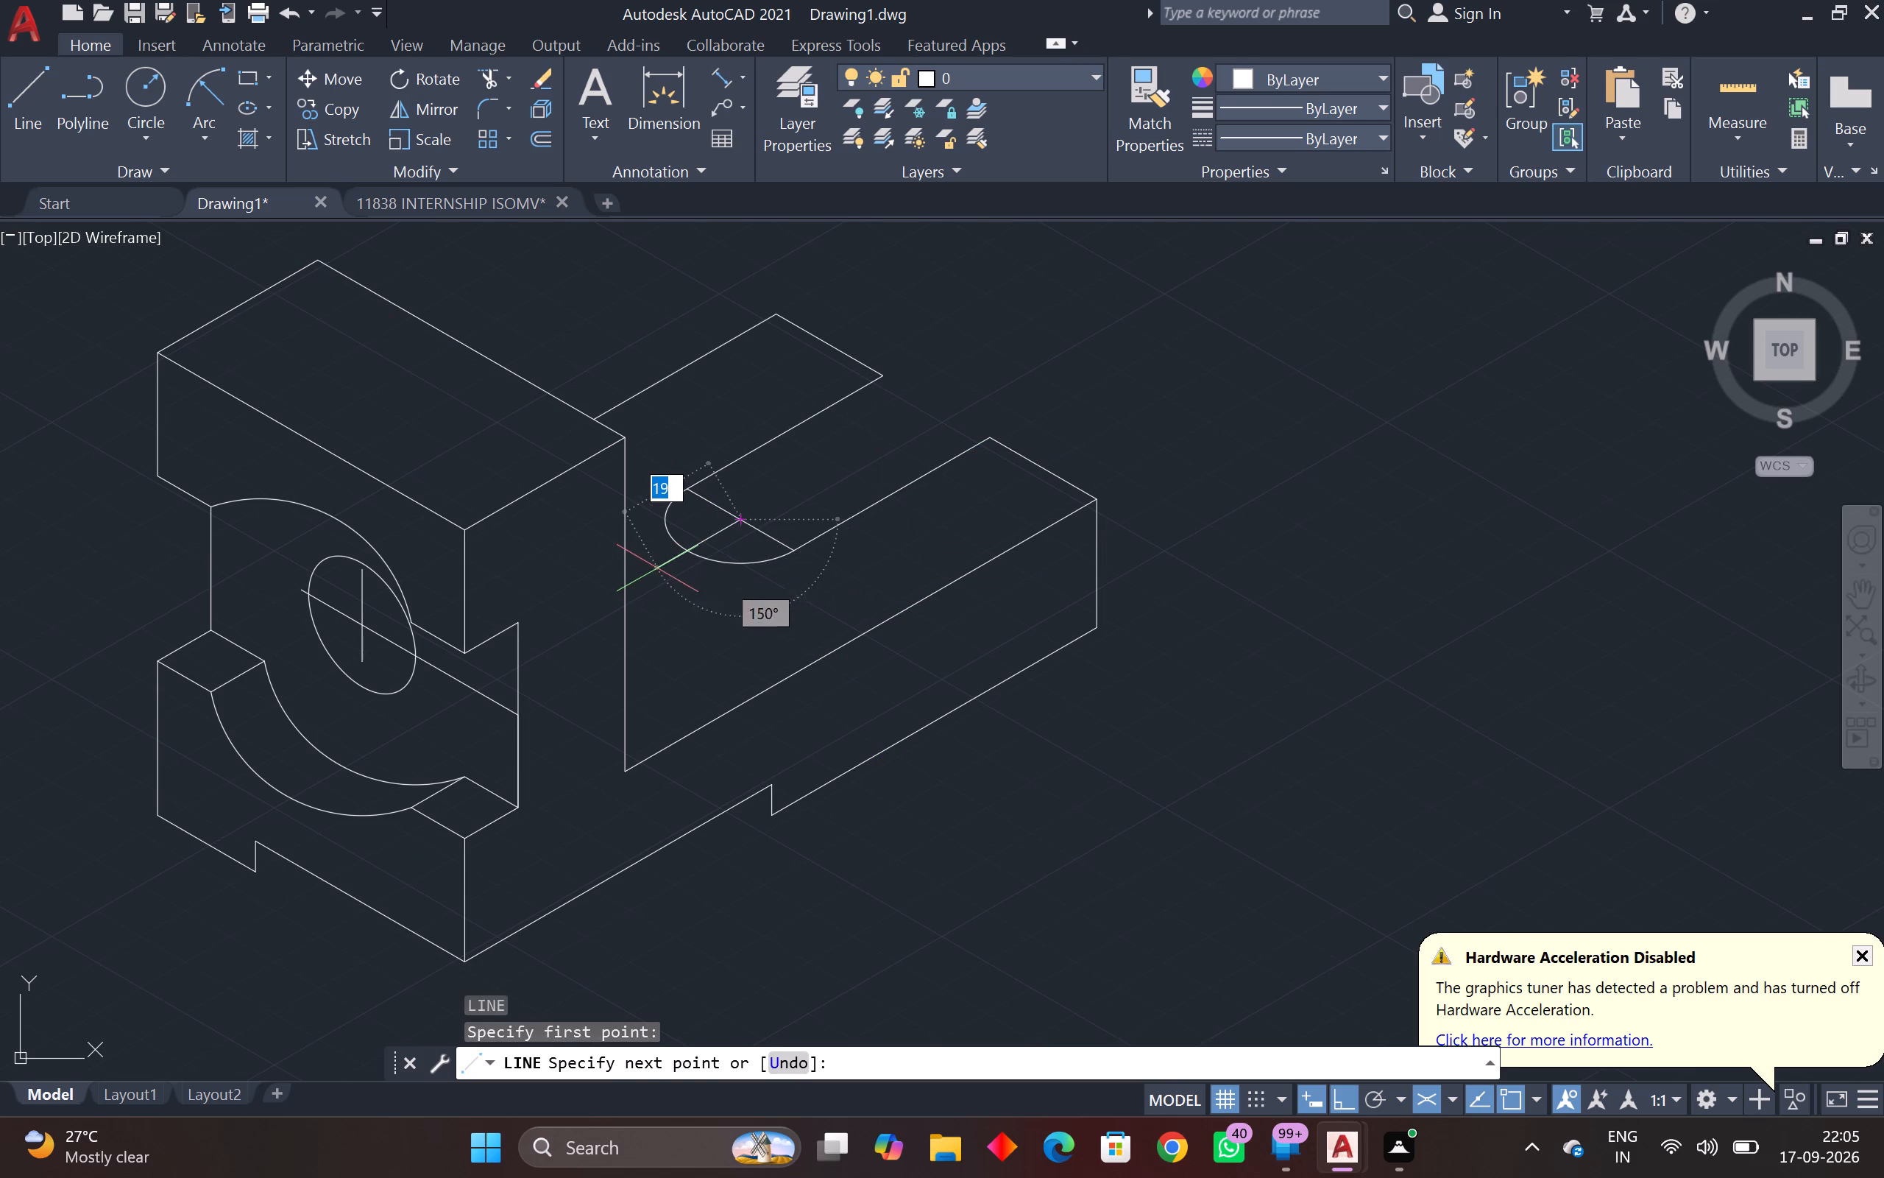
key(space)
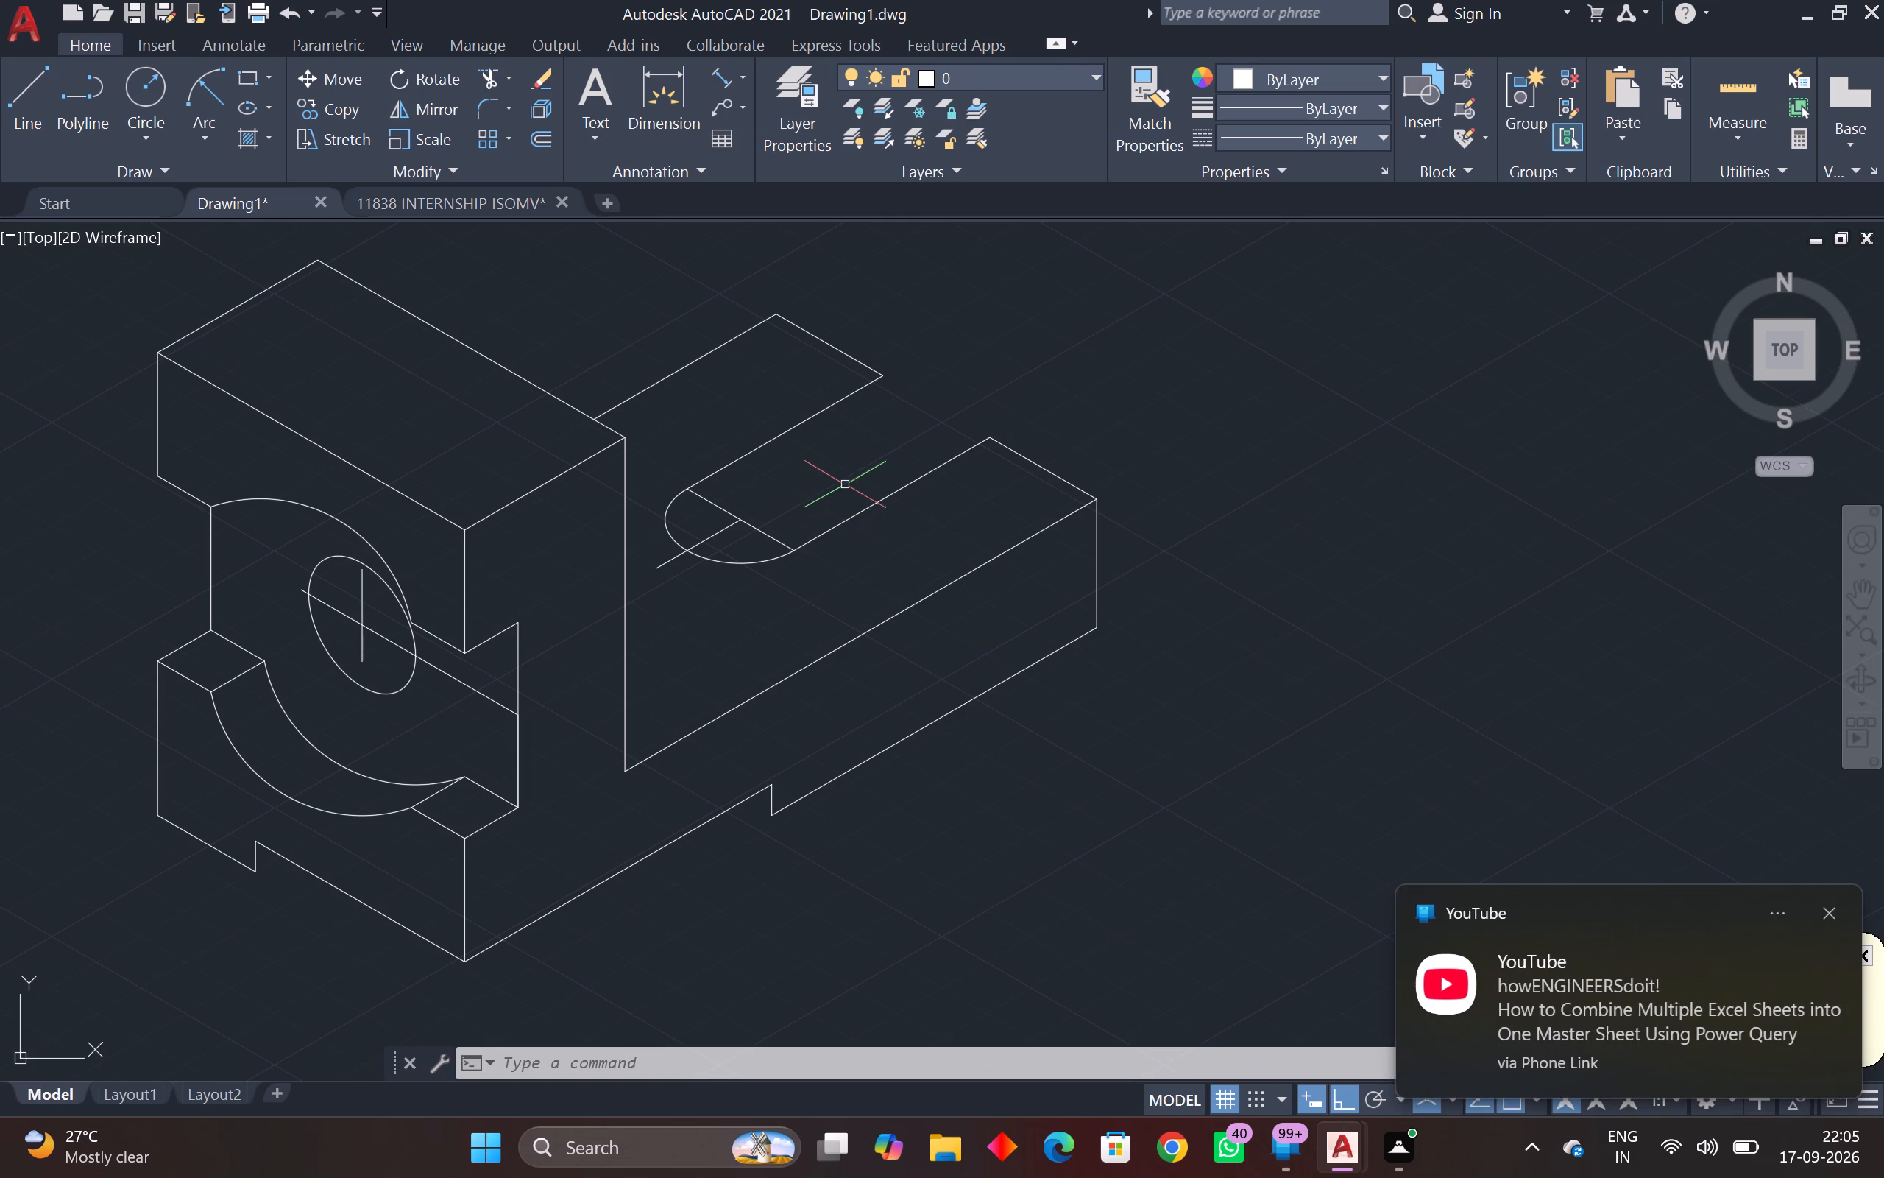
Draw a line about 10 long at 30° from the midpoint of the slot's inner edge, extending toward the slot's open end.
key(space)
click(745, 514)
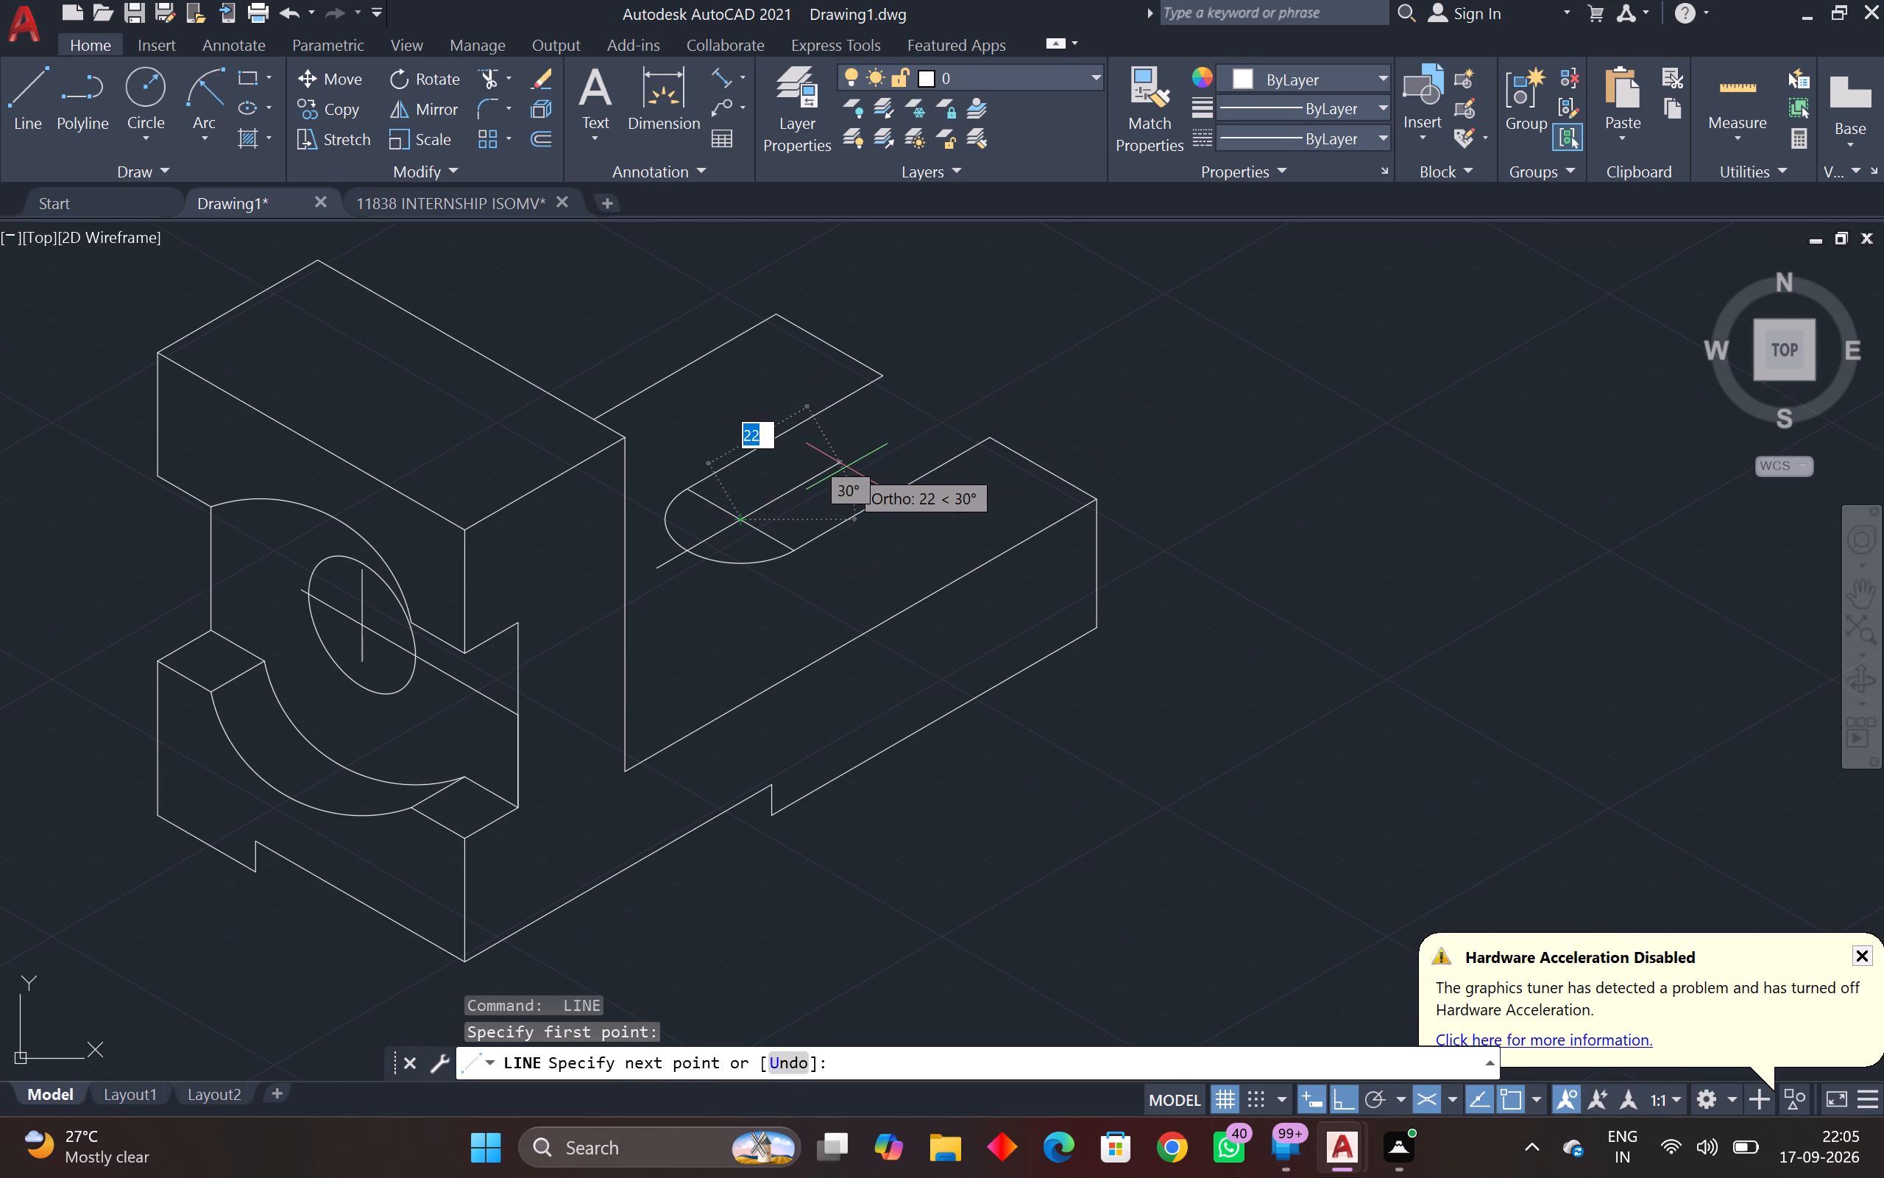
click(779, 484)
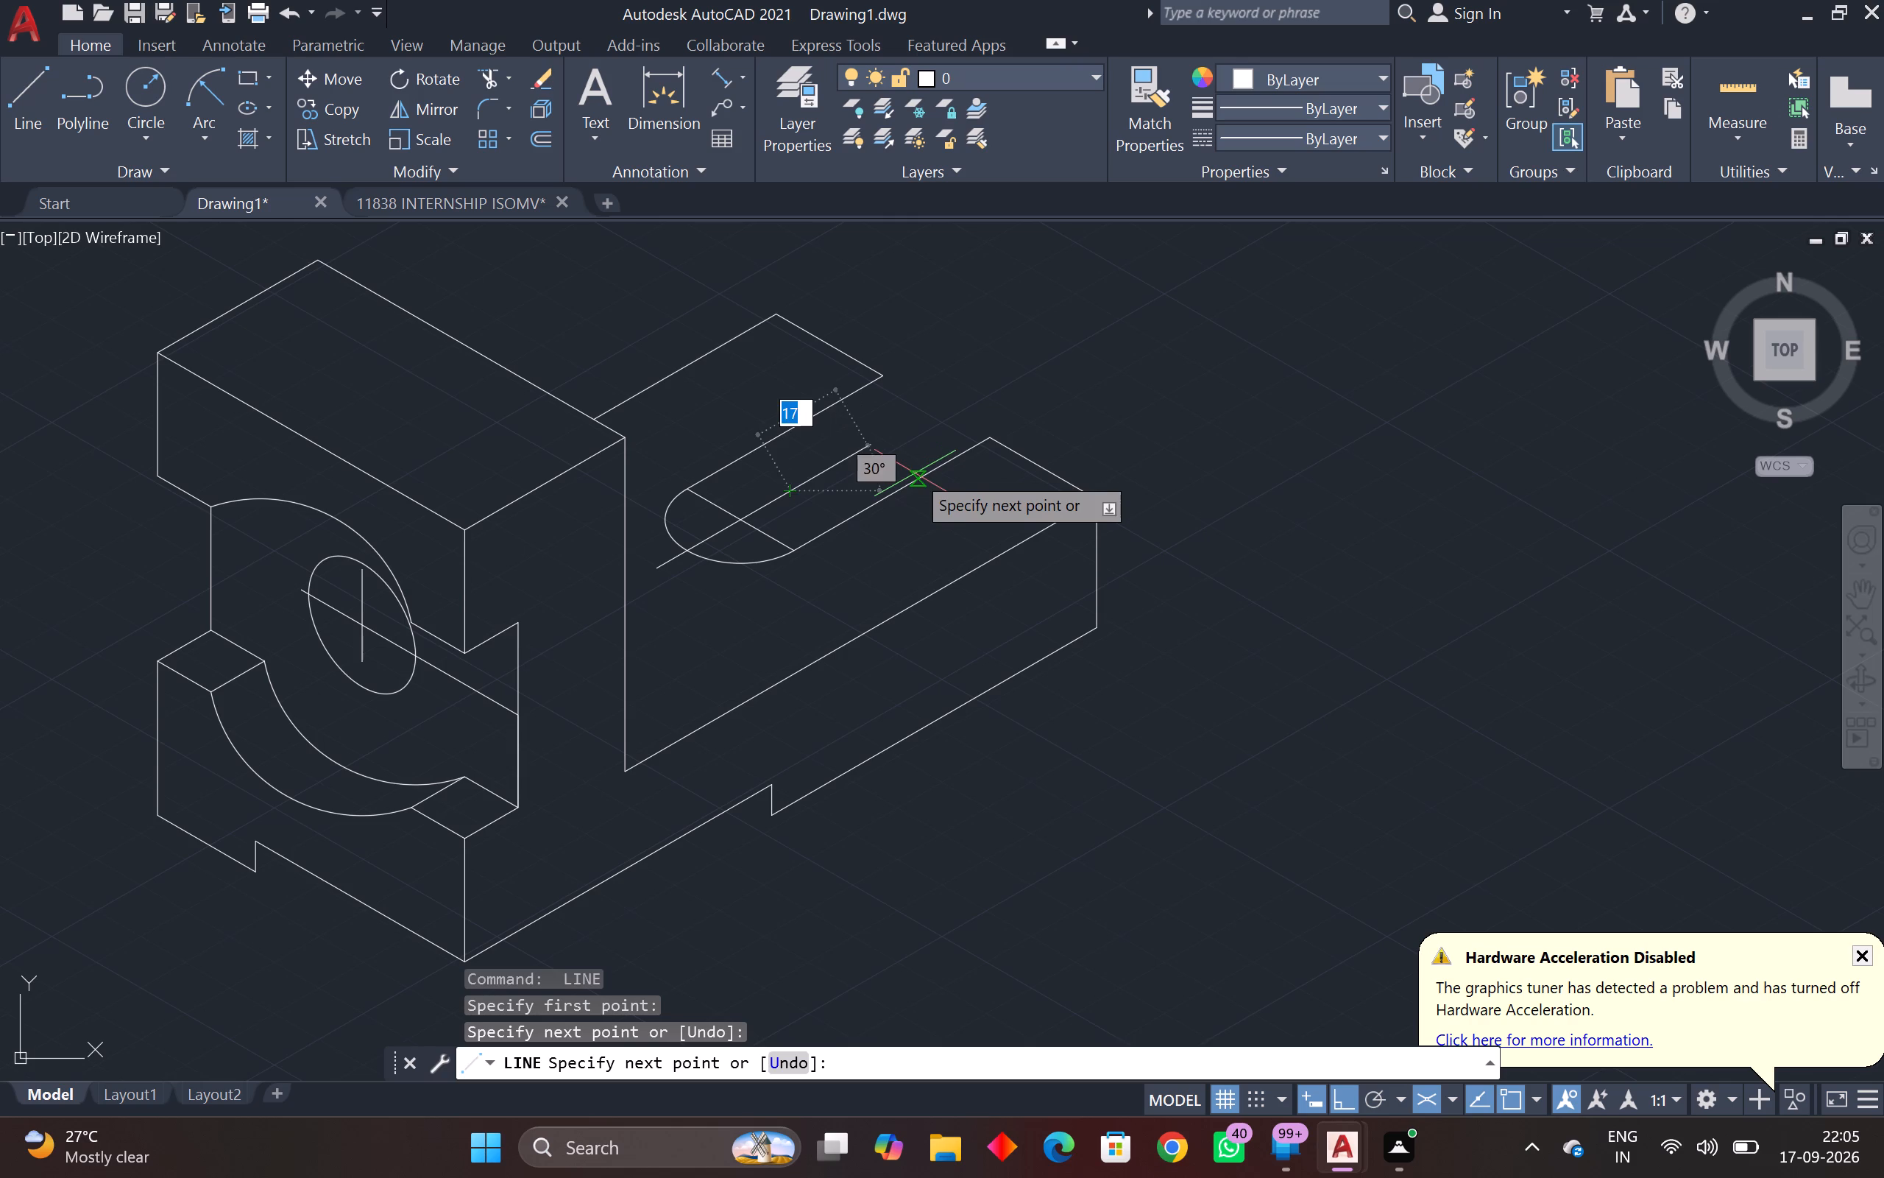
key(Escape)
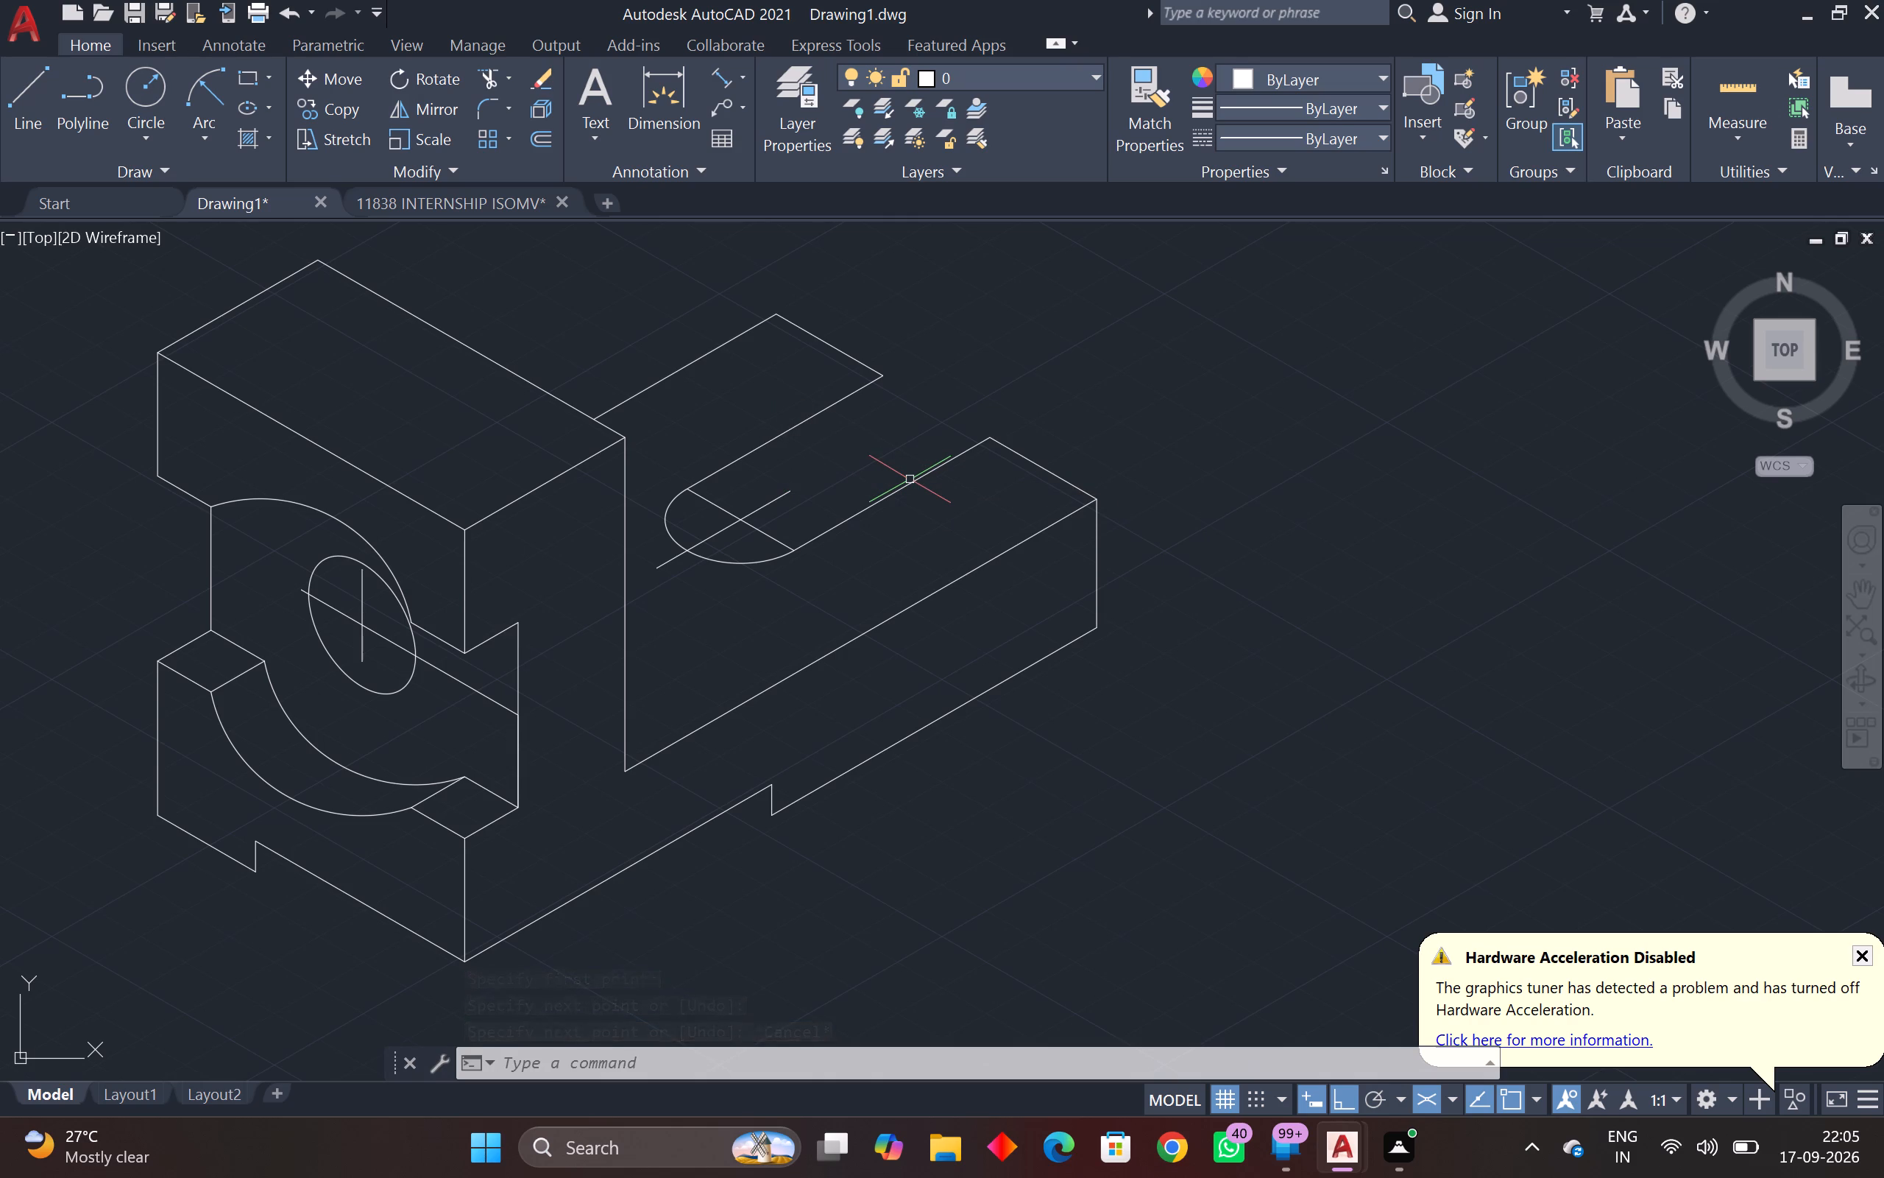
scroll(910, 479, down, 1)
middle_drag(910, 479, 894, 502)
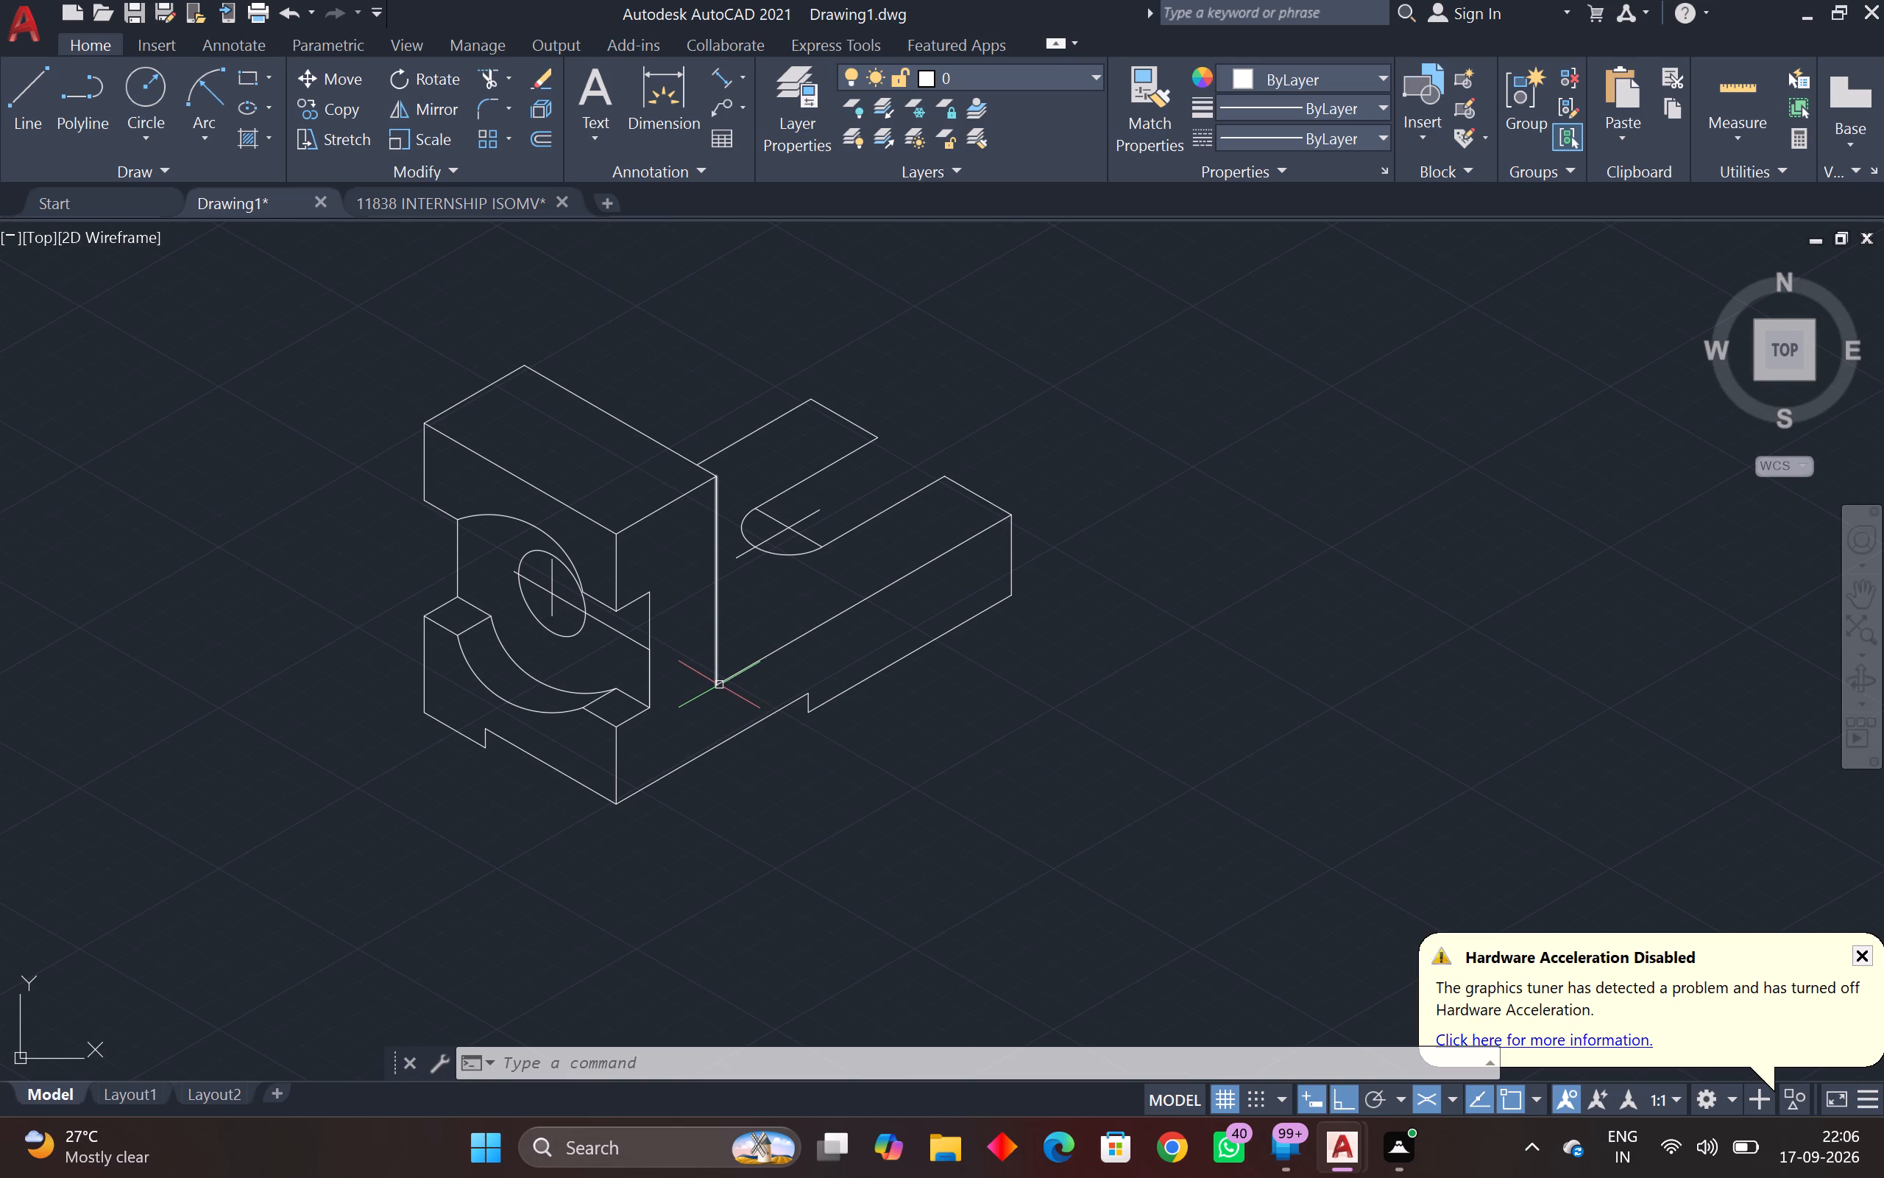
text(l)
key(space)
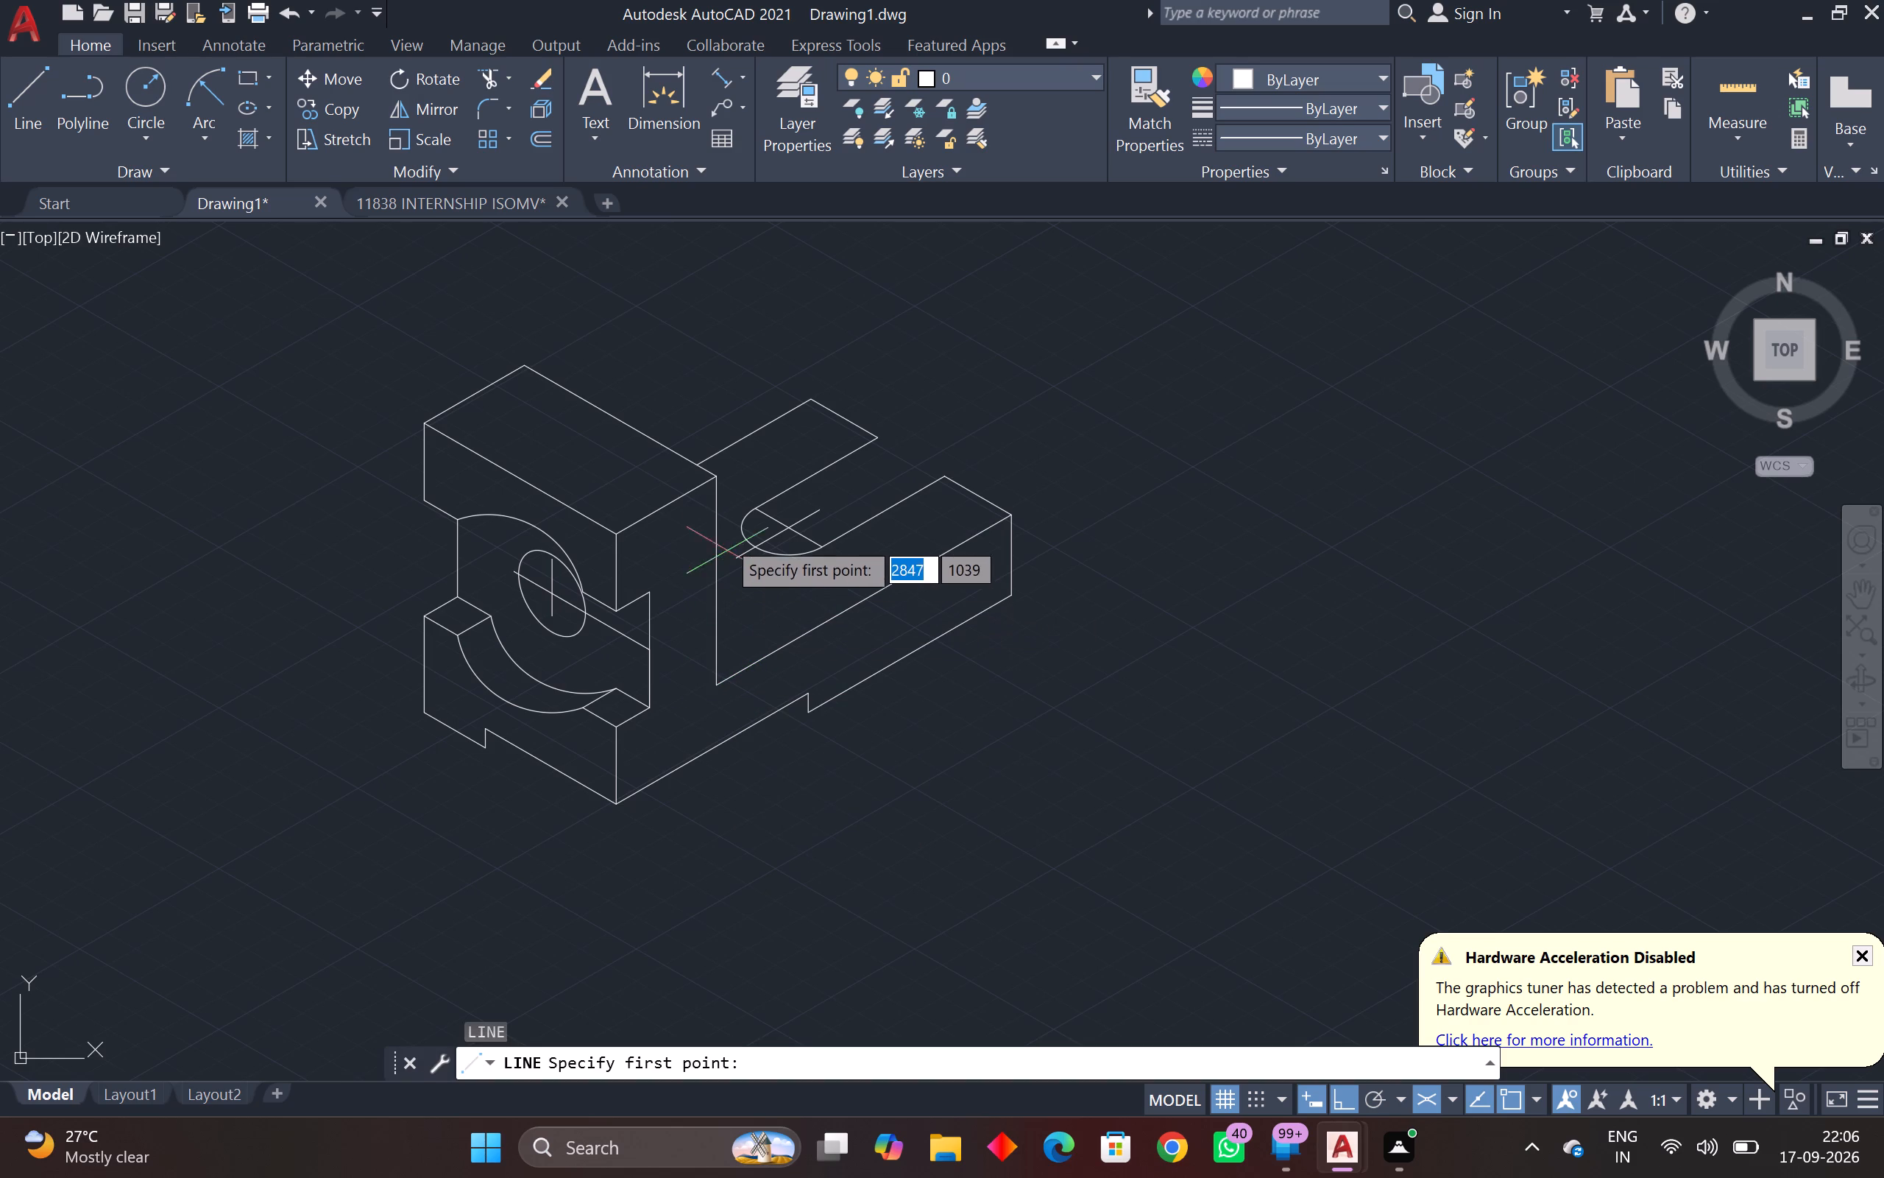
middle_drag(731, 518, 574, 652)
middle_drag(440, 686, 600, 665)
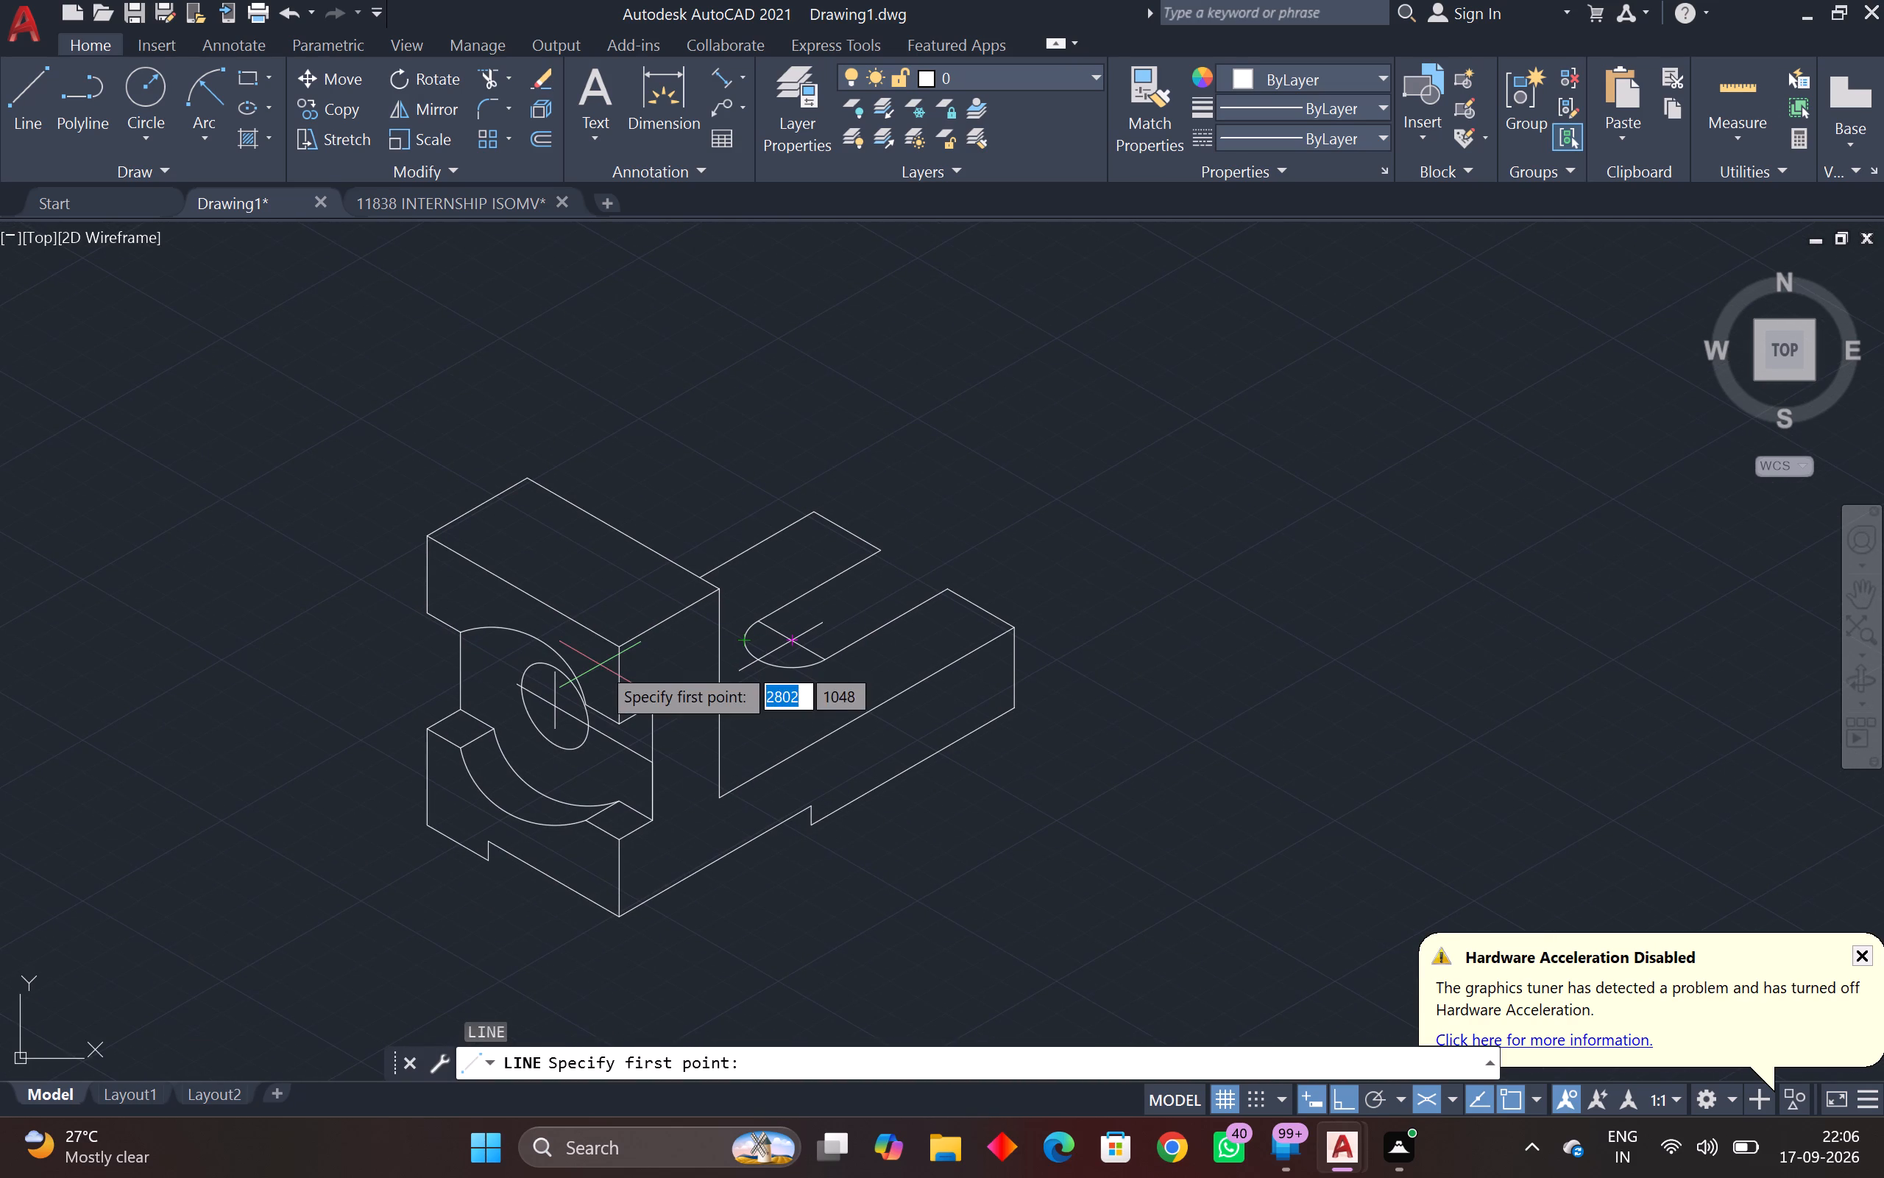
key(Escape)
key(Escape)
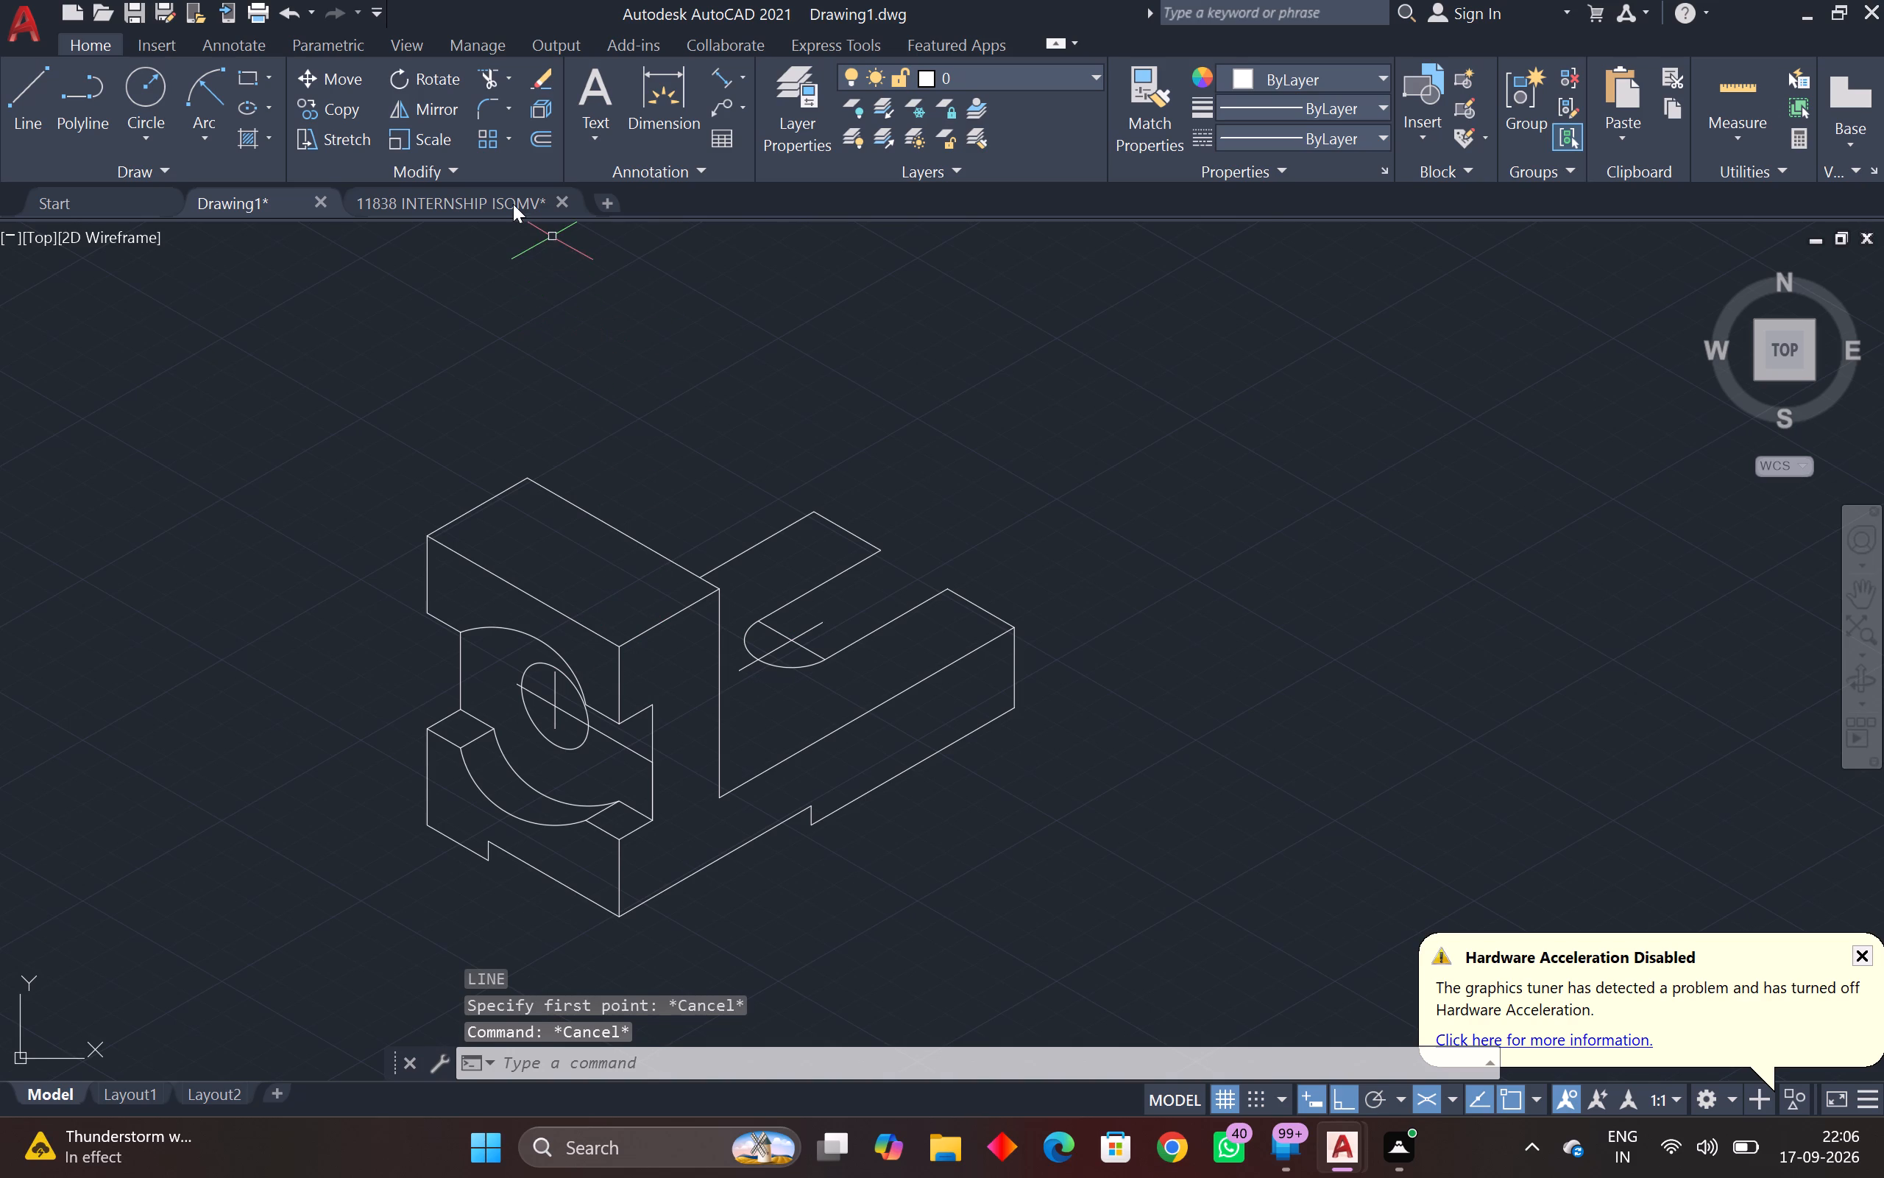
Check the circle and its center line in the 11838 INTERNSHIP ISOMV reference drawing, and return to Drawing1.
click(510, 202)
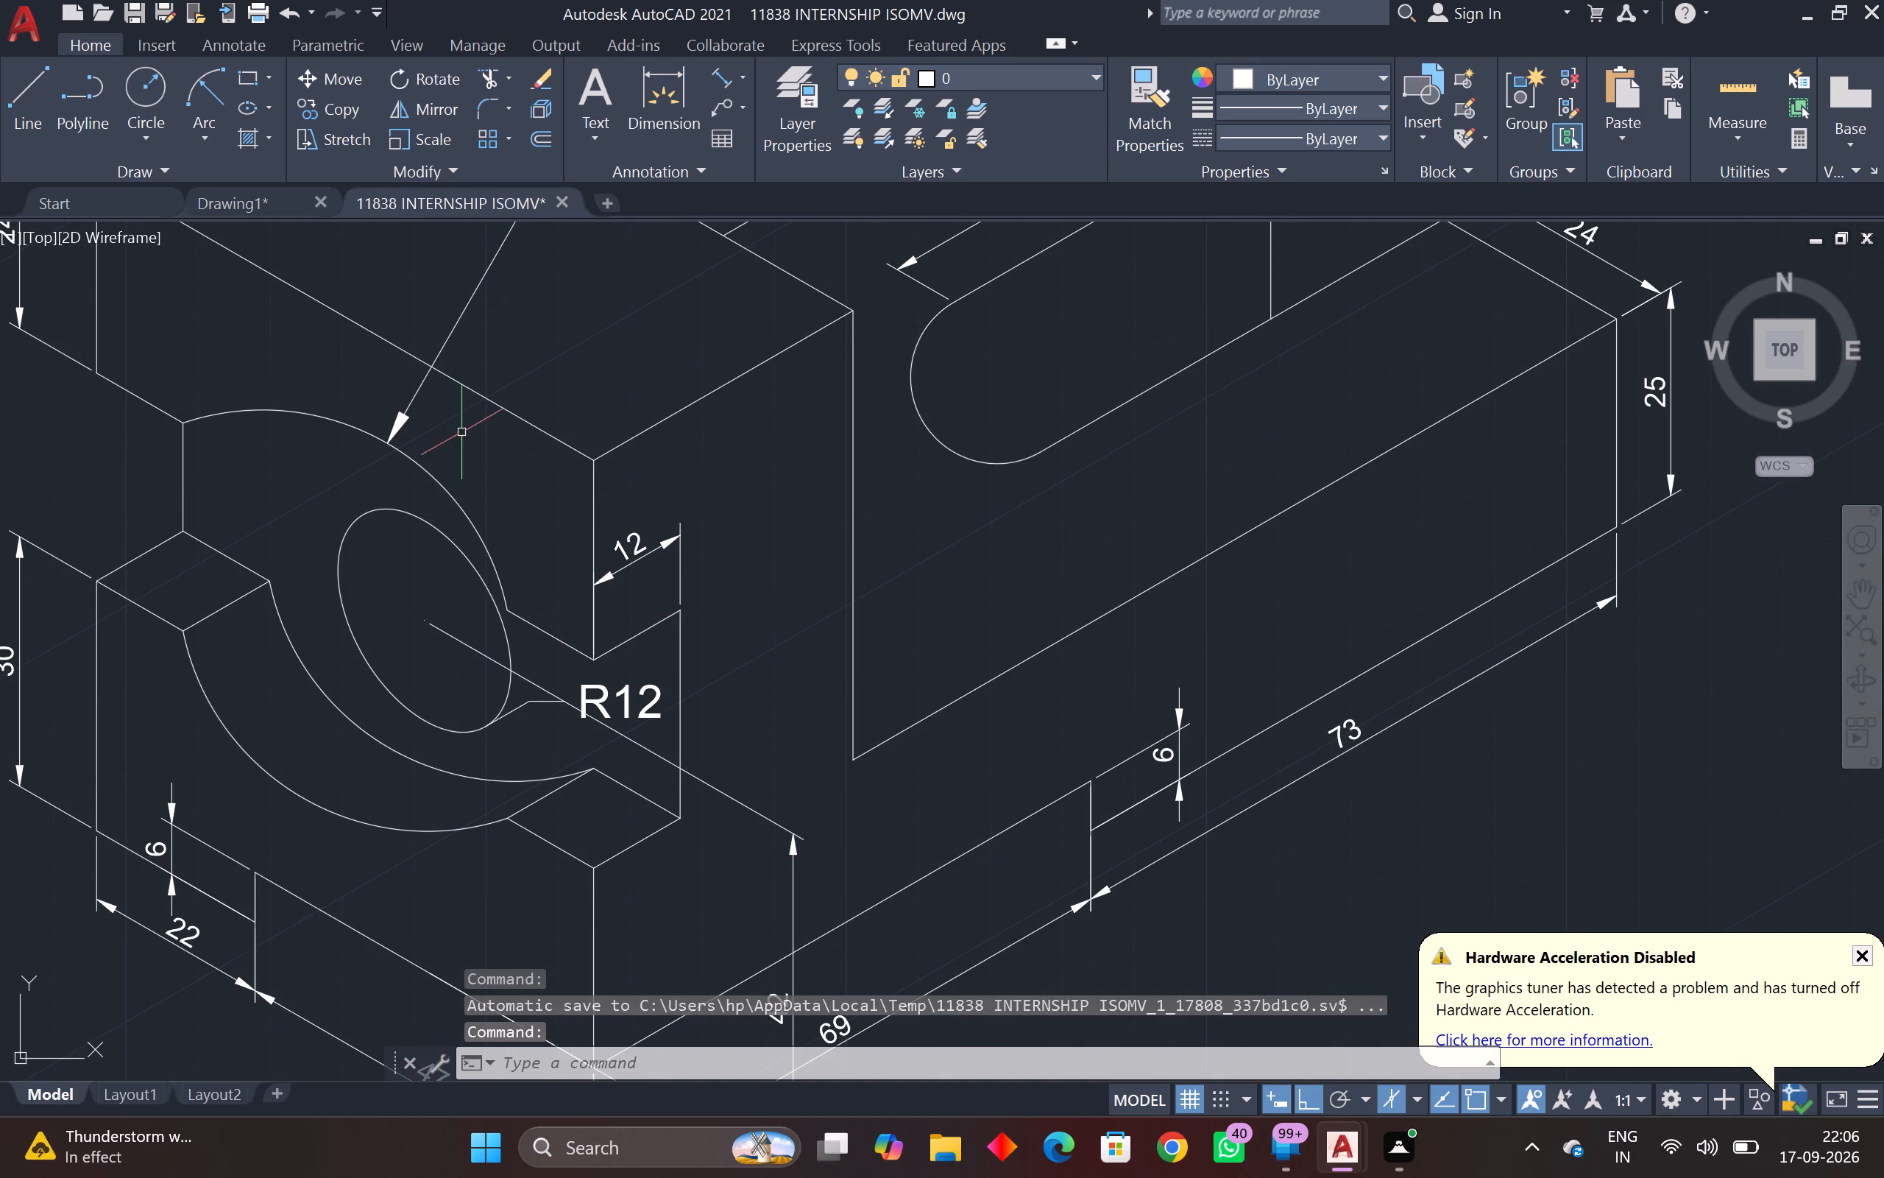
key(Escape)
key(Escape)
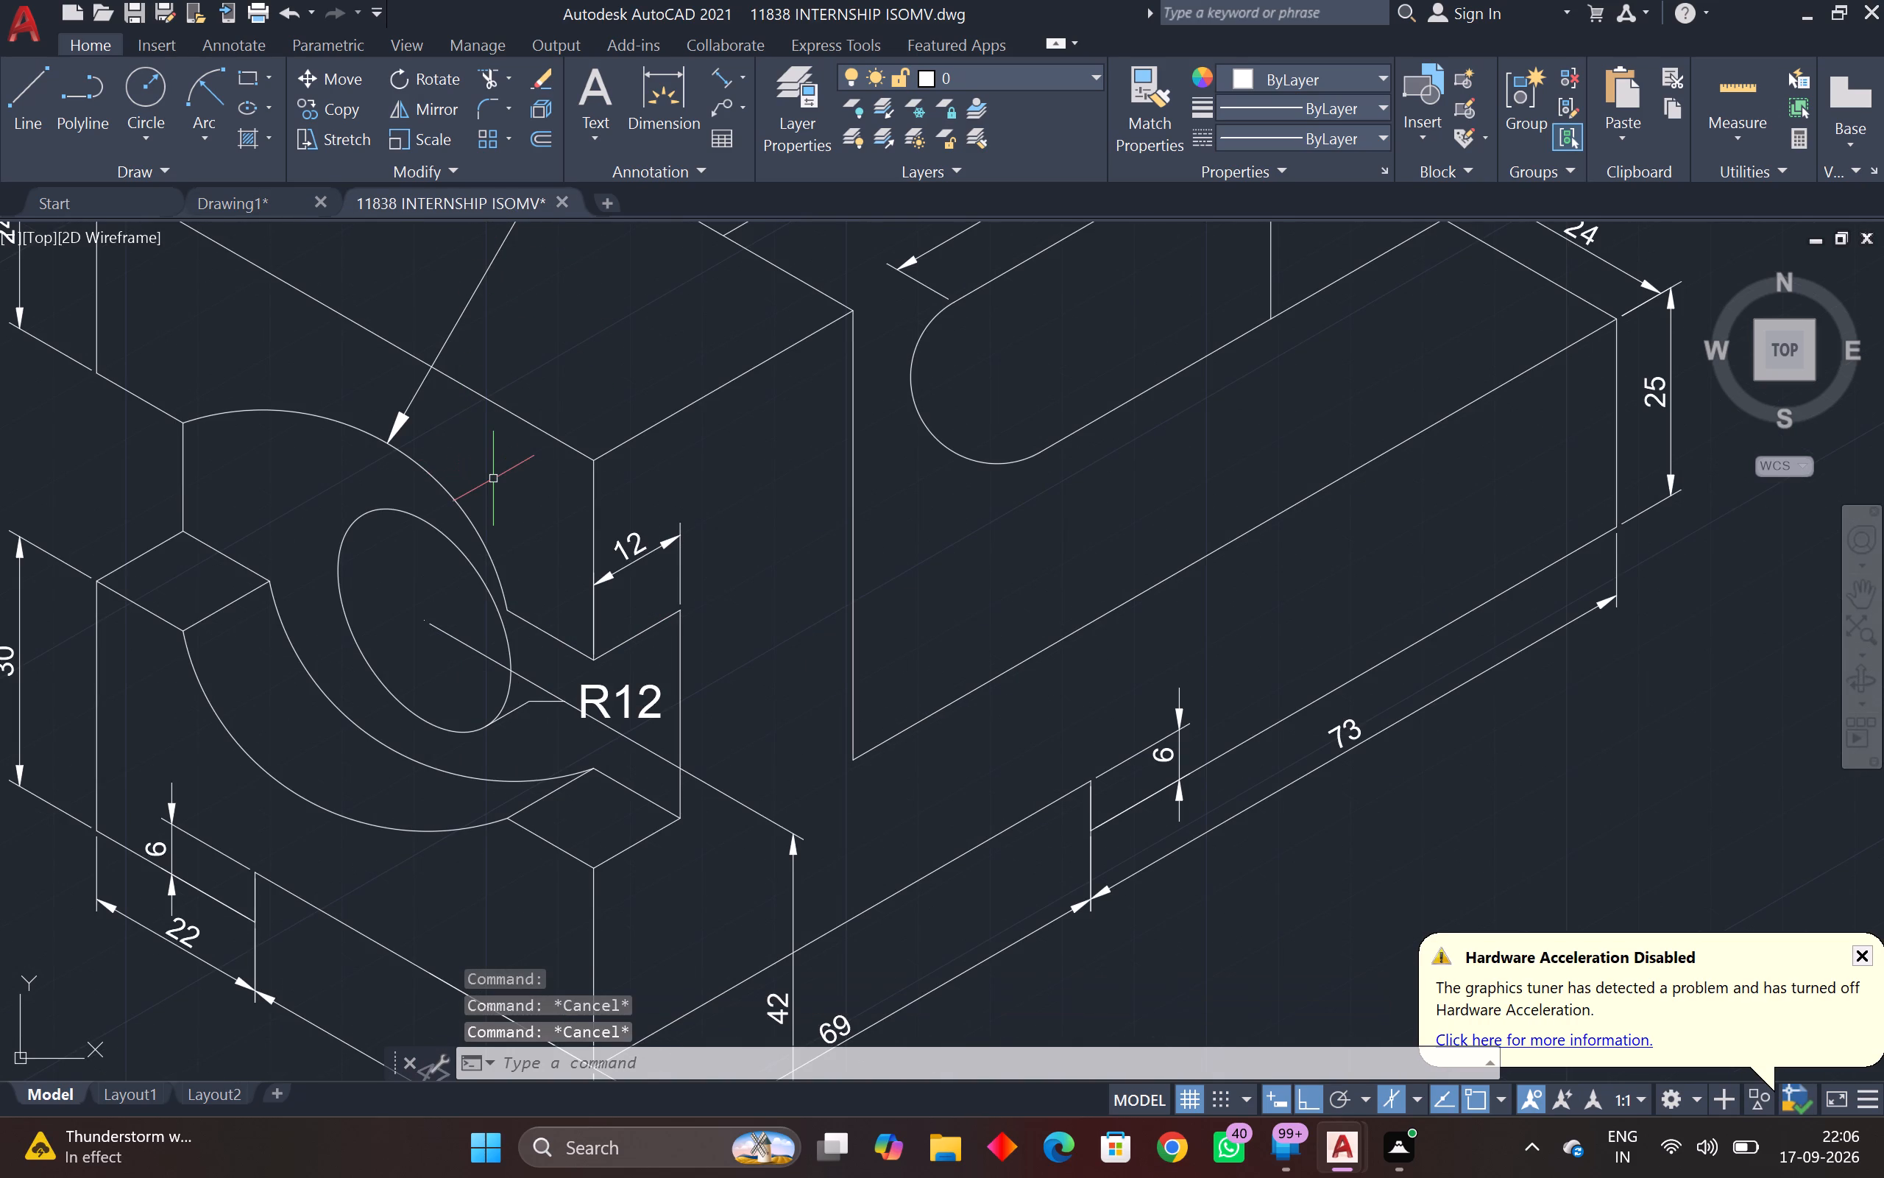
key(Escape)
key(Escape)
key(Escape)
key(Escape)
key(Escape)
key(Escape)
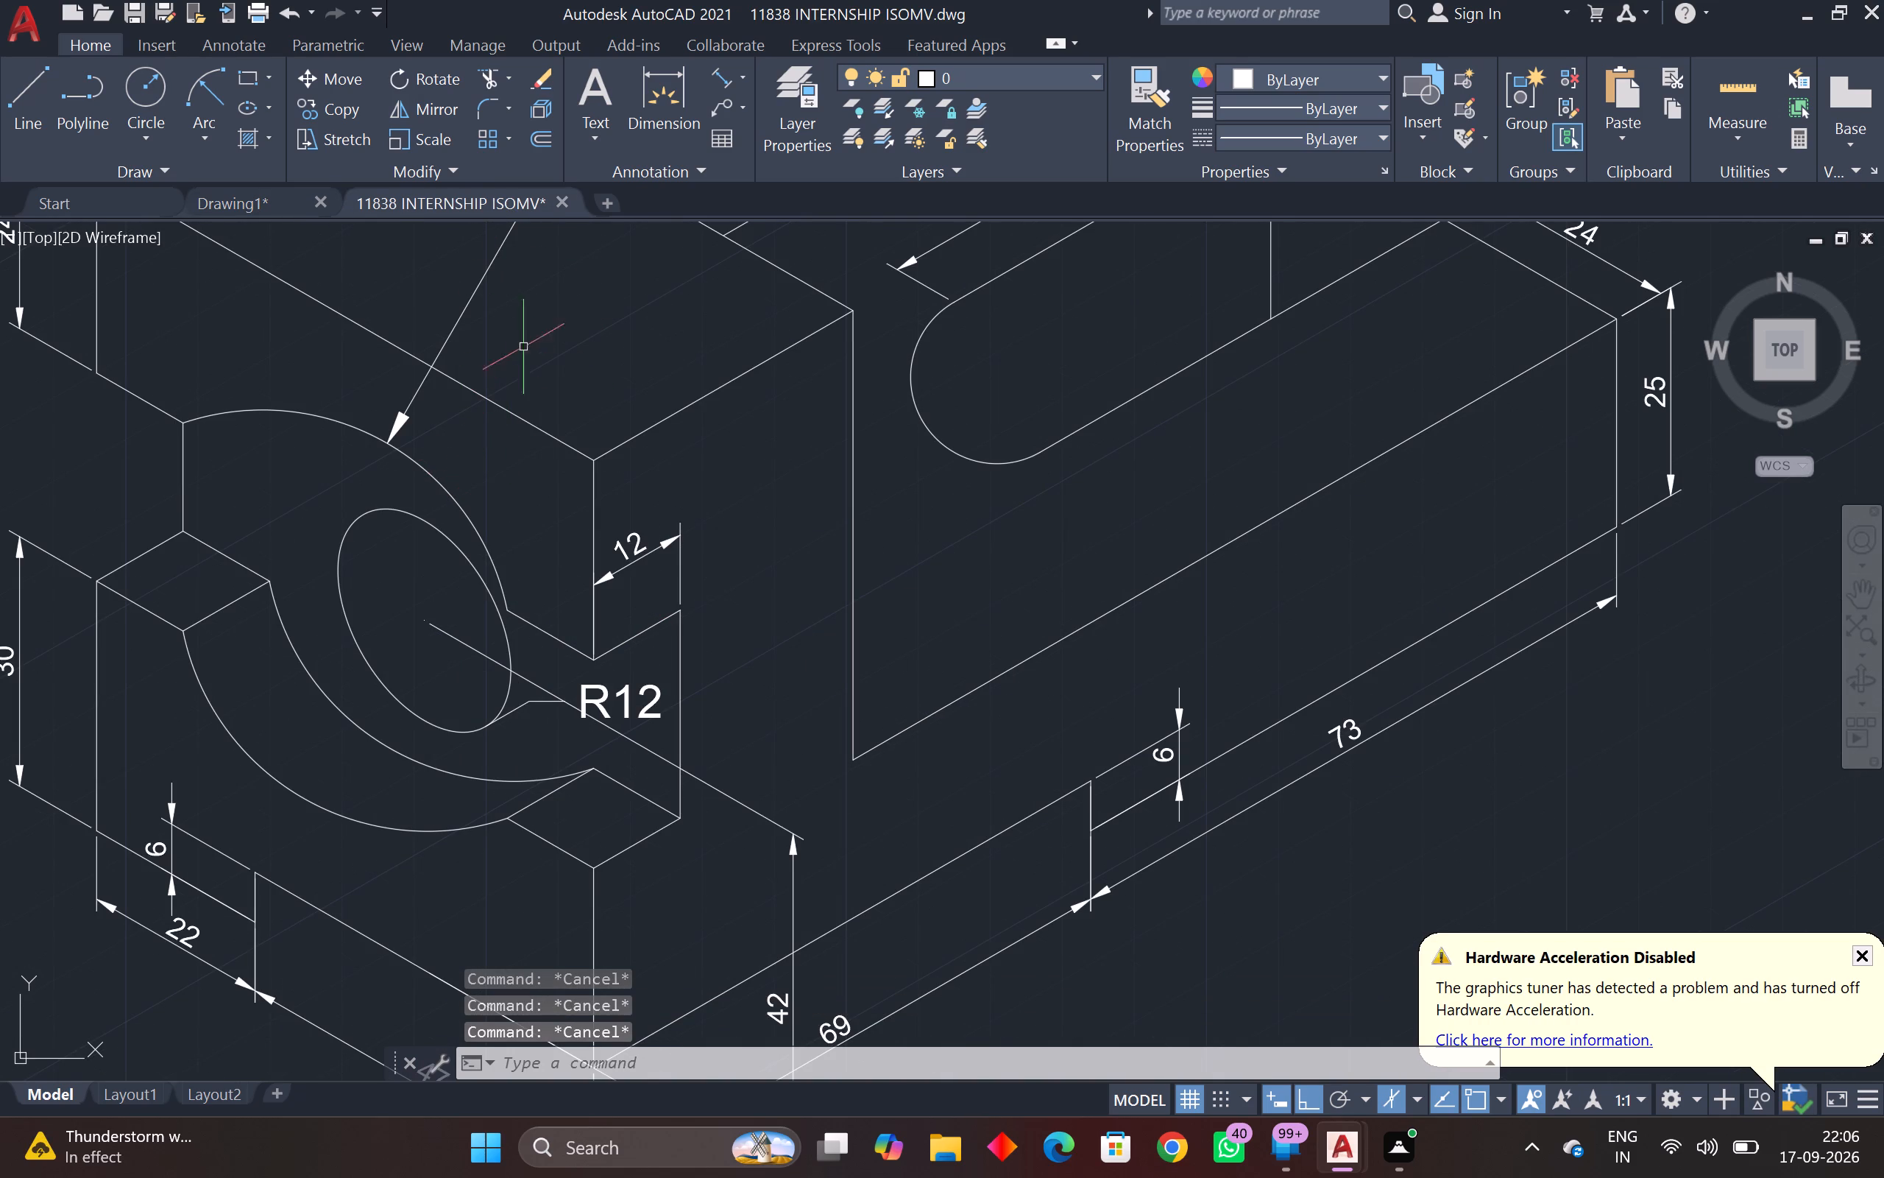
click(287, 211)
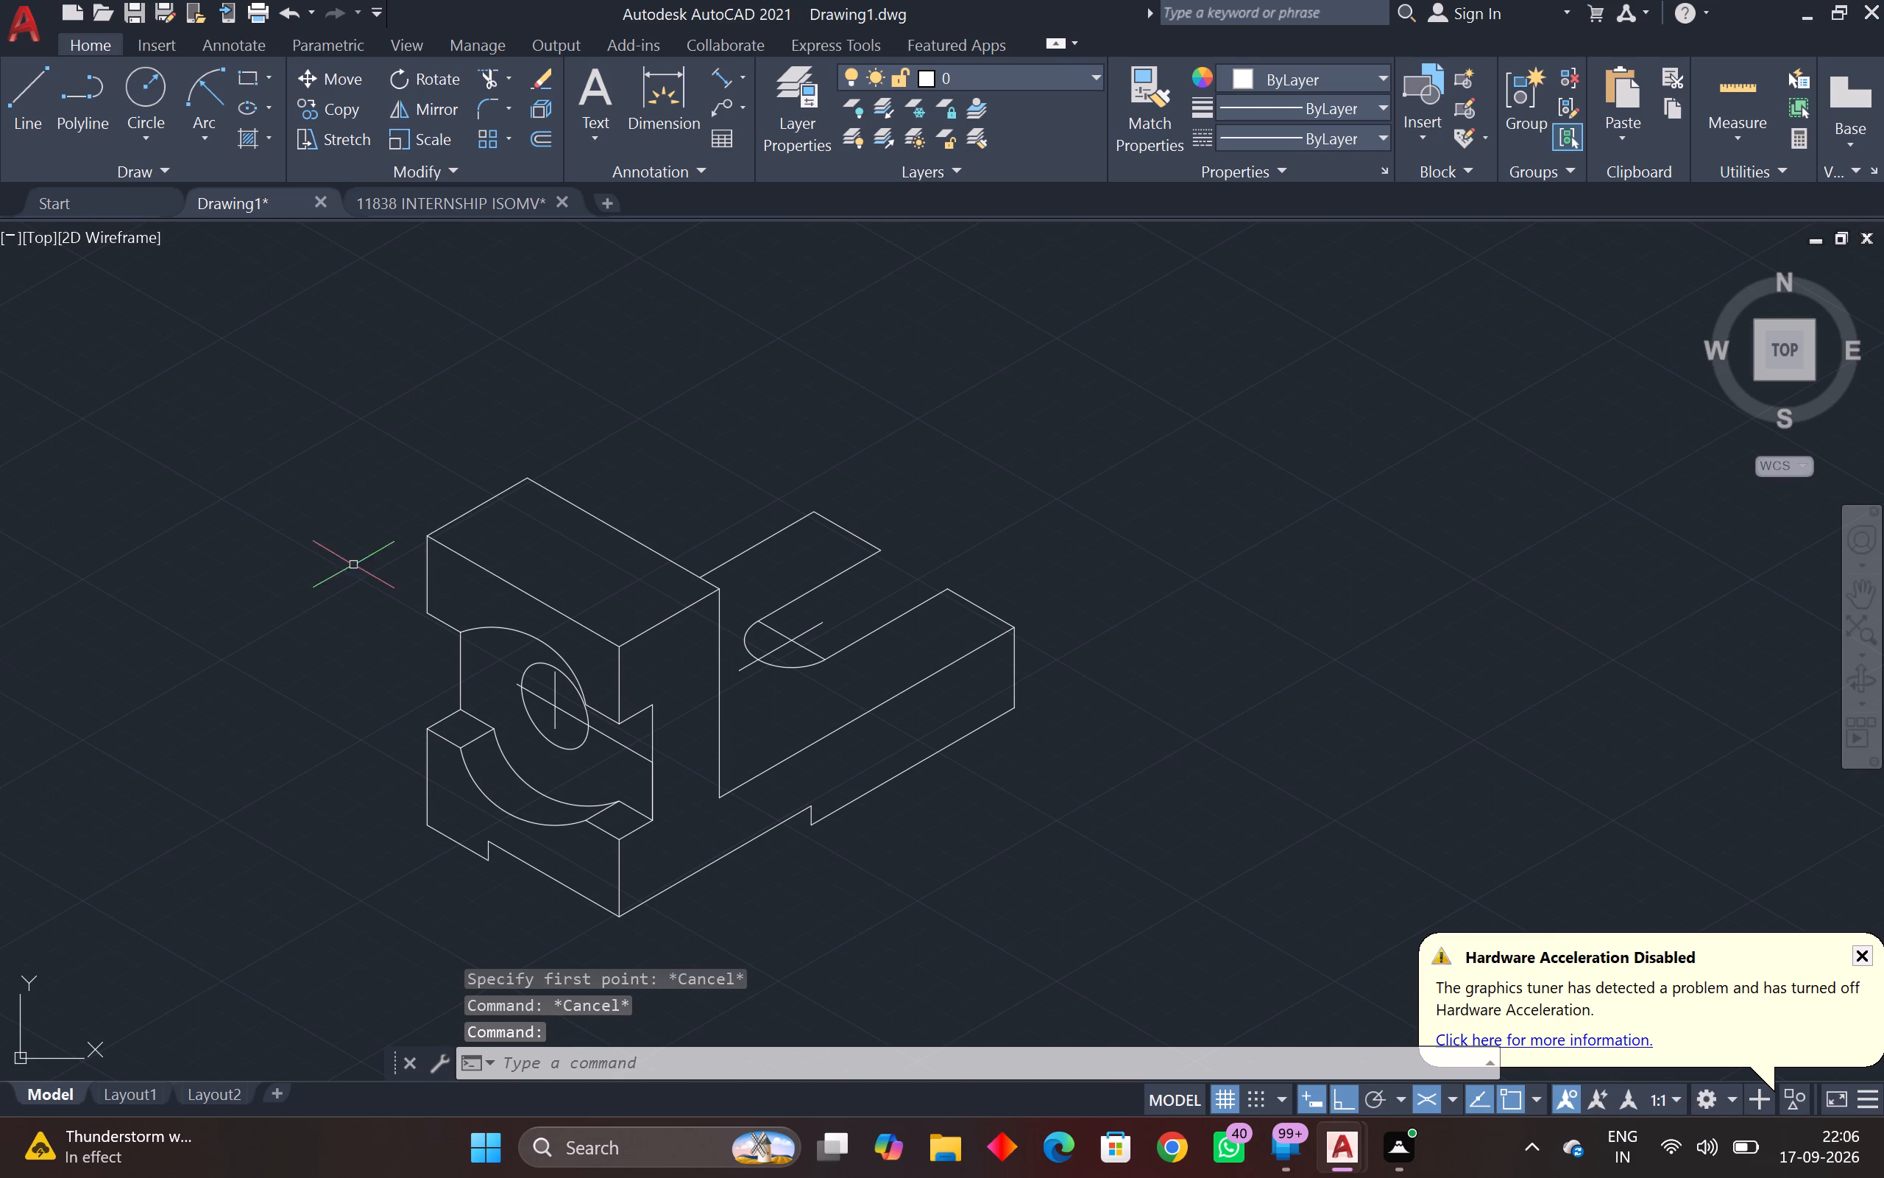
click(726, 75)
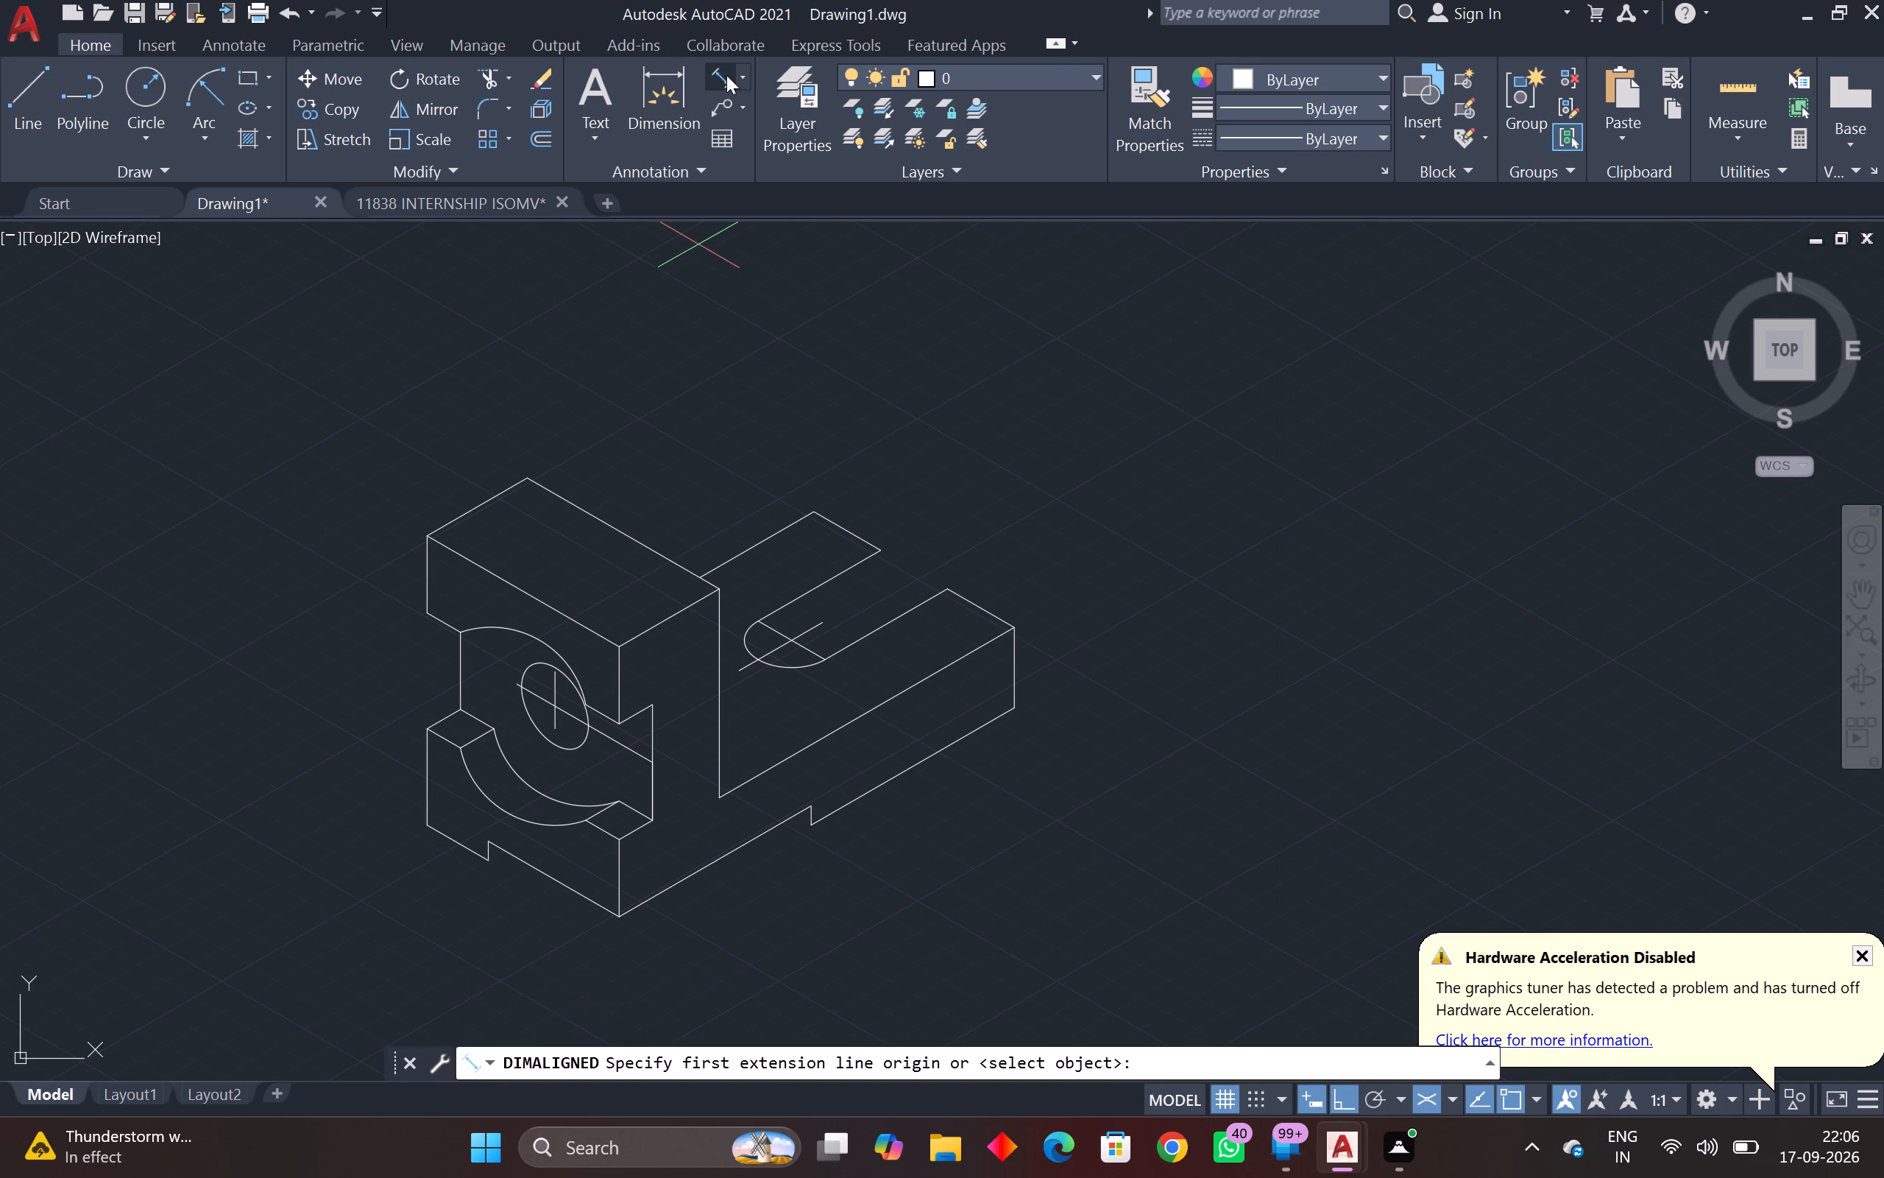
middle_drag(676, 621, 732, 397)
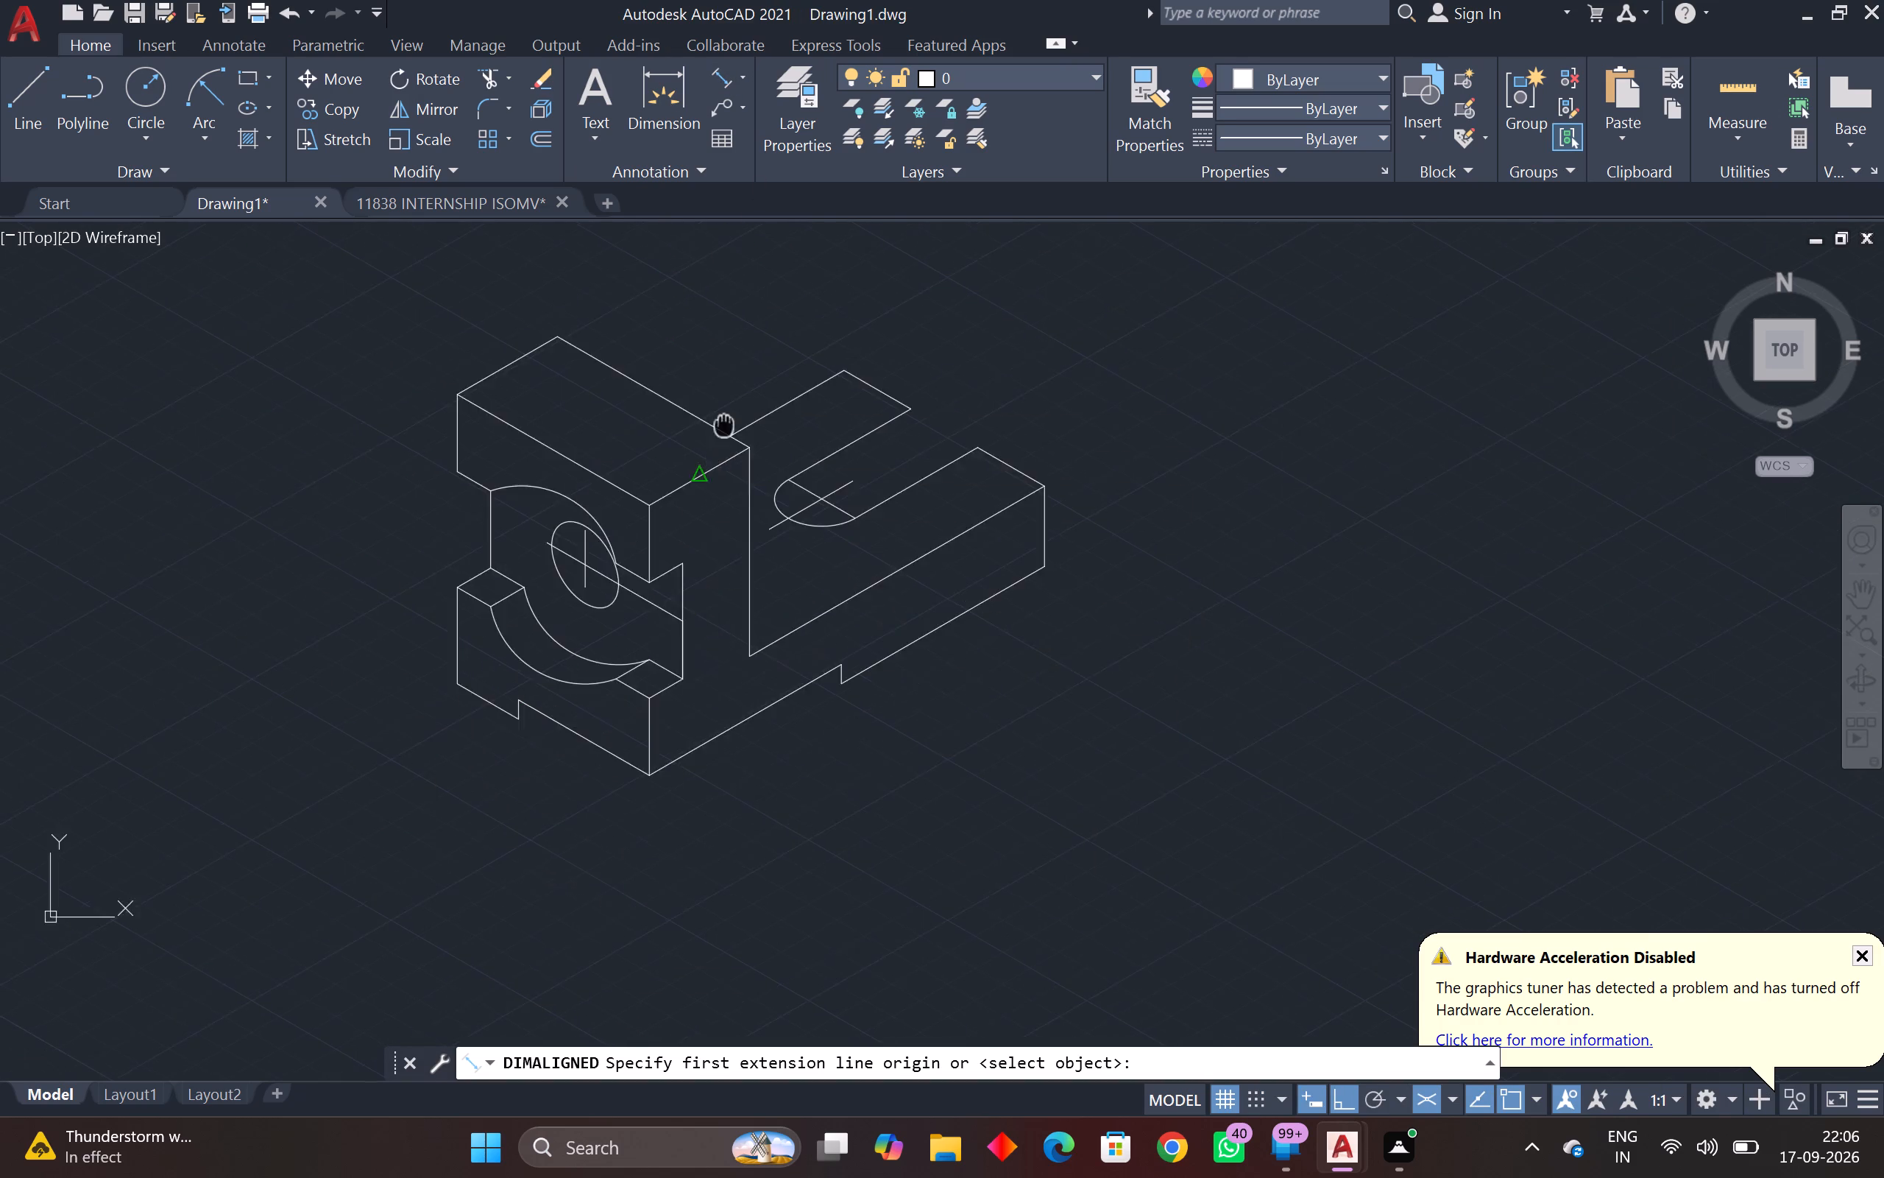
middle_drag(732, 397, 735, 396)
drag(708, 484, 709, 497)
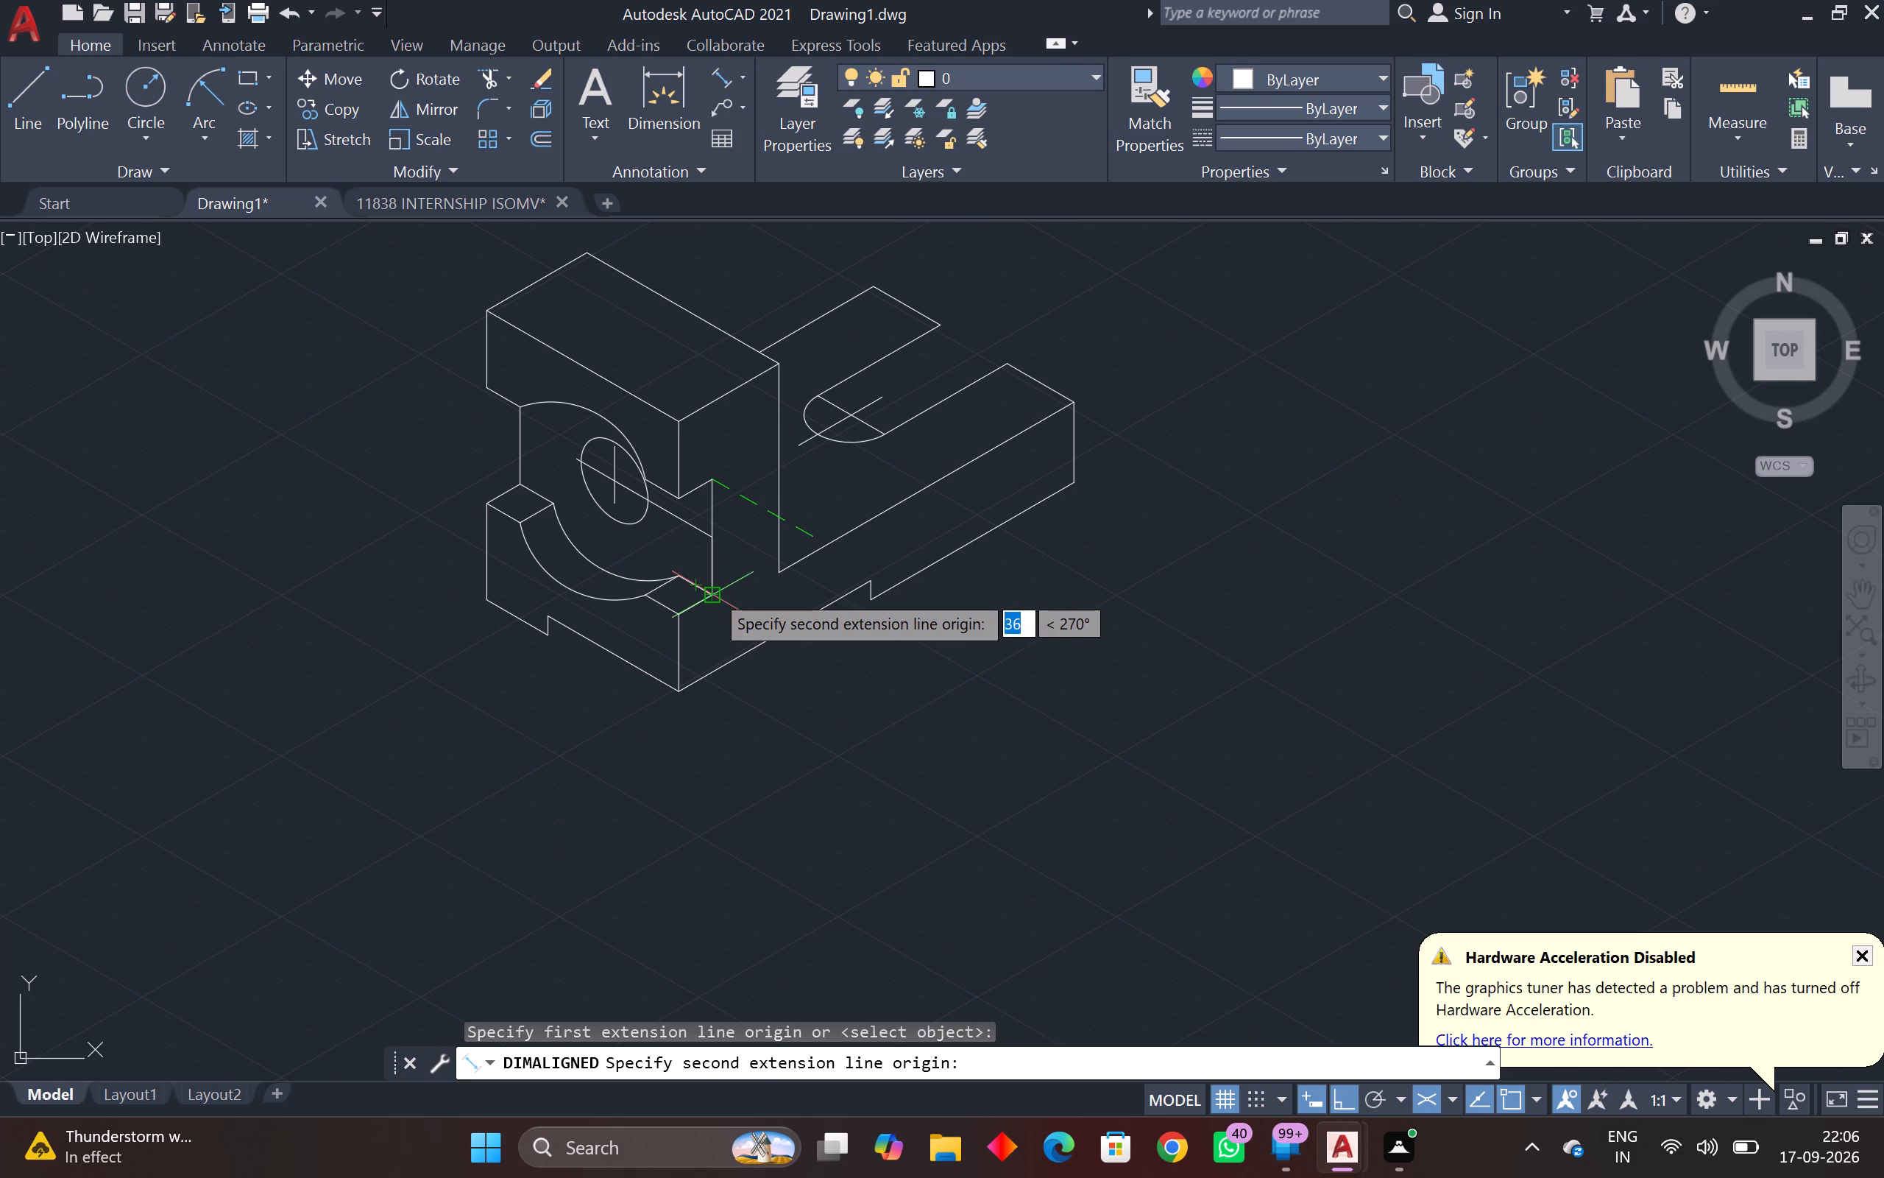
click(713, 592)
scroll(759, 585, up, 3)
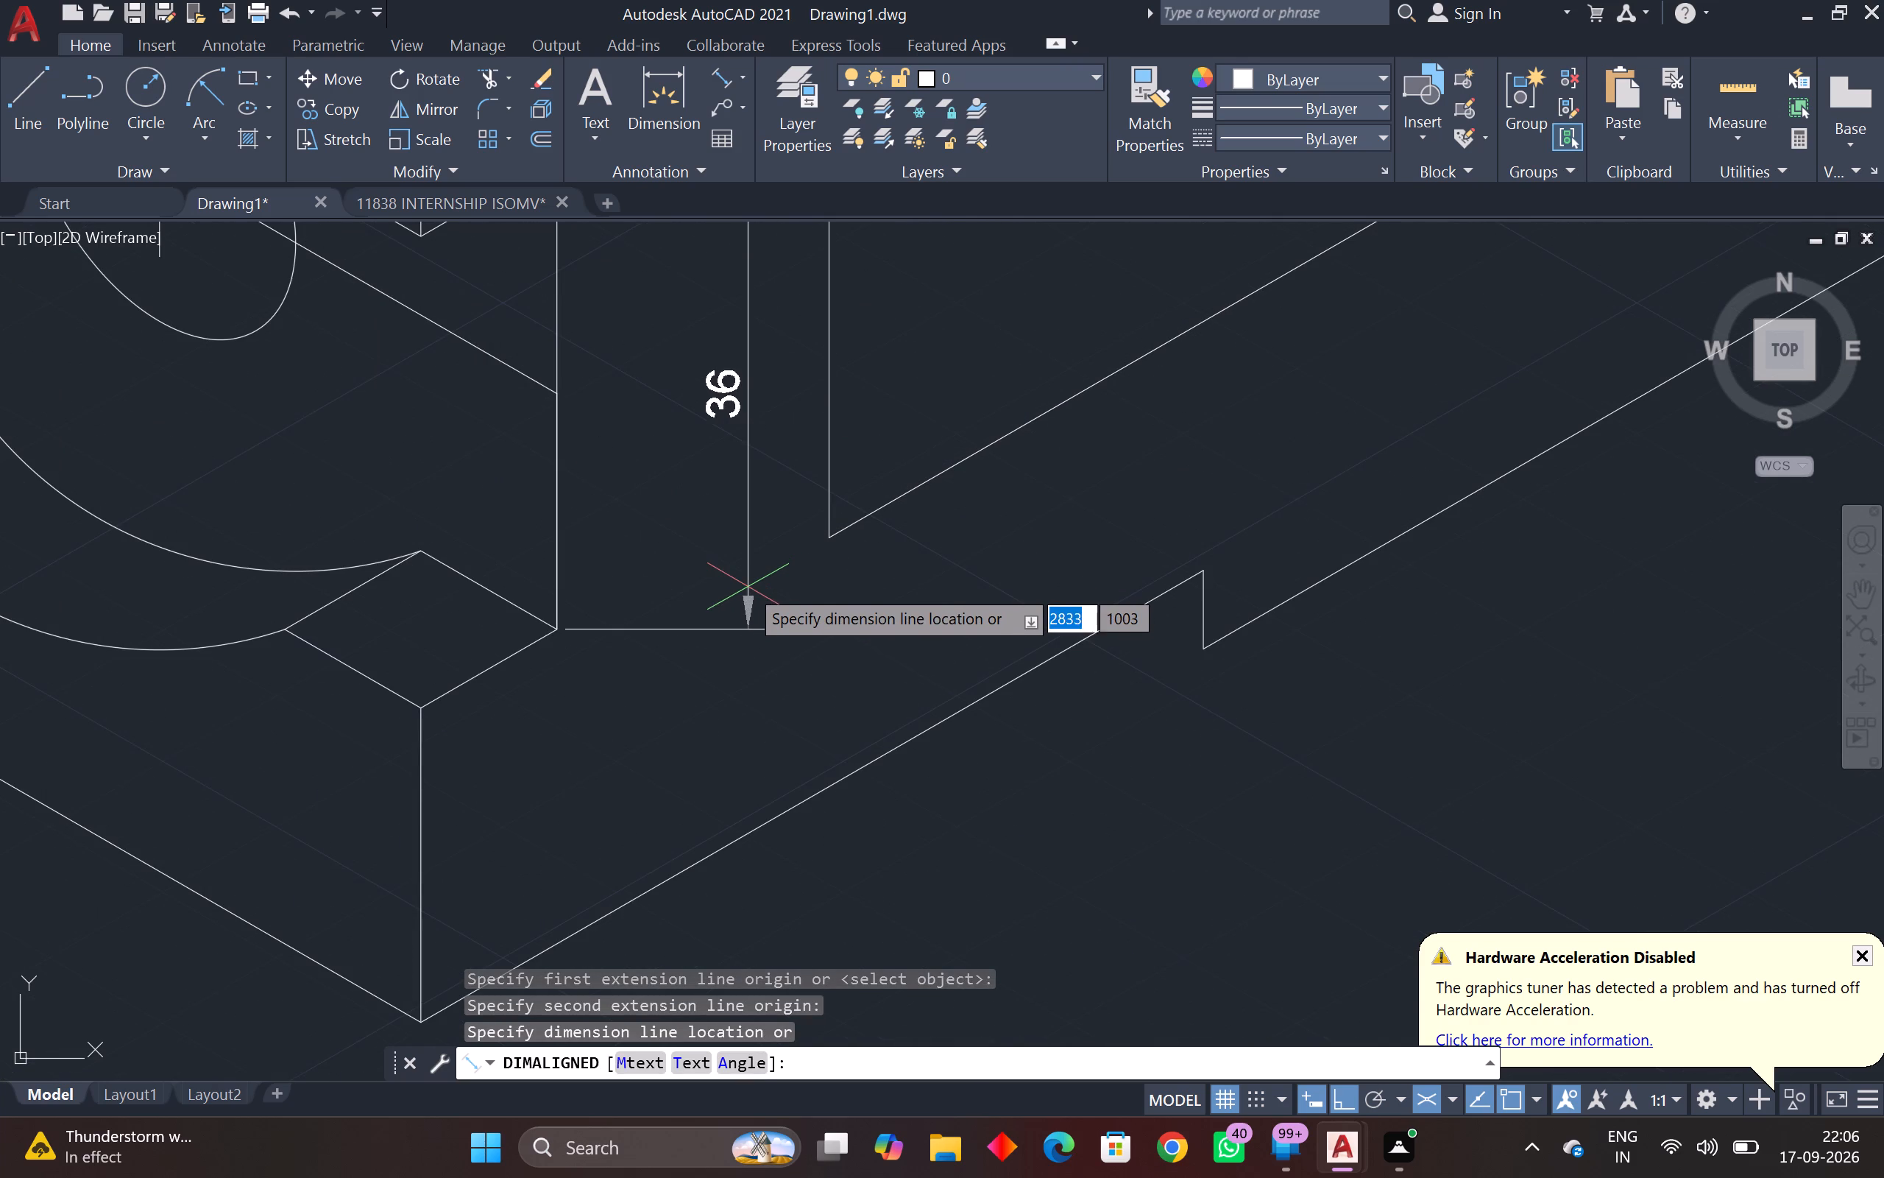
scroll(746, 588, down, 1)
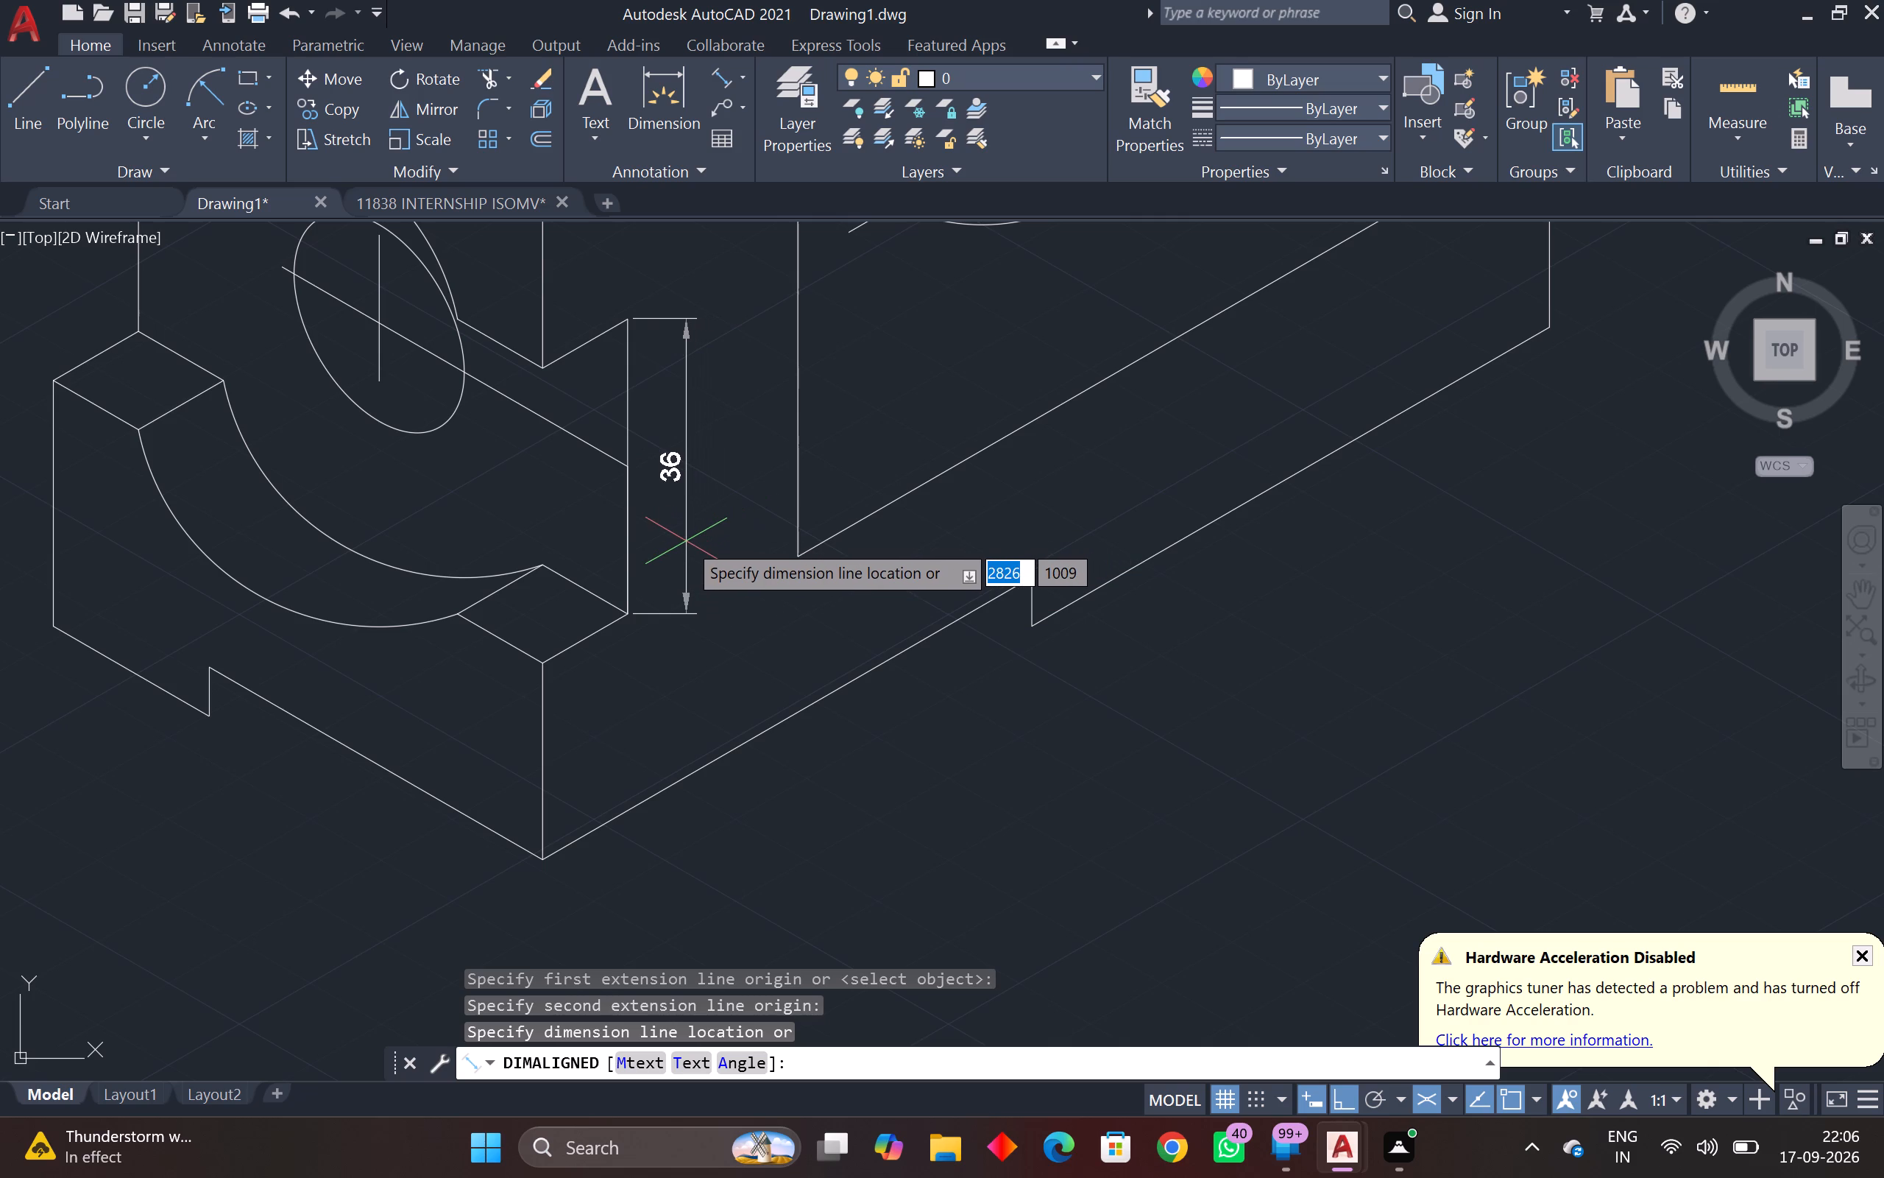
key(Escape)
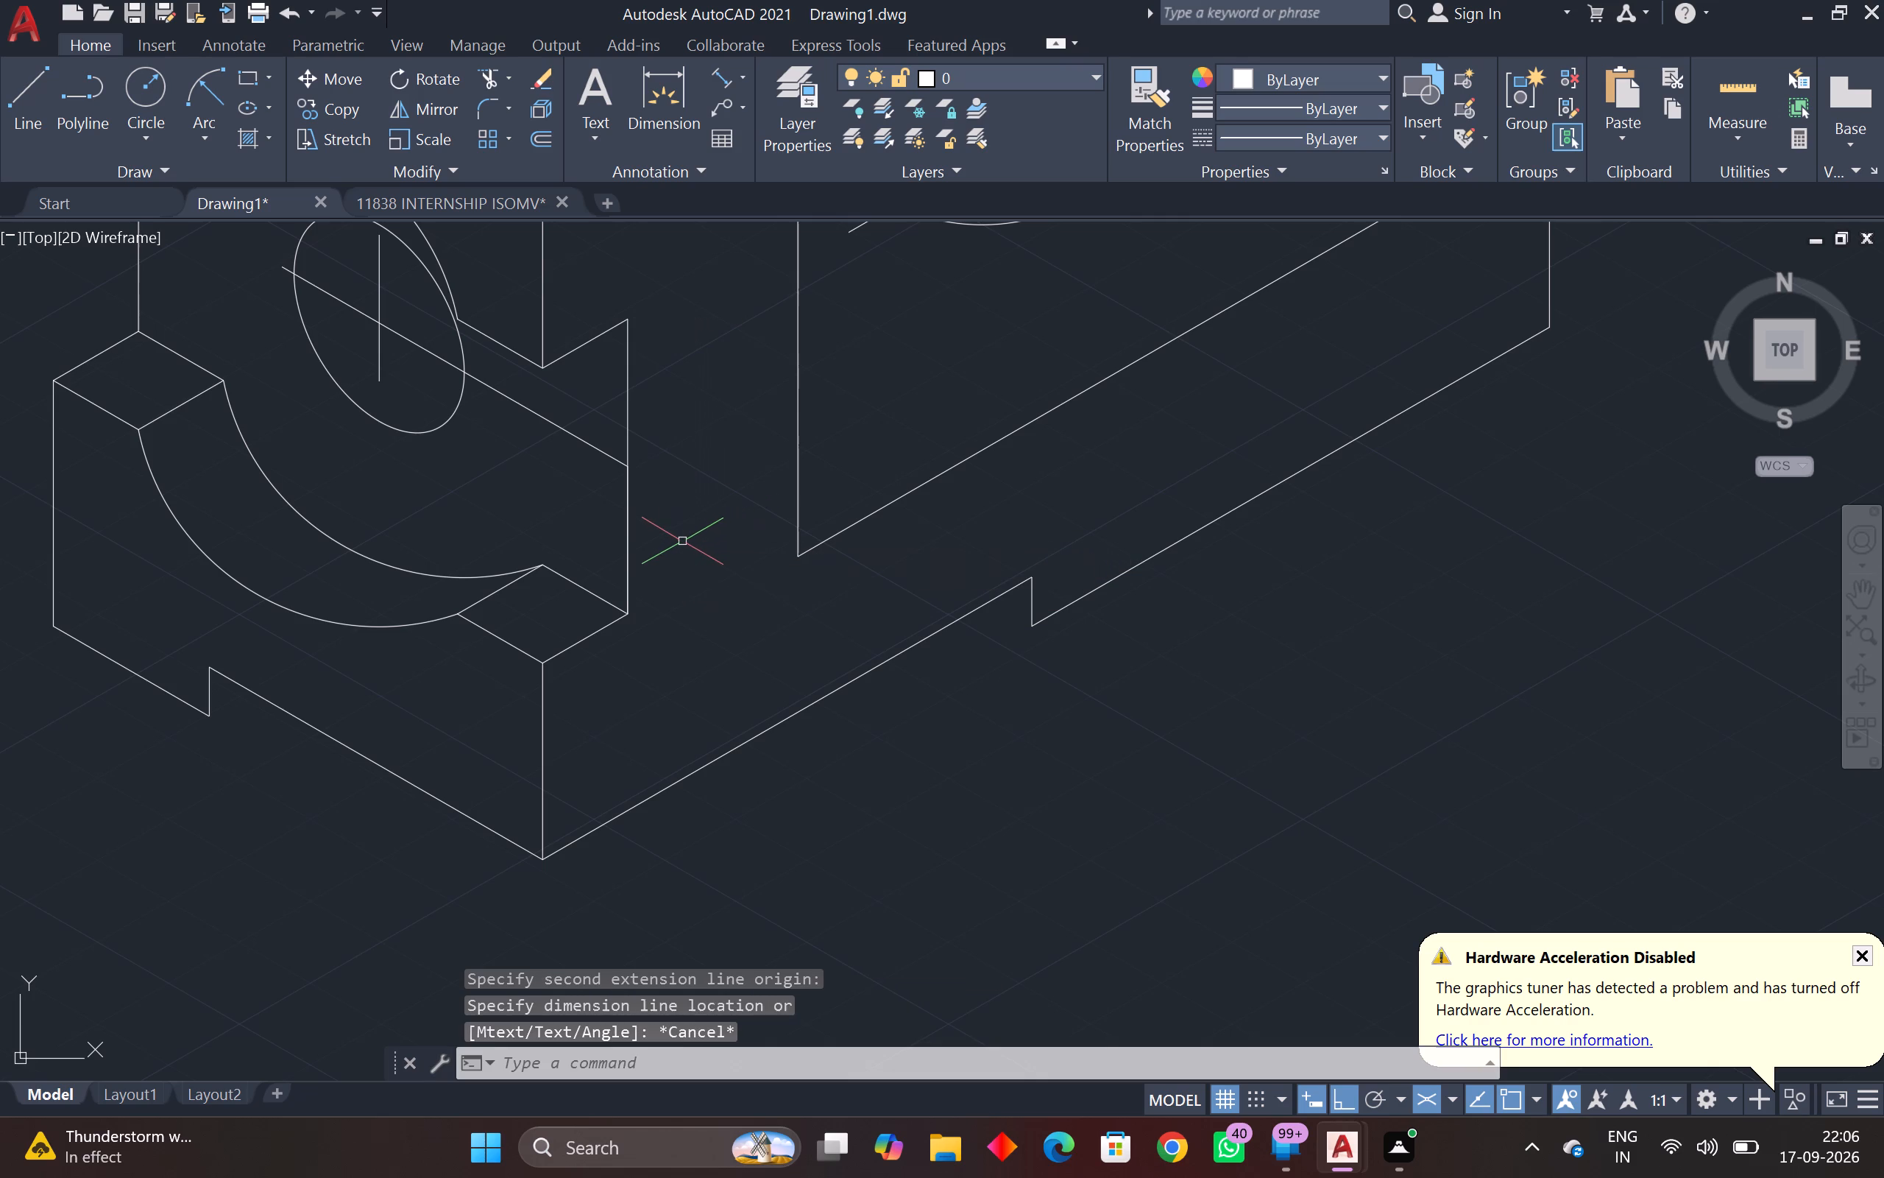
With ortho off, stretch the upper end of the radius 12 circle's vertical centerline straight up past the radius 30 arc.
scroll(682, 541, down, 1)
middle_drag(682, 541, 590, 655)
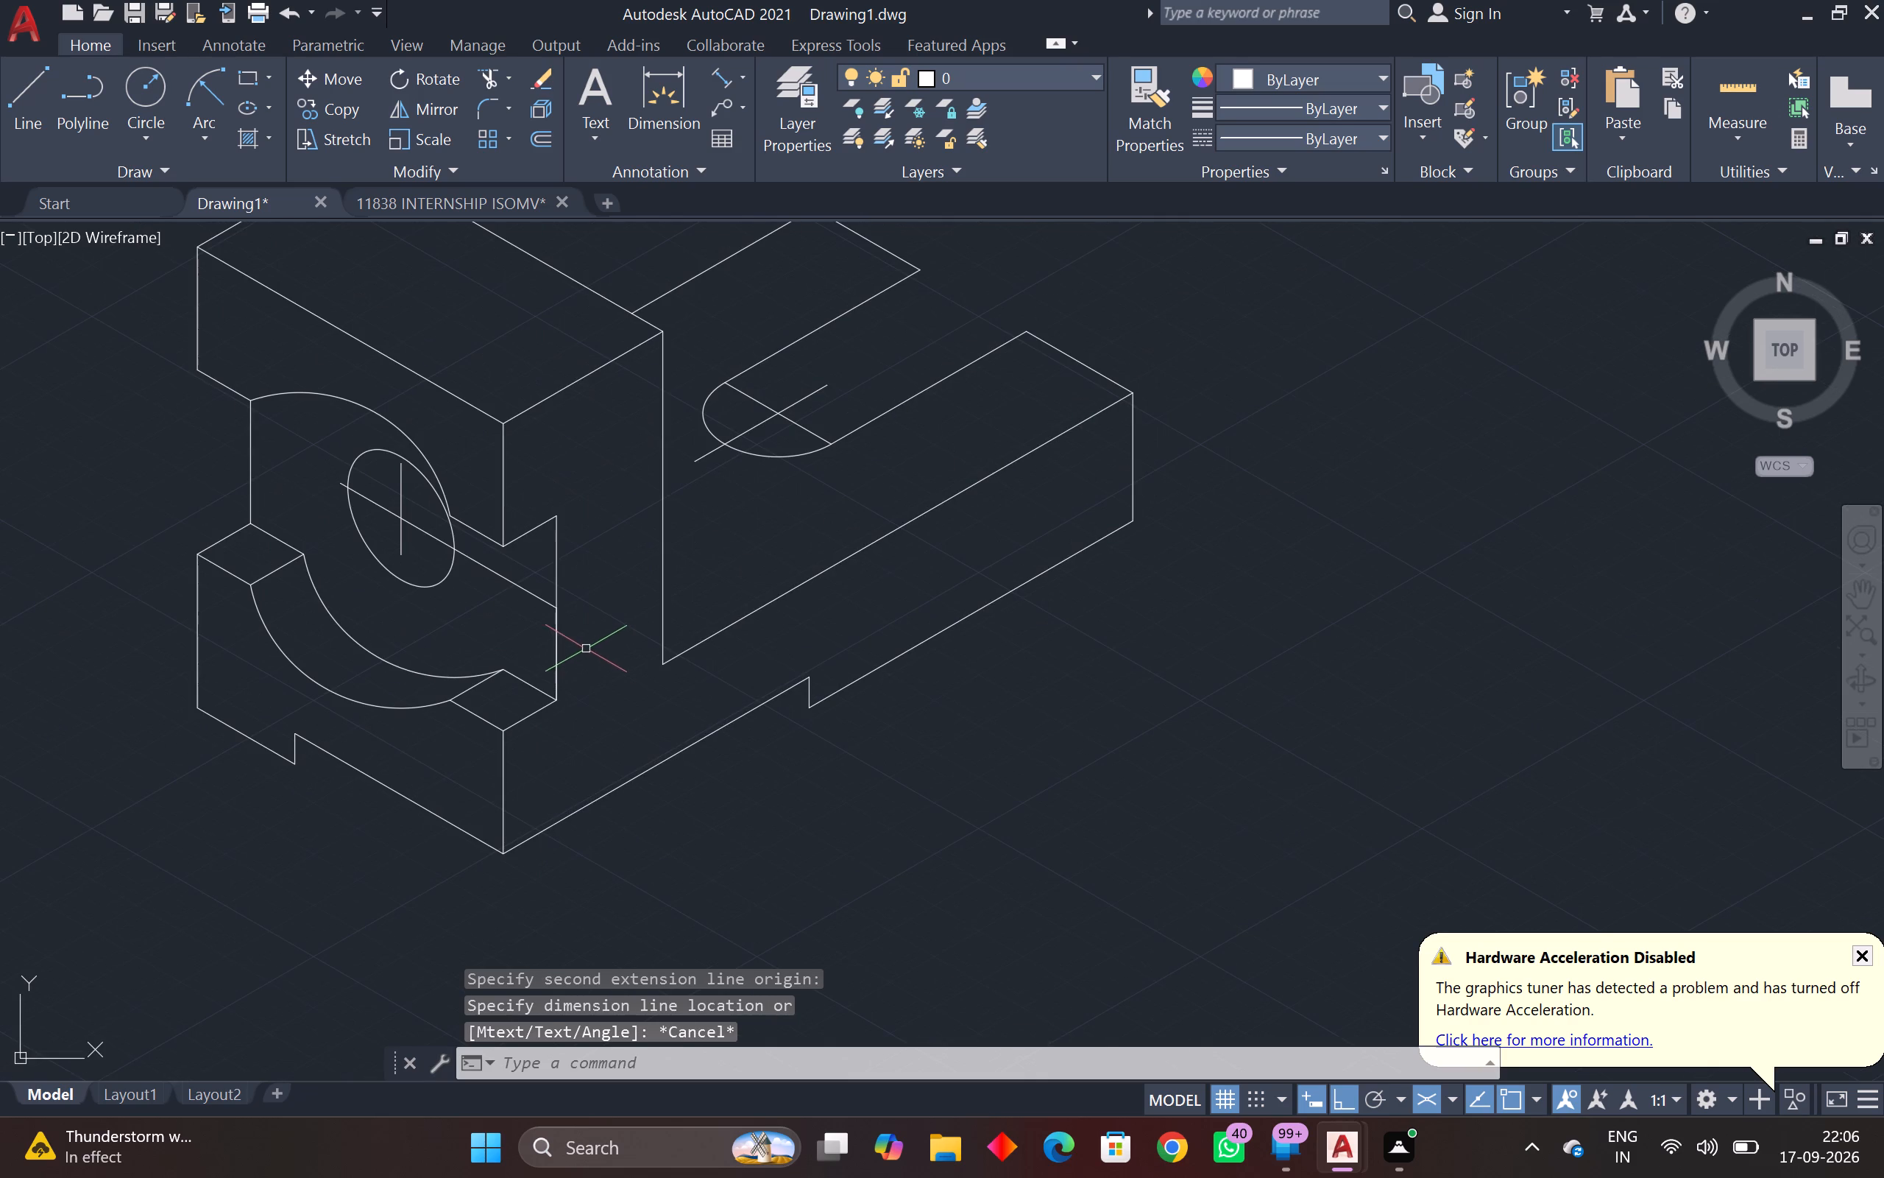
scroll(586, 648, up, 1)
middle_drag(586, 648, 902, 593)
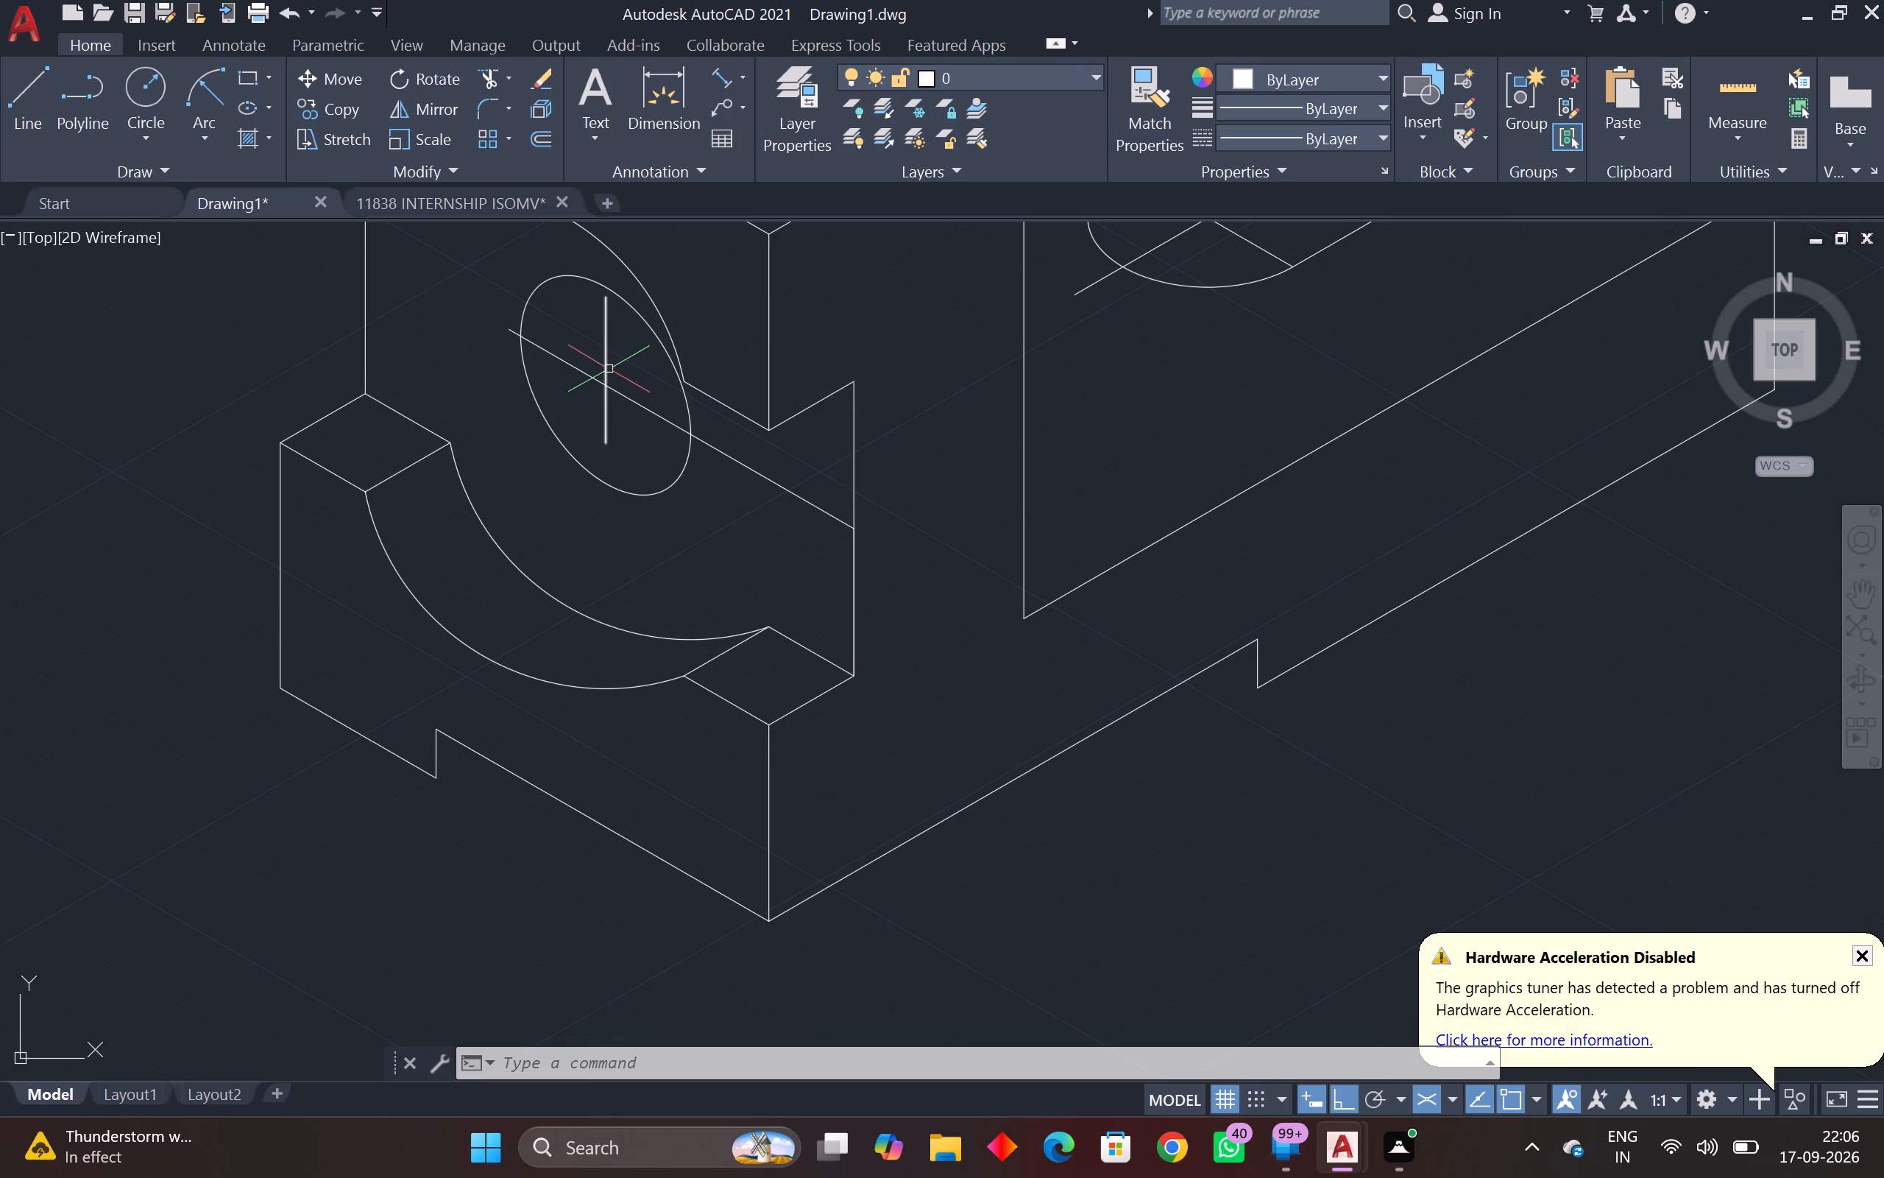
click(613, 326)
click(594, 335)
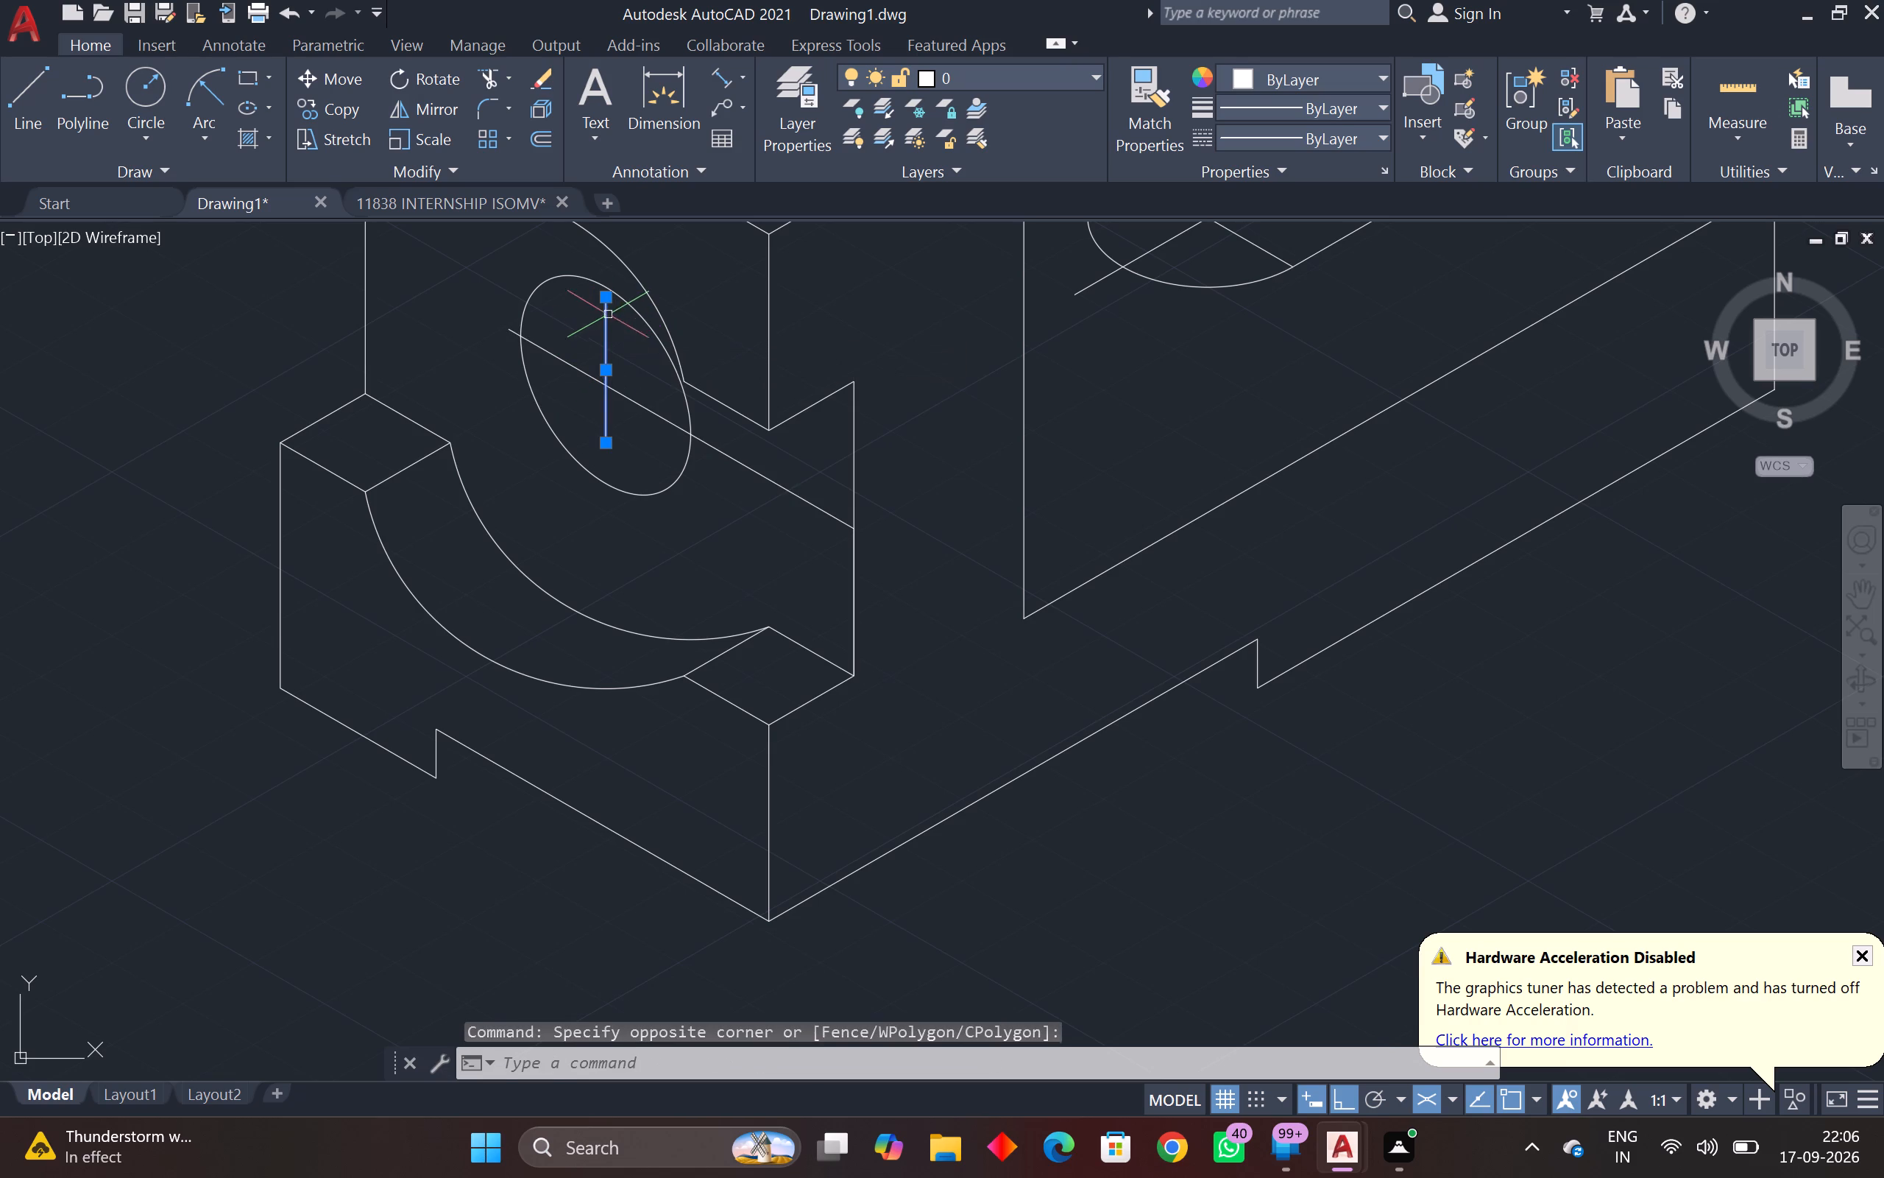
click(605, 301)
middle_drag(611, 293, 571, 415)
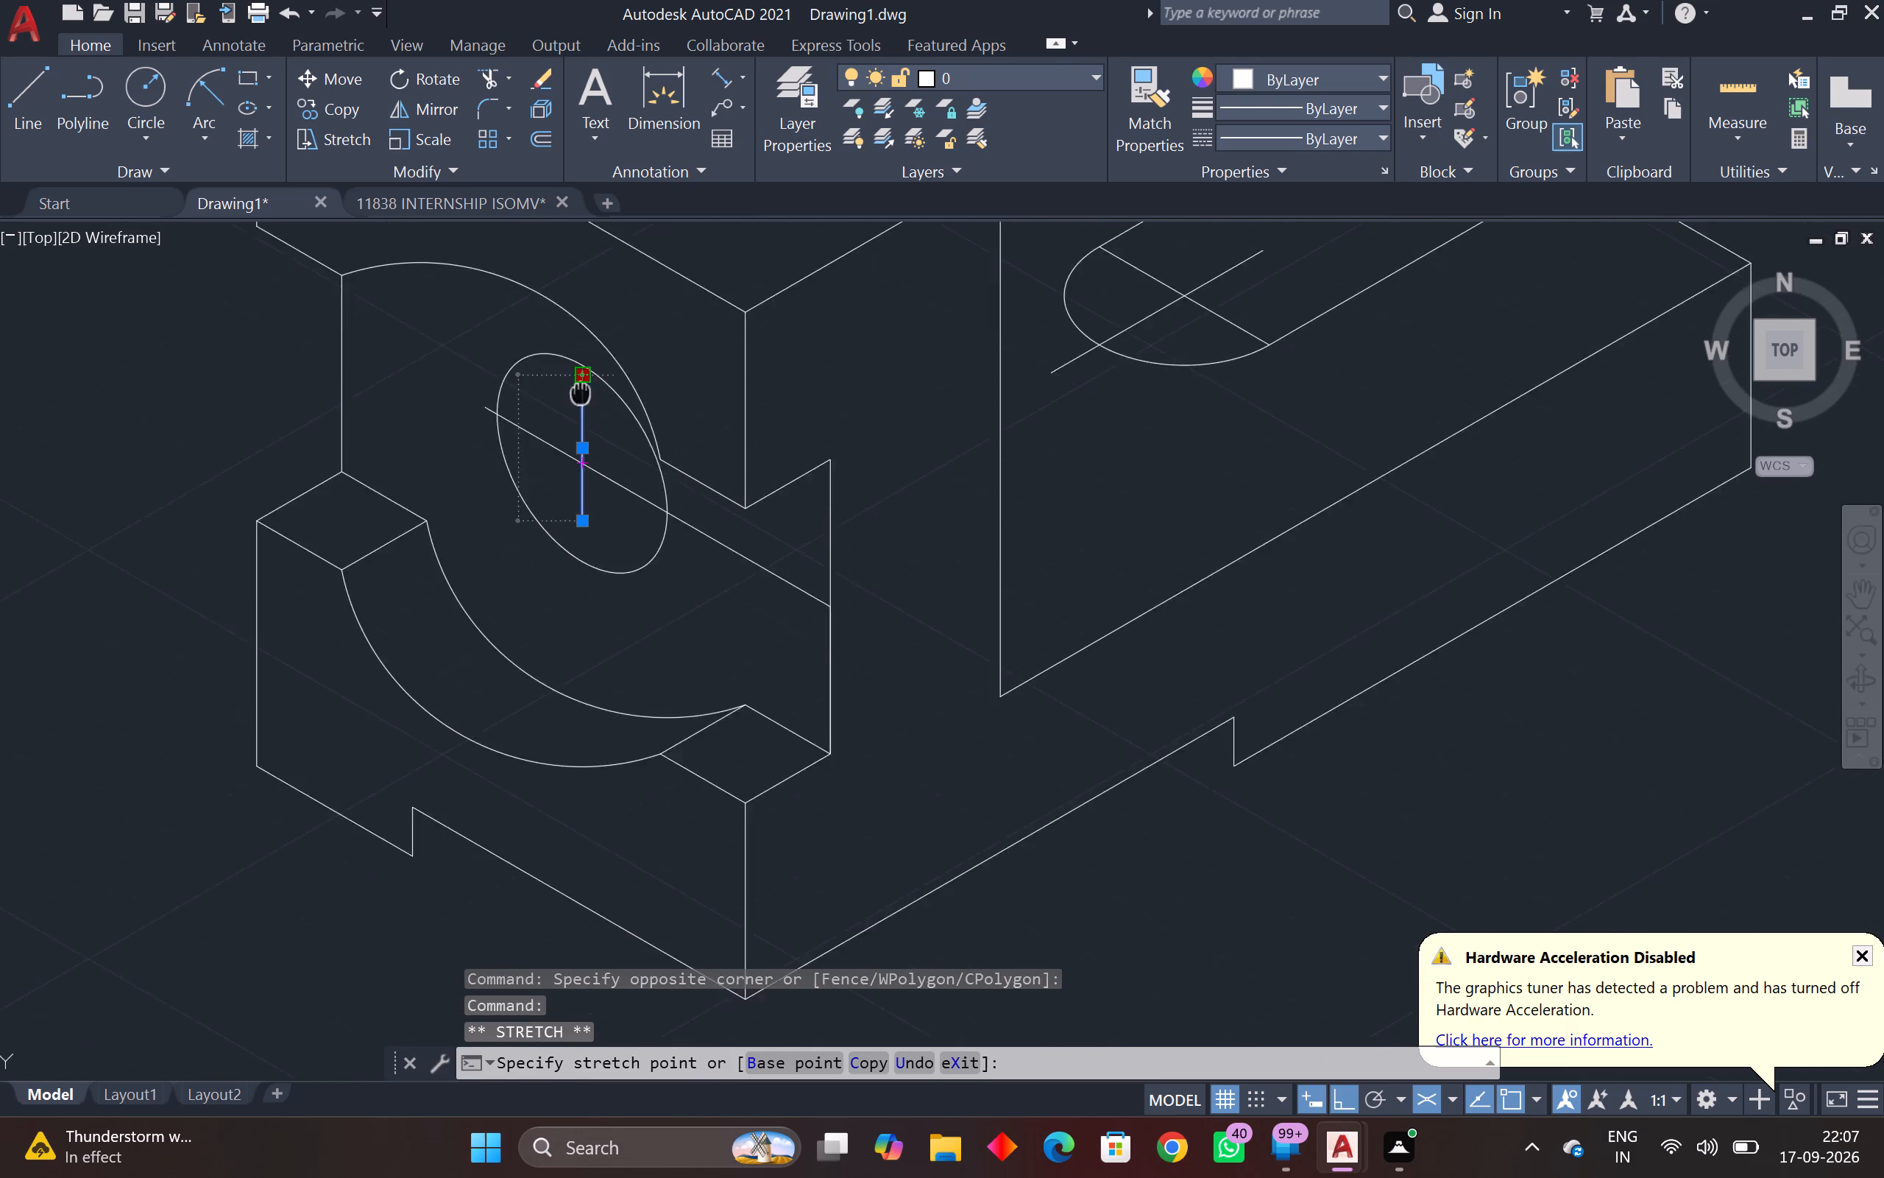
middle_drag(571, 415, 556, 456)
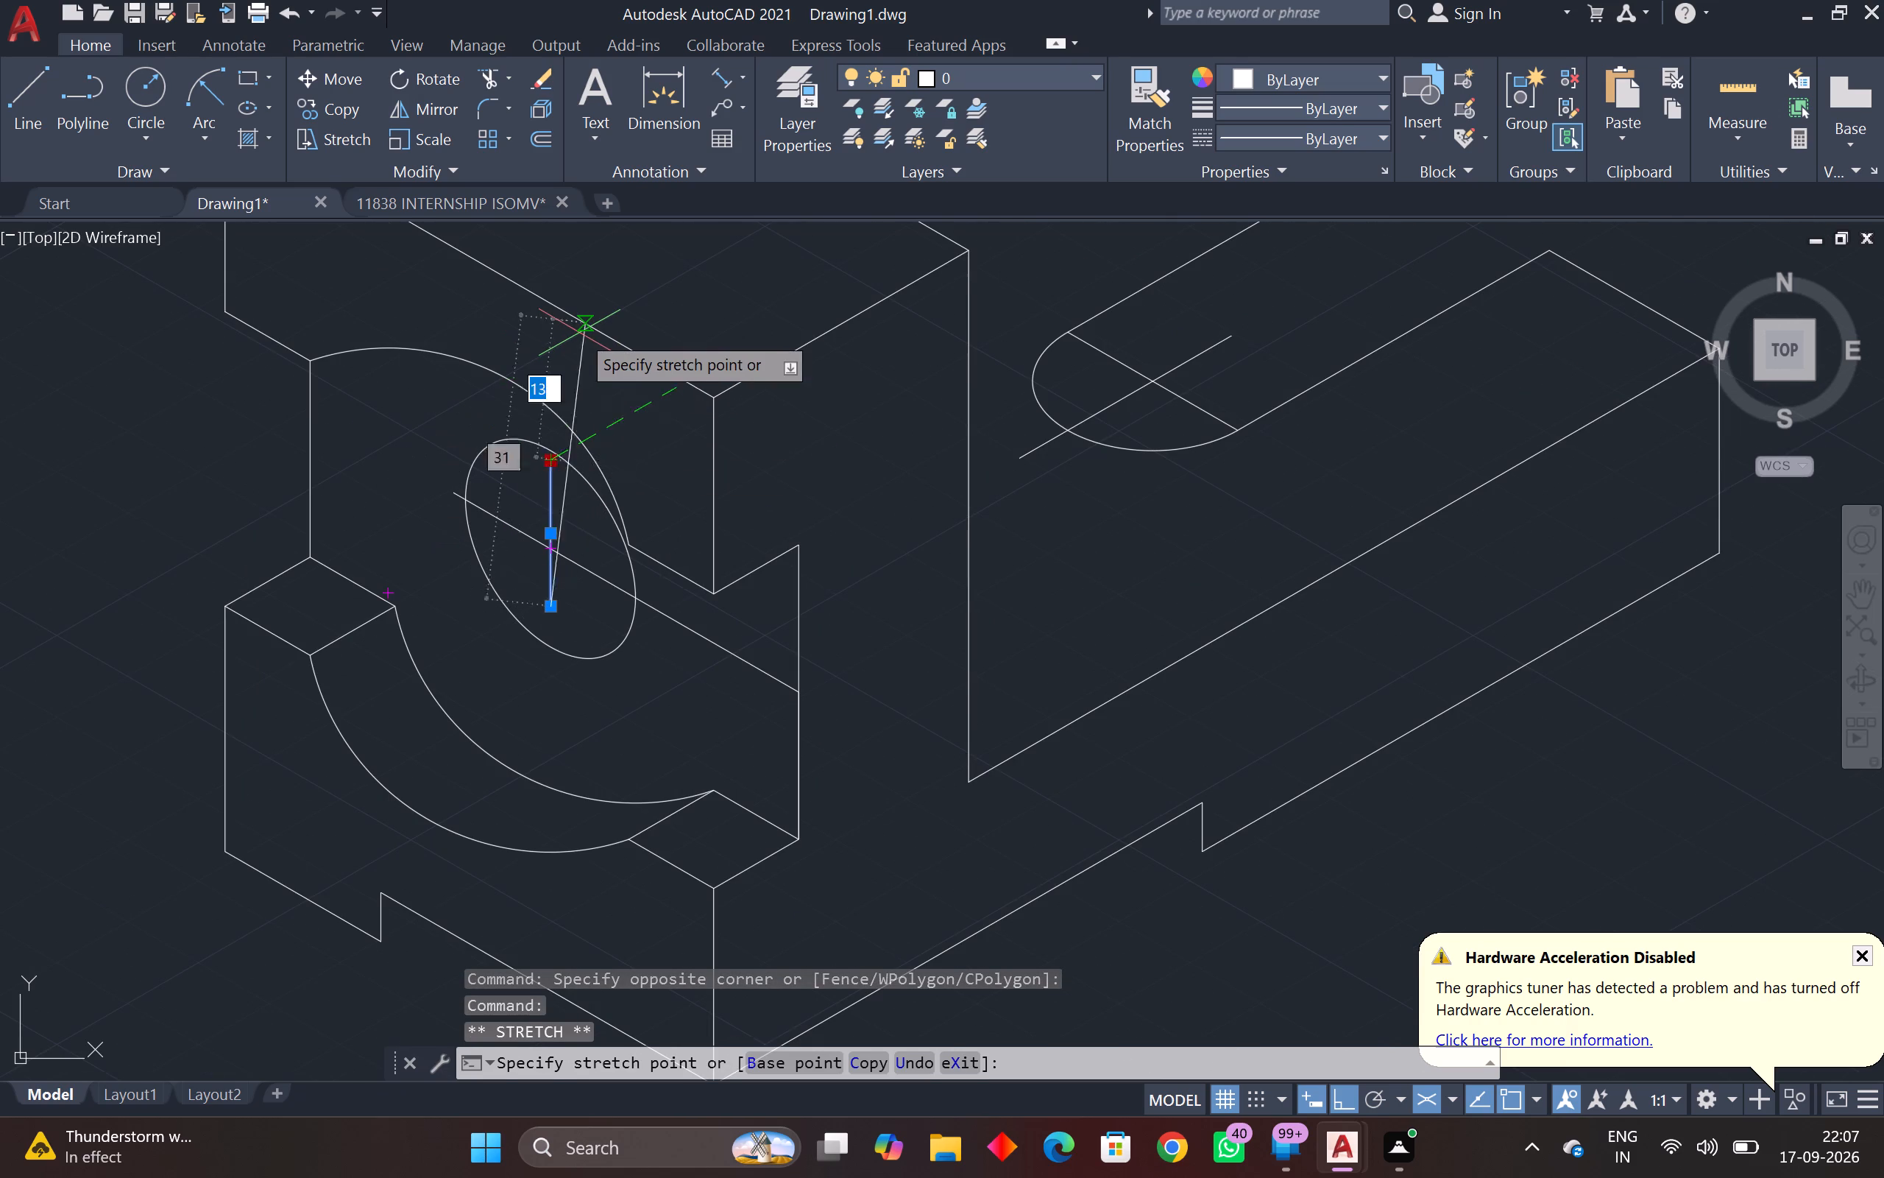
key(F8)
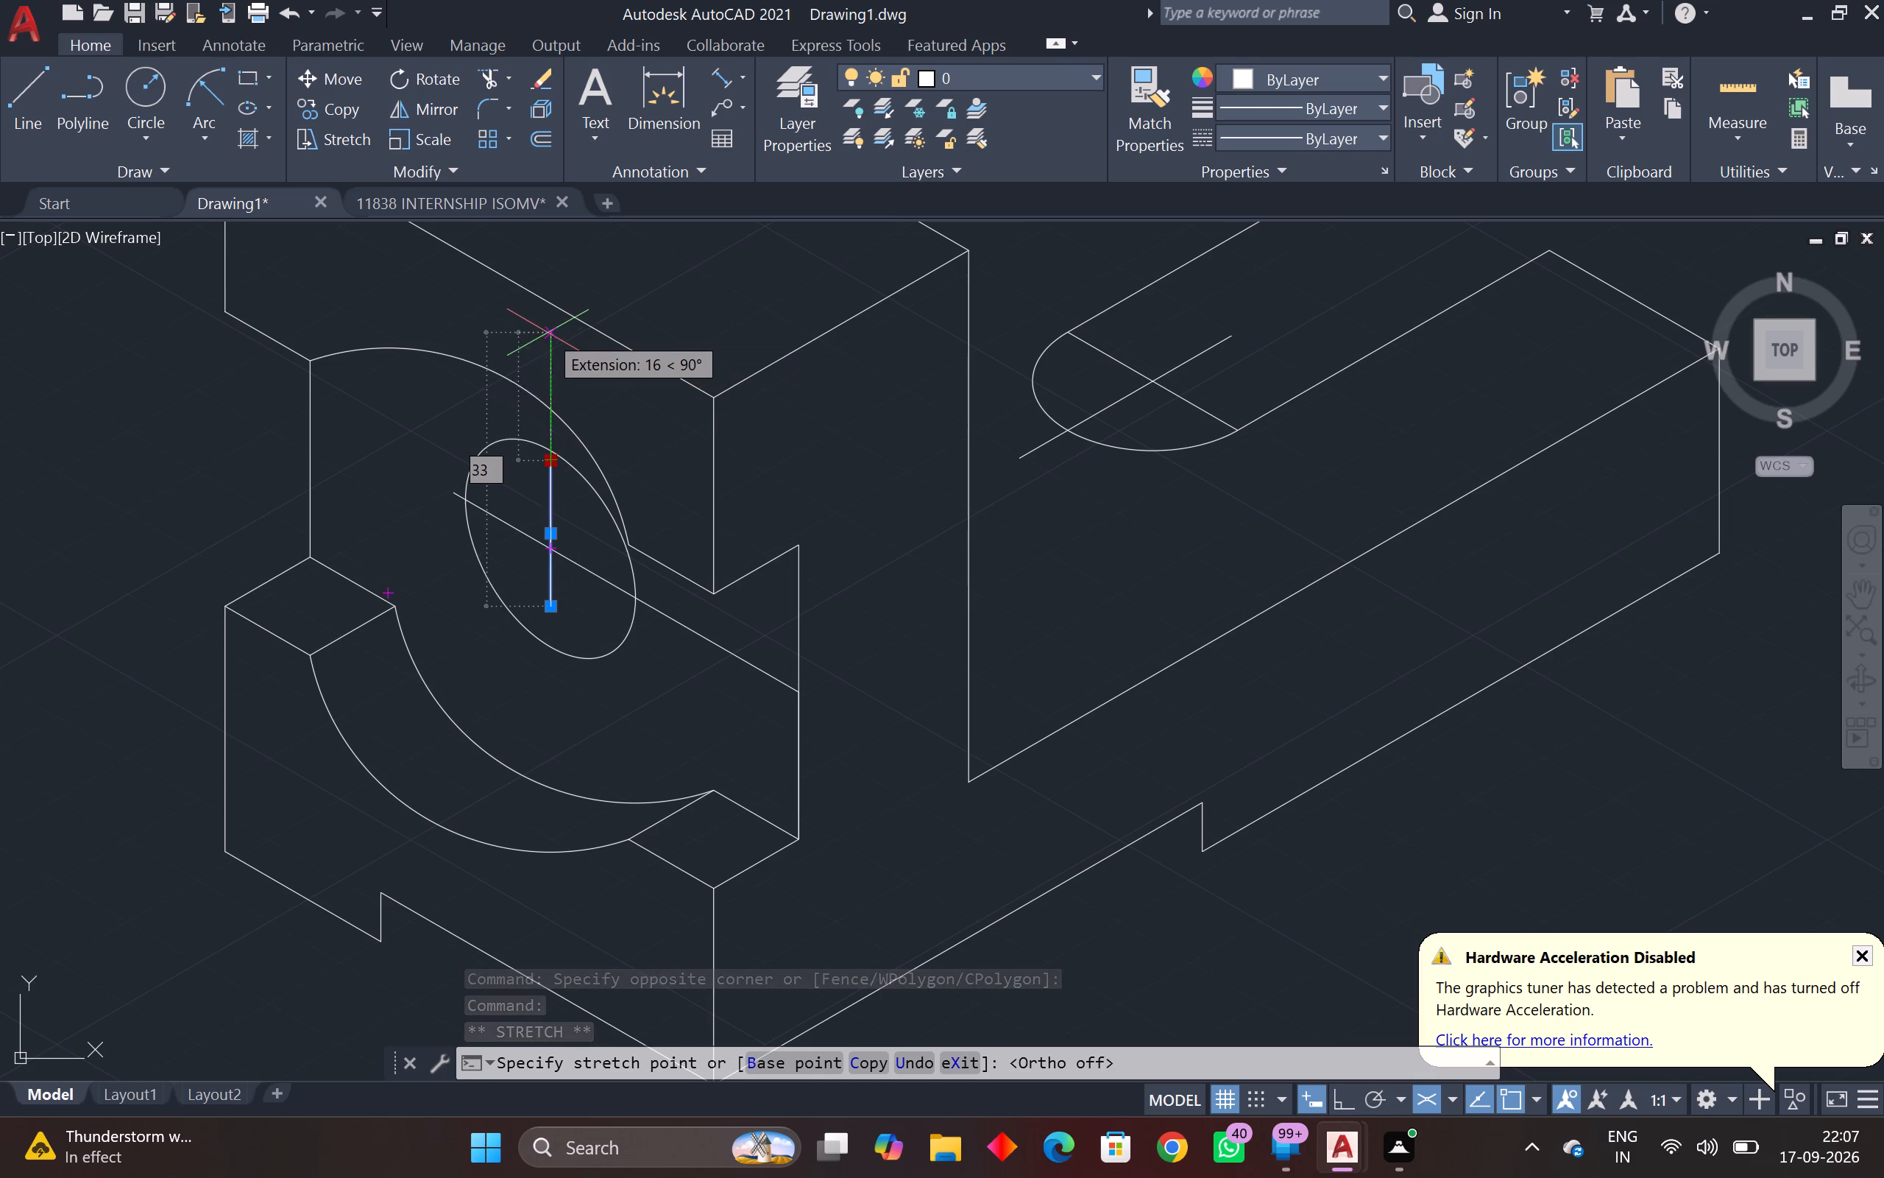
click(542, 370)
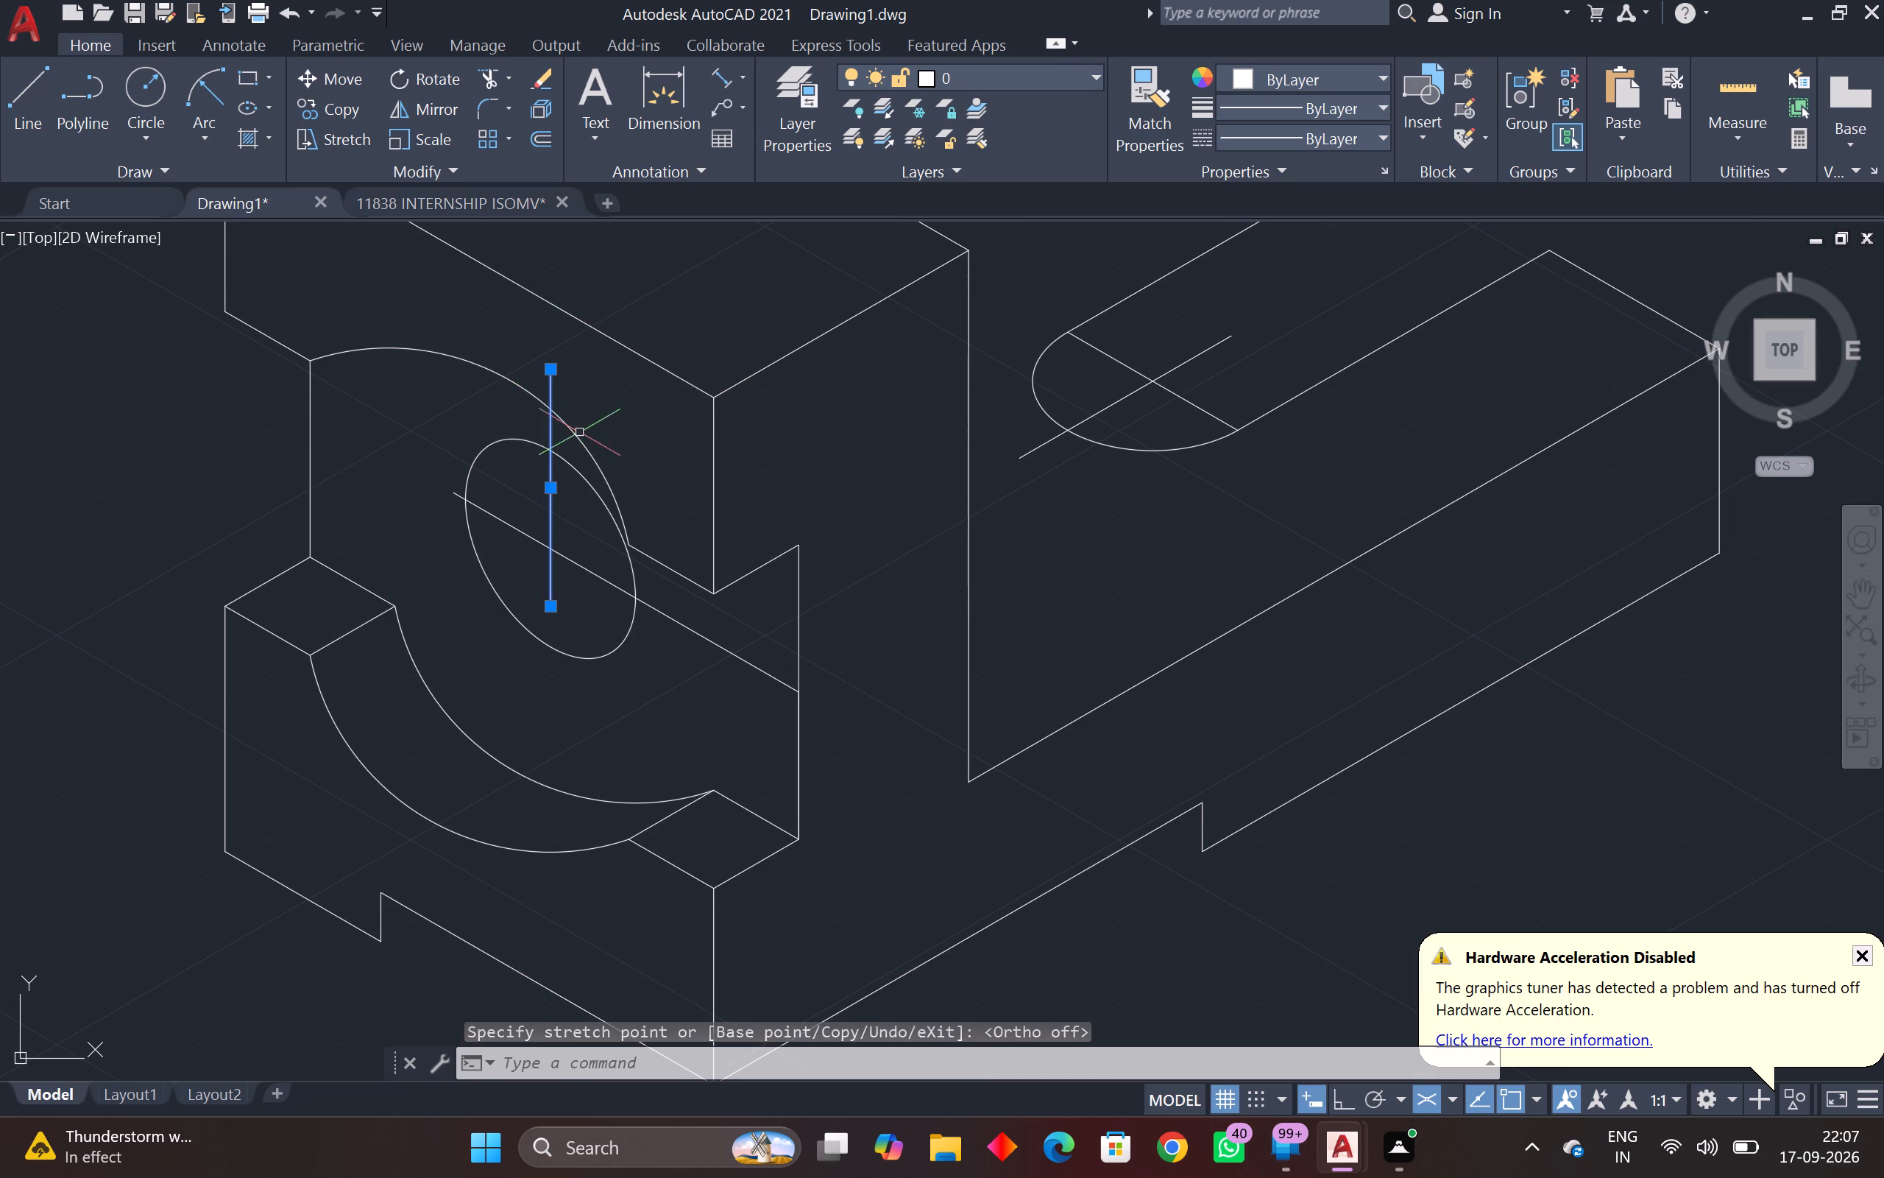
Stretch the lower end of the radius 12 circle's vertical centerline straight down past the circle's lower edge.
key(space)
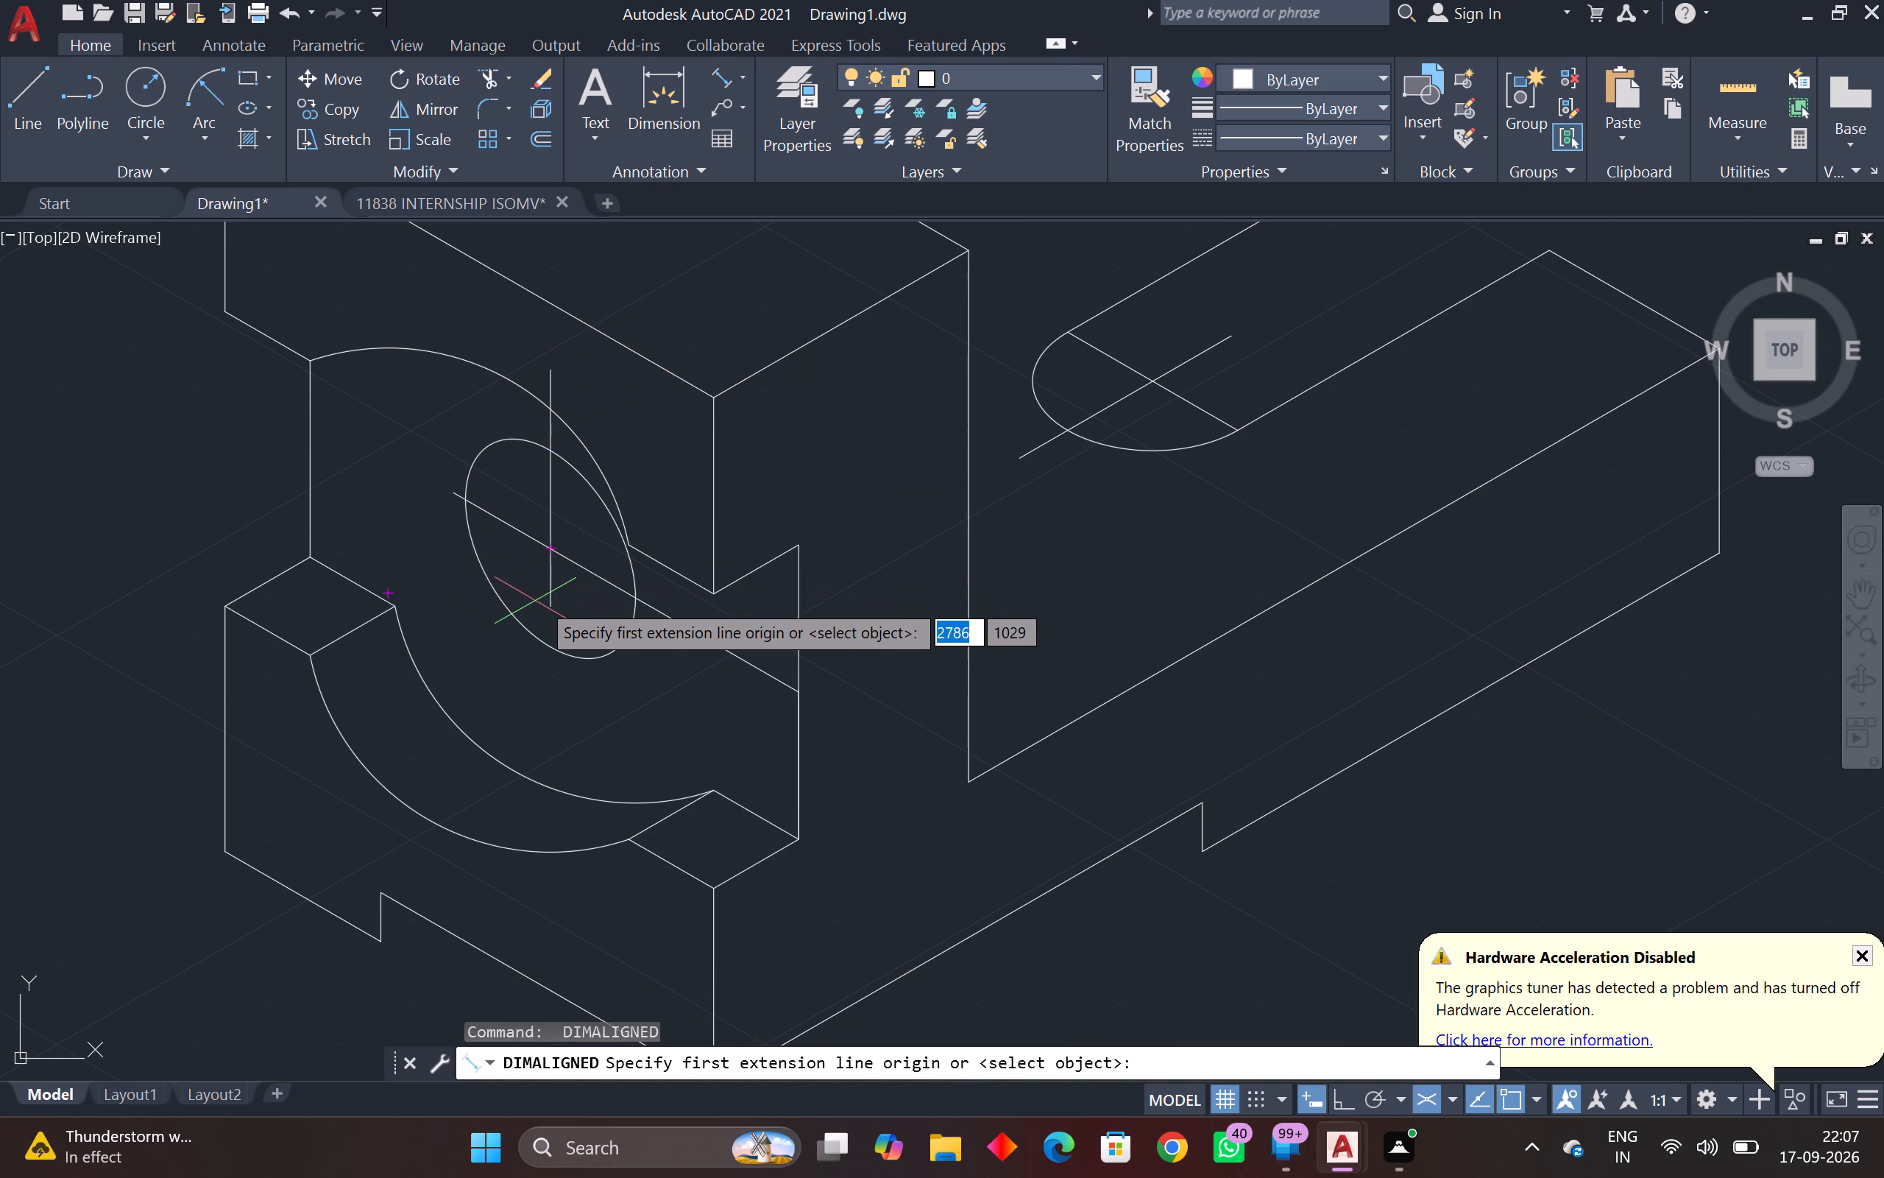
click(543, 601)
key(Escape)
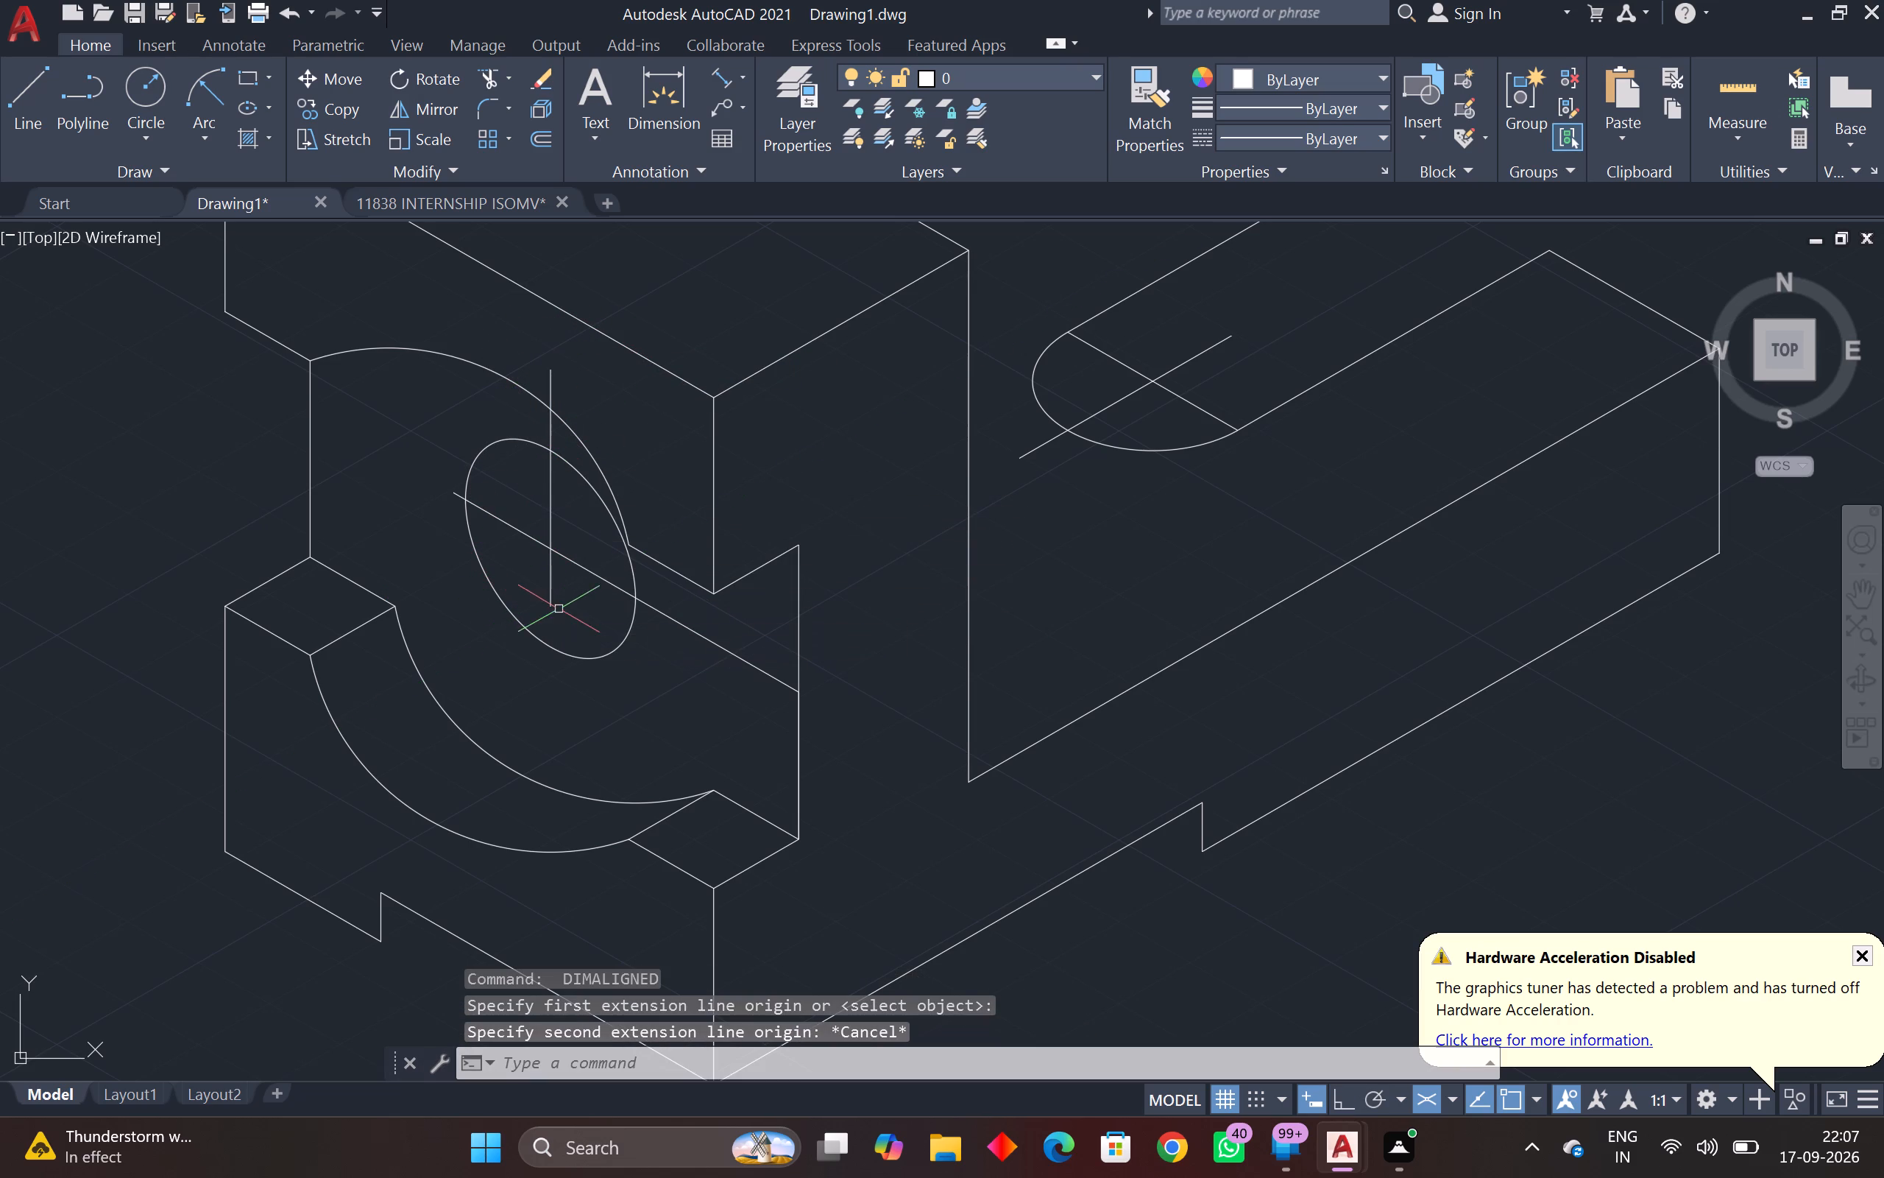
click(564, 607)
click(531, 585)
click(551, 610)
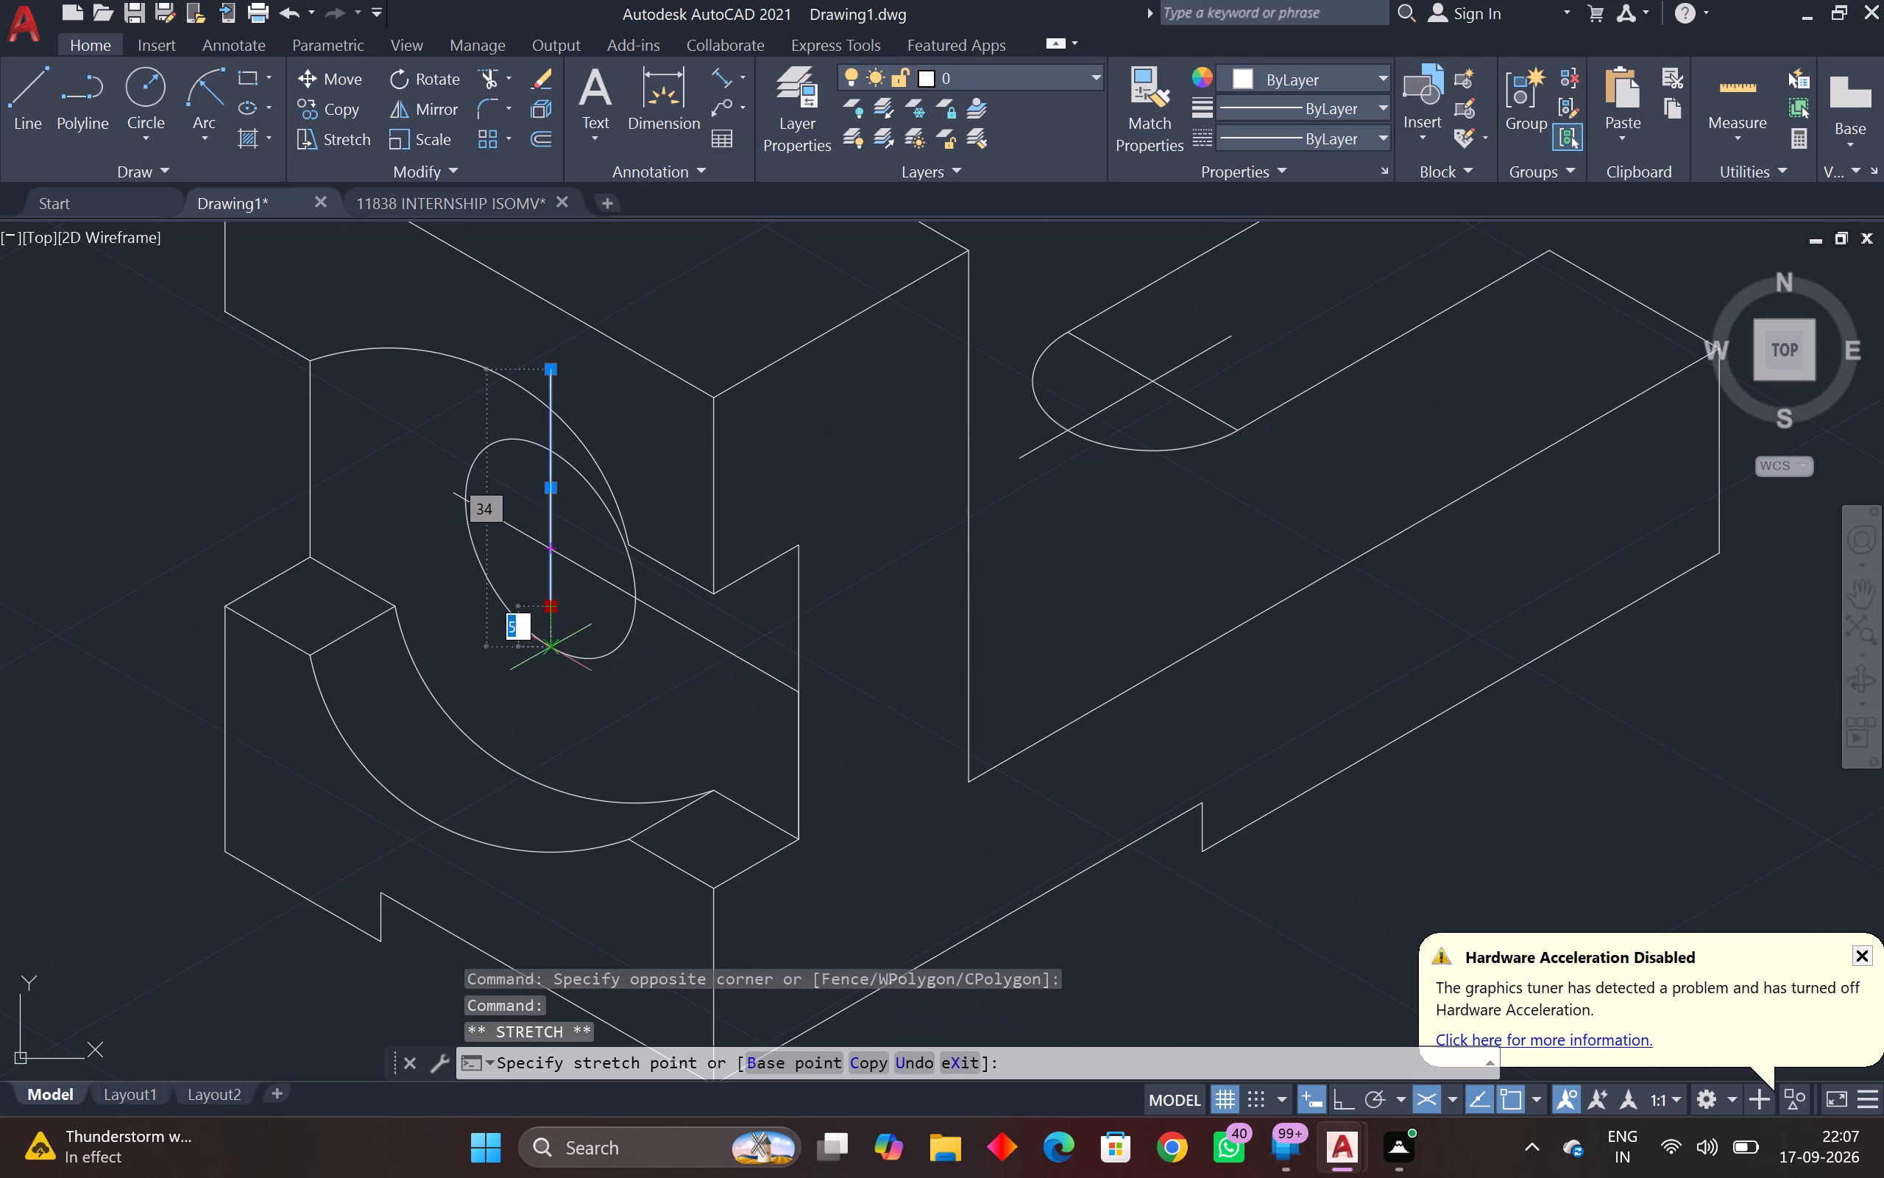
click(542, 679)
key(Escape)
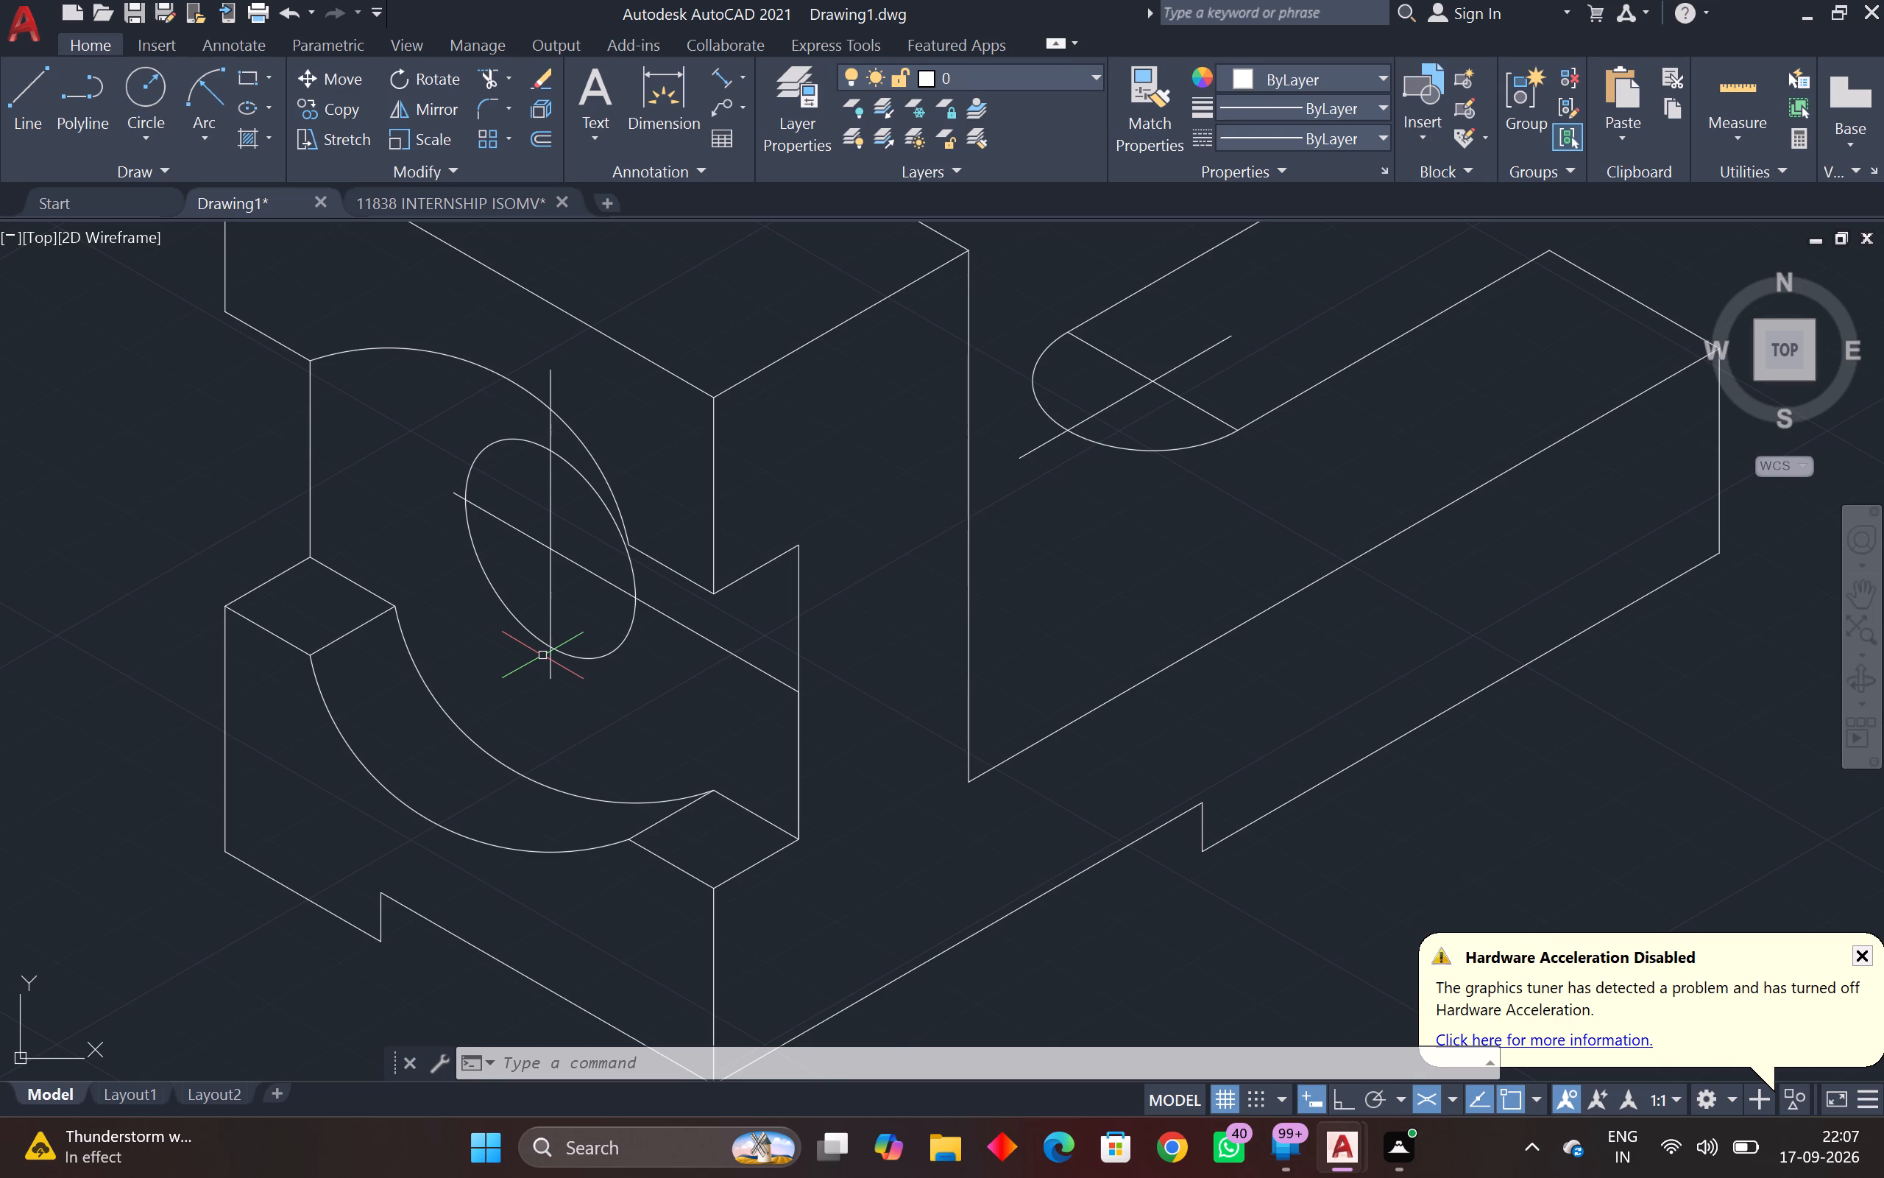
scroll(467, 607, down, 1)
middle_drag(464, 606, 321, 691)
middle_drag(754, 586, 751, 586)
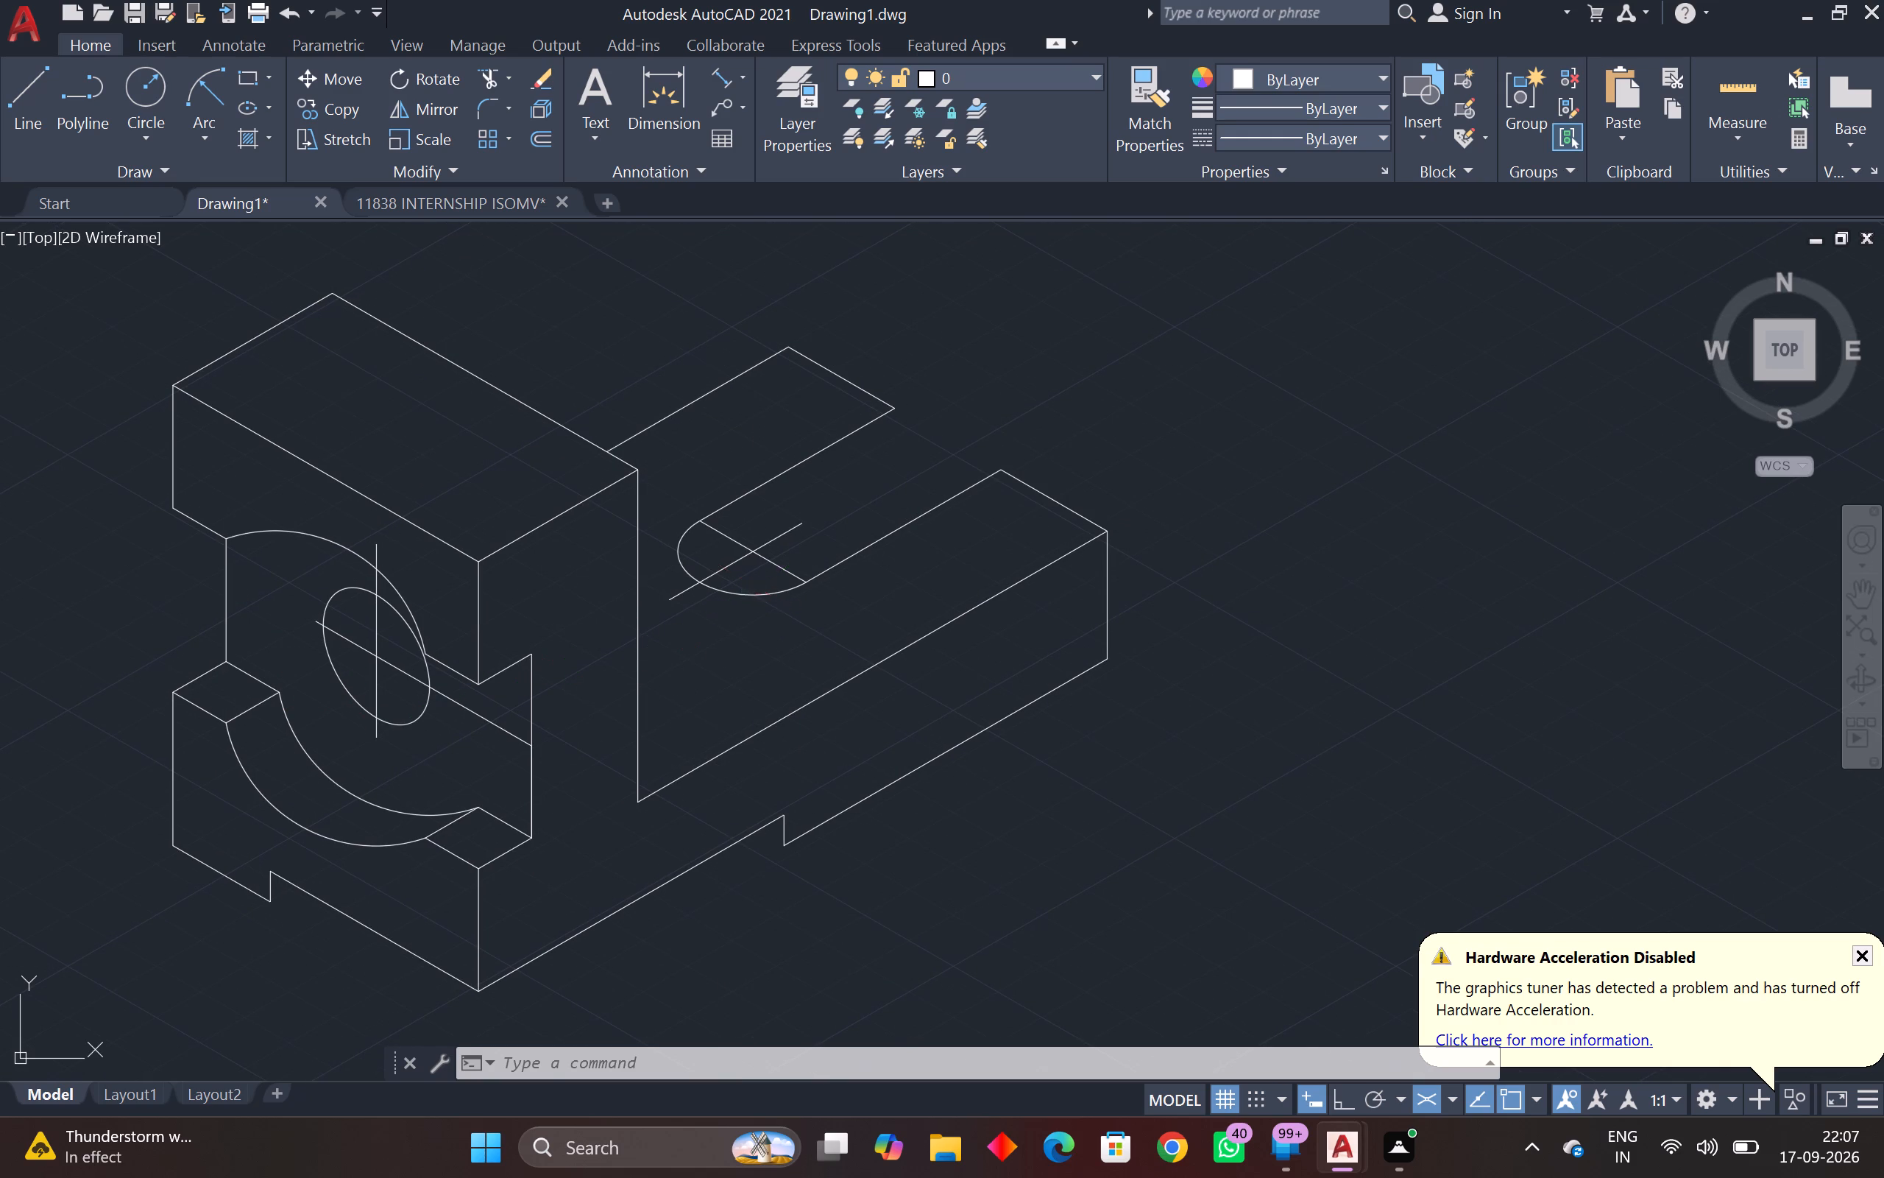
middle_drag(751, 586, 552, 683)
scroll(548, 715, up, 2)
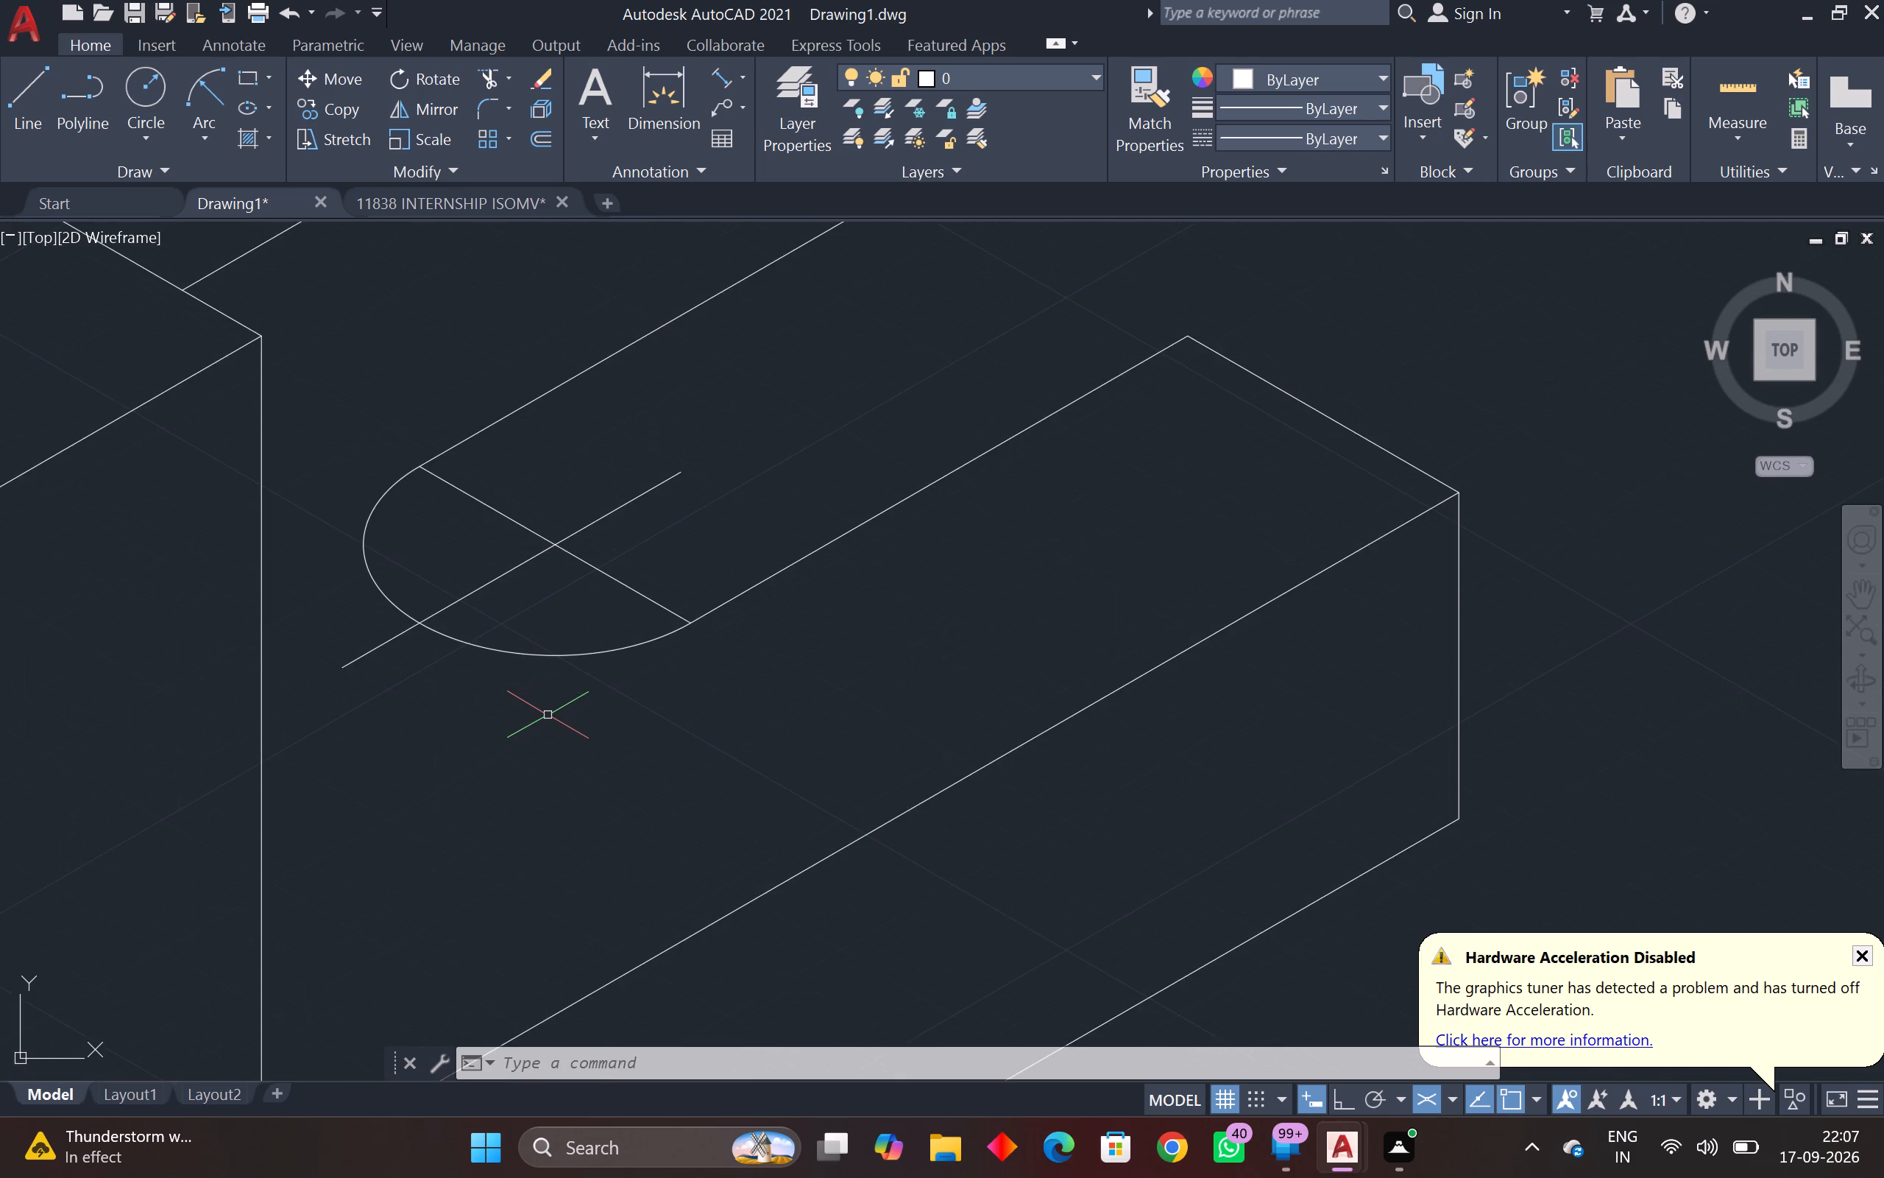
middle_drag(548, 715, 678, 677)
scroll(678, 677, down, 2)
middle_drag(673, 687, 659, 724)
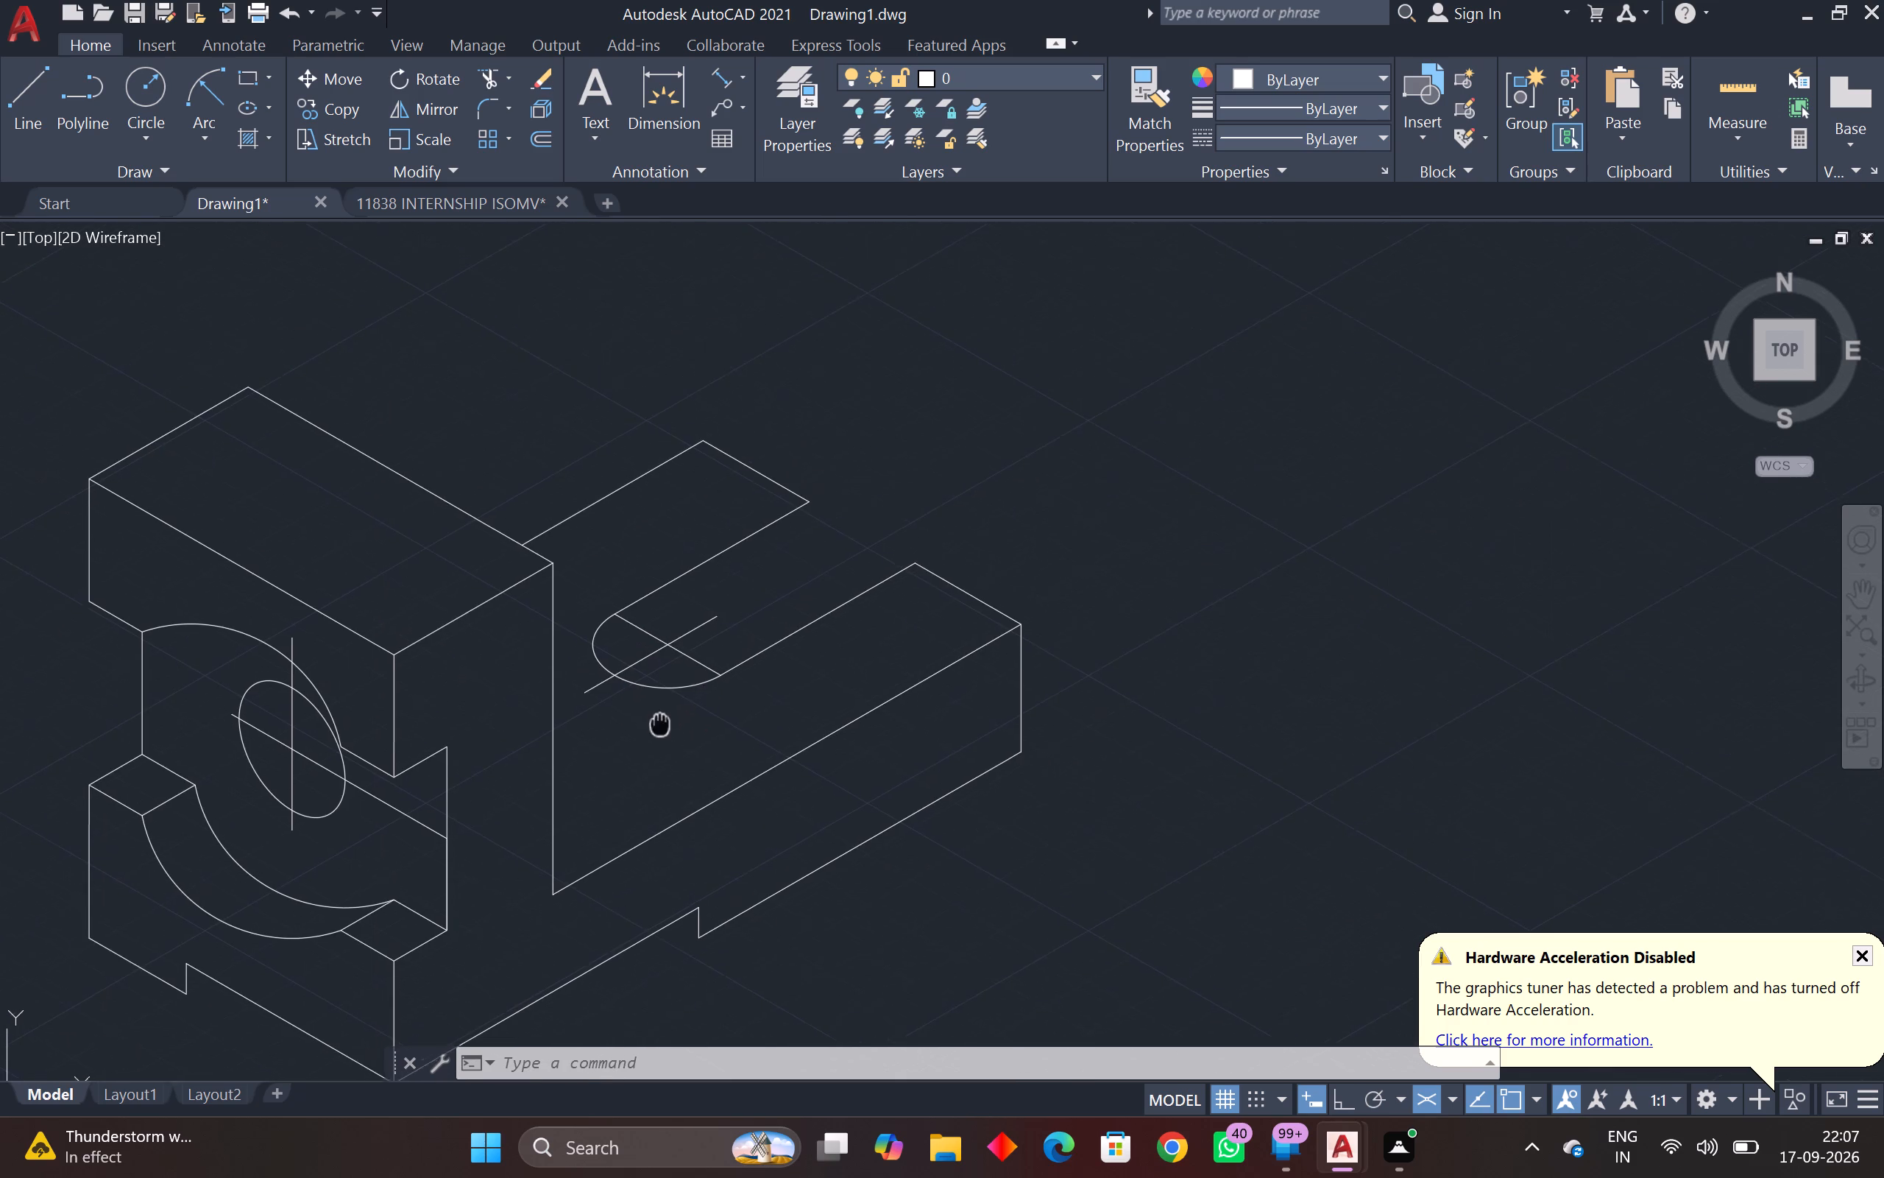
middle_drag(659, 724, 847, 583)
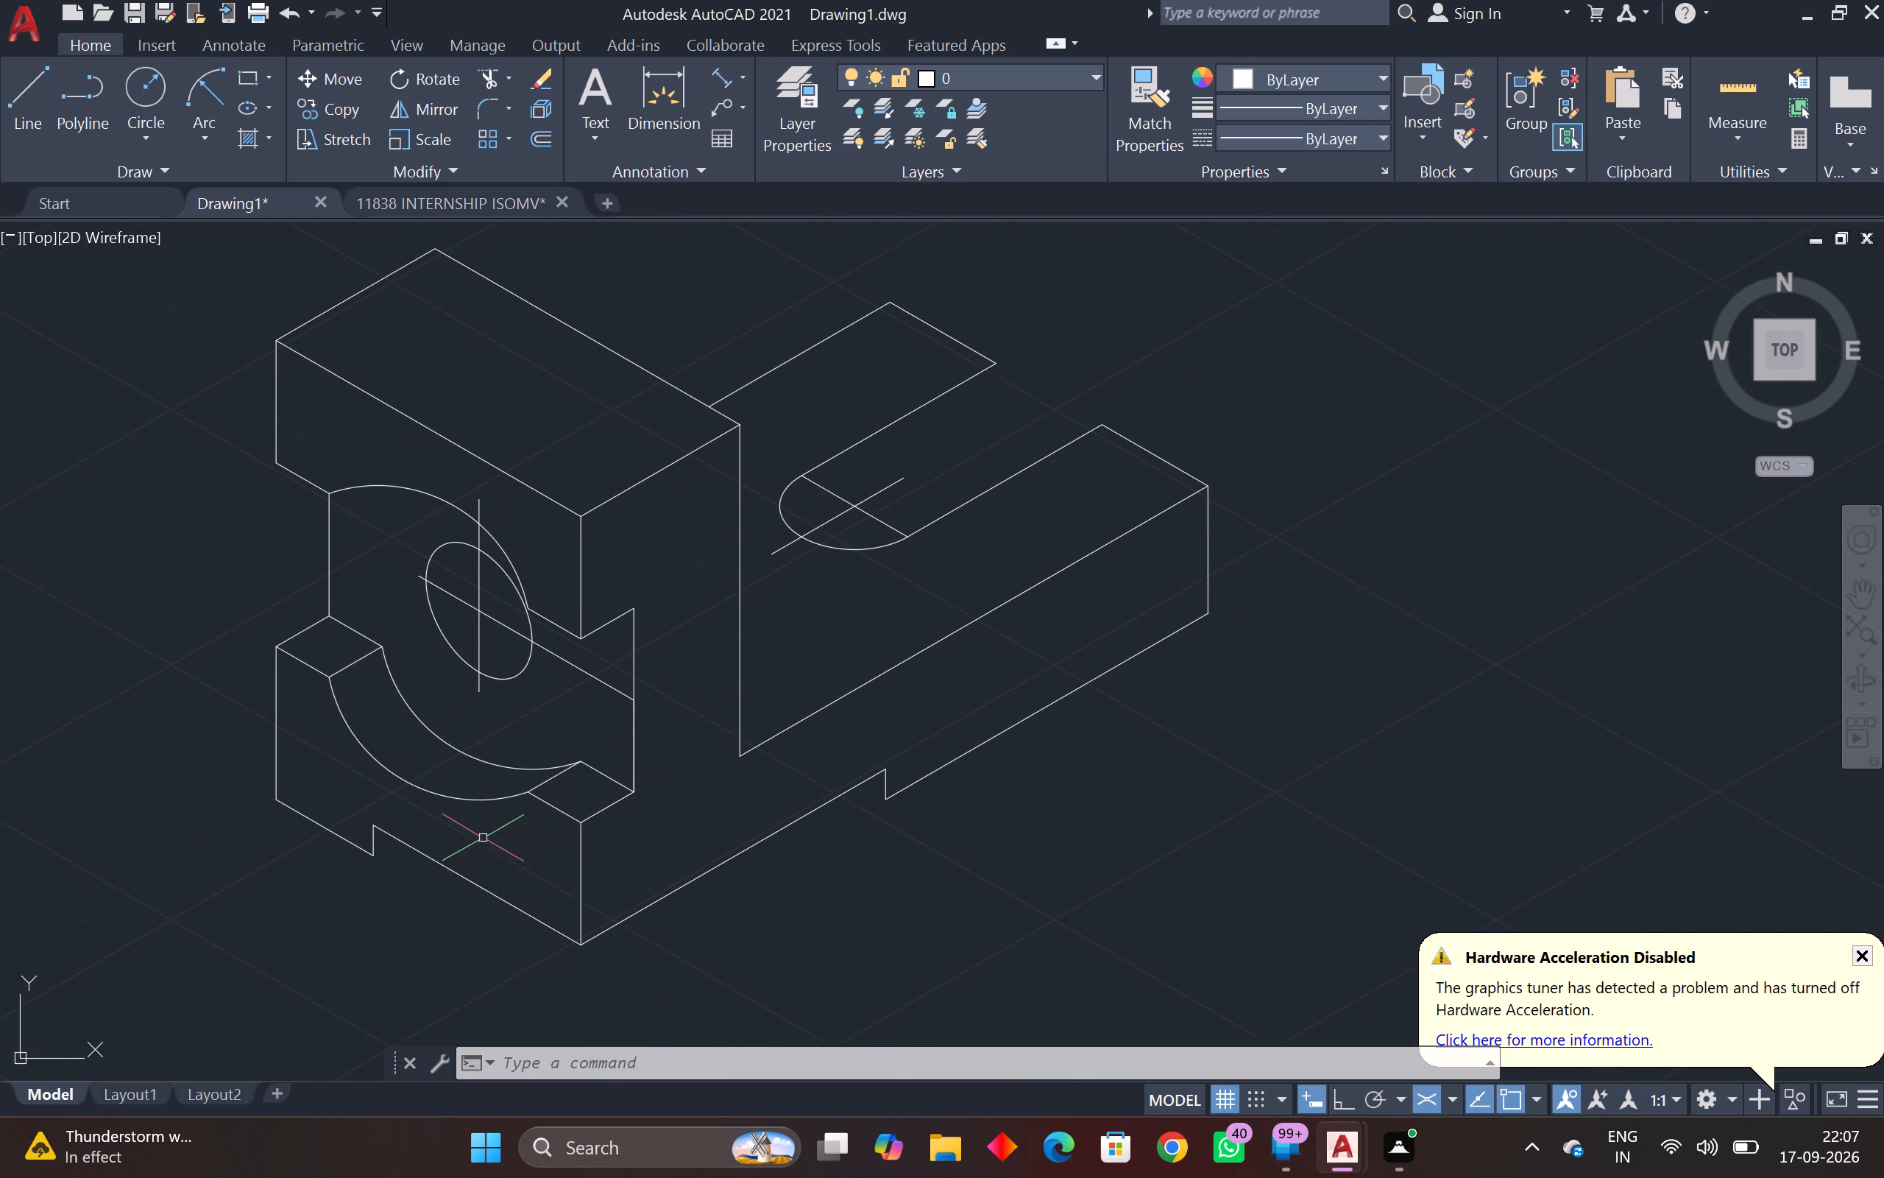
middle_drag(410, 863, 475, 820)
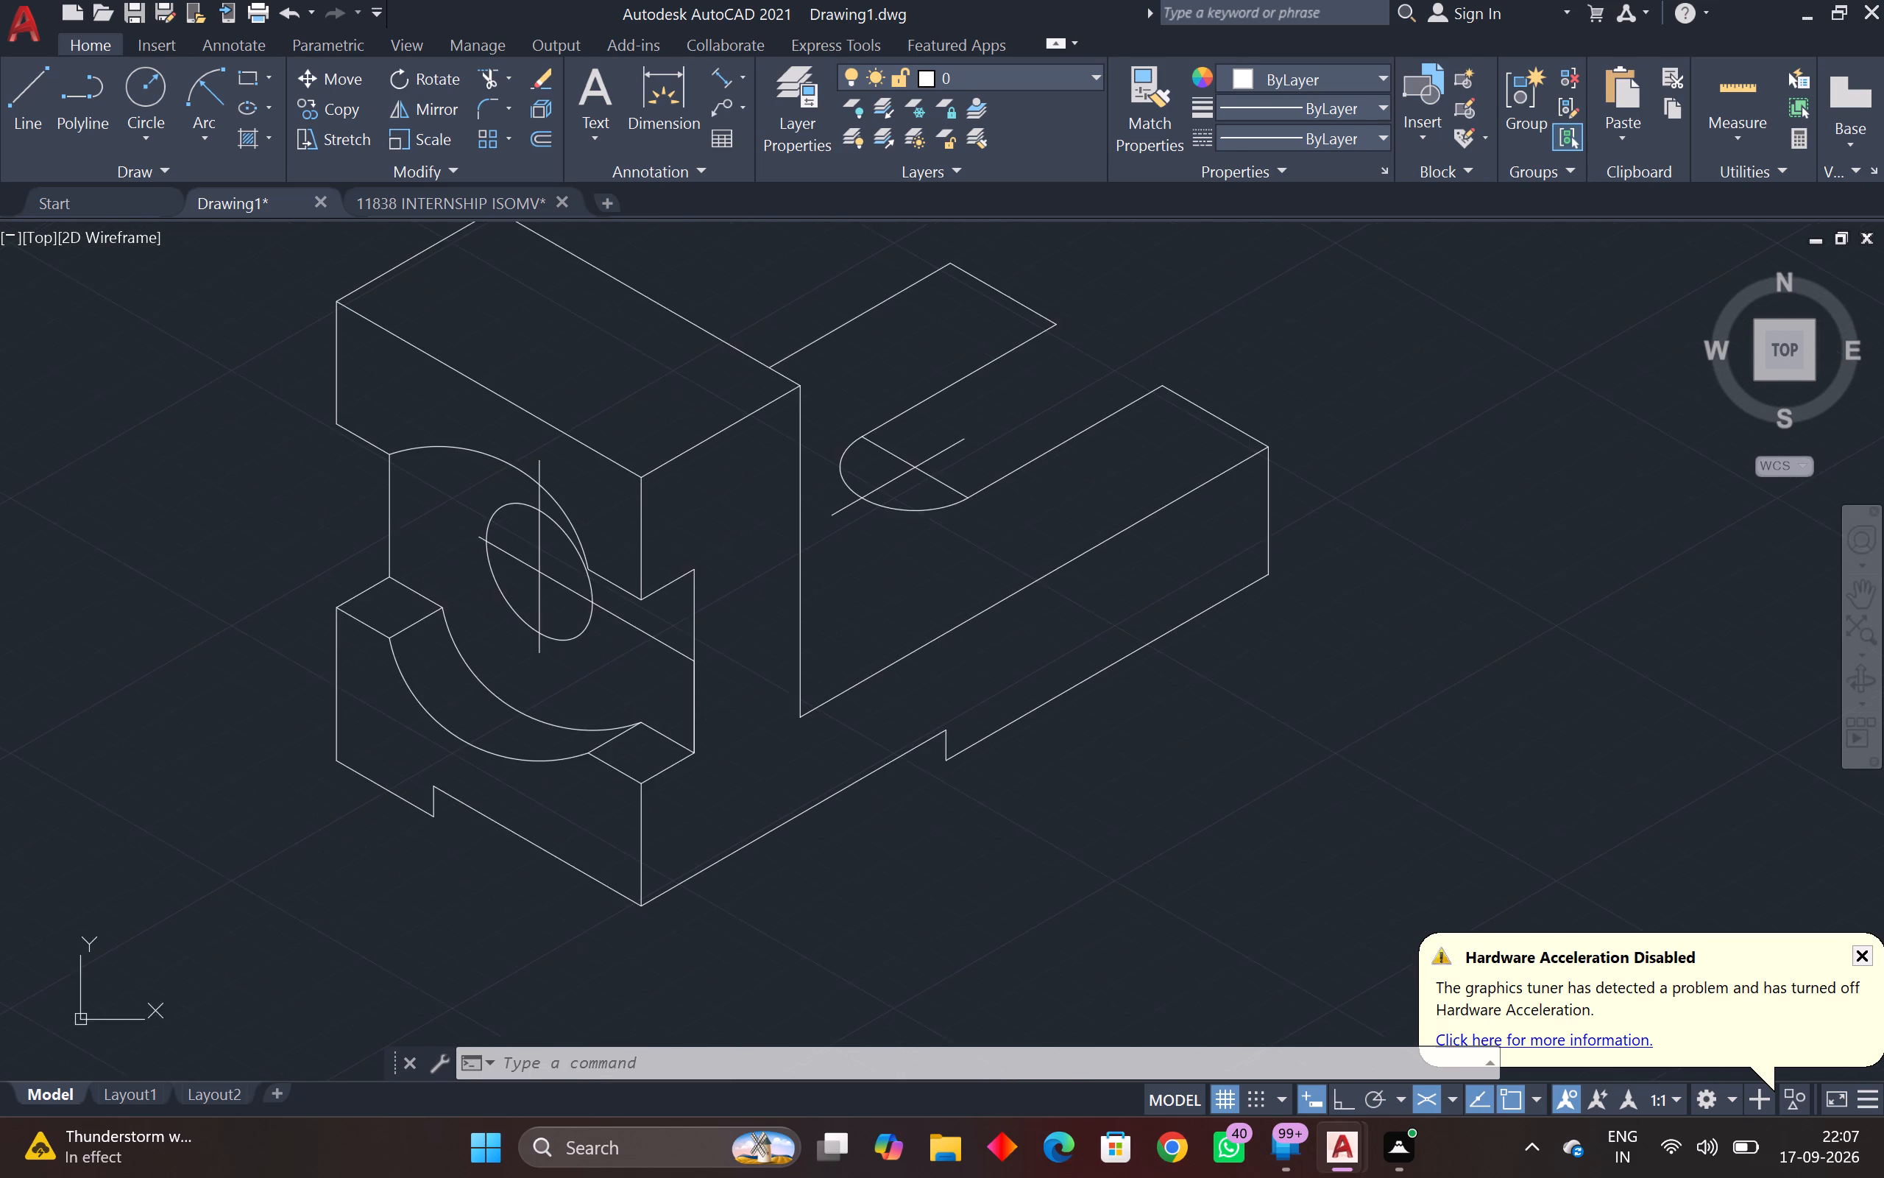
With ortho on, draw a line about 13 long at 30° from the lower corner of the small notch in the front face's bottom edge.
middle_drag(475, 820, 496, 786)
text(l)
key(space)
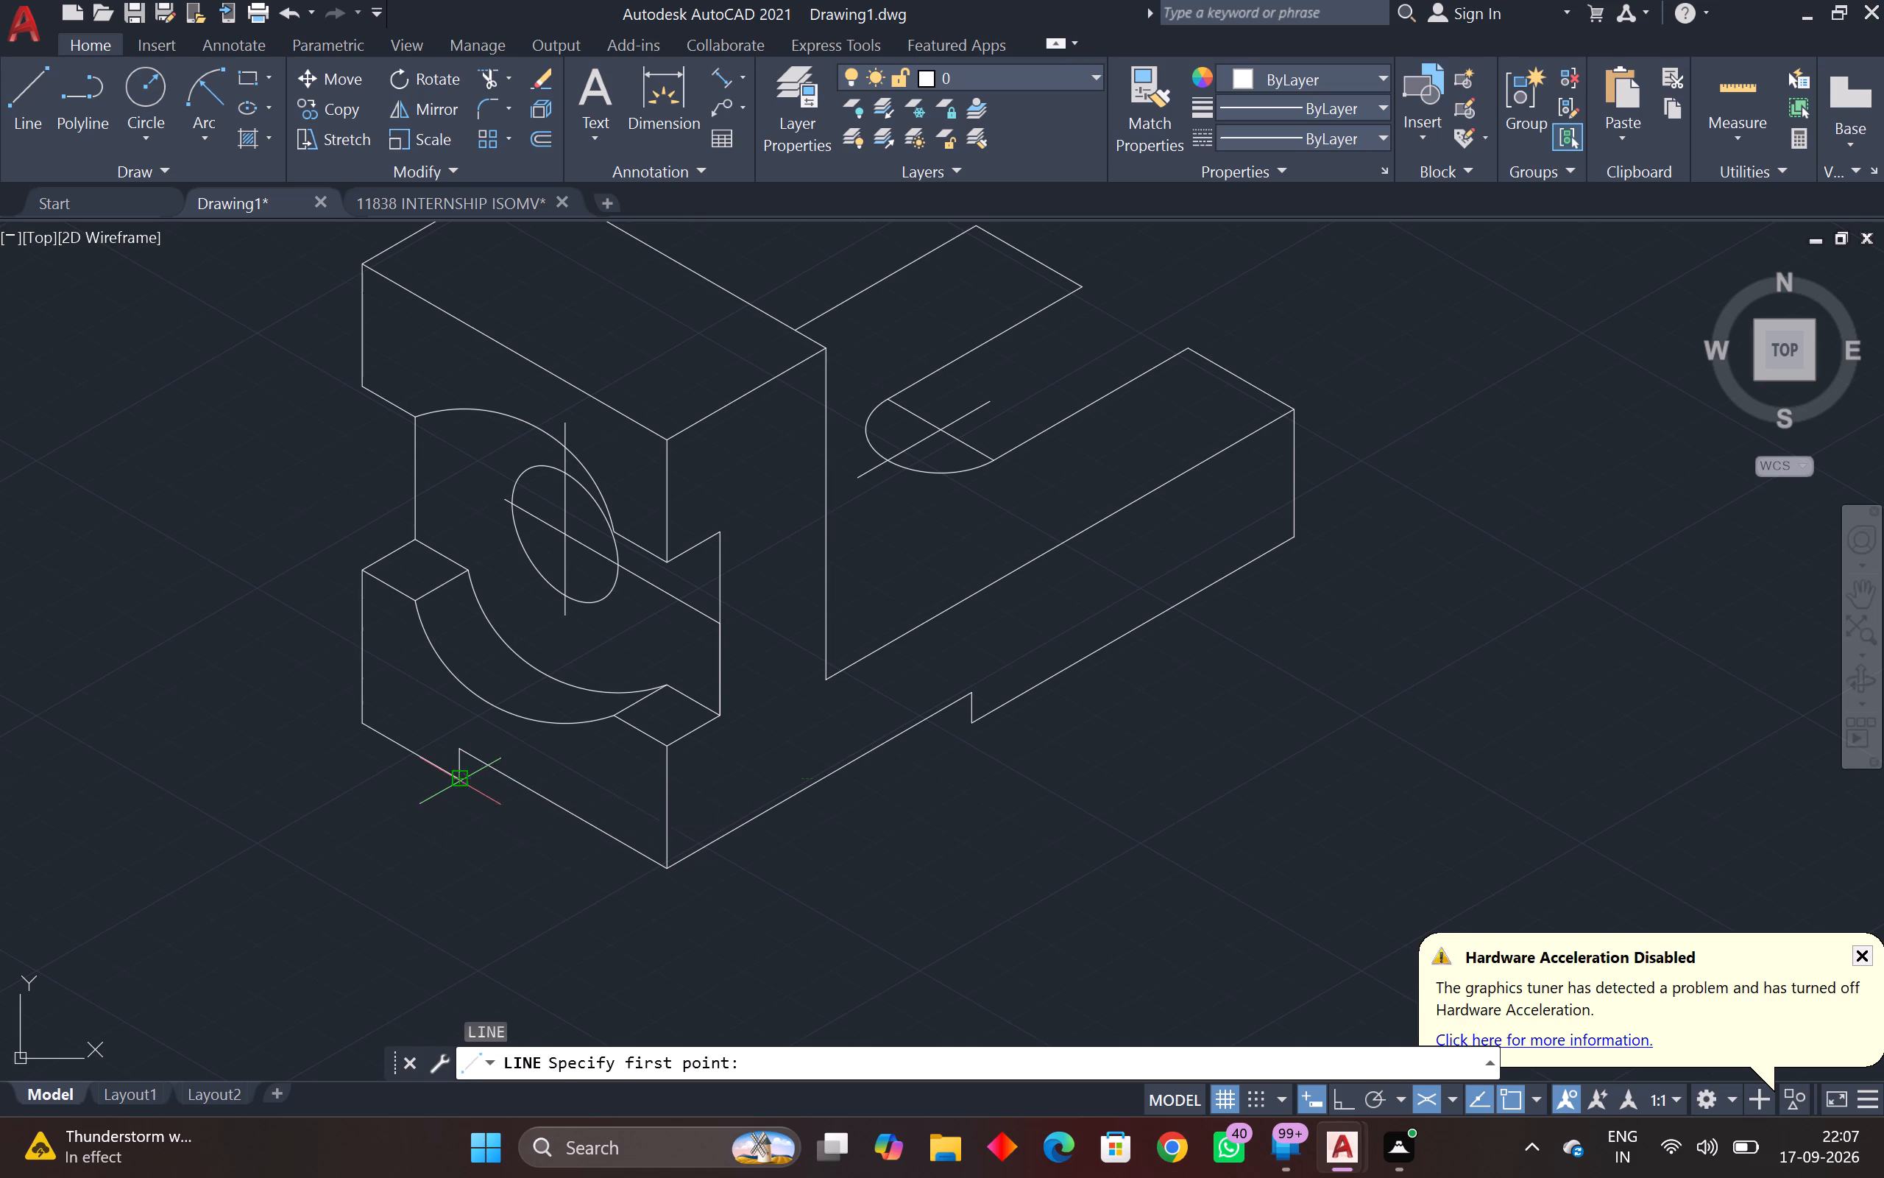
click(460, 781)
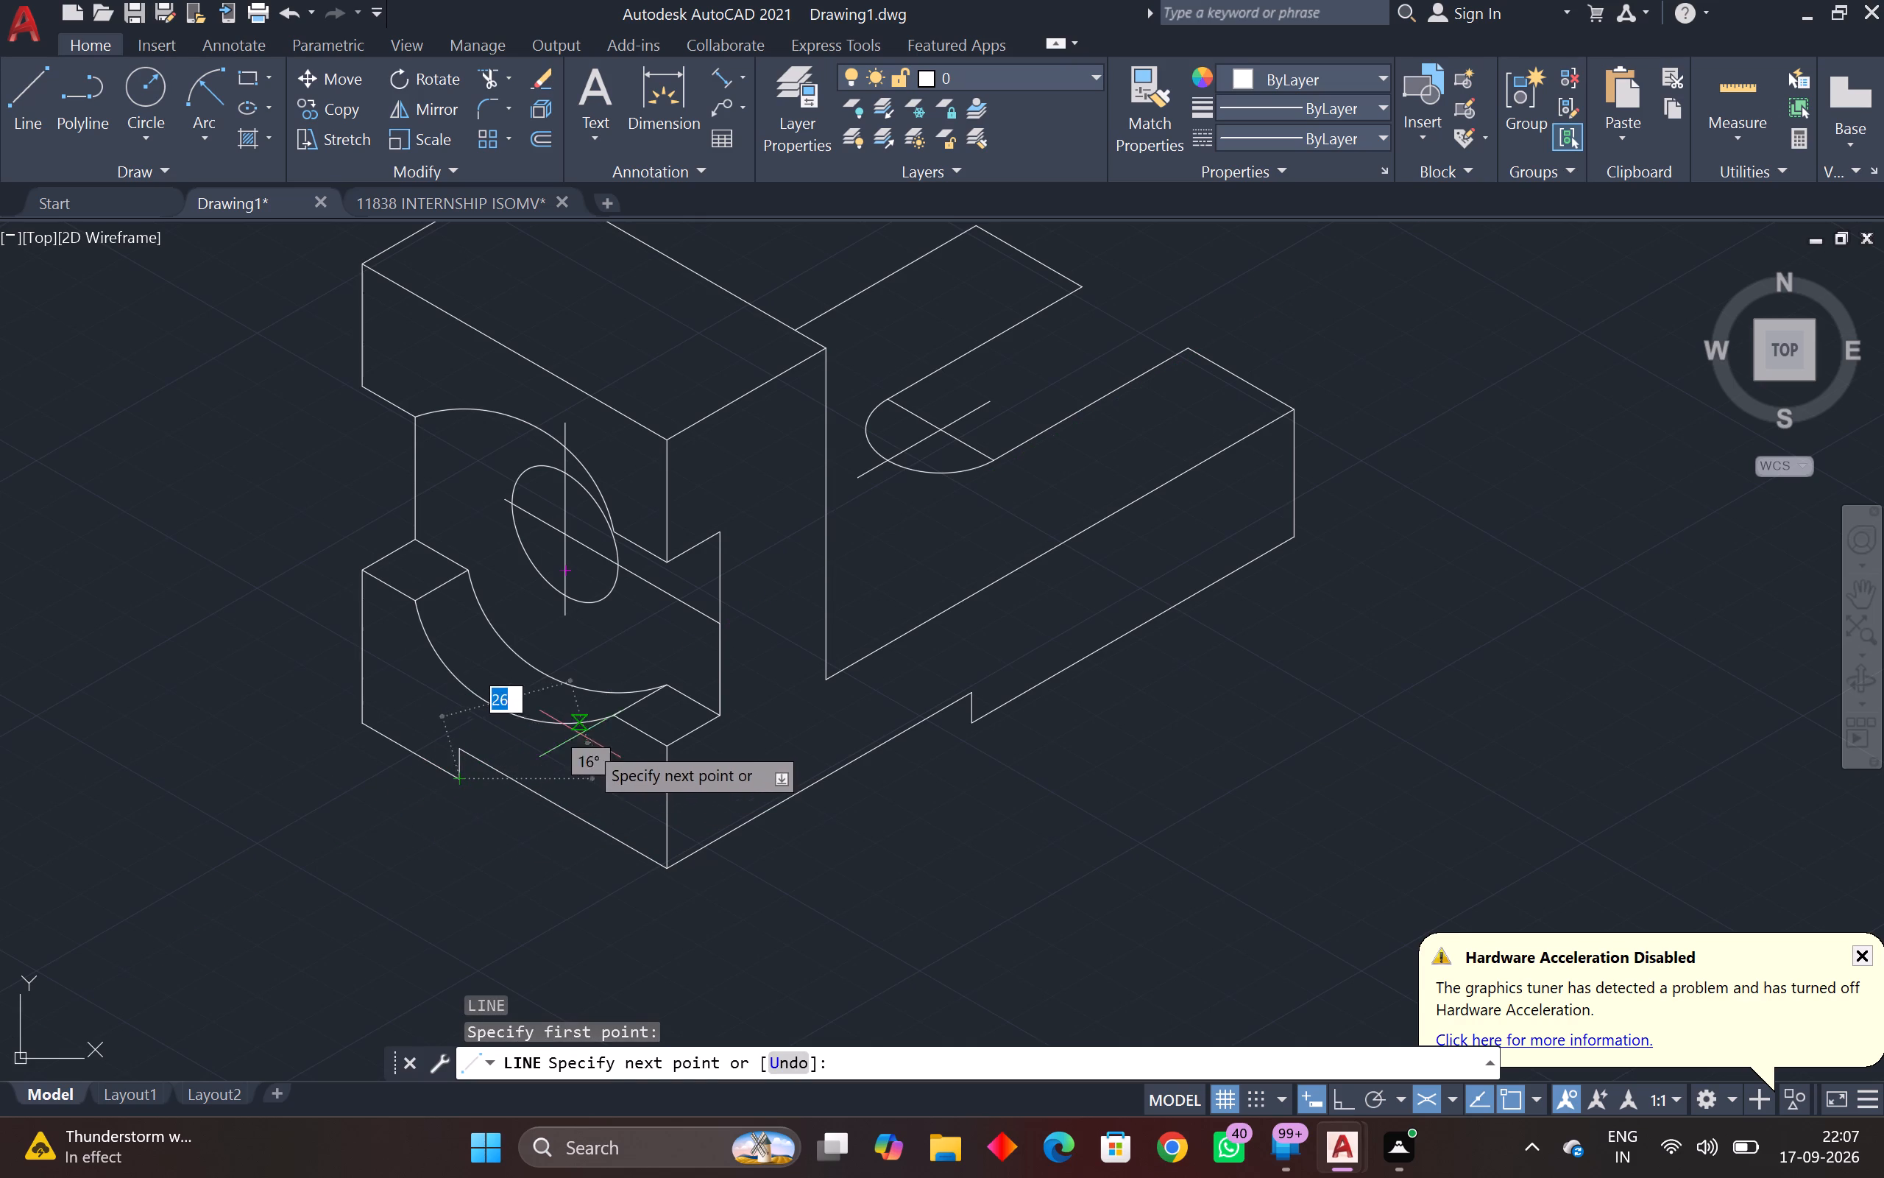
key(F8)
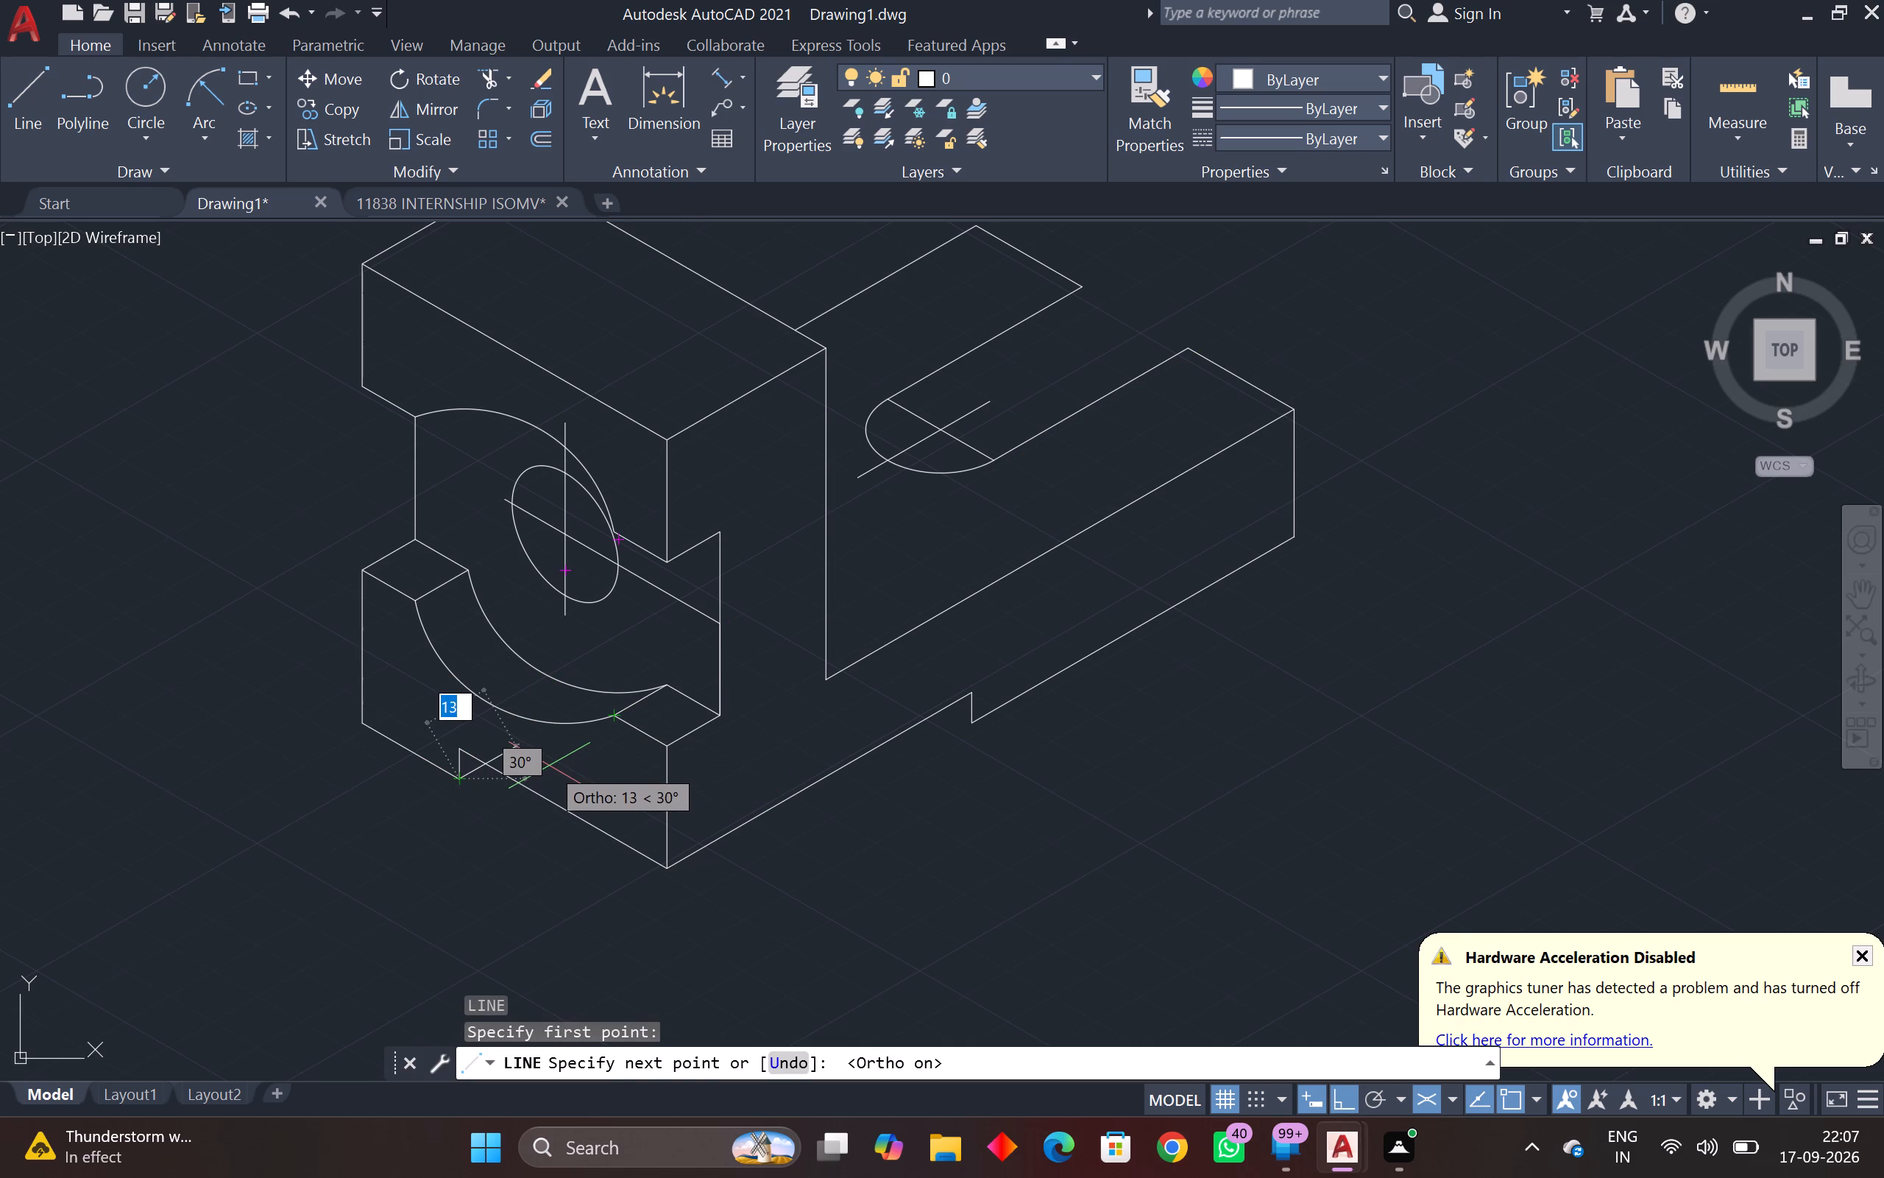
click(543, 761)
key(Escape)
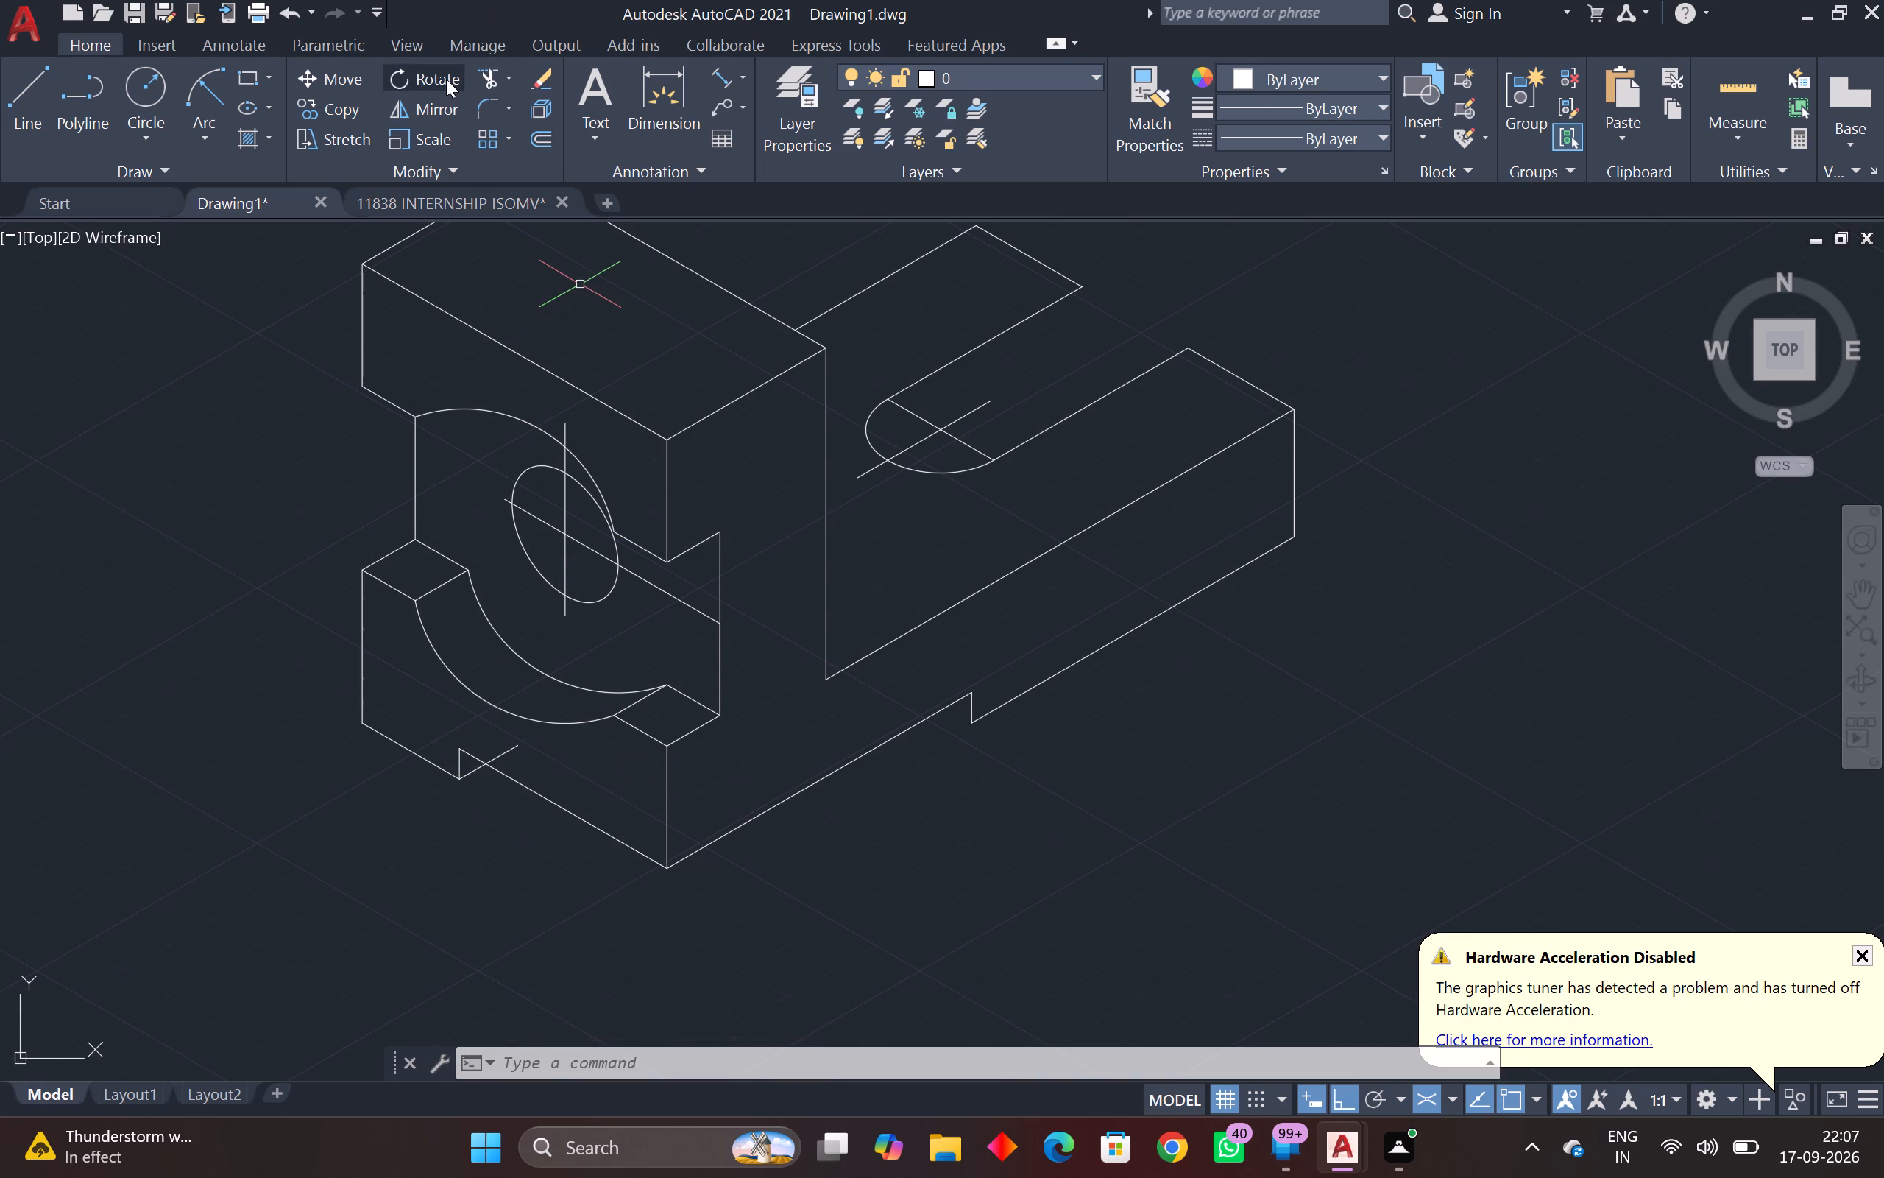
Trim the new notch line where it extends past the front face's bottom edge.
click(481, 75)
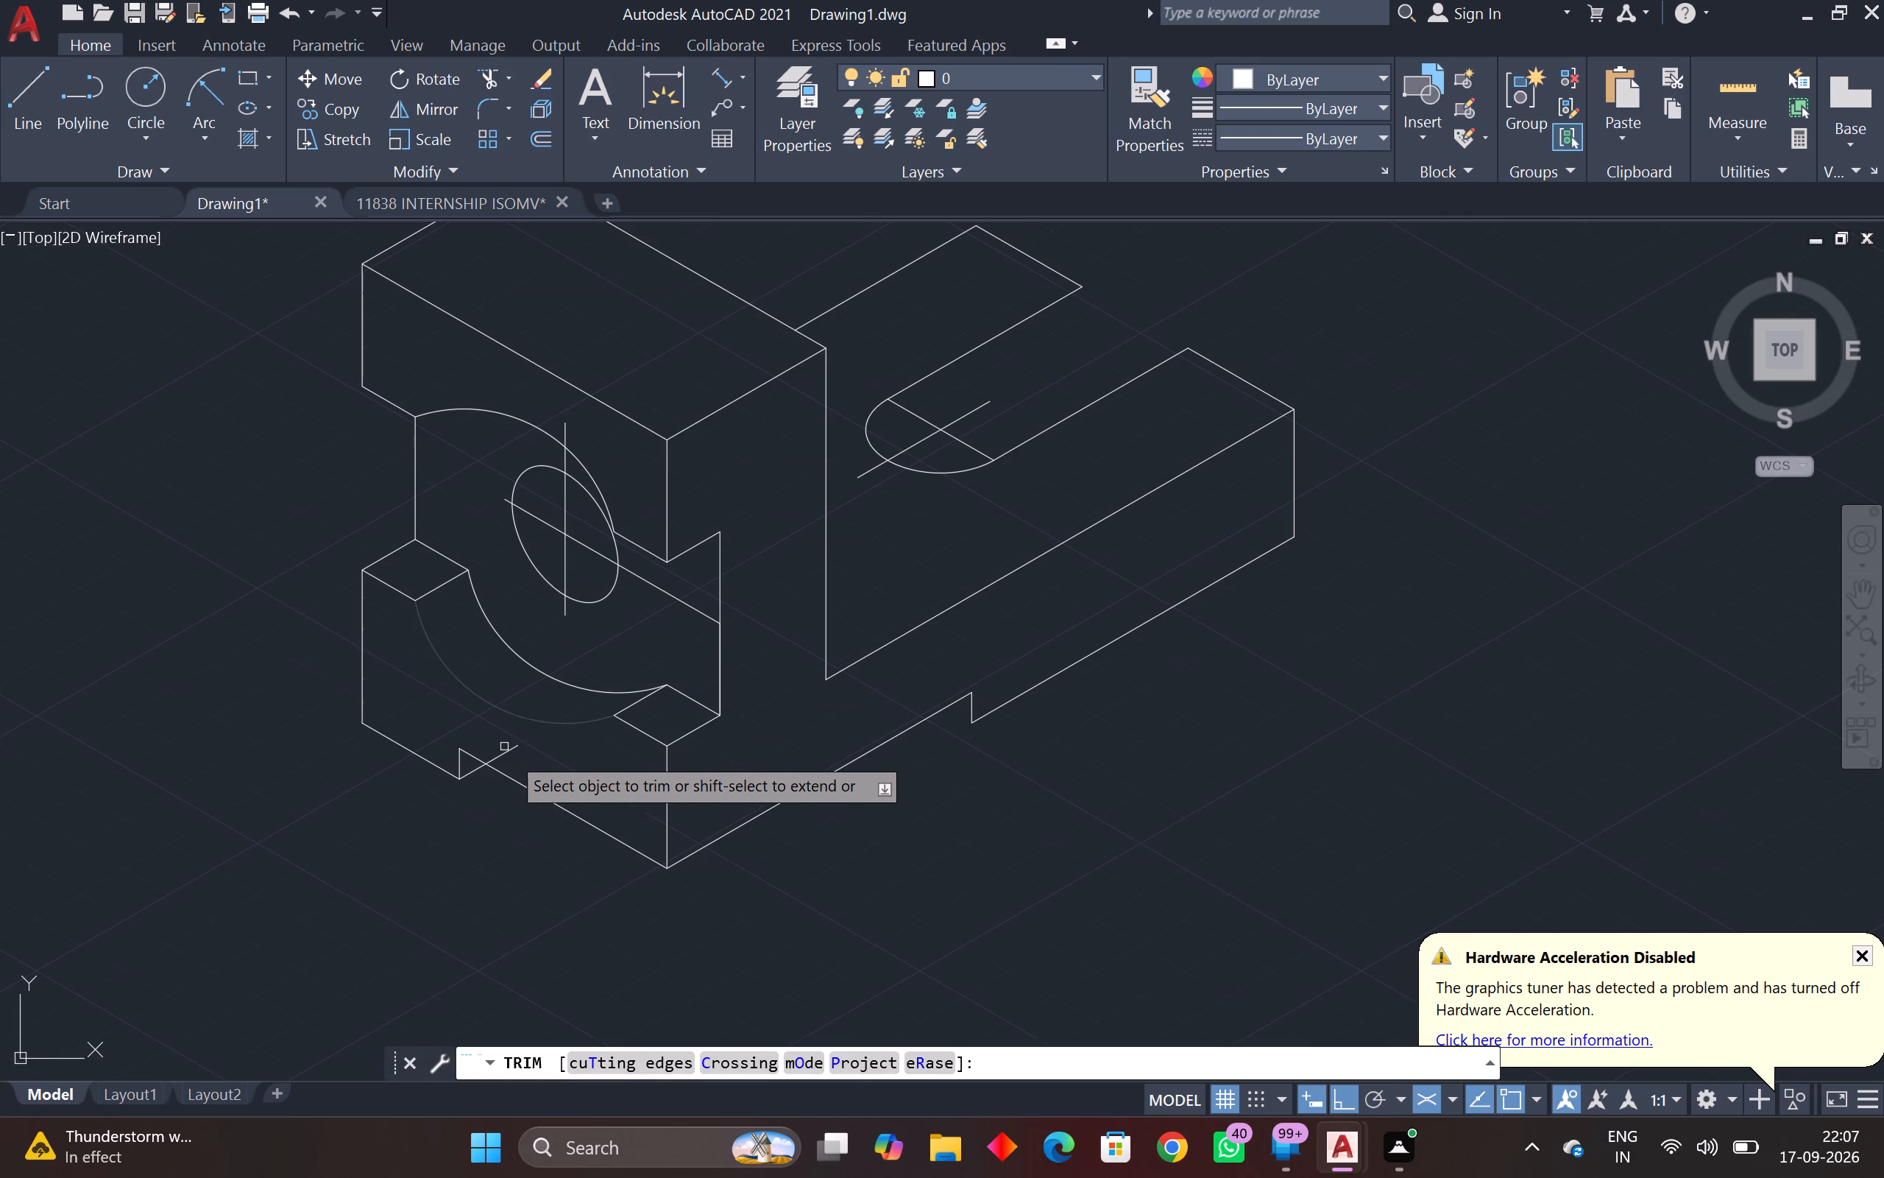
click(503, 752)
scroll(505, 752, down, 1)
middle_drag(505, 752, 500, 775)
scroll(530, 641, up, 3)
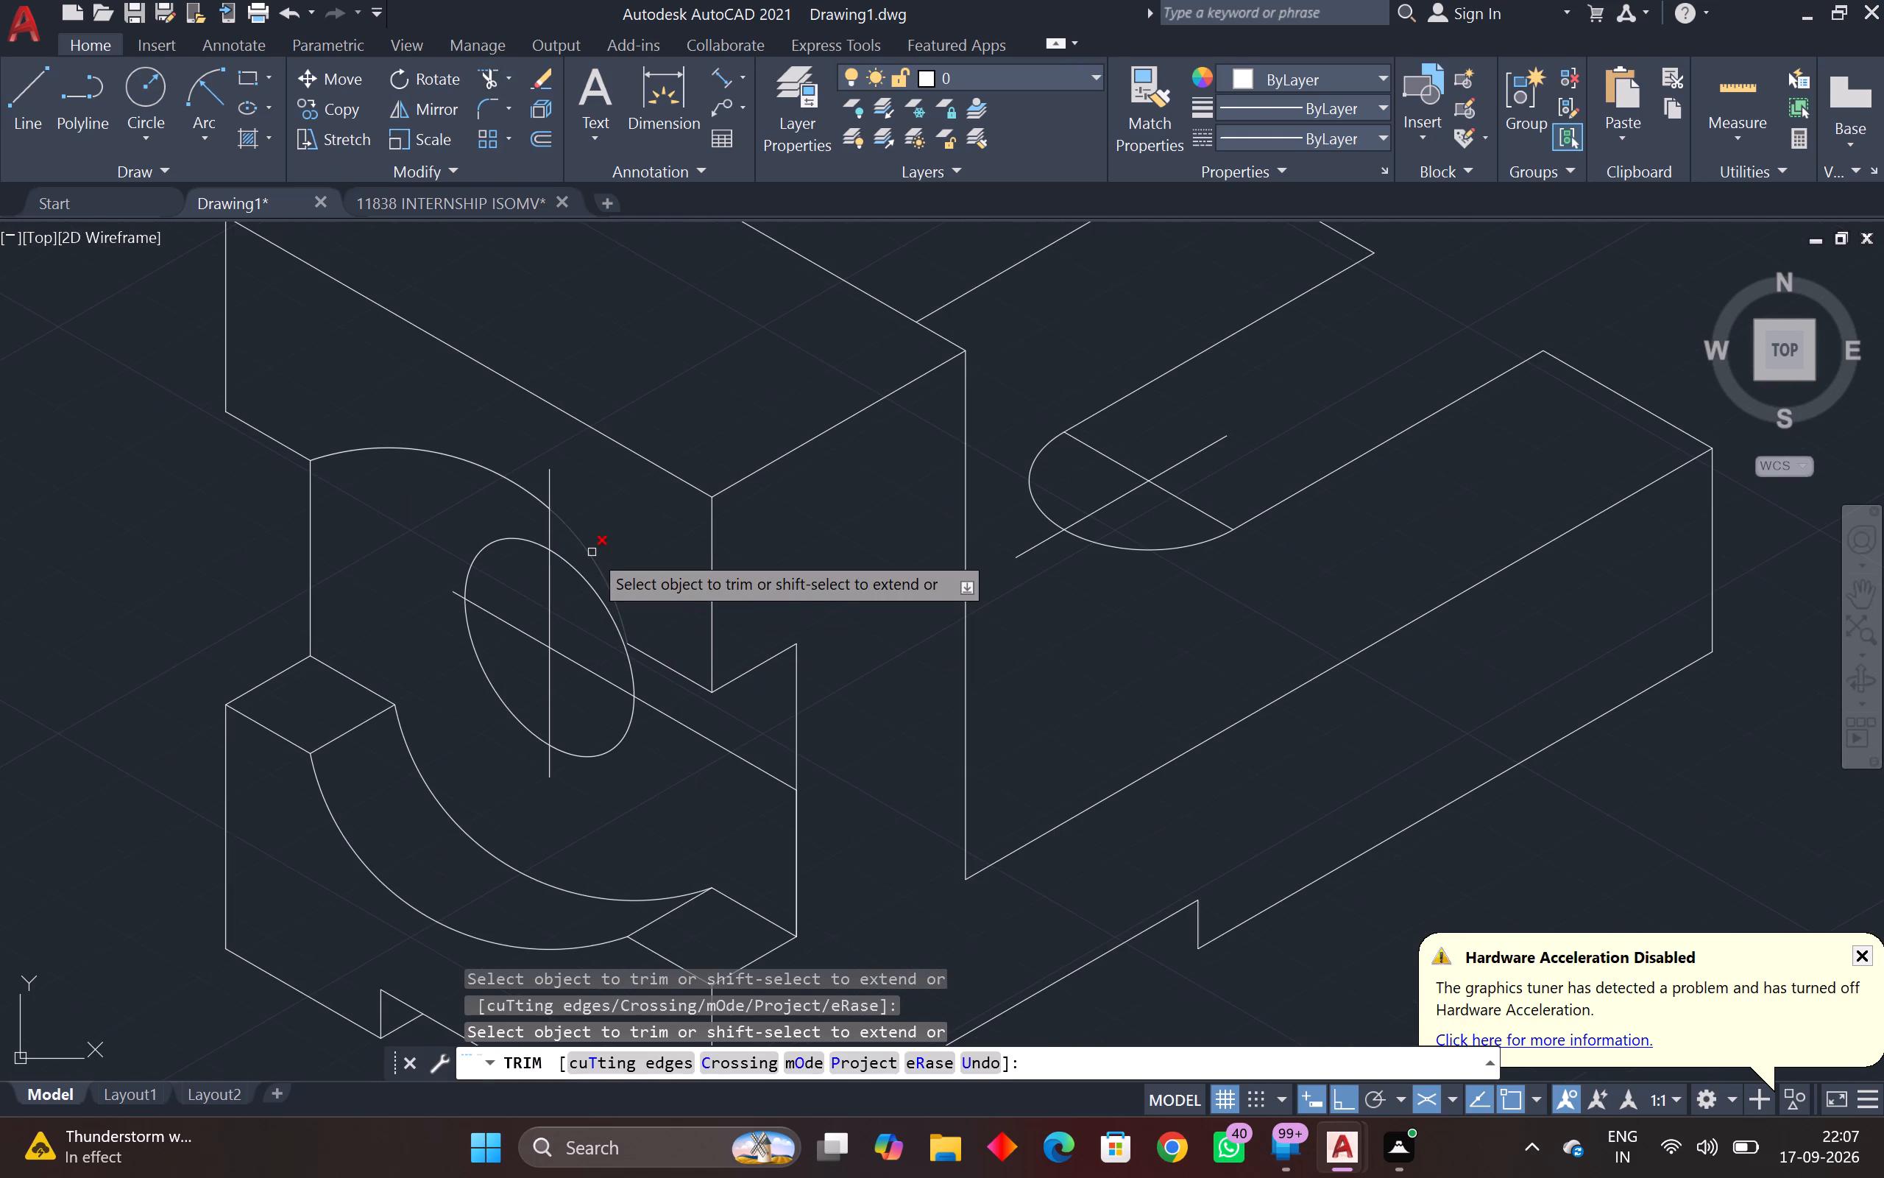
key(Escape)
key(Escape)
Load the ACAD_ISO08W100 long-dash short-dash linetype into the drawing.
scroll(673, 616, down, 2)
middle_drag(757, 628, 232, 627)
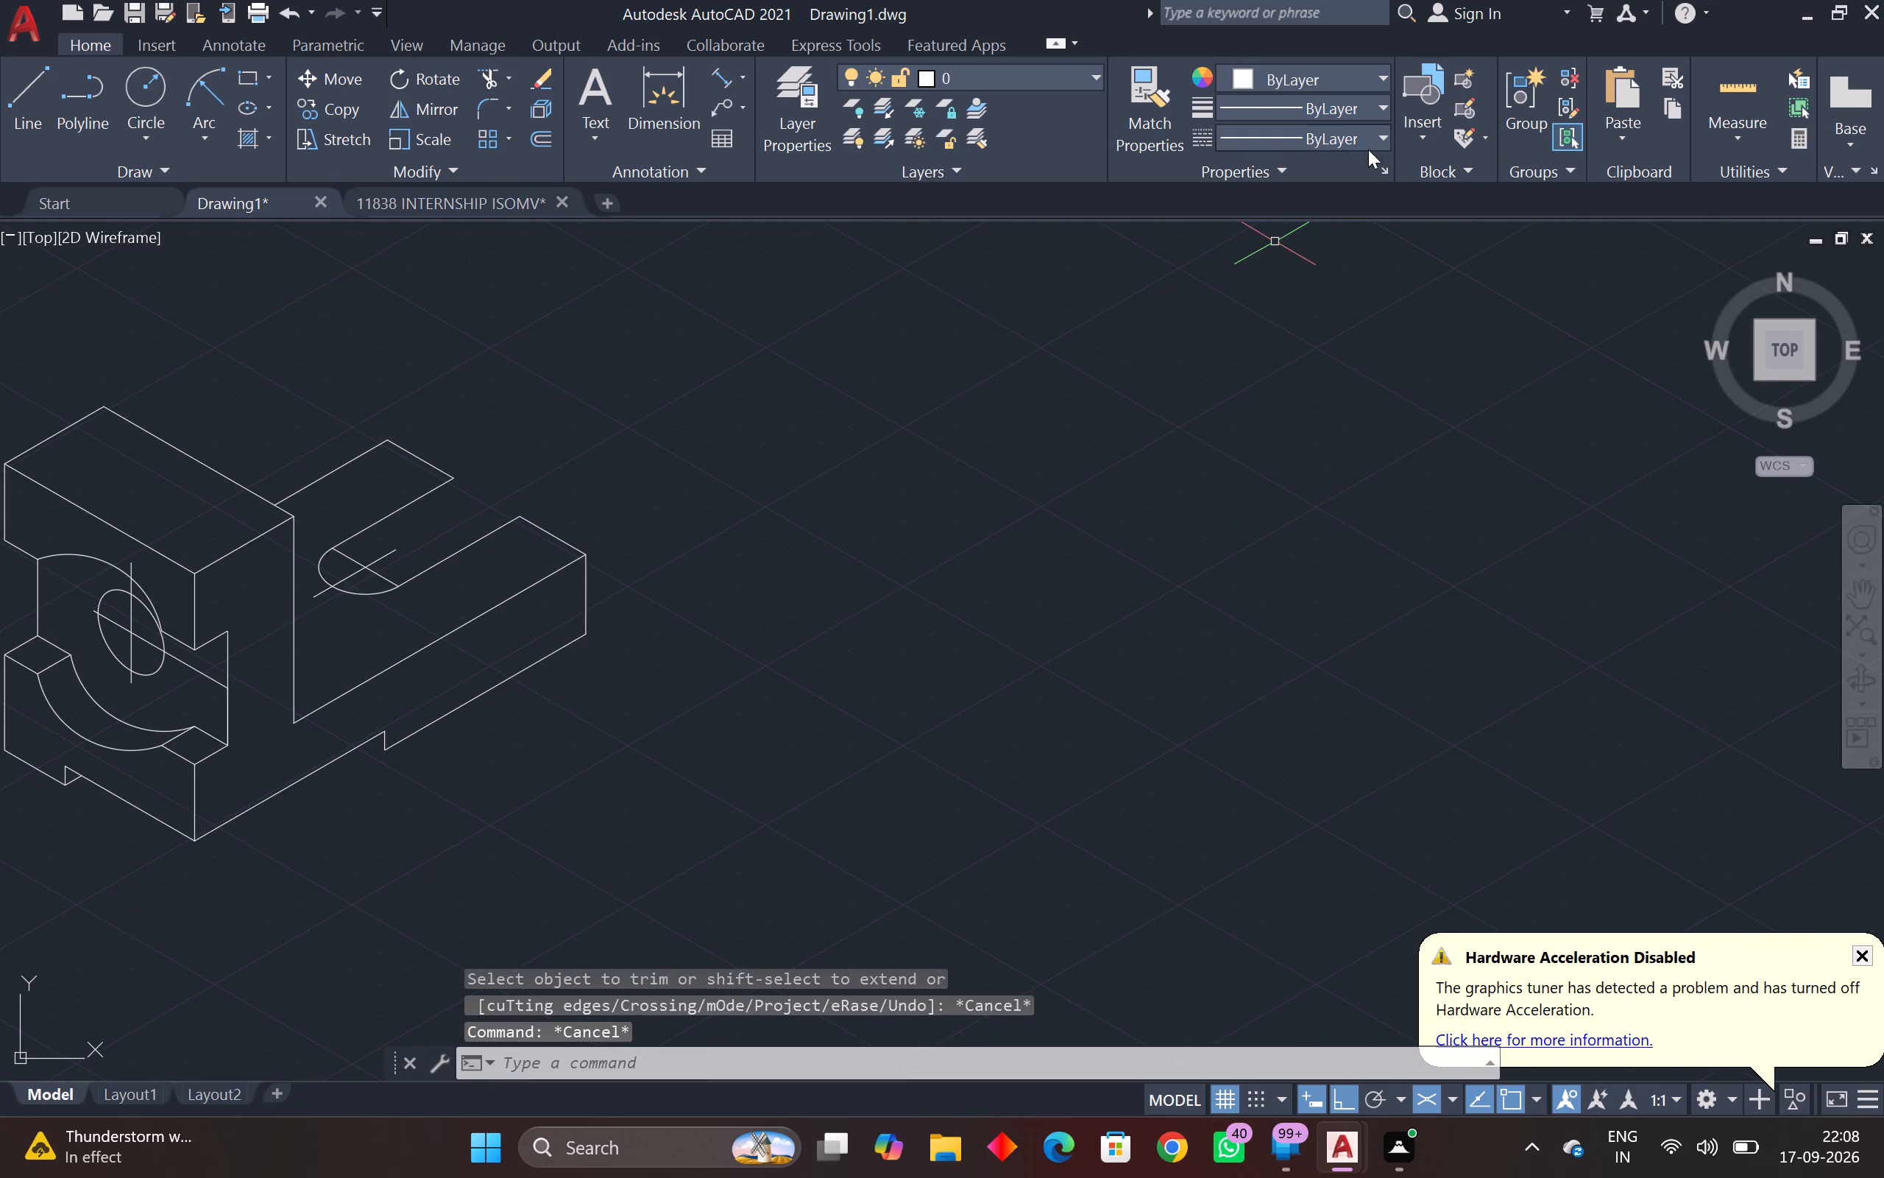
click(1348, 136)
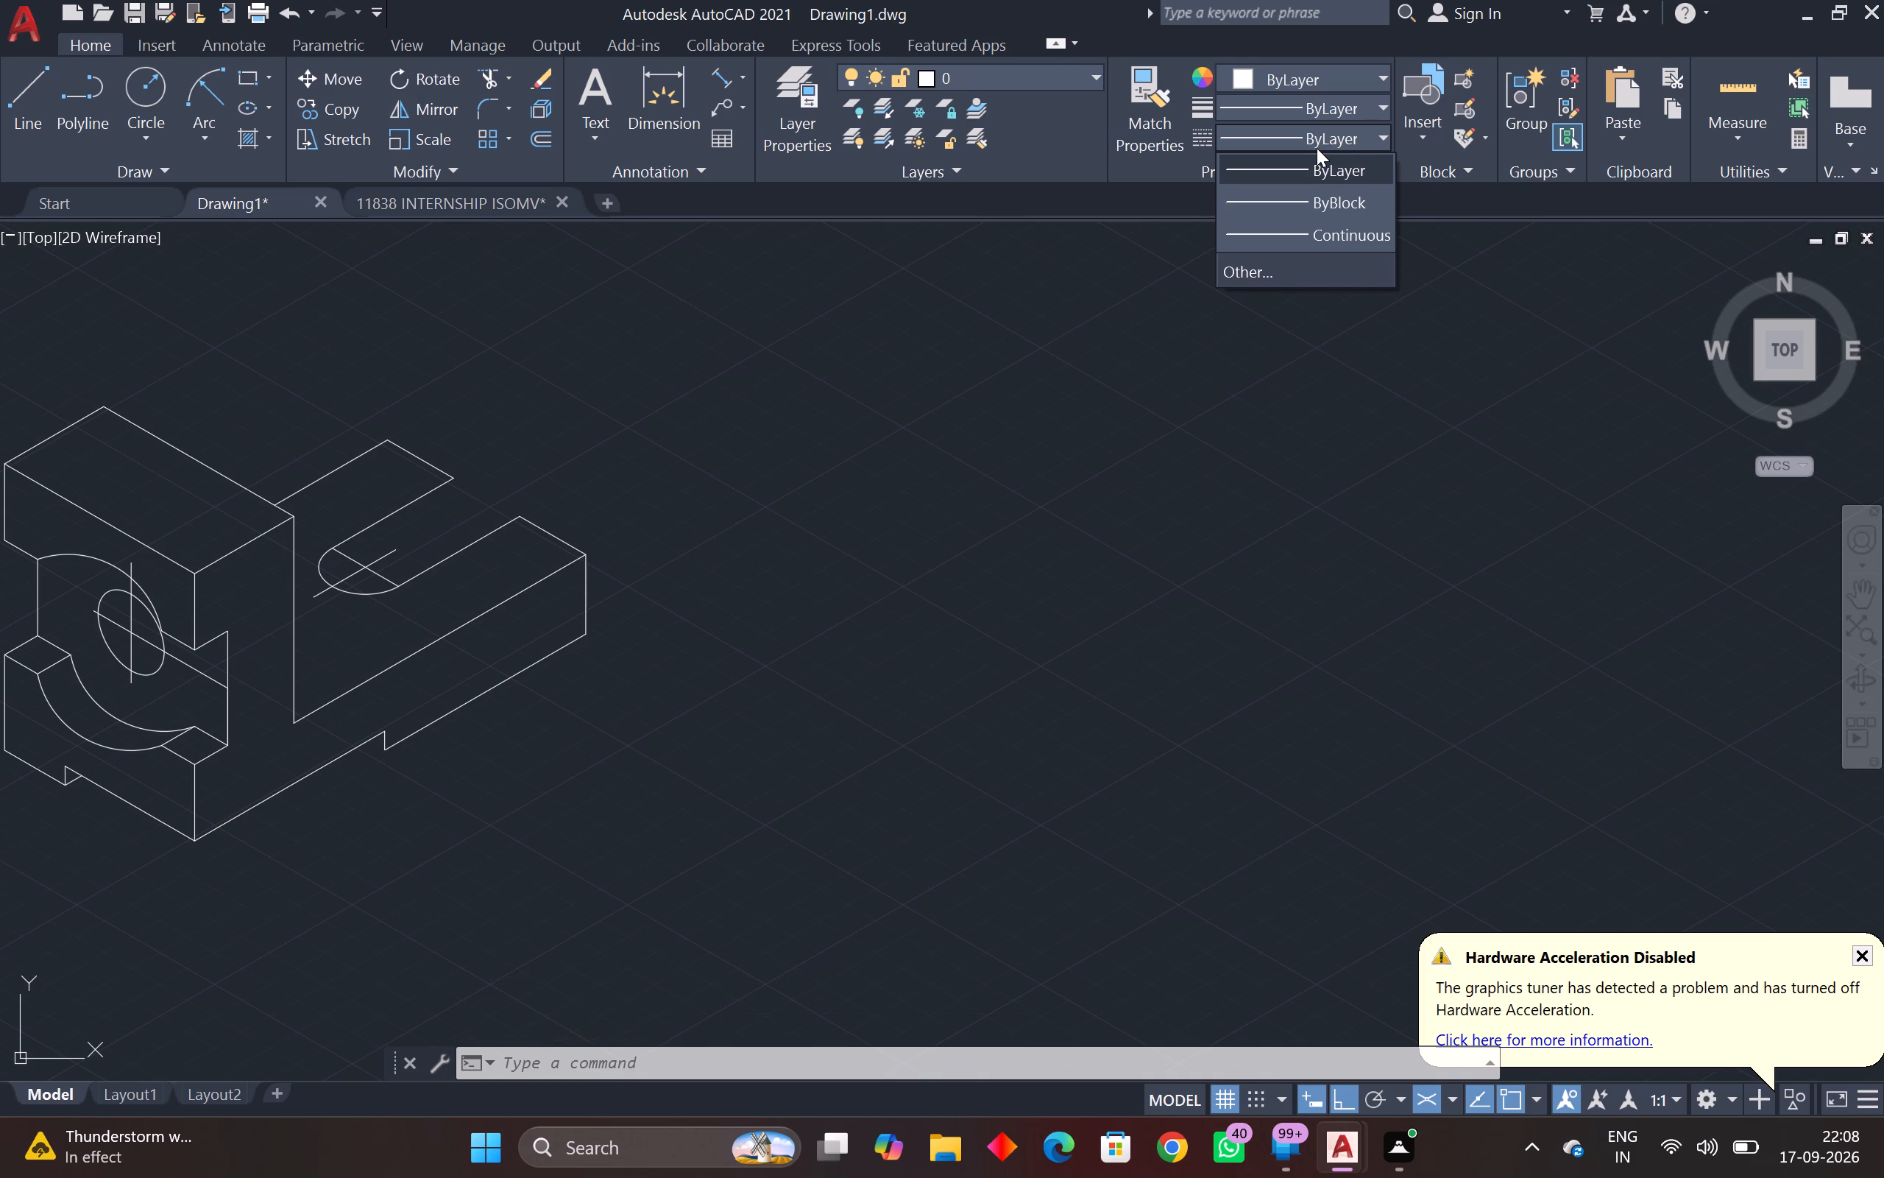
click(1259, 282)
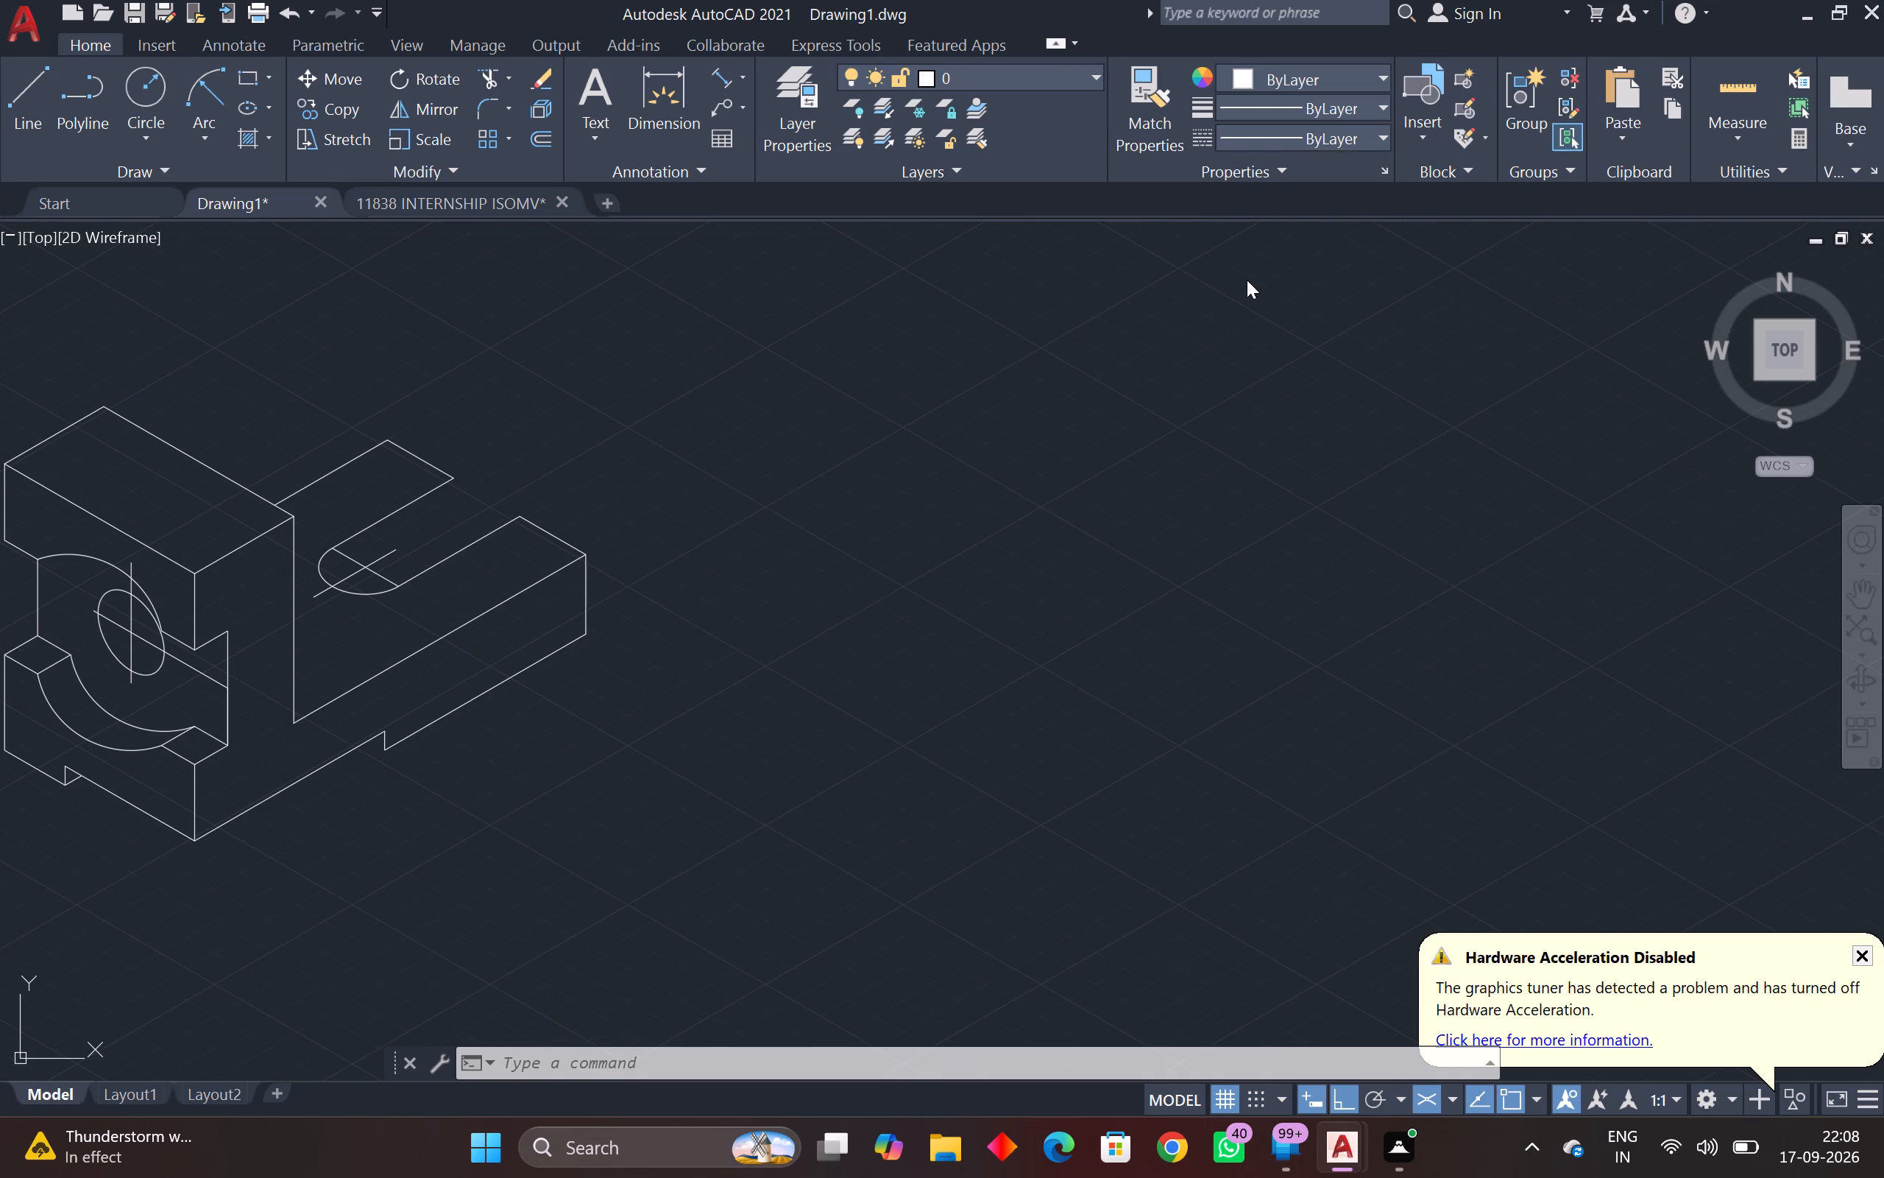
click(1164, 326)
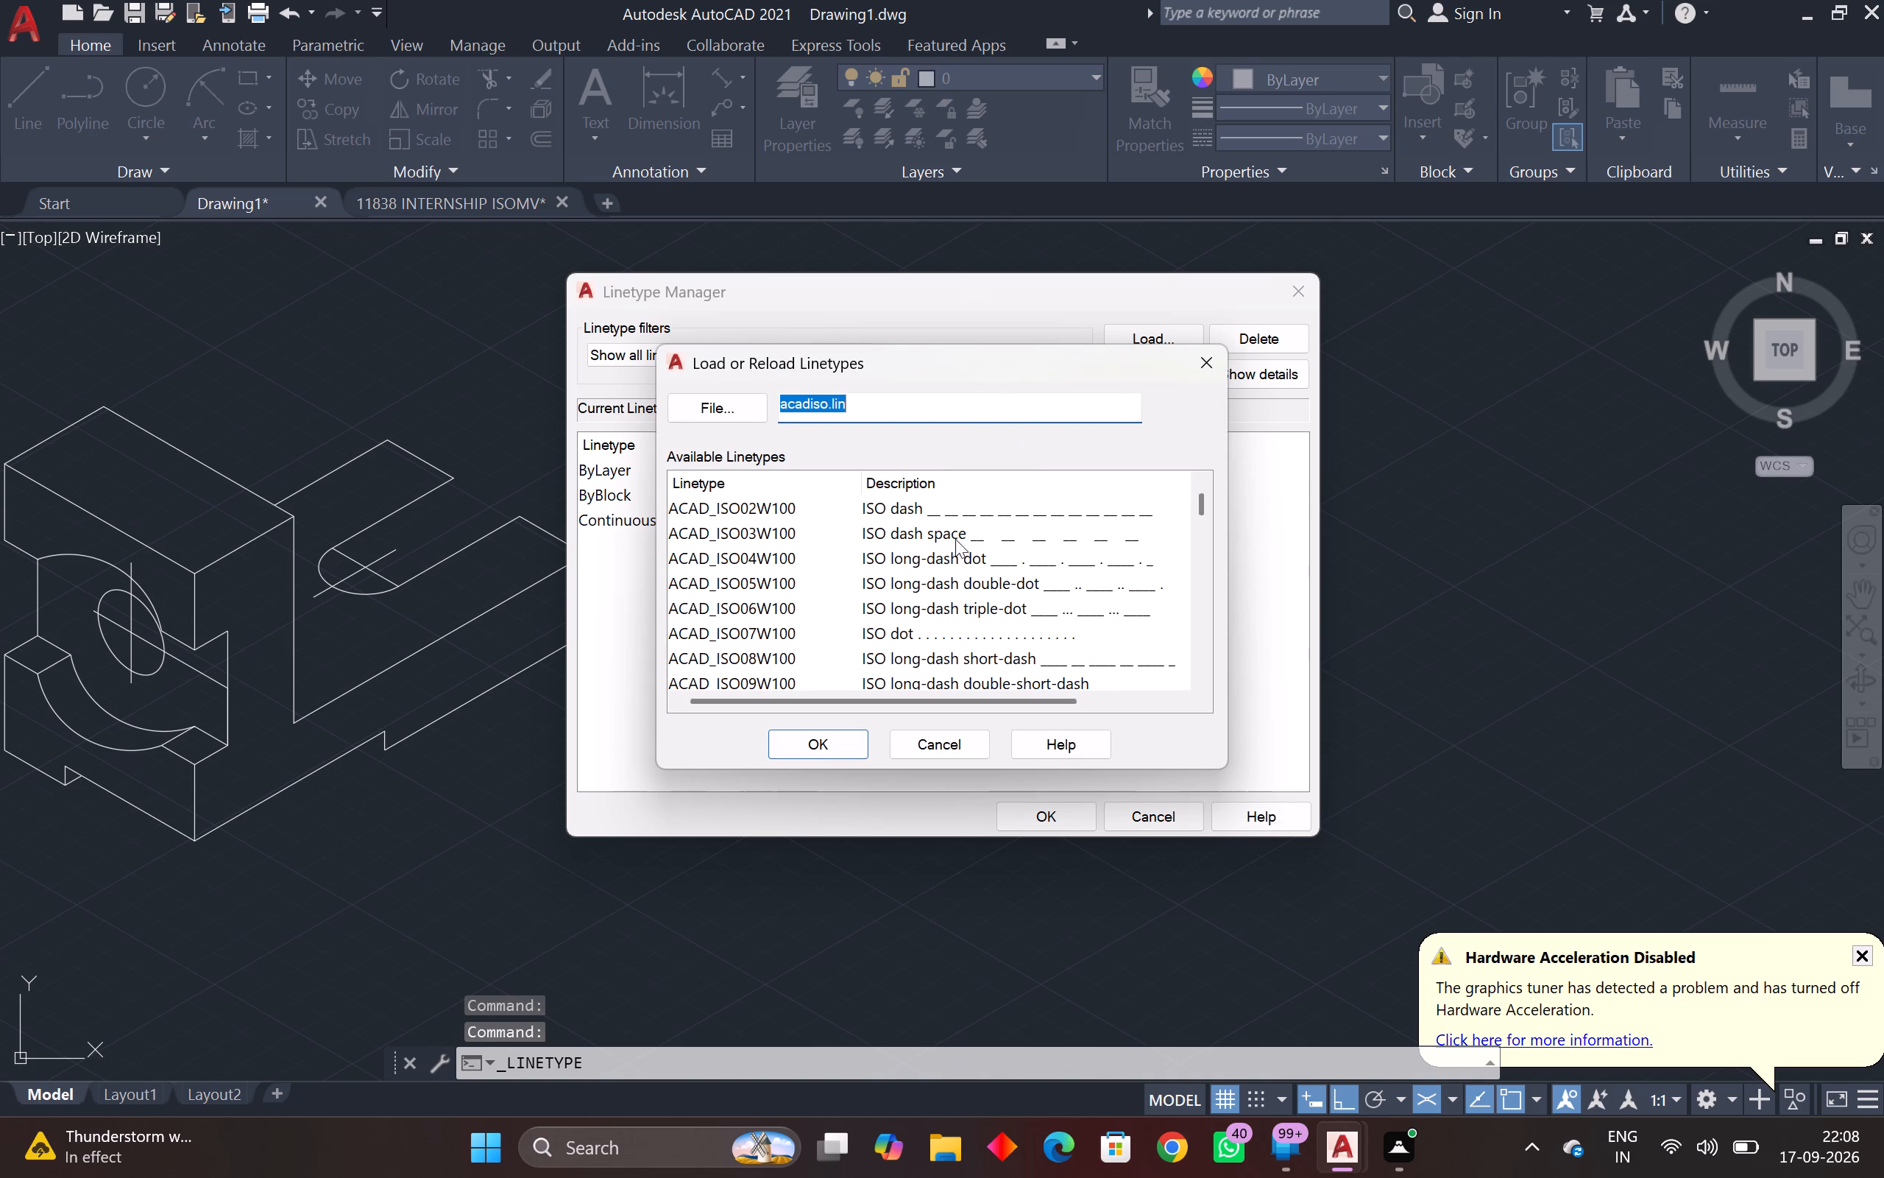
scroll(1055, 596, down, 3)
scroll(1055, 596, up, 1)
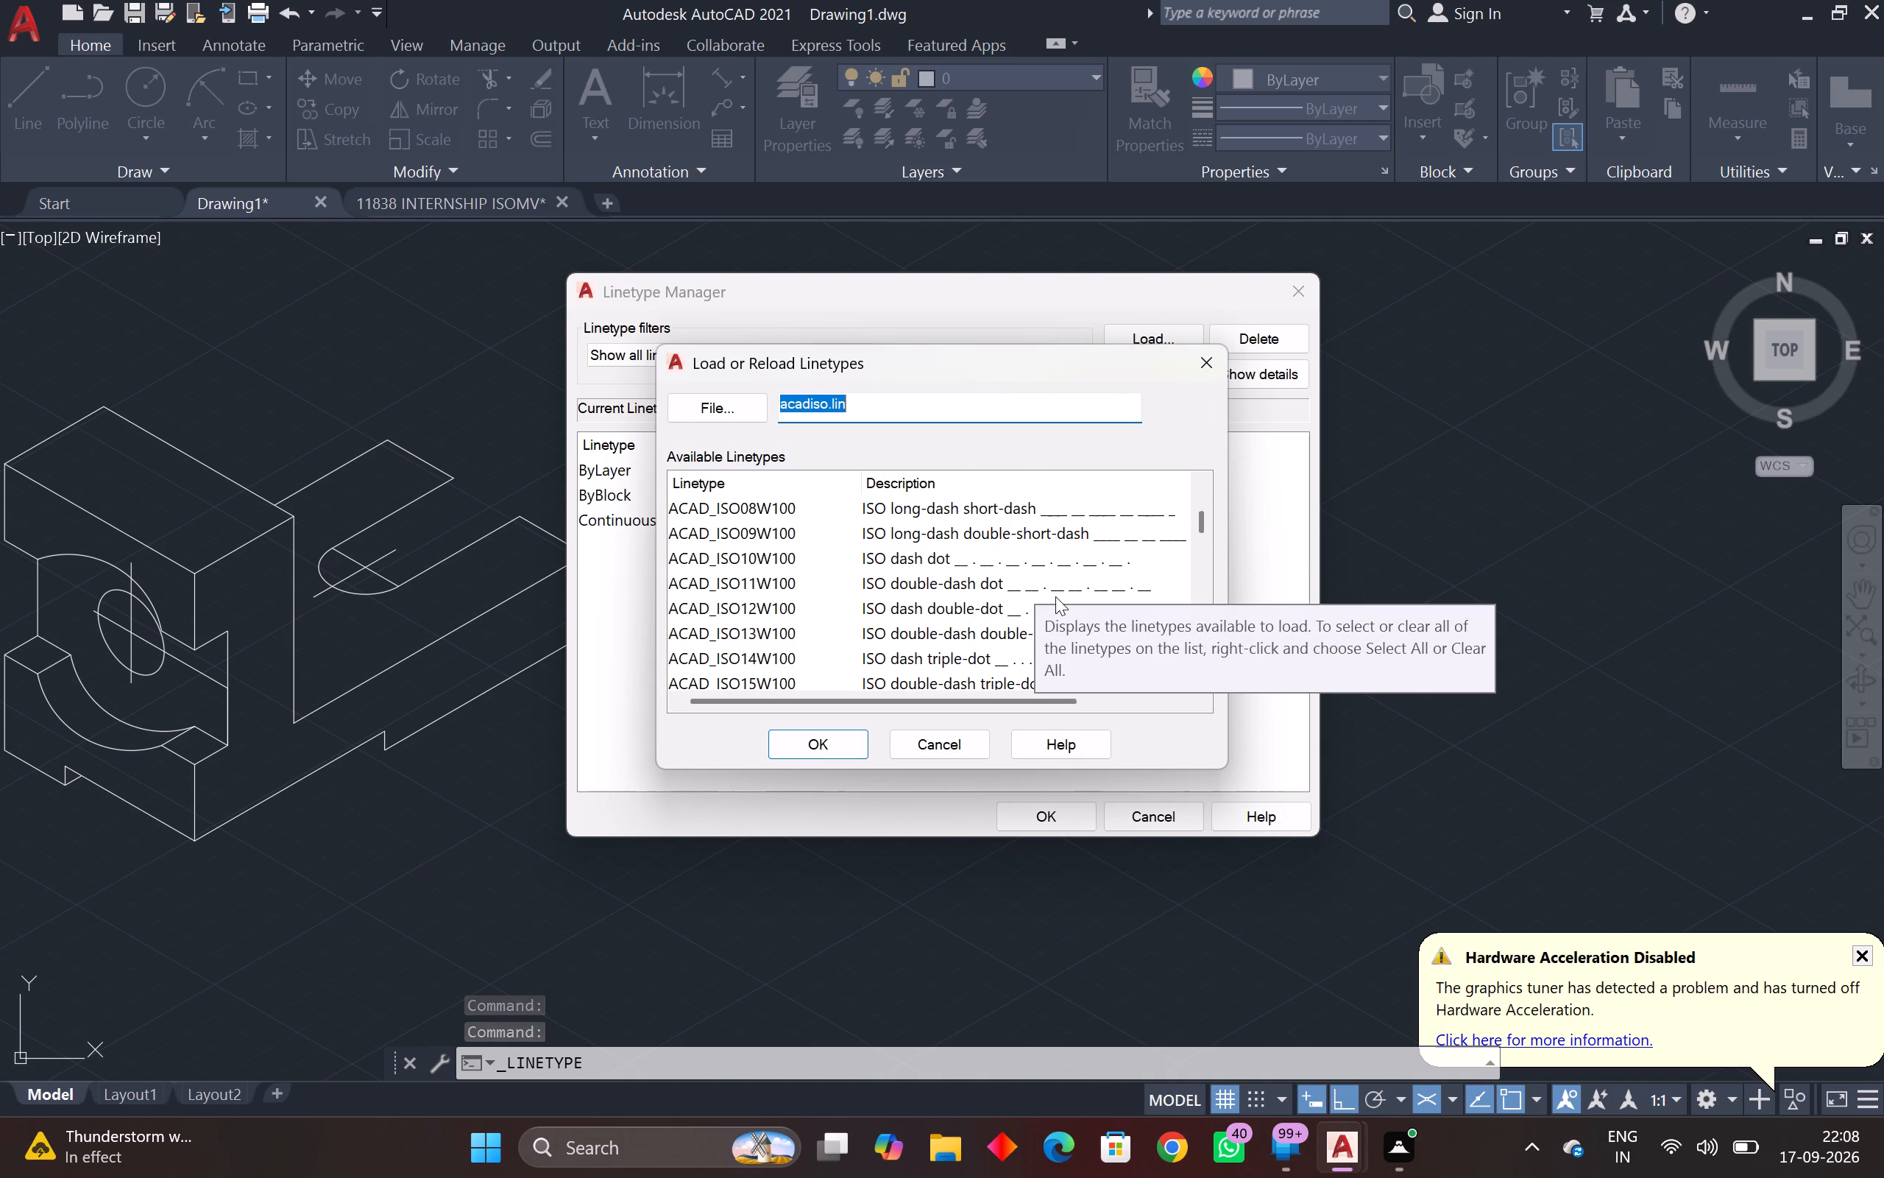
click(1093, 517)
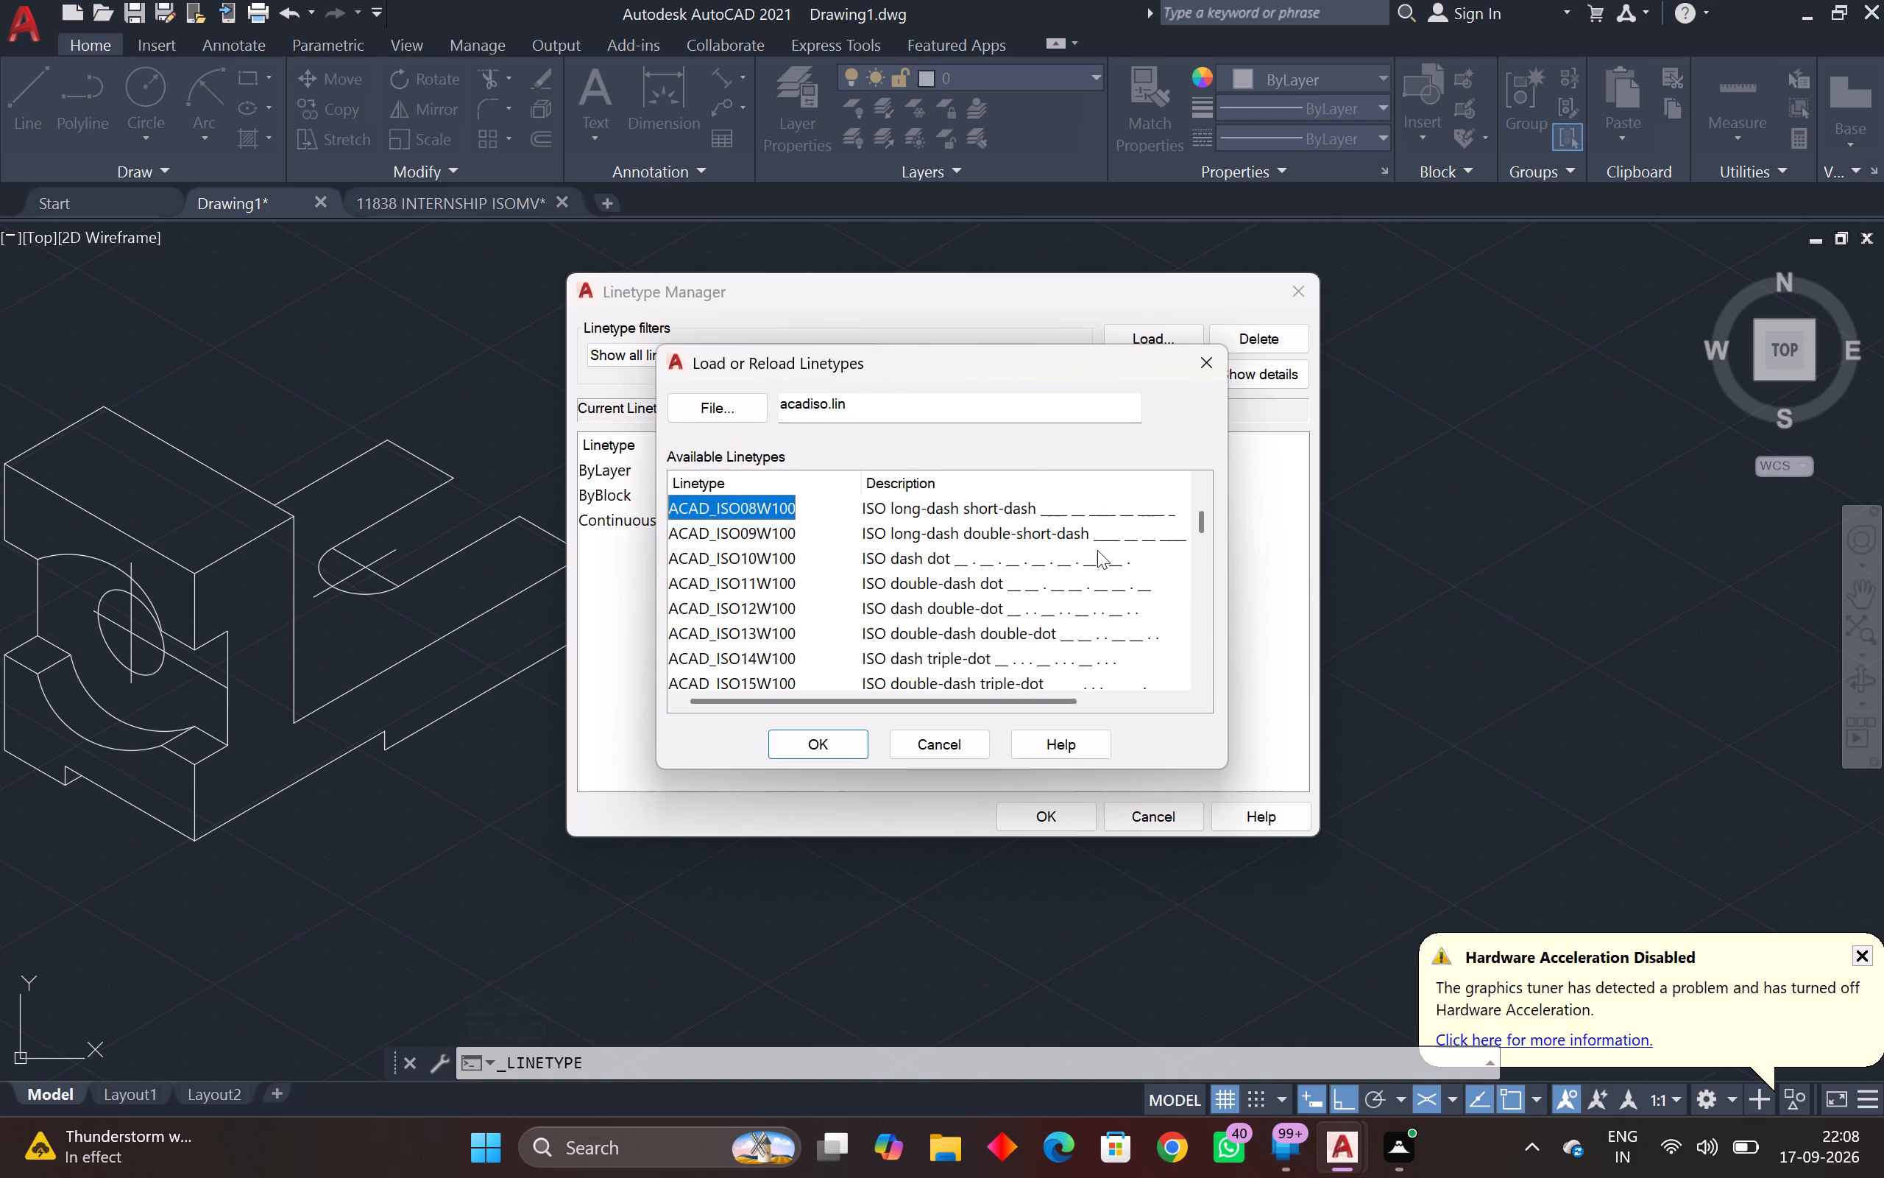
click(826, 740)
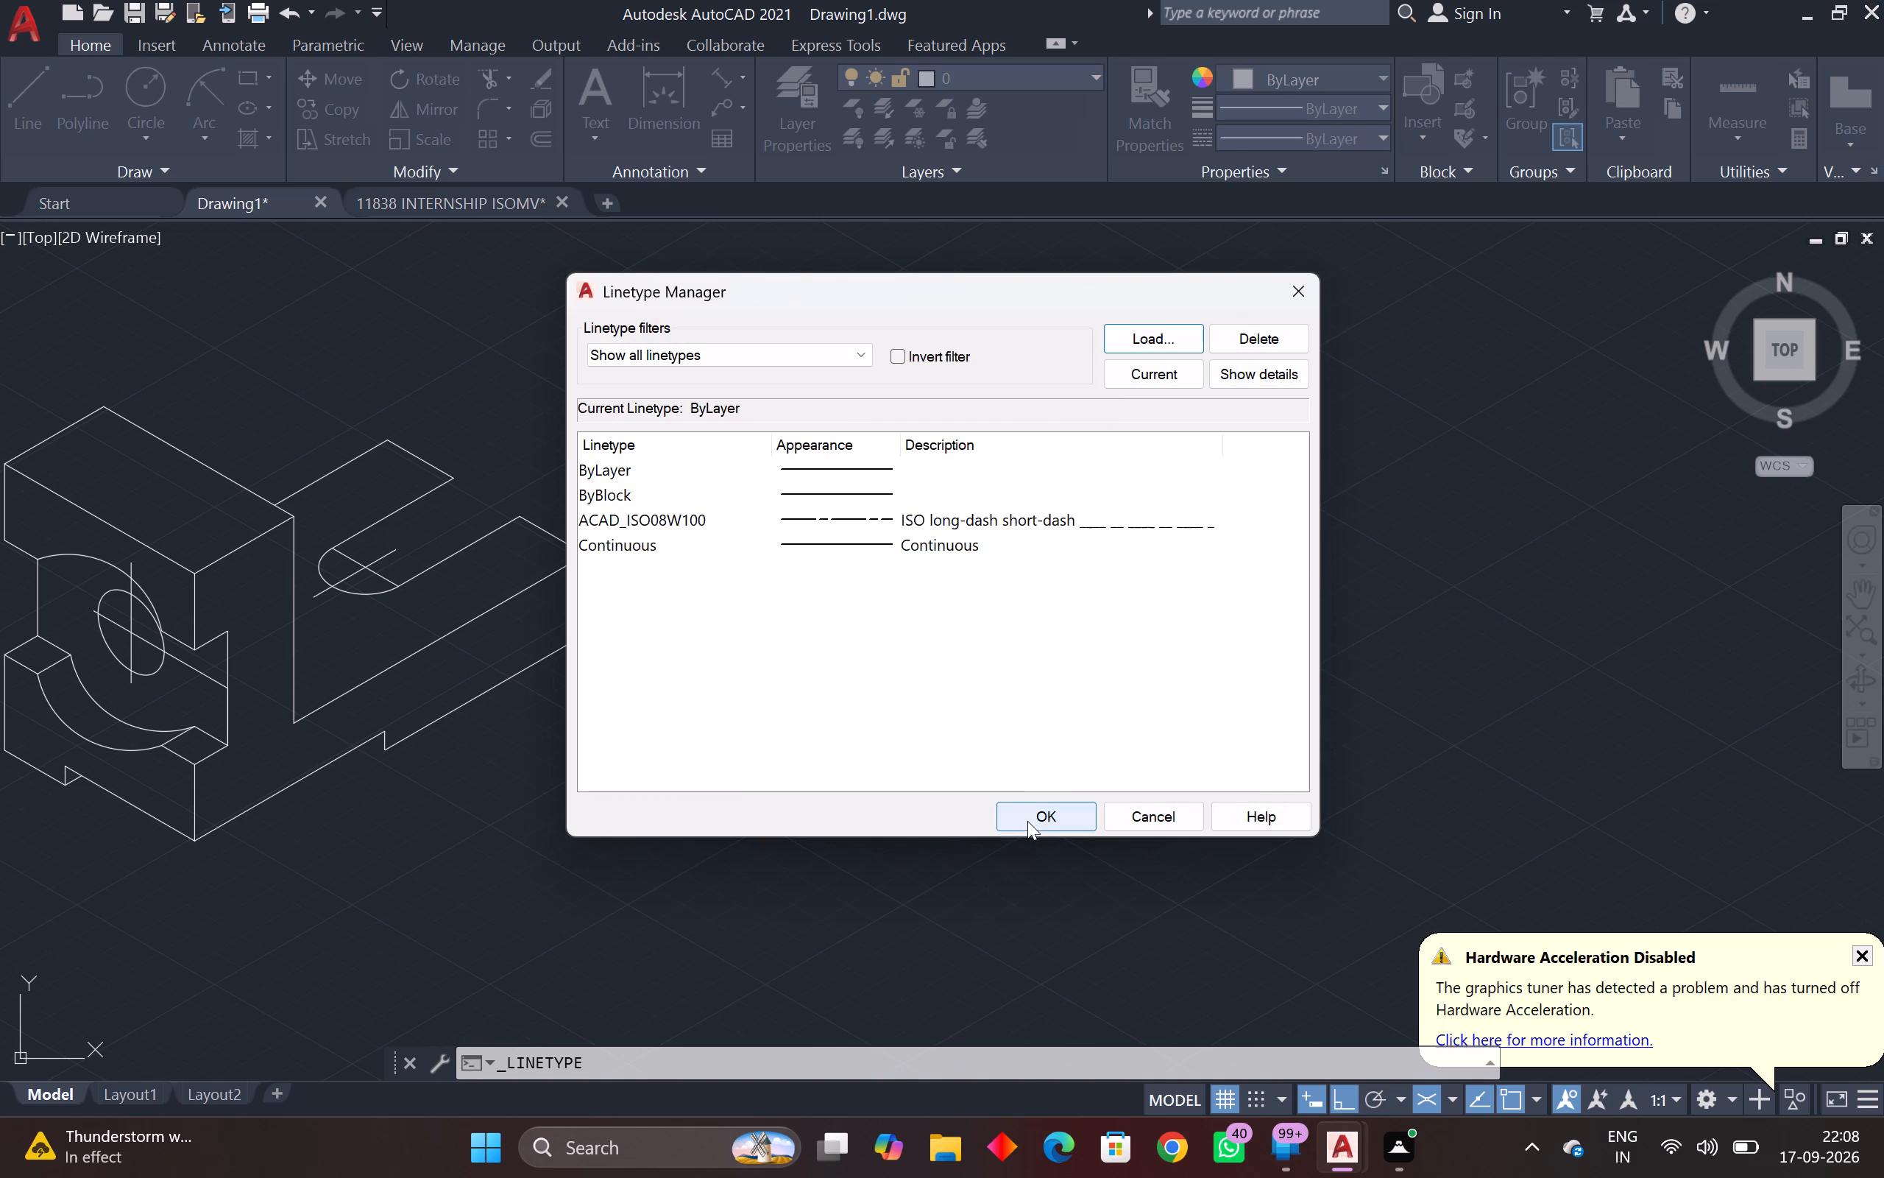
drag(1027, 821, 1027, 814)
Draw a sample line at 30° in the empty area beside the block, with ACAD_ISO08W100 as the current linetype.
key(l)
key(space)
click(857, 639)
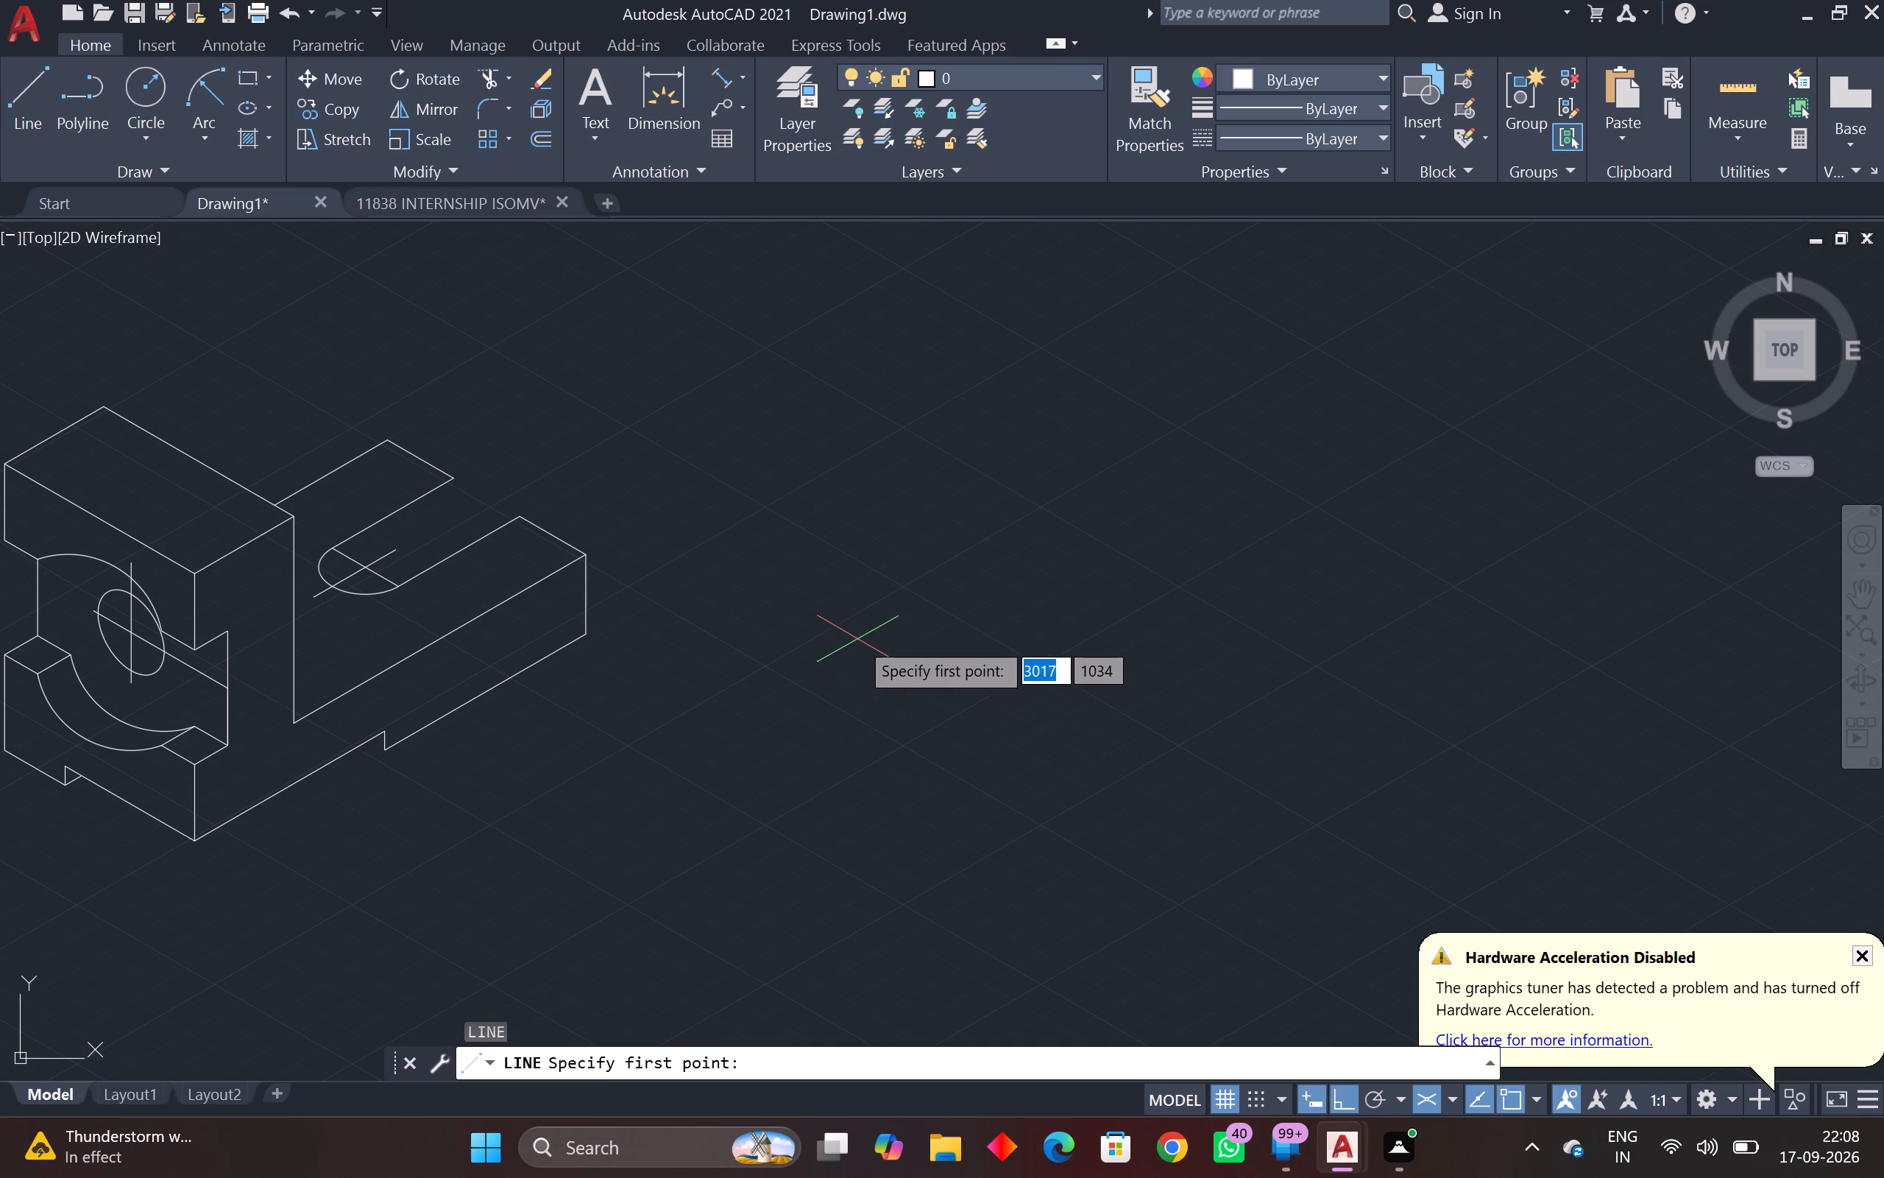
click(1332, 147)
click(1316, 239)
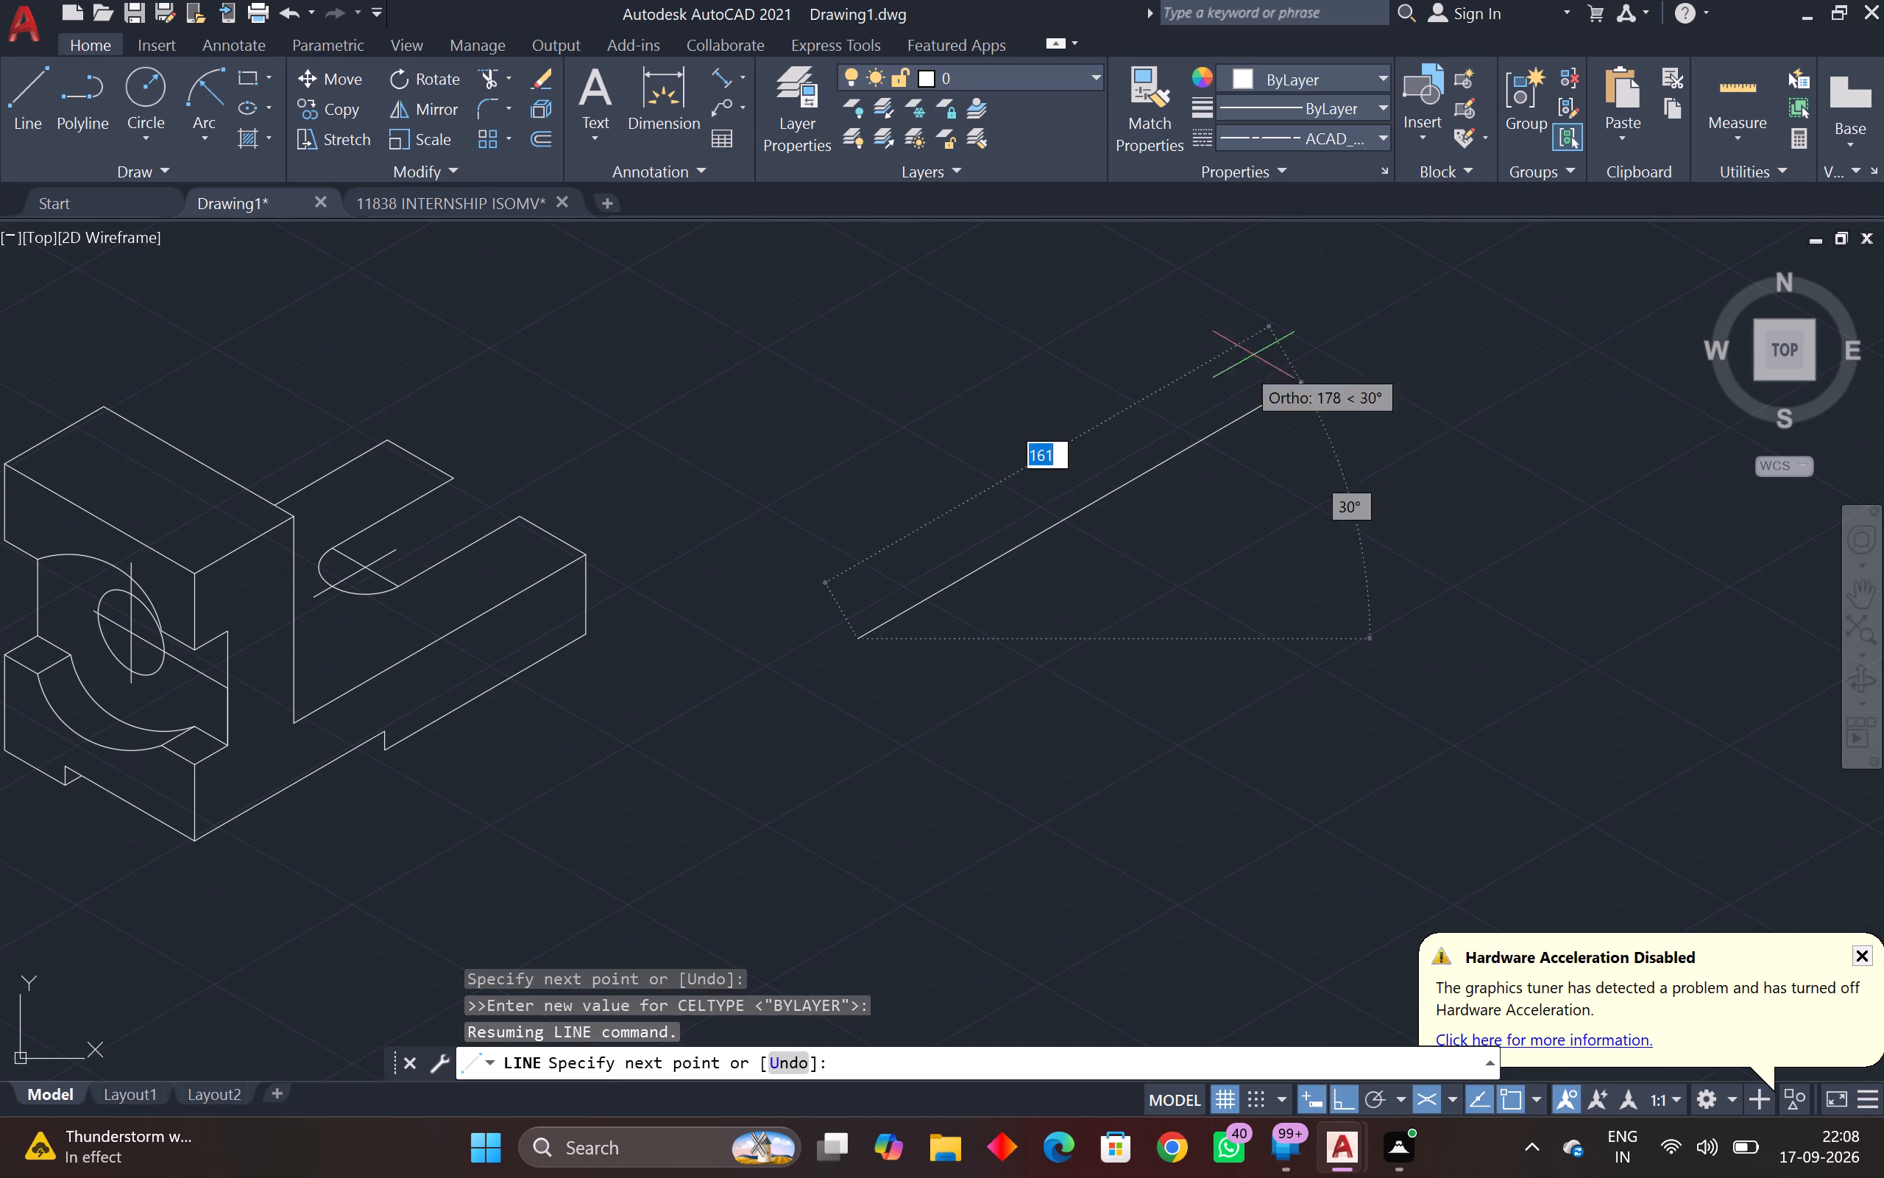
click(1233, 503)
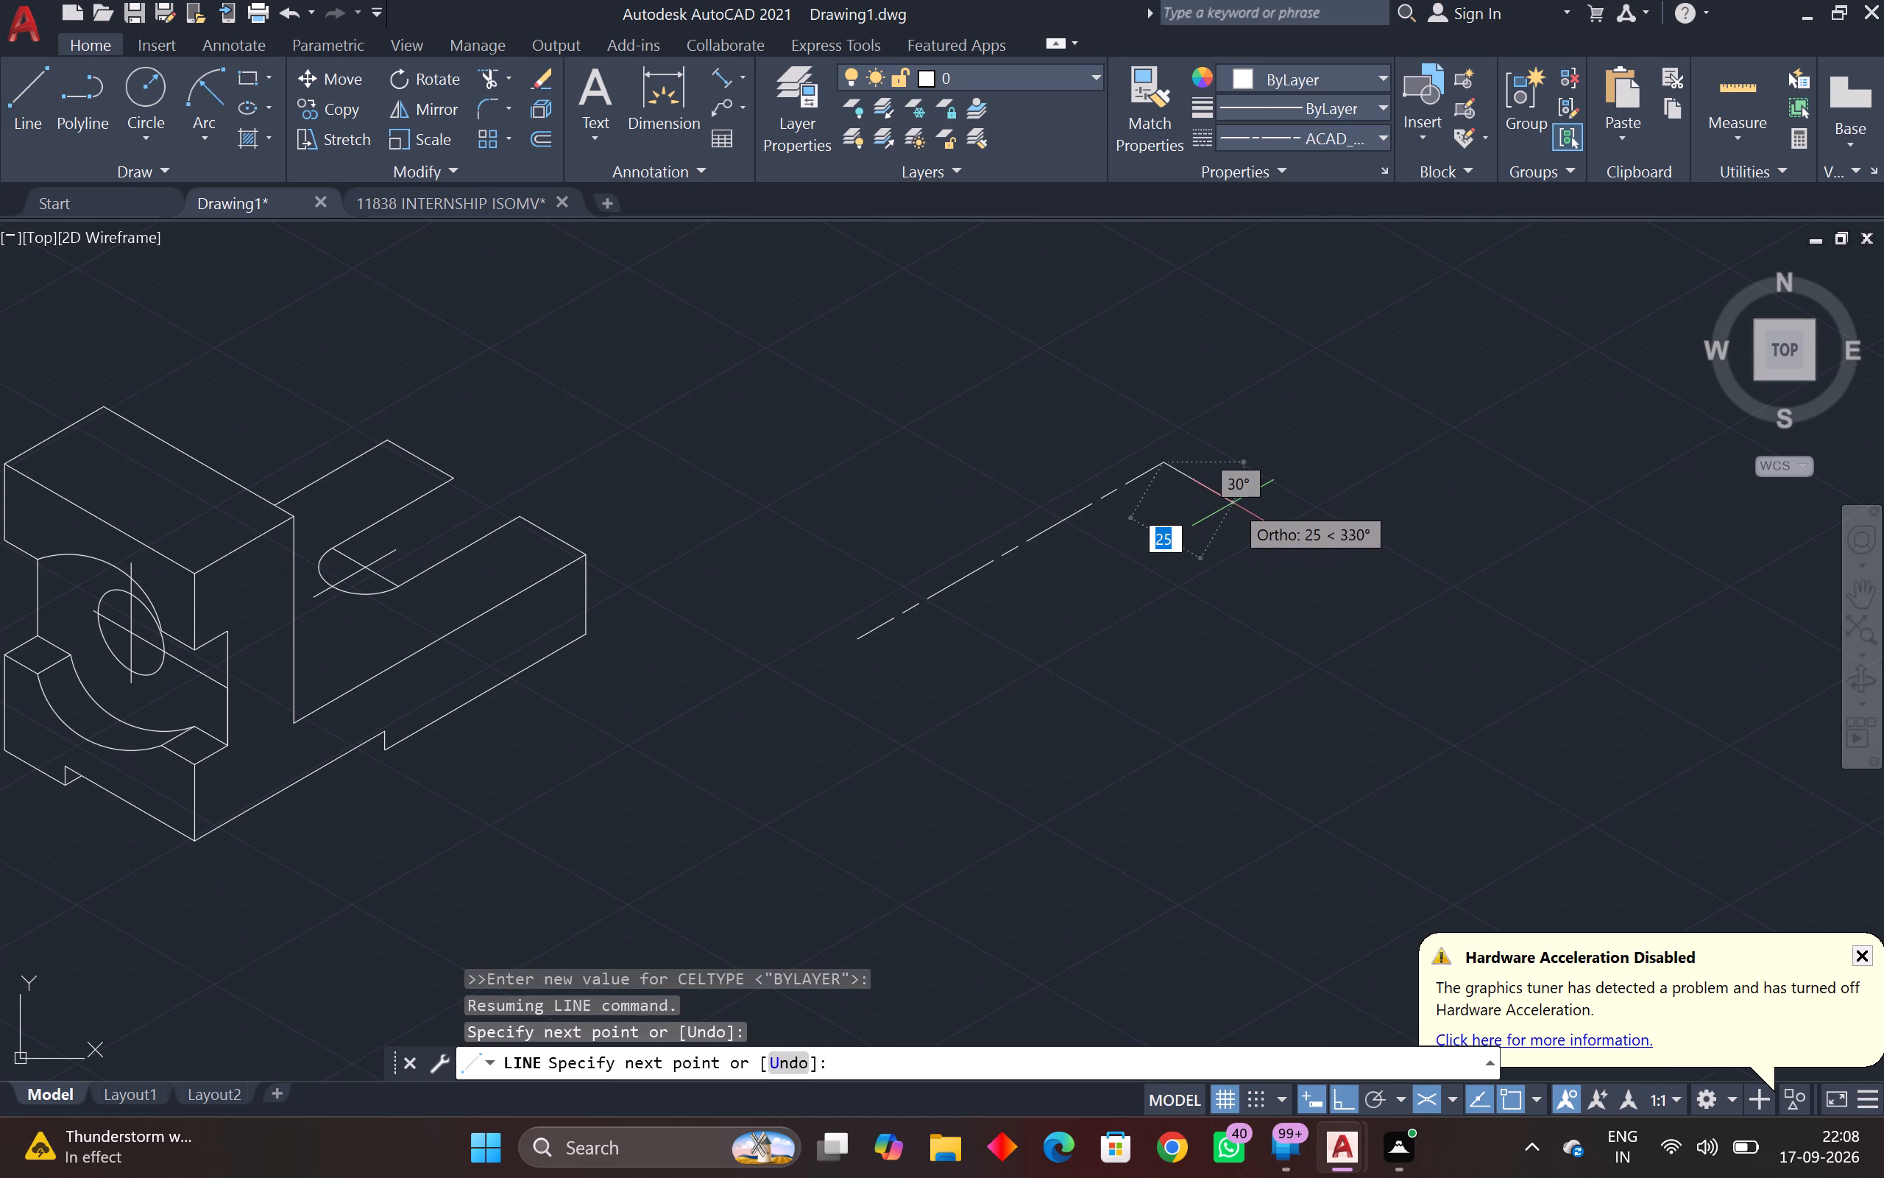
key(Escape)
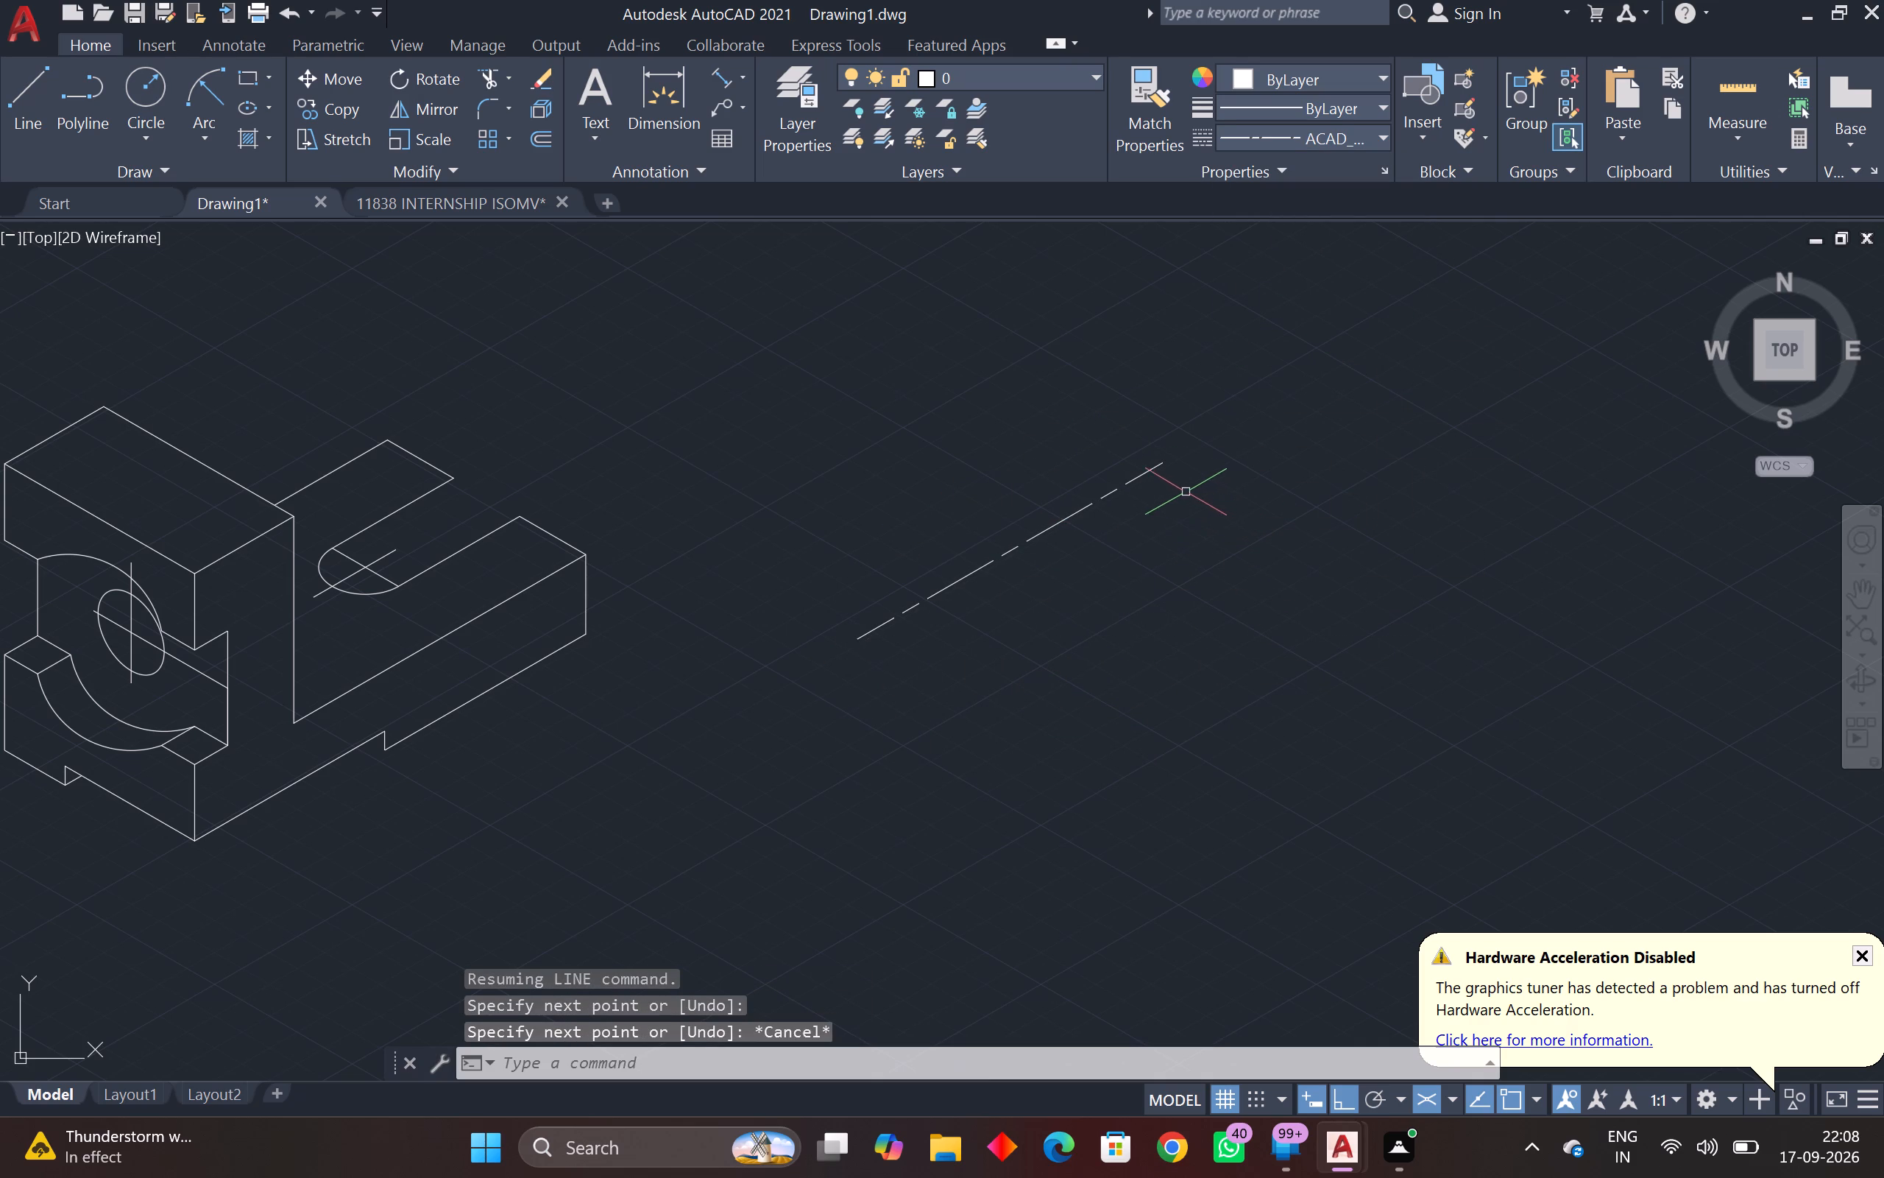
Match the properties of the dashed sample line onto the slot's two center lines and the radius 12 circle's two center lines.
drag(1155, 432, 939, 587)
click(775, 672)
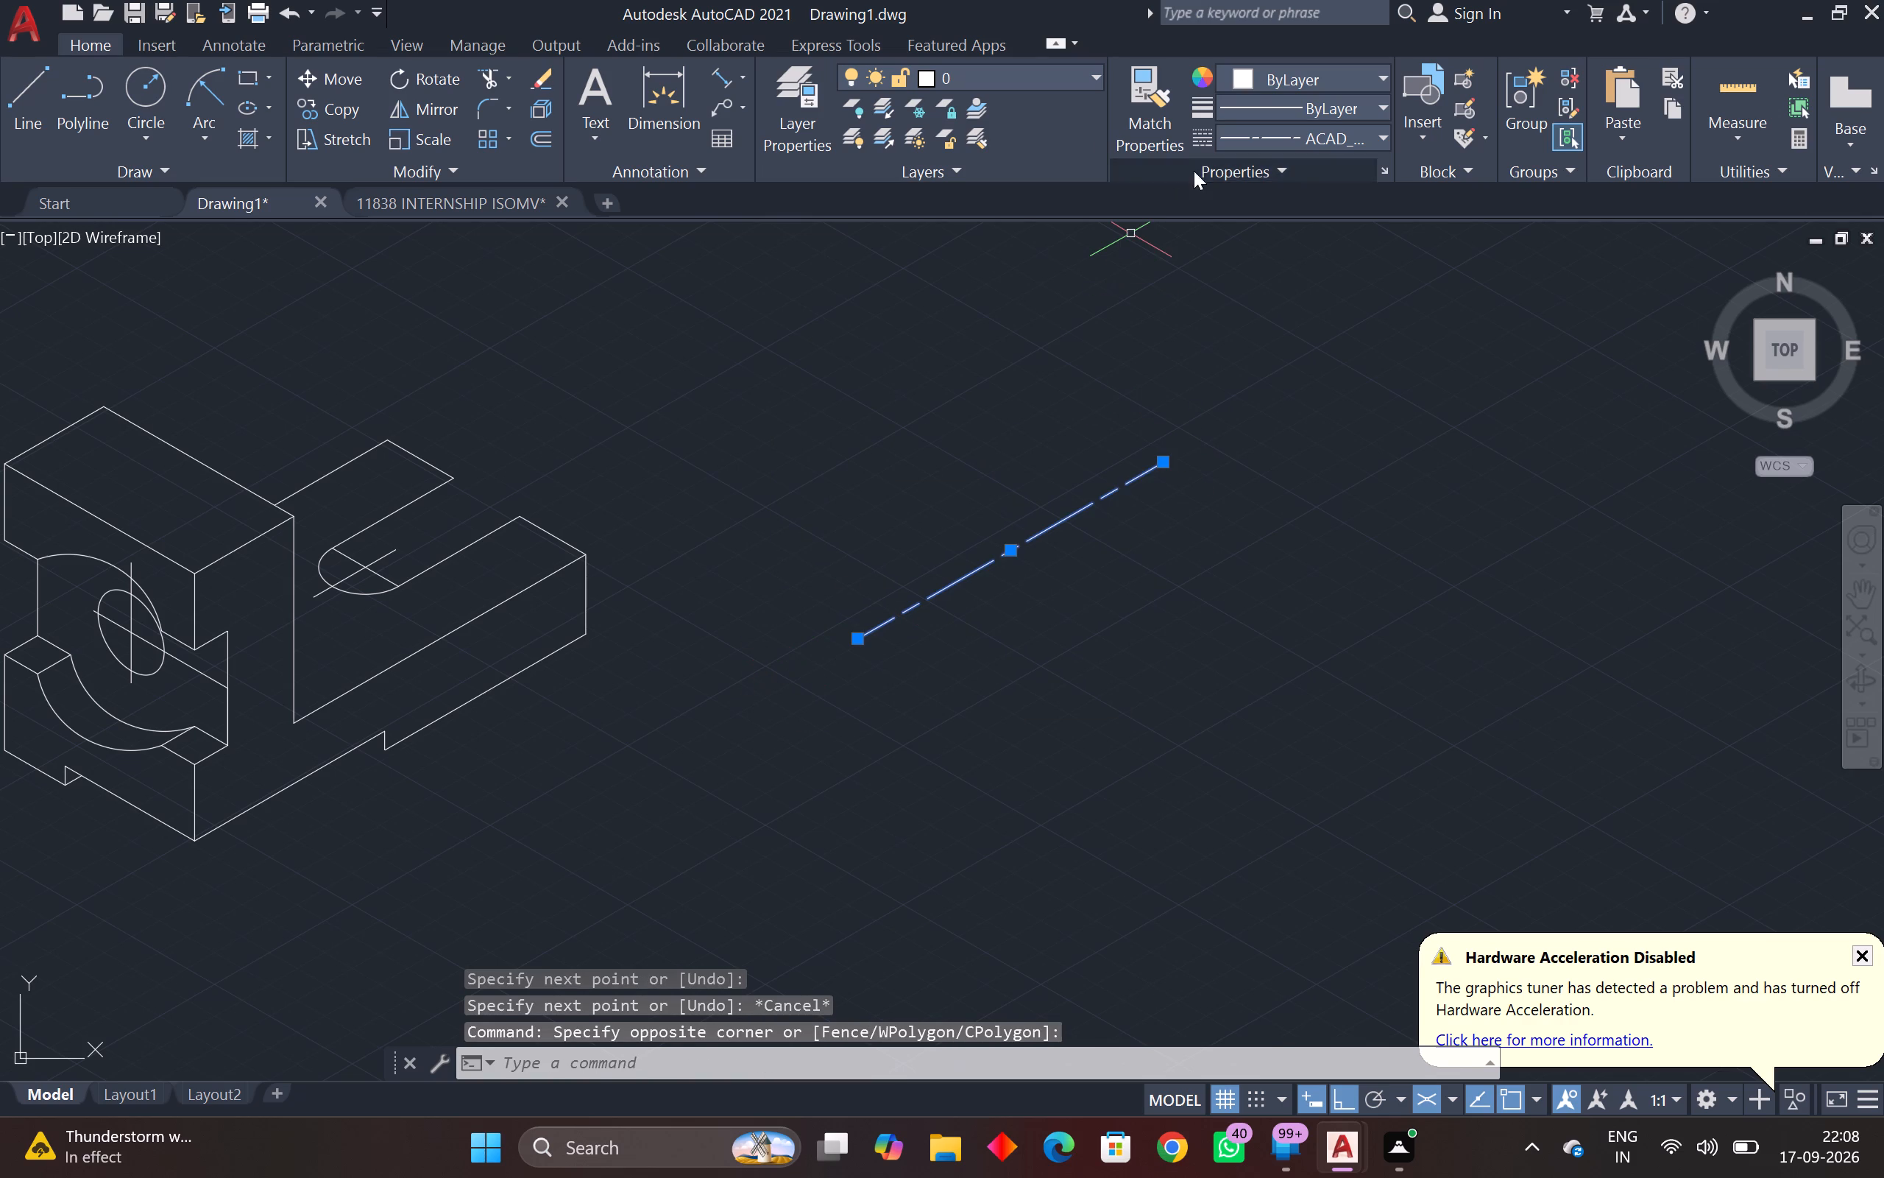
click(1131, 91)
middle_drag(662, 477, 983, 412)
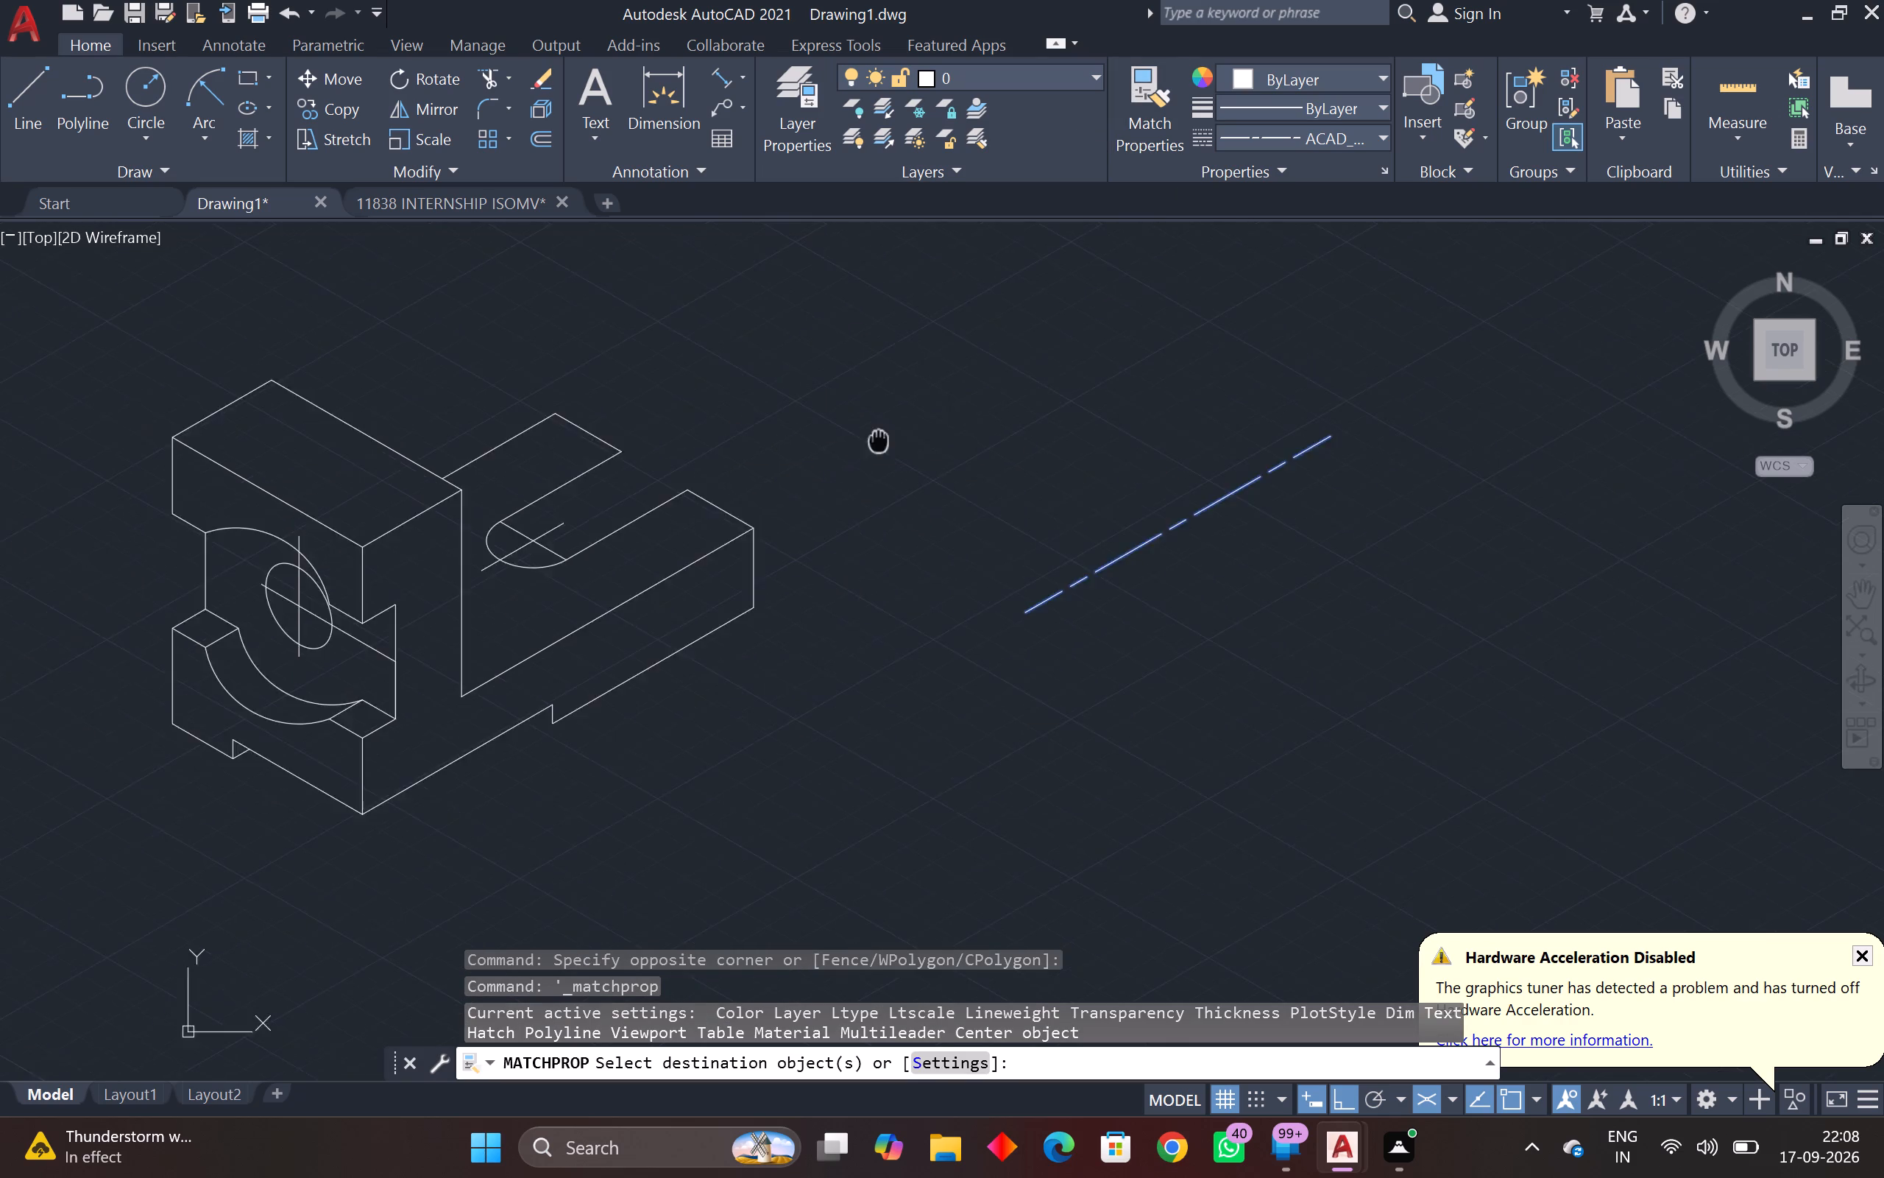
middle_drag(983, 412, 1066, 405)
scroll(722, 481, up, 3)
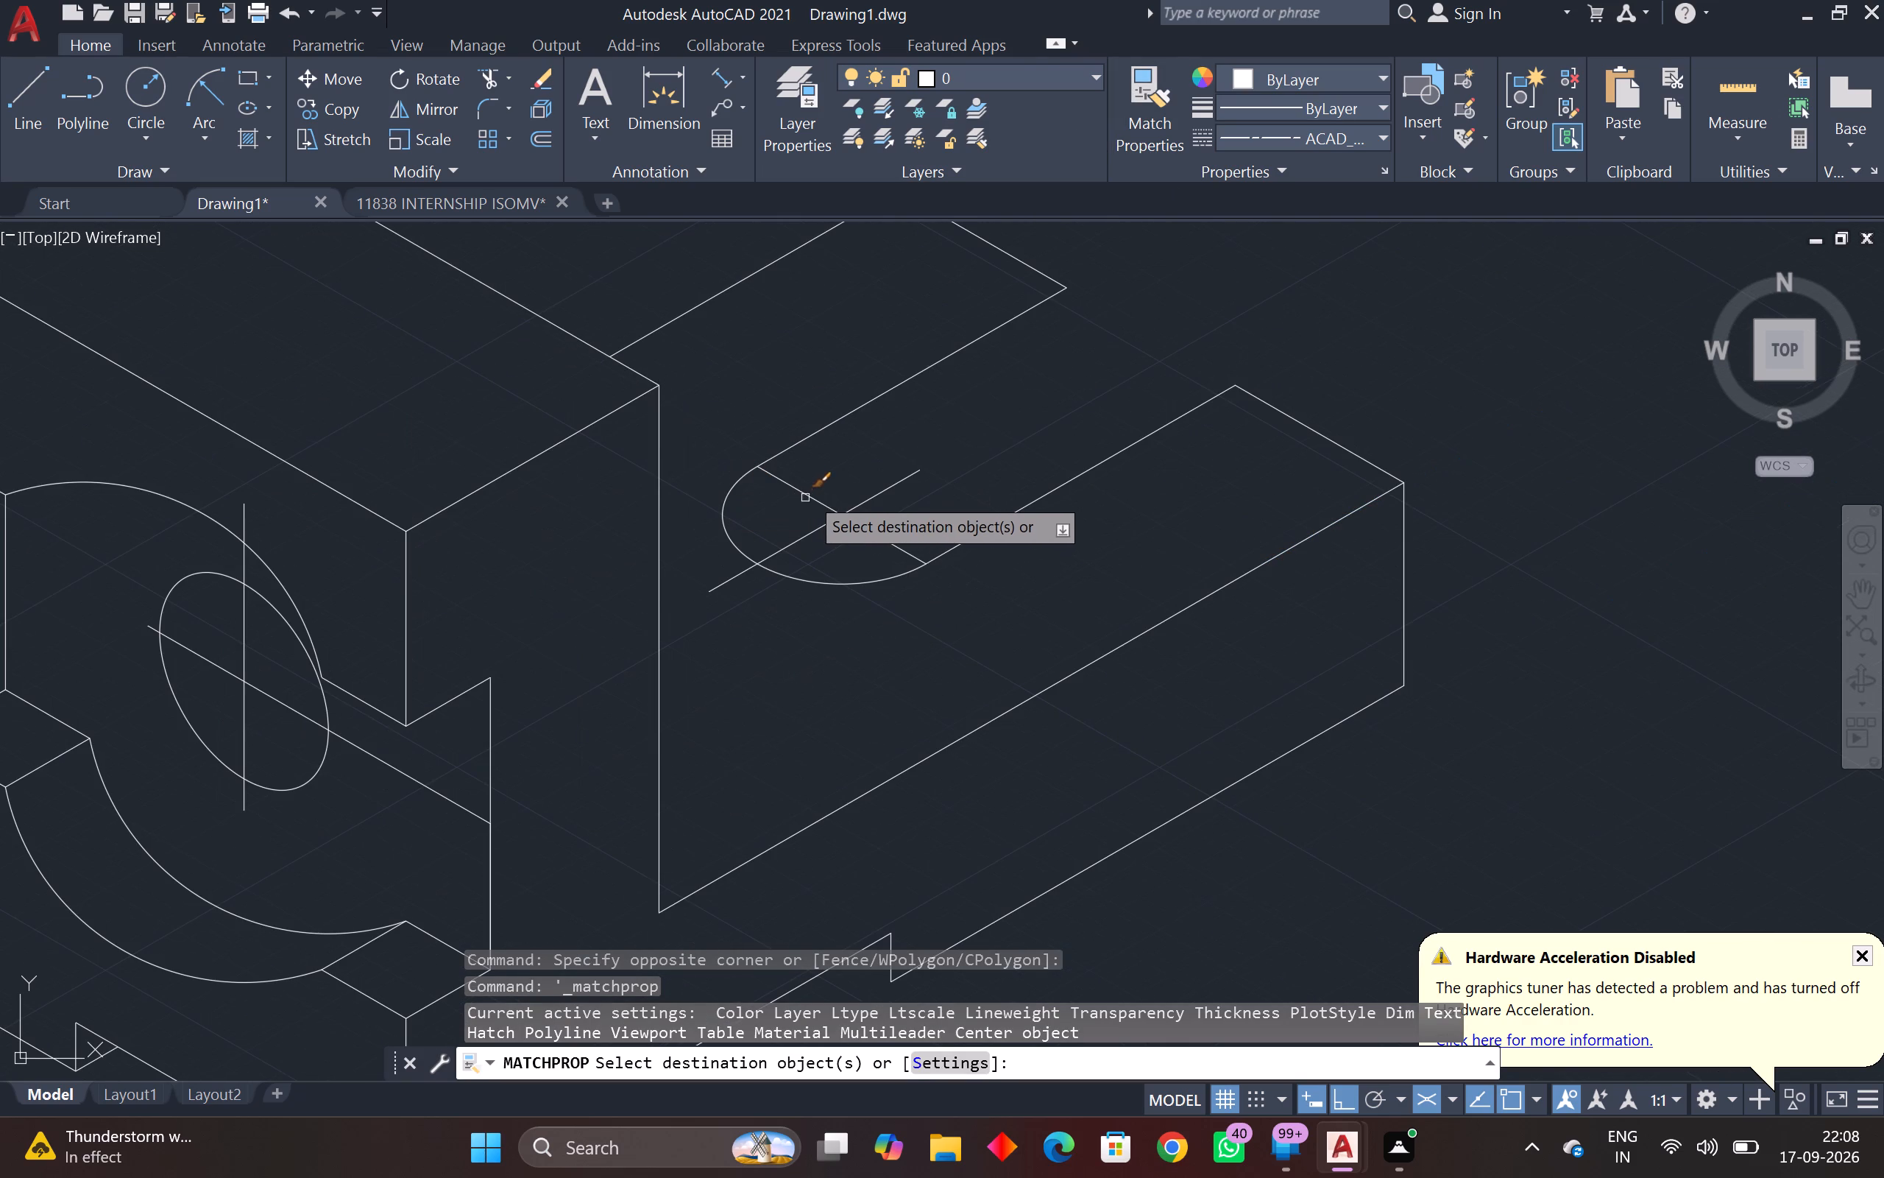
click(809, 494)
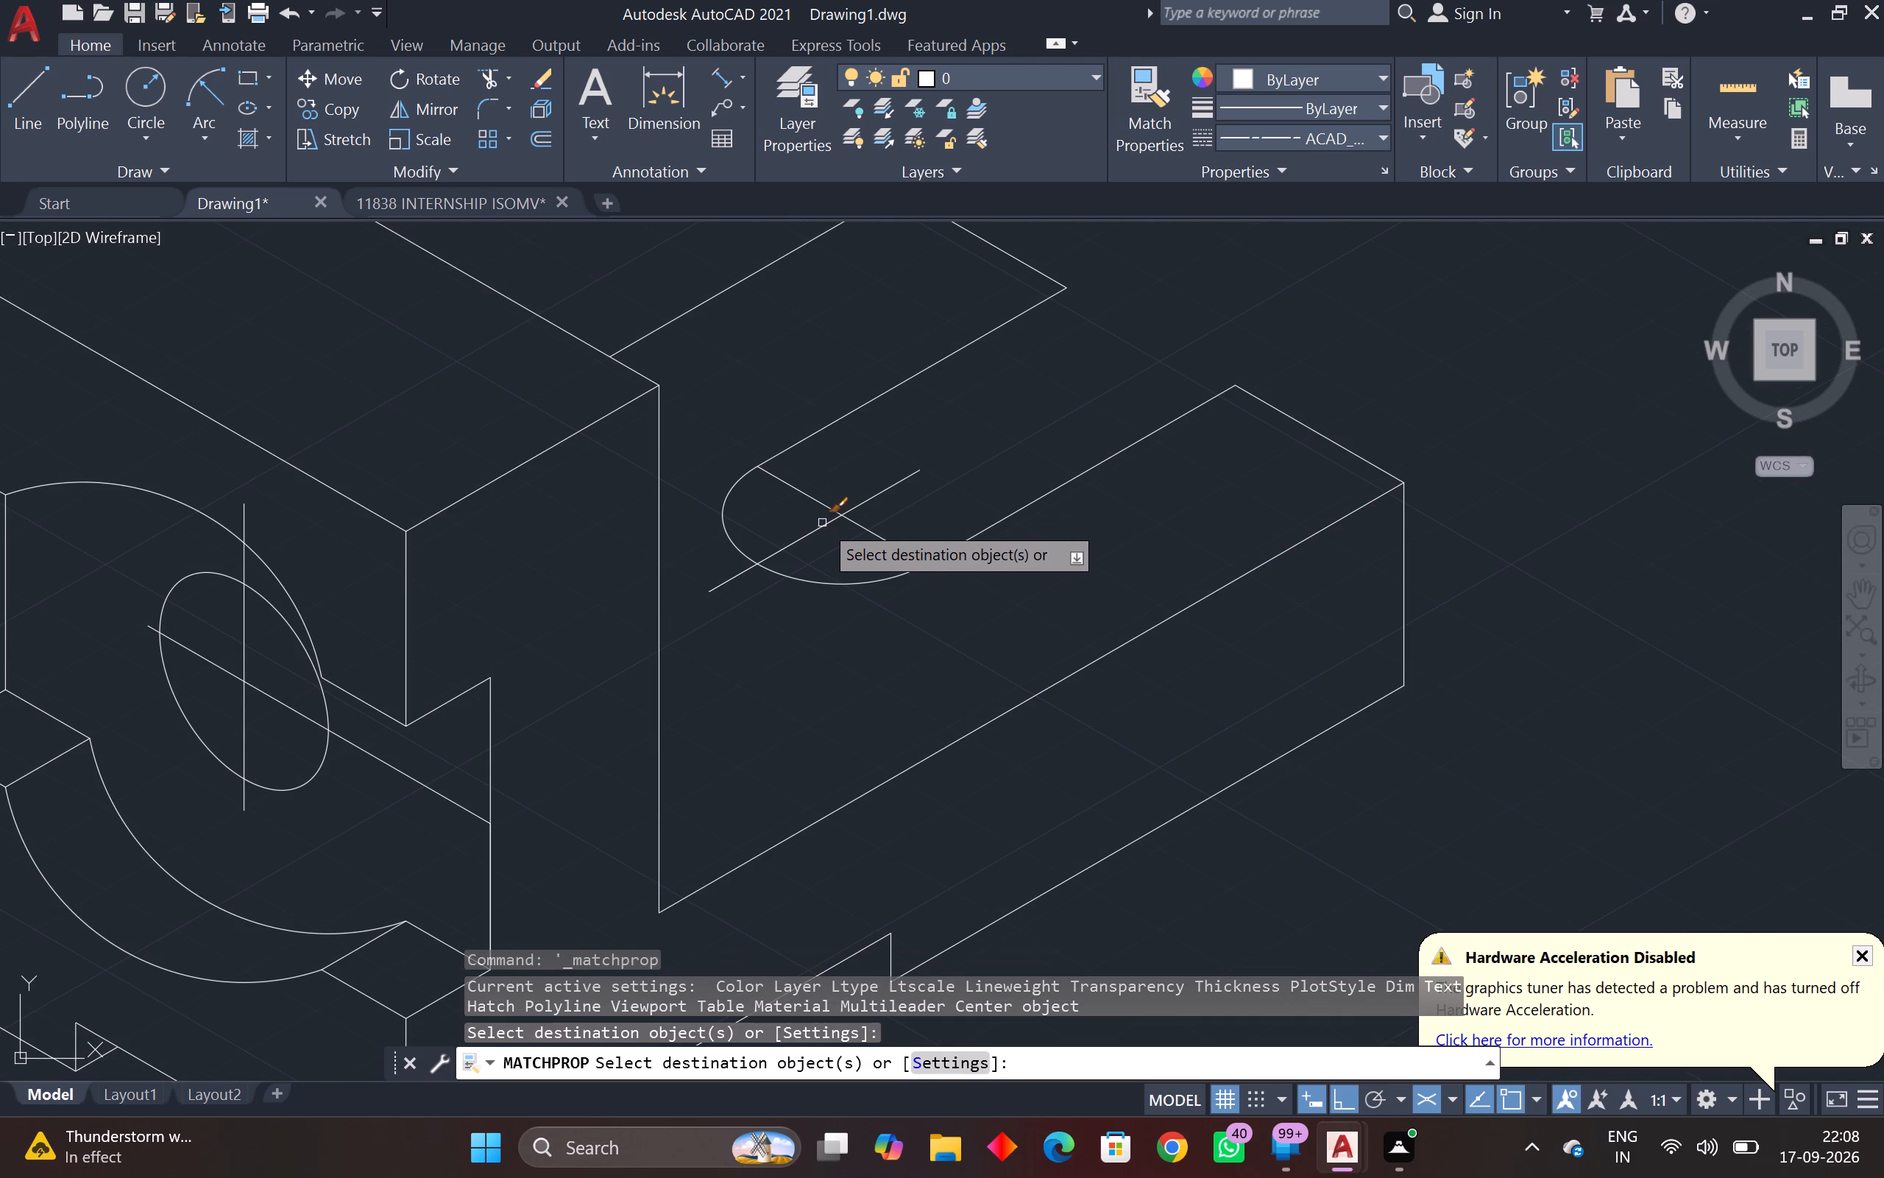
click(812, 531)
middle_drag(676, 593, 1022, 526)
click(598, 618)
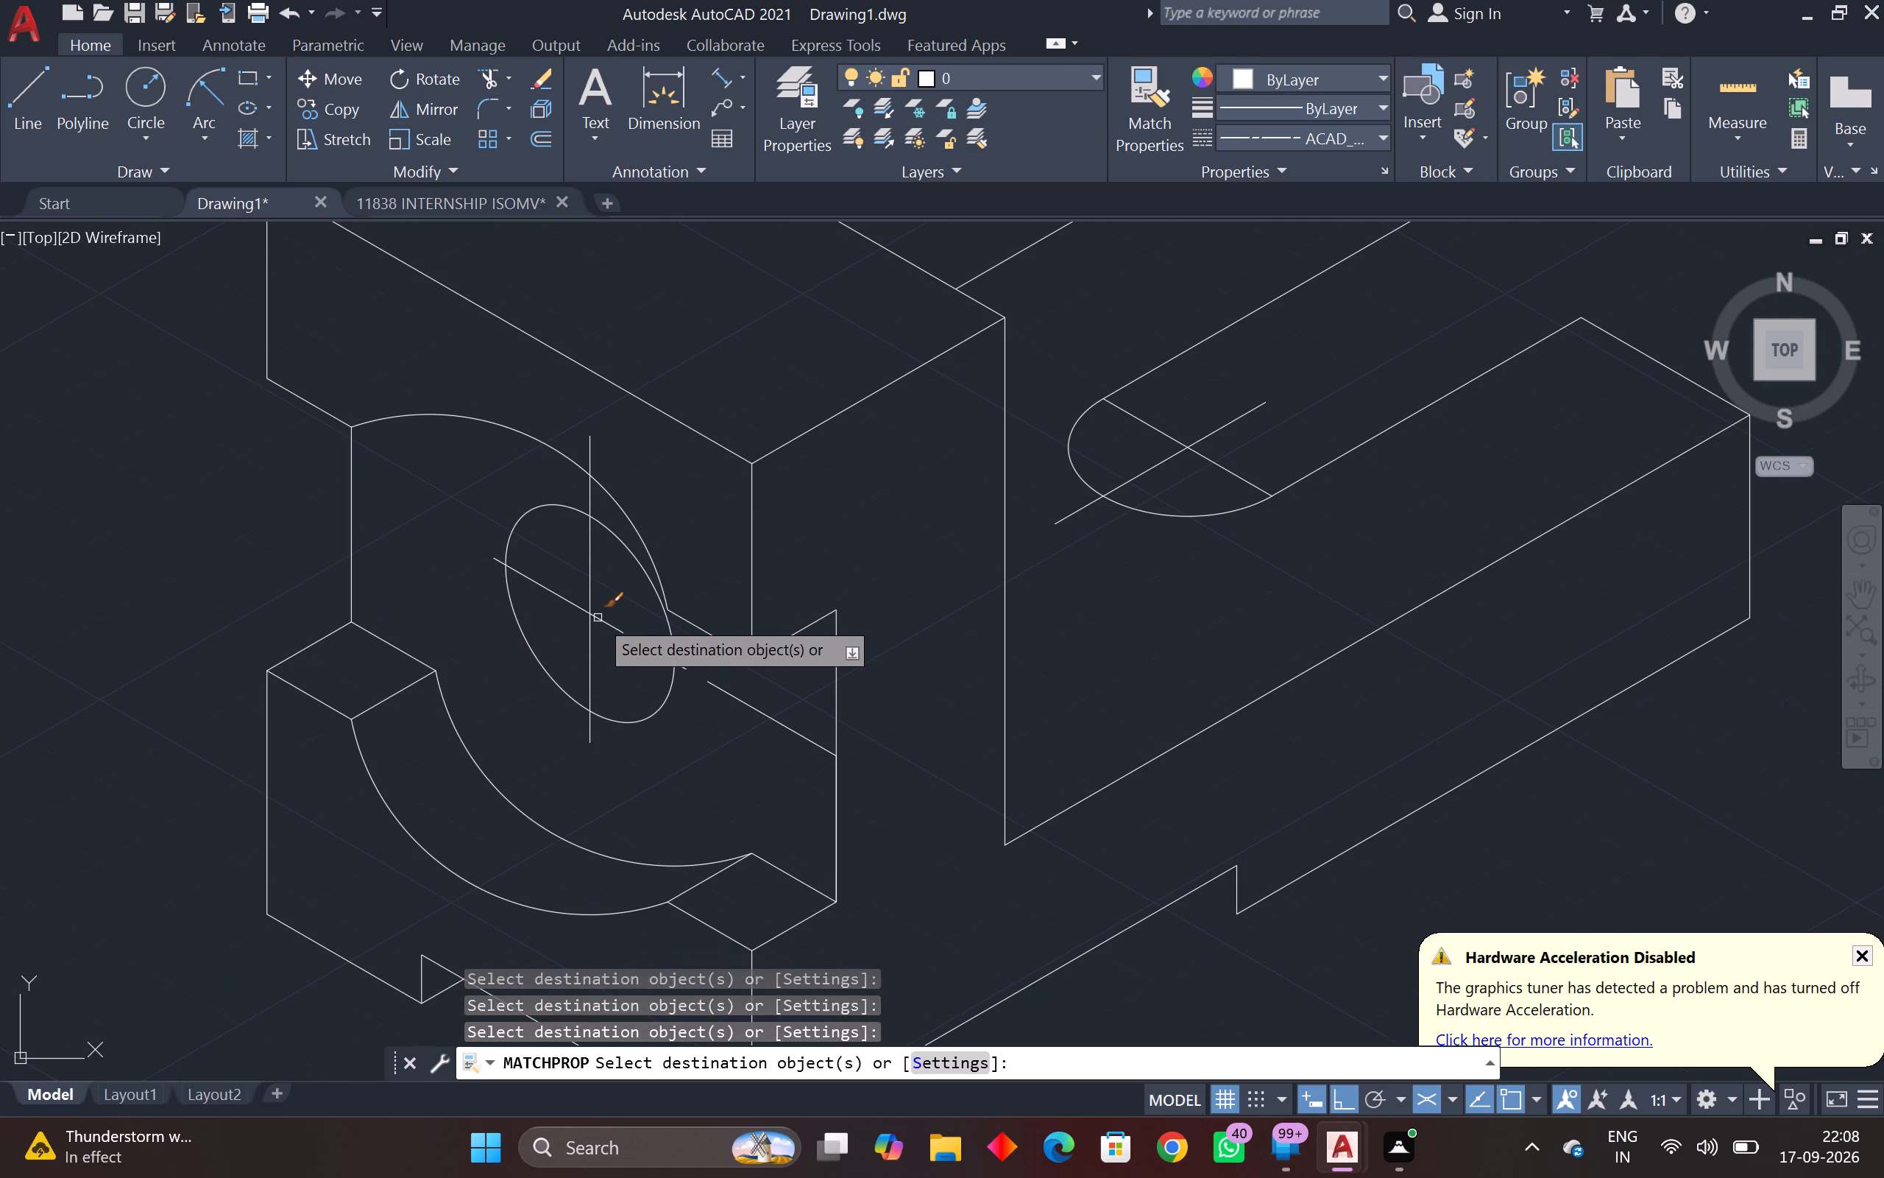
click(590, 593)
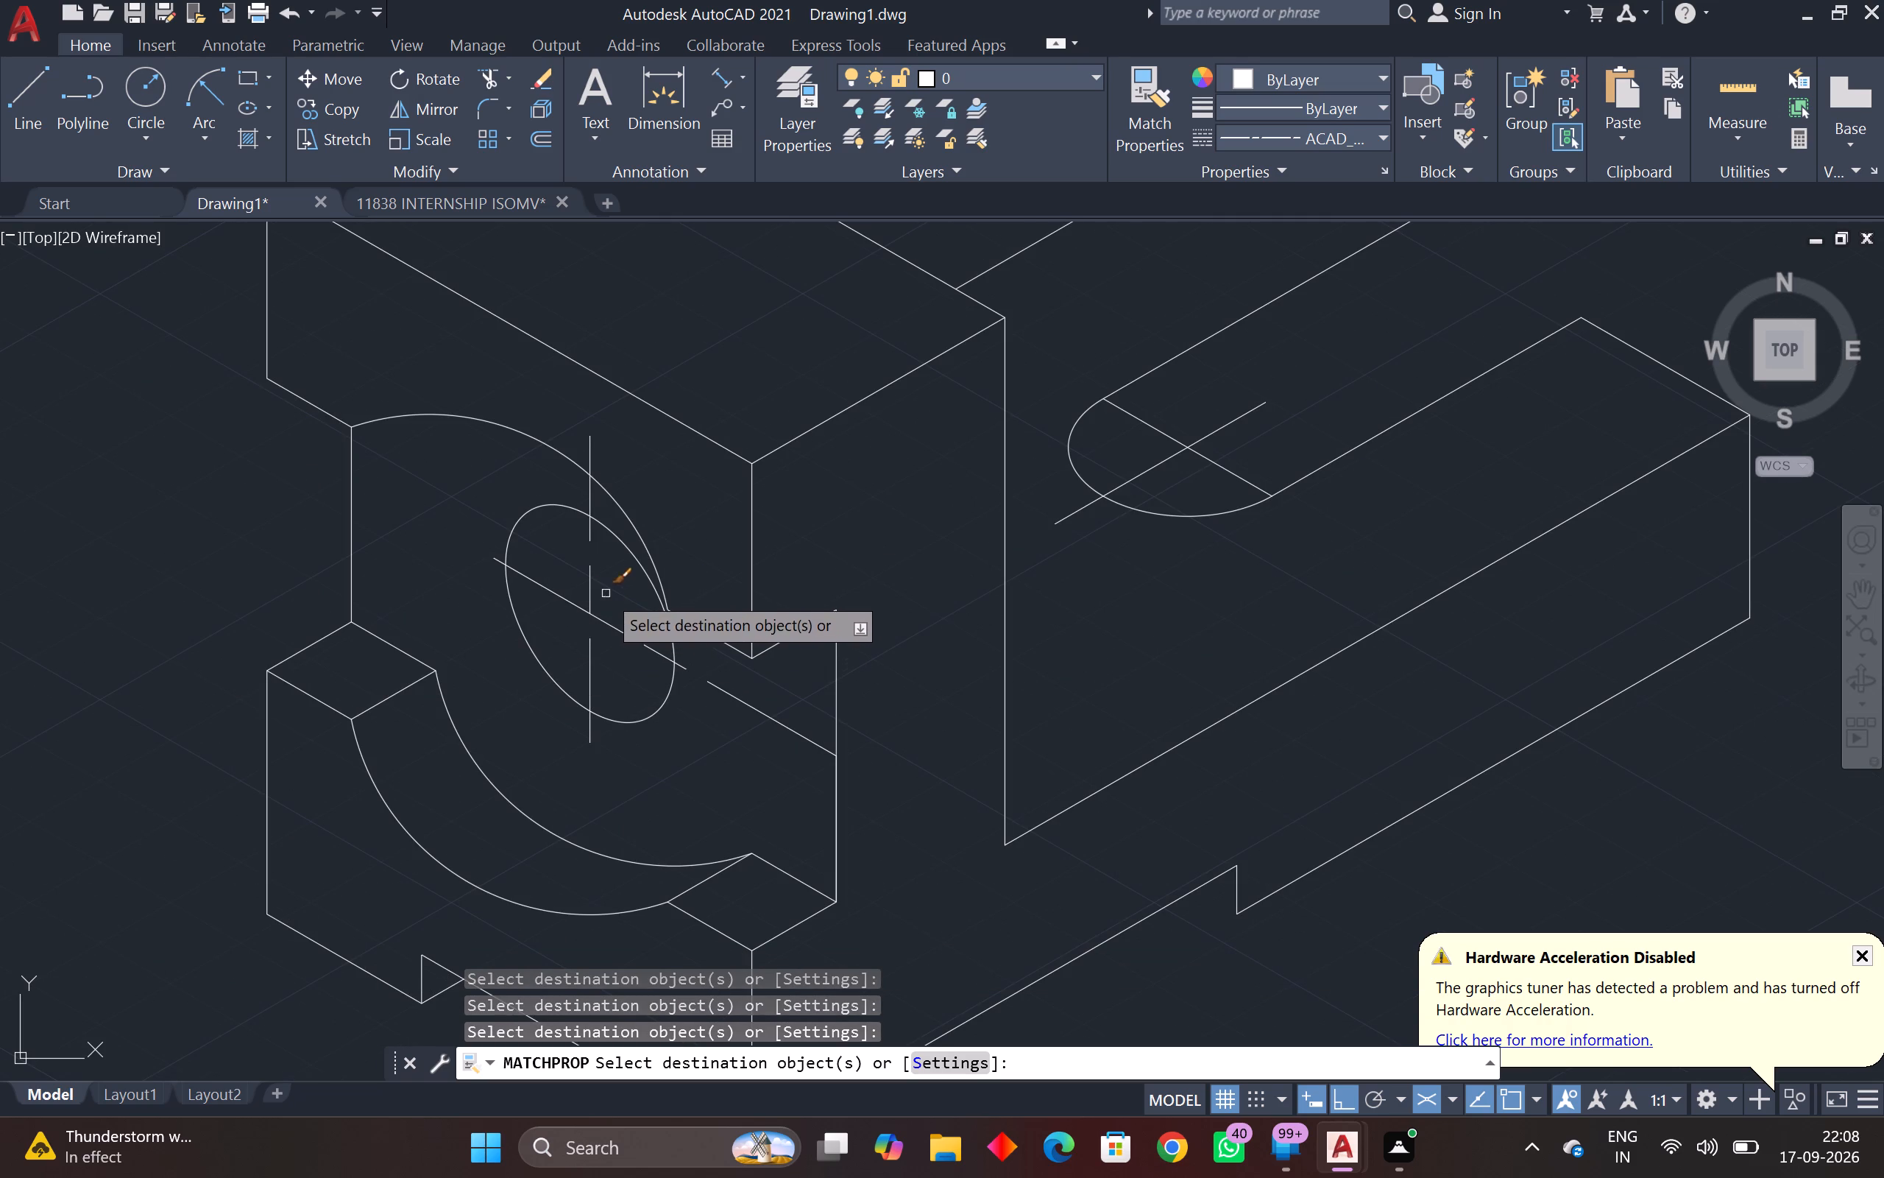
key(Escape)
key(Escape)
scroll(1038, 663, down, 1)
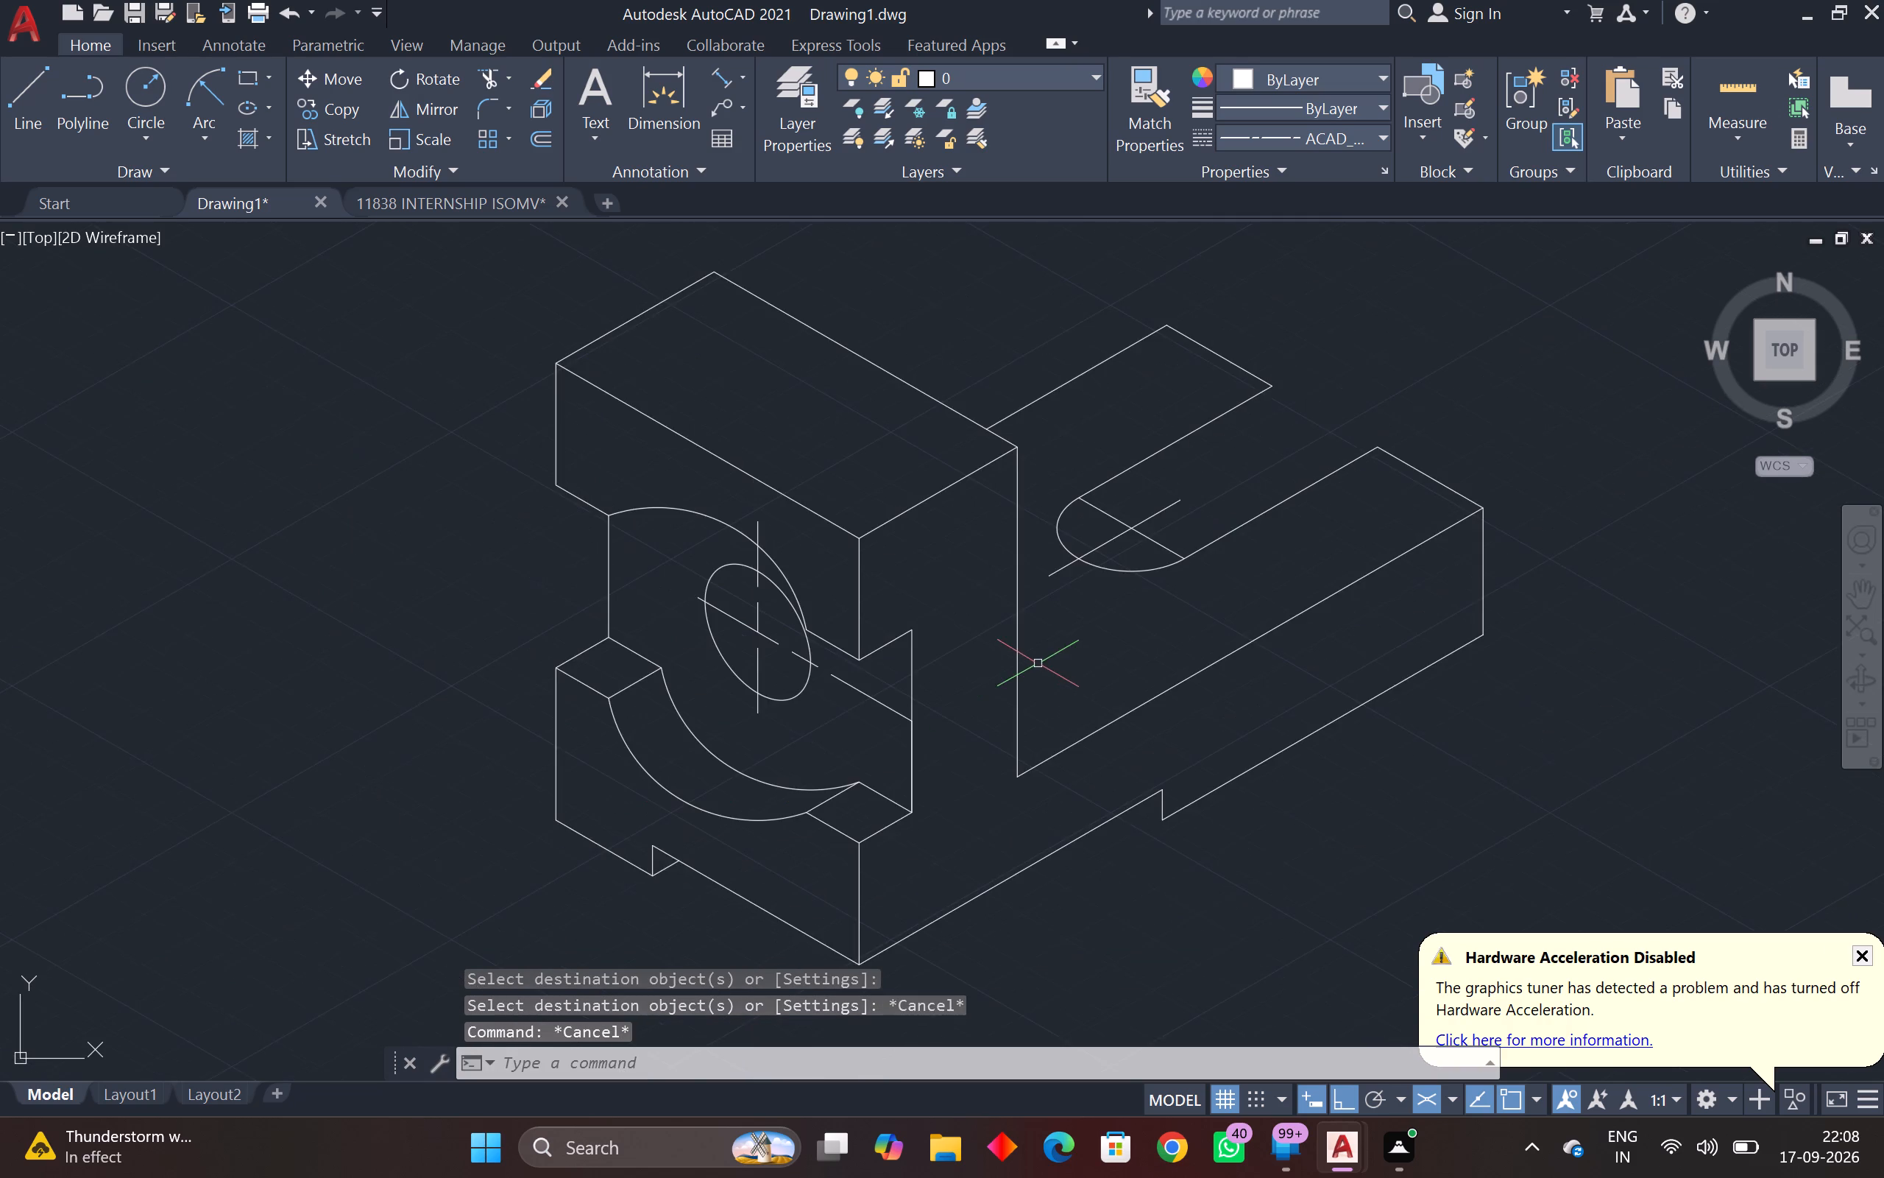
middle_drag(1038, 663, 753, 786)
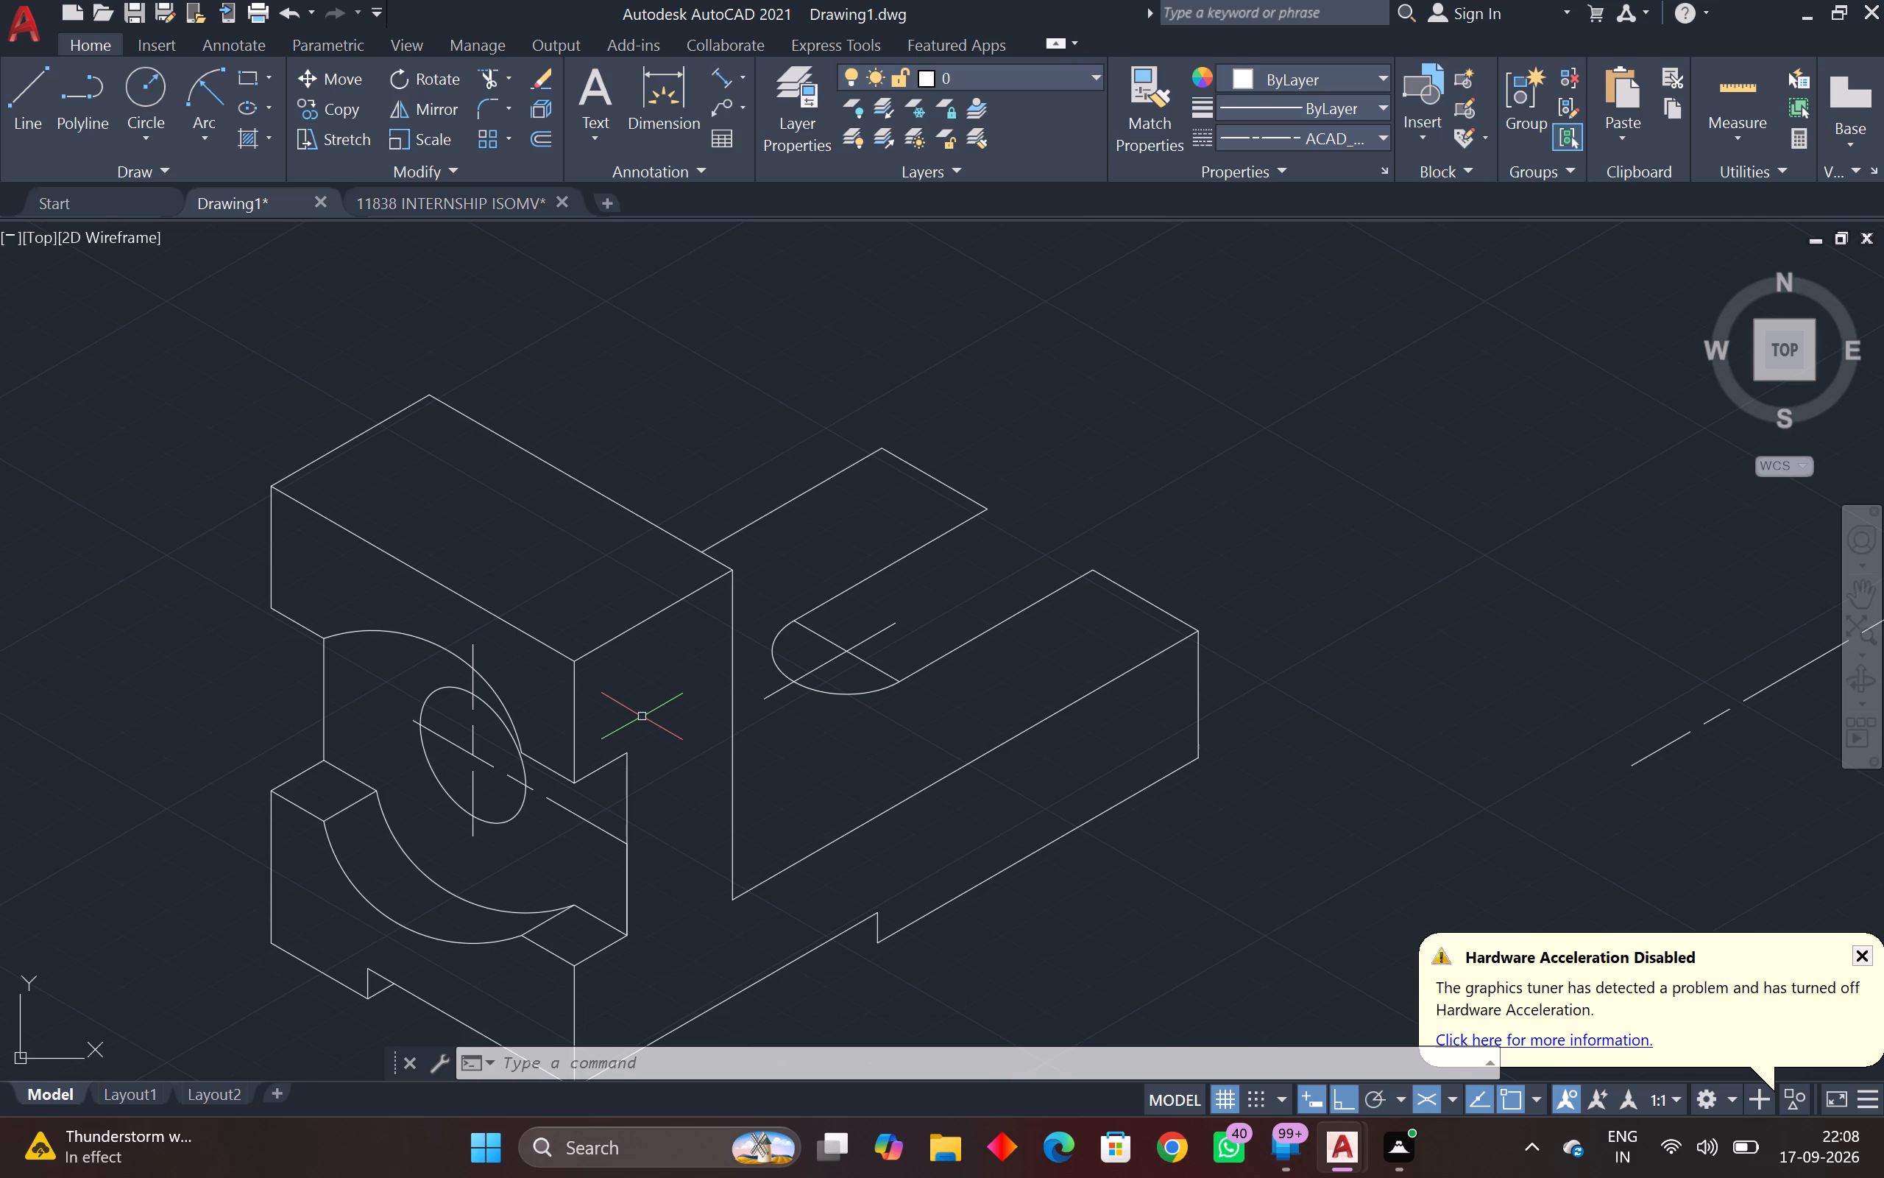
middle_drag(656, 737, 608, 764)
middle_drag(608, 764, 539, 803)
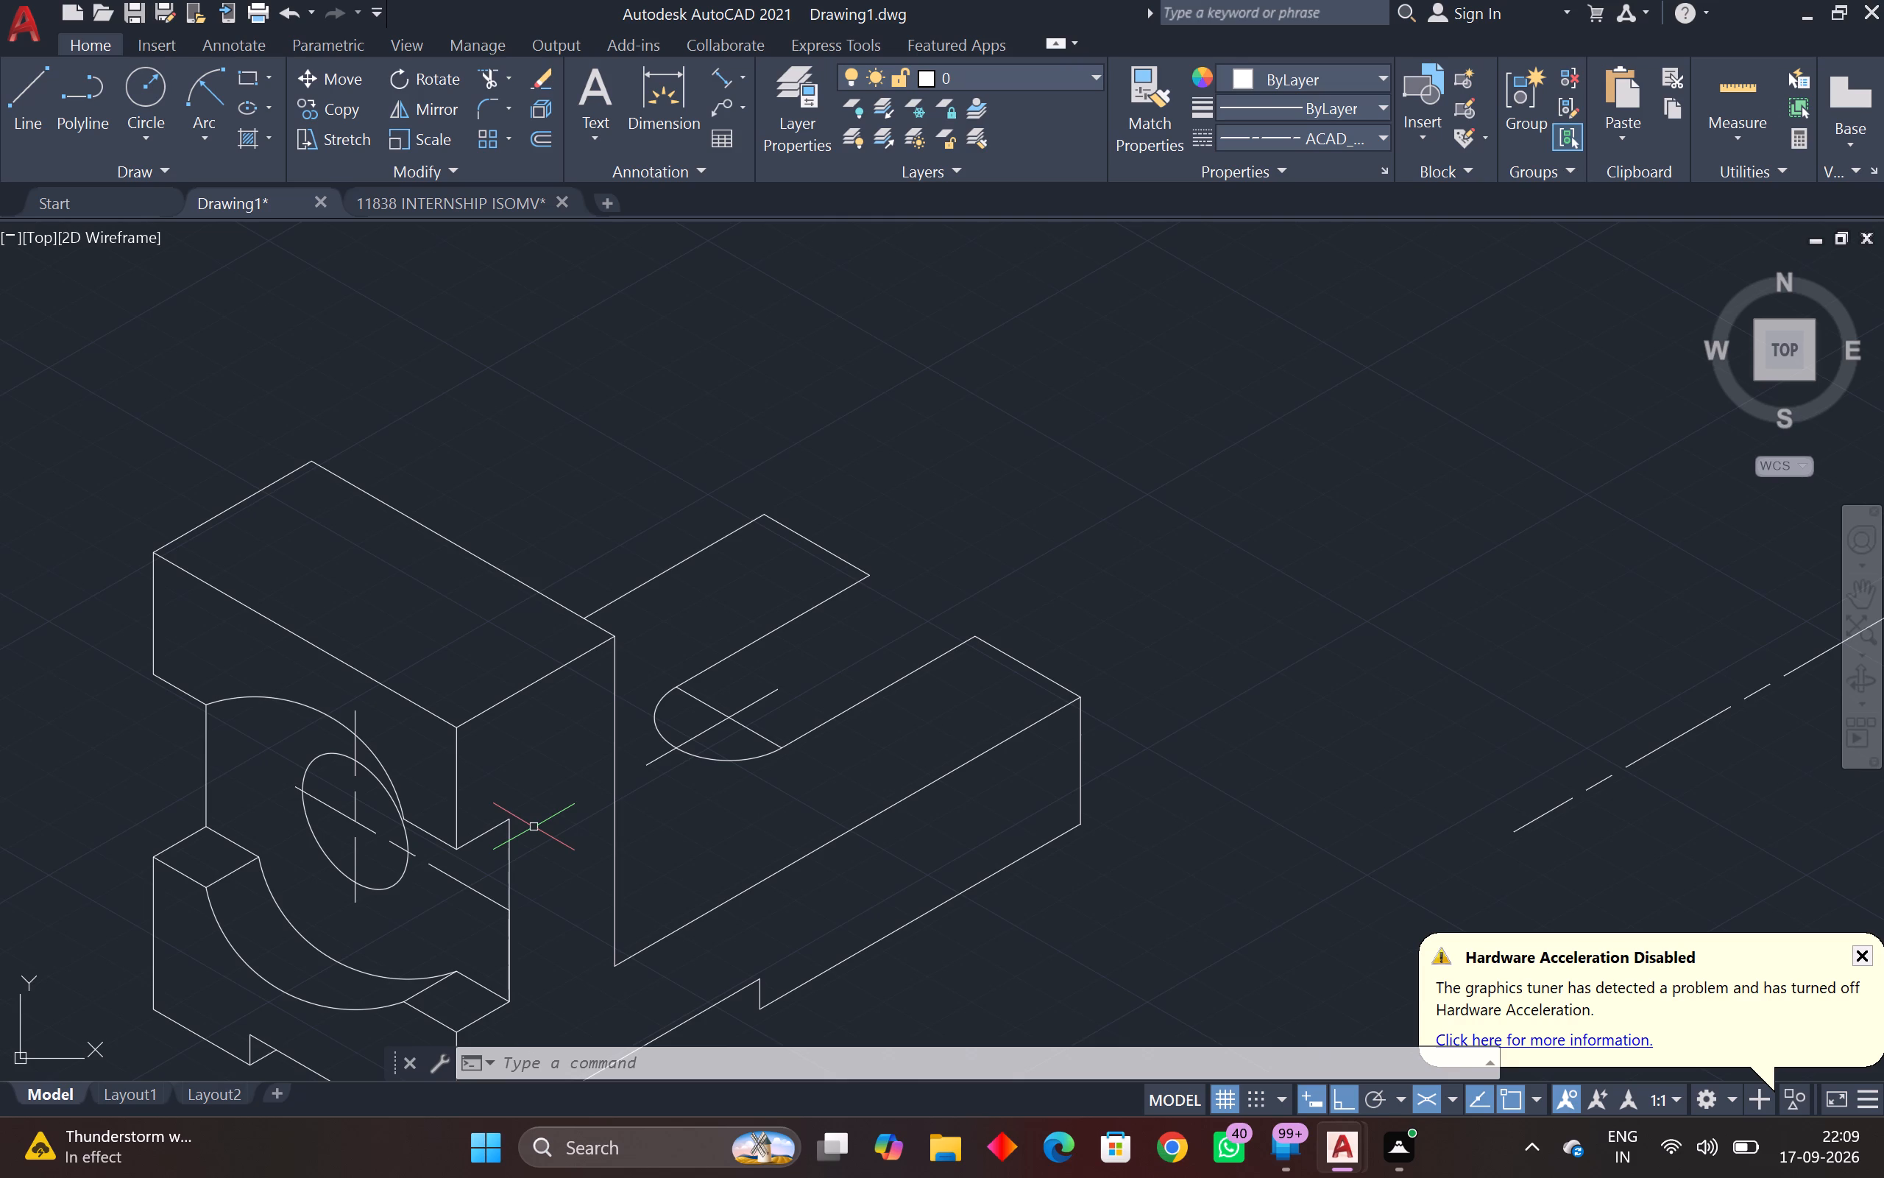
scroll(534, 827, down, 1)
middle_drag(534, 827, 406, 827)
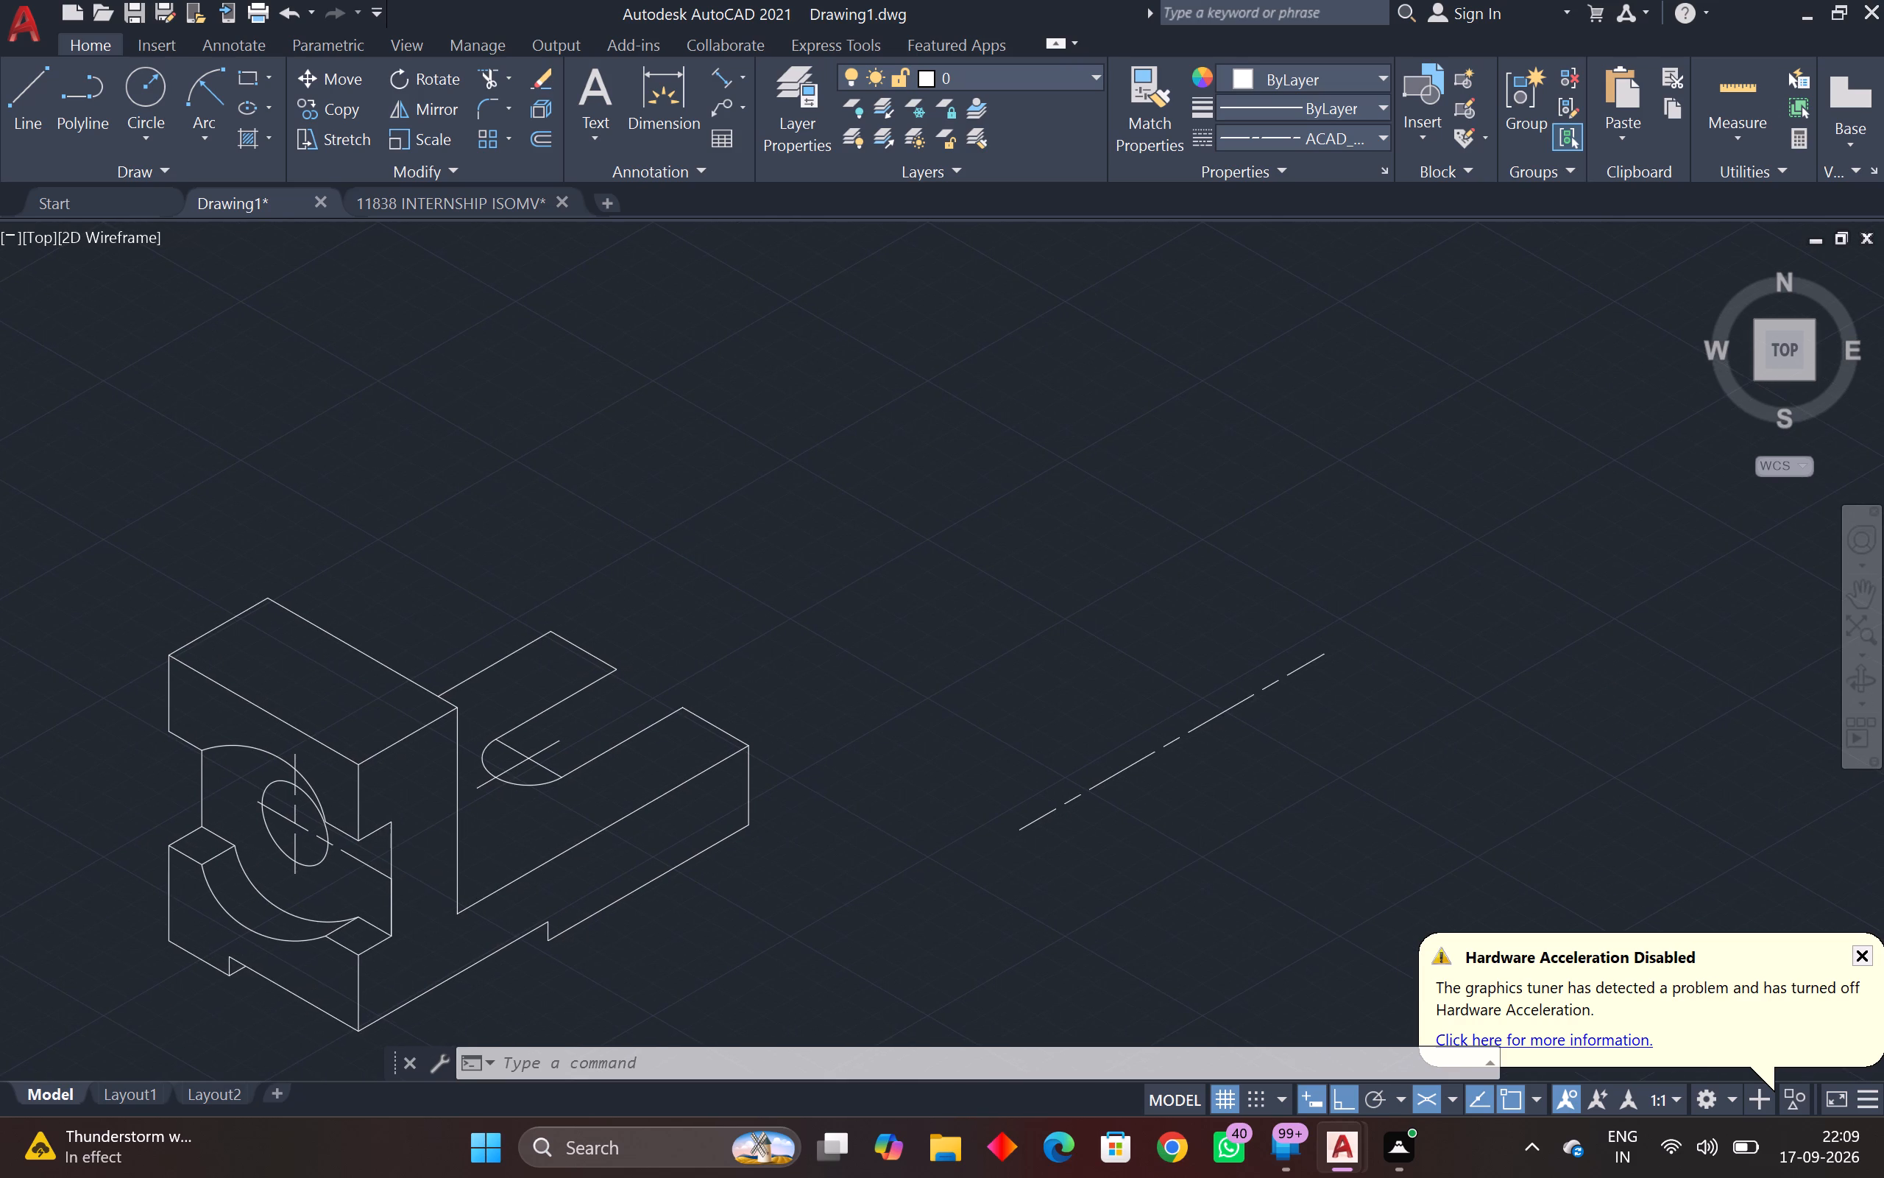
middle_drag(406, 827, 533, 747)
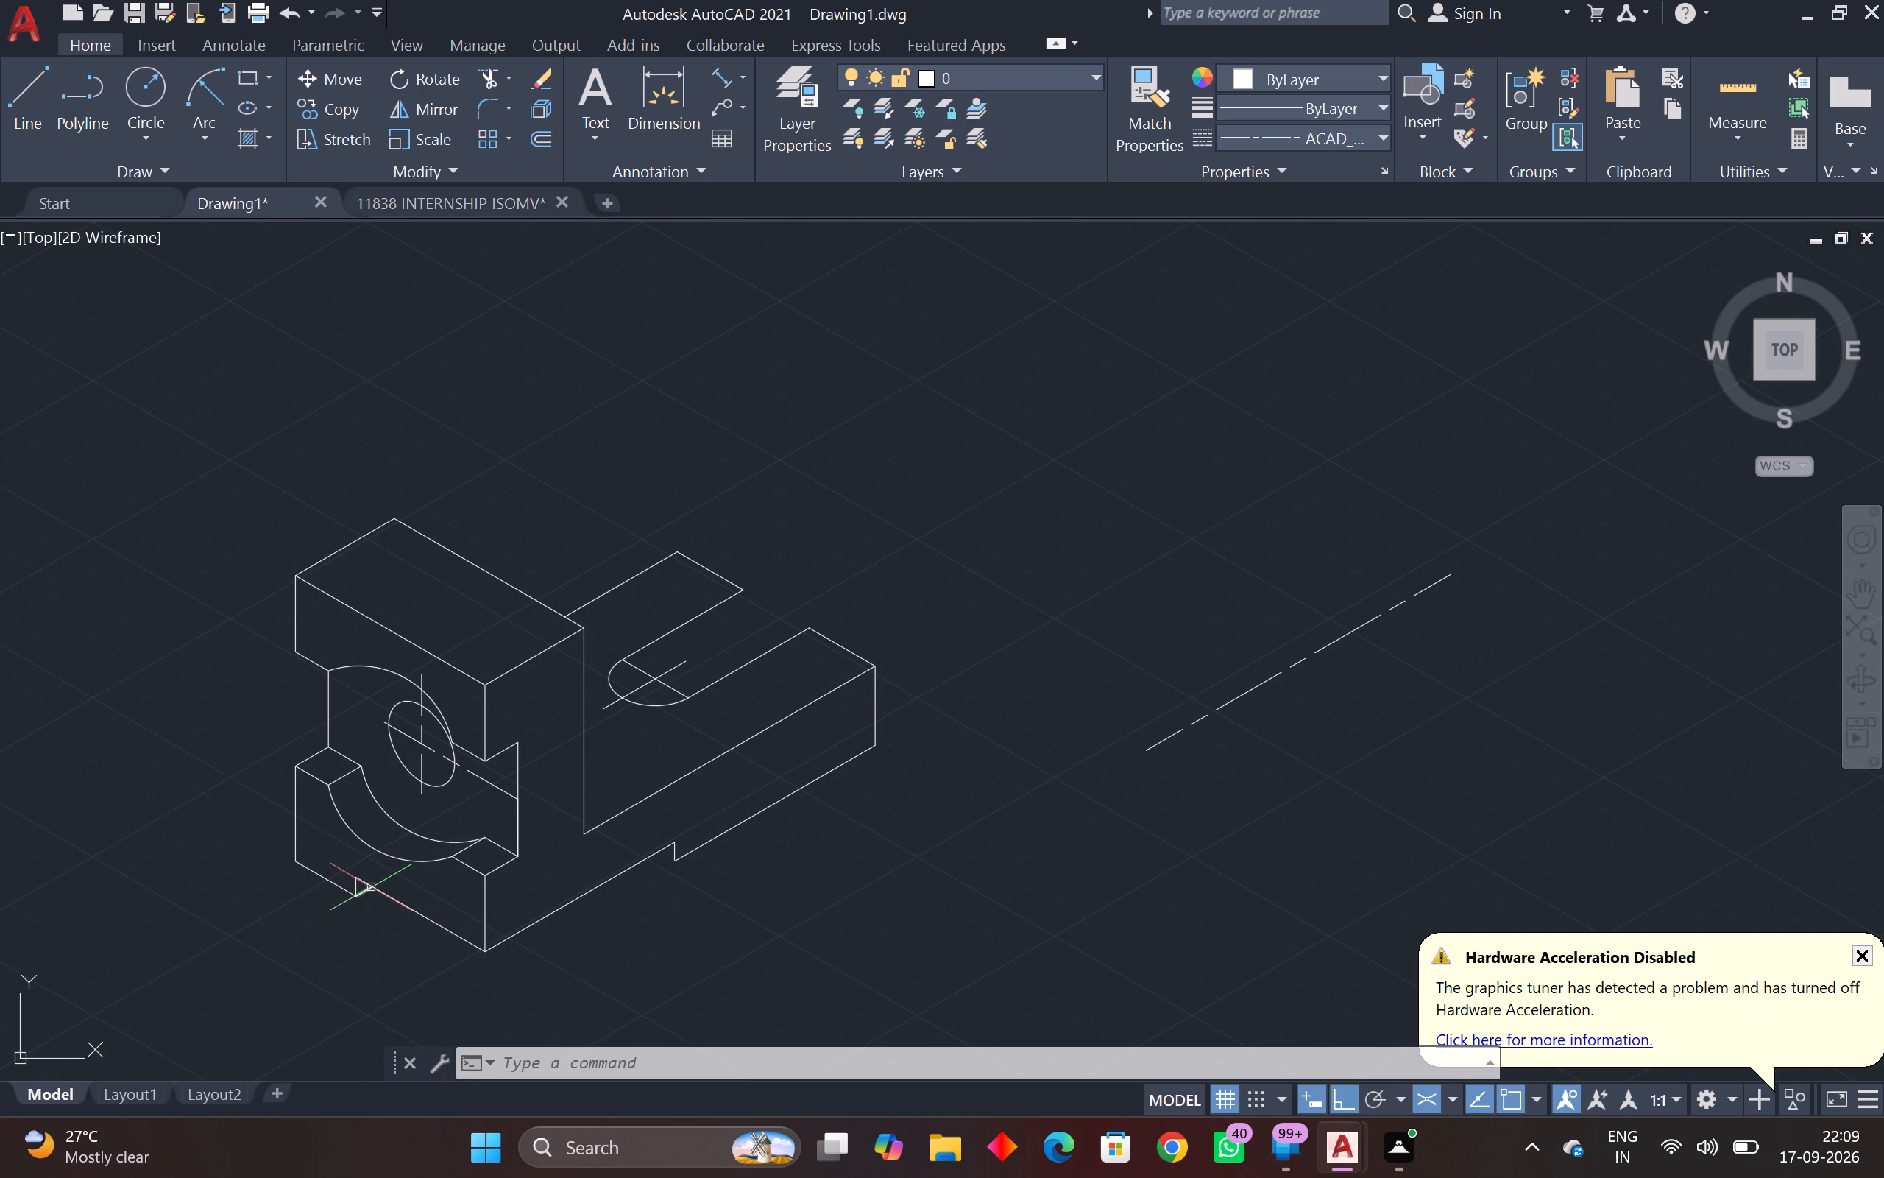
Draw a line about 13 long at 150° from the lower corner of the notch in the long side face's bottom edge.
scroll(375, 890, down, 1)
middle_drag(390, 881, 228, 979)
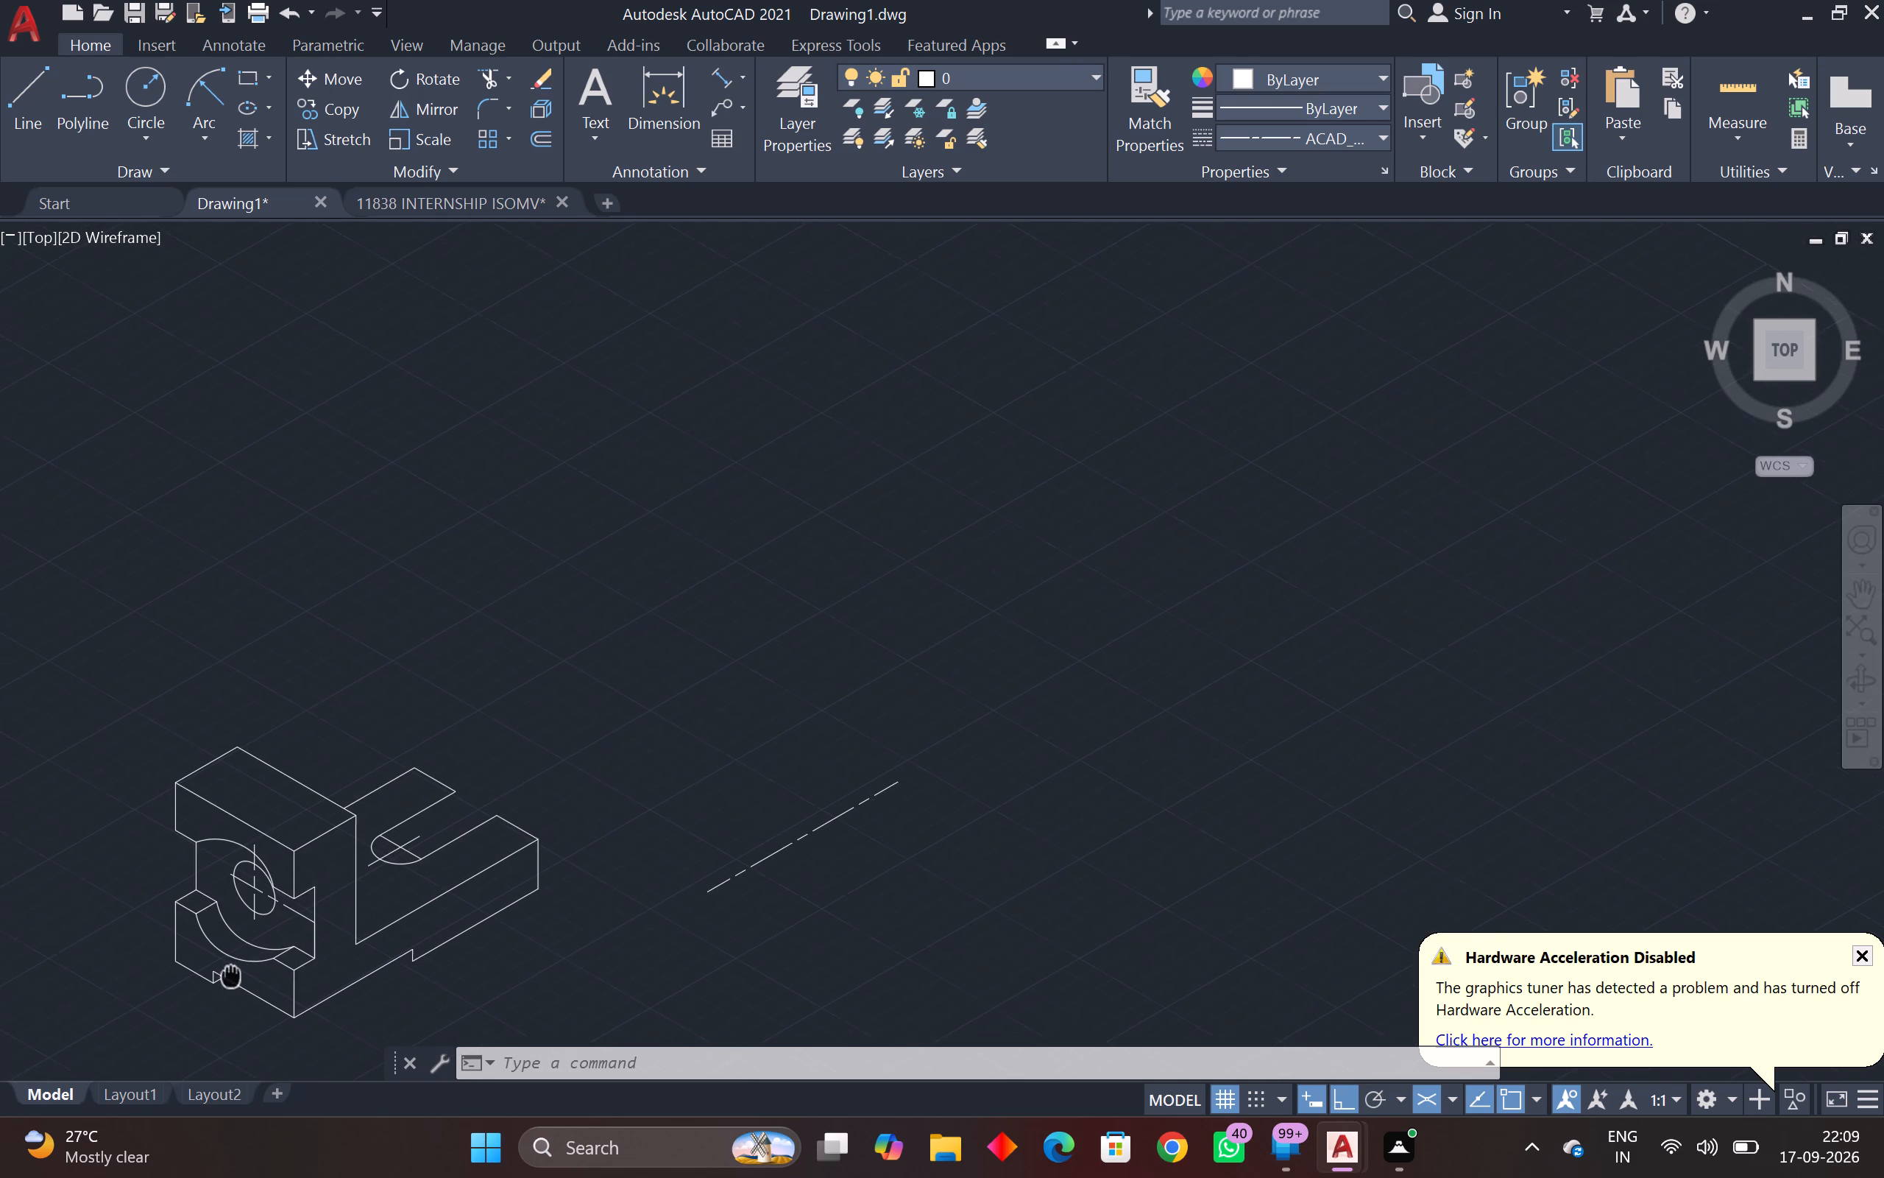
middle_drag(228, 979, 228, 980)
text(l)
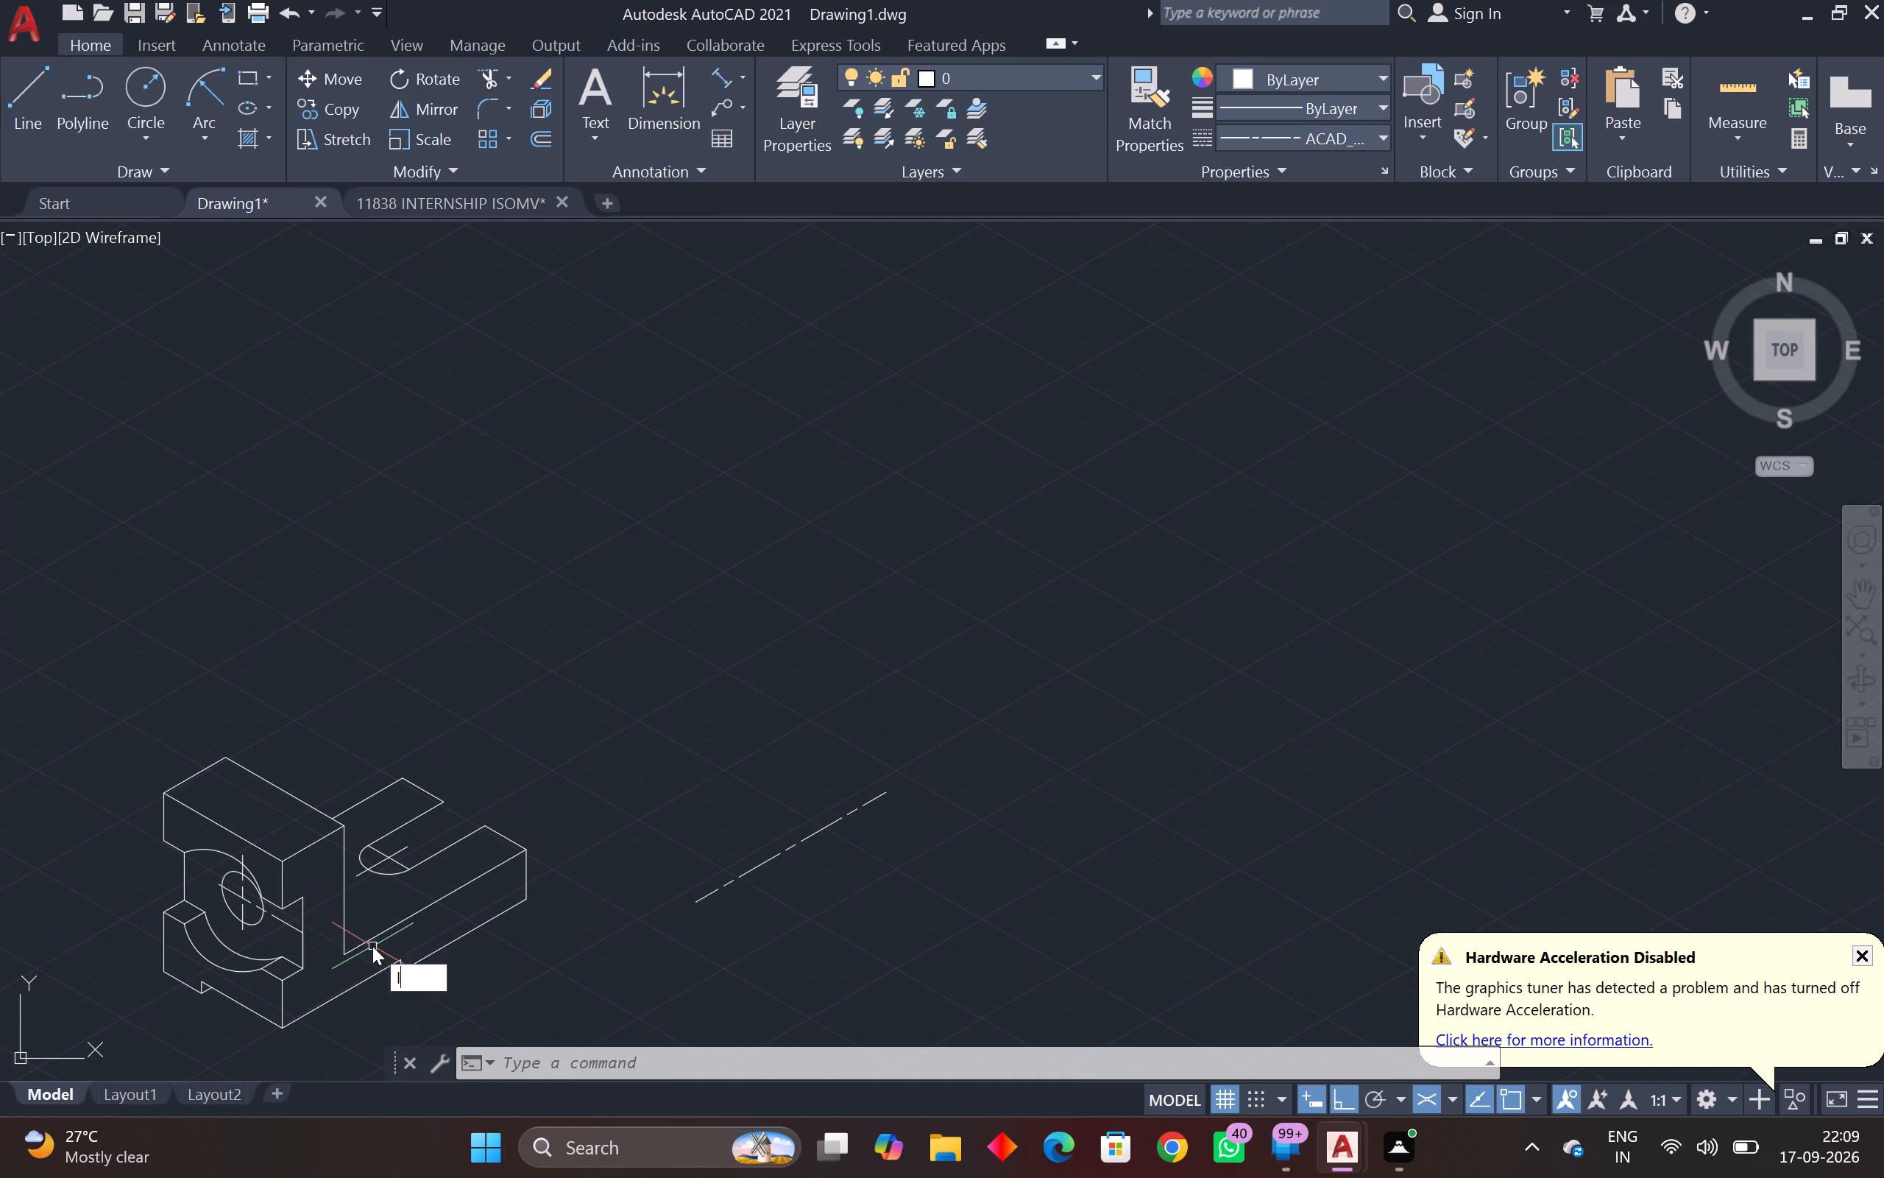
key(space)
scroll(393, 1009, up, 4)
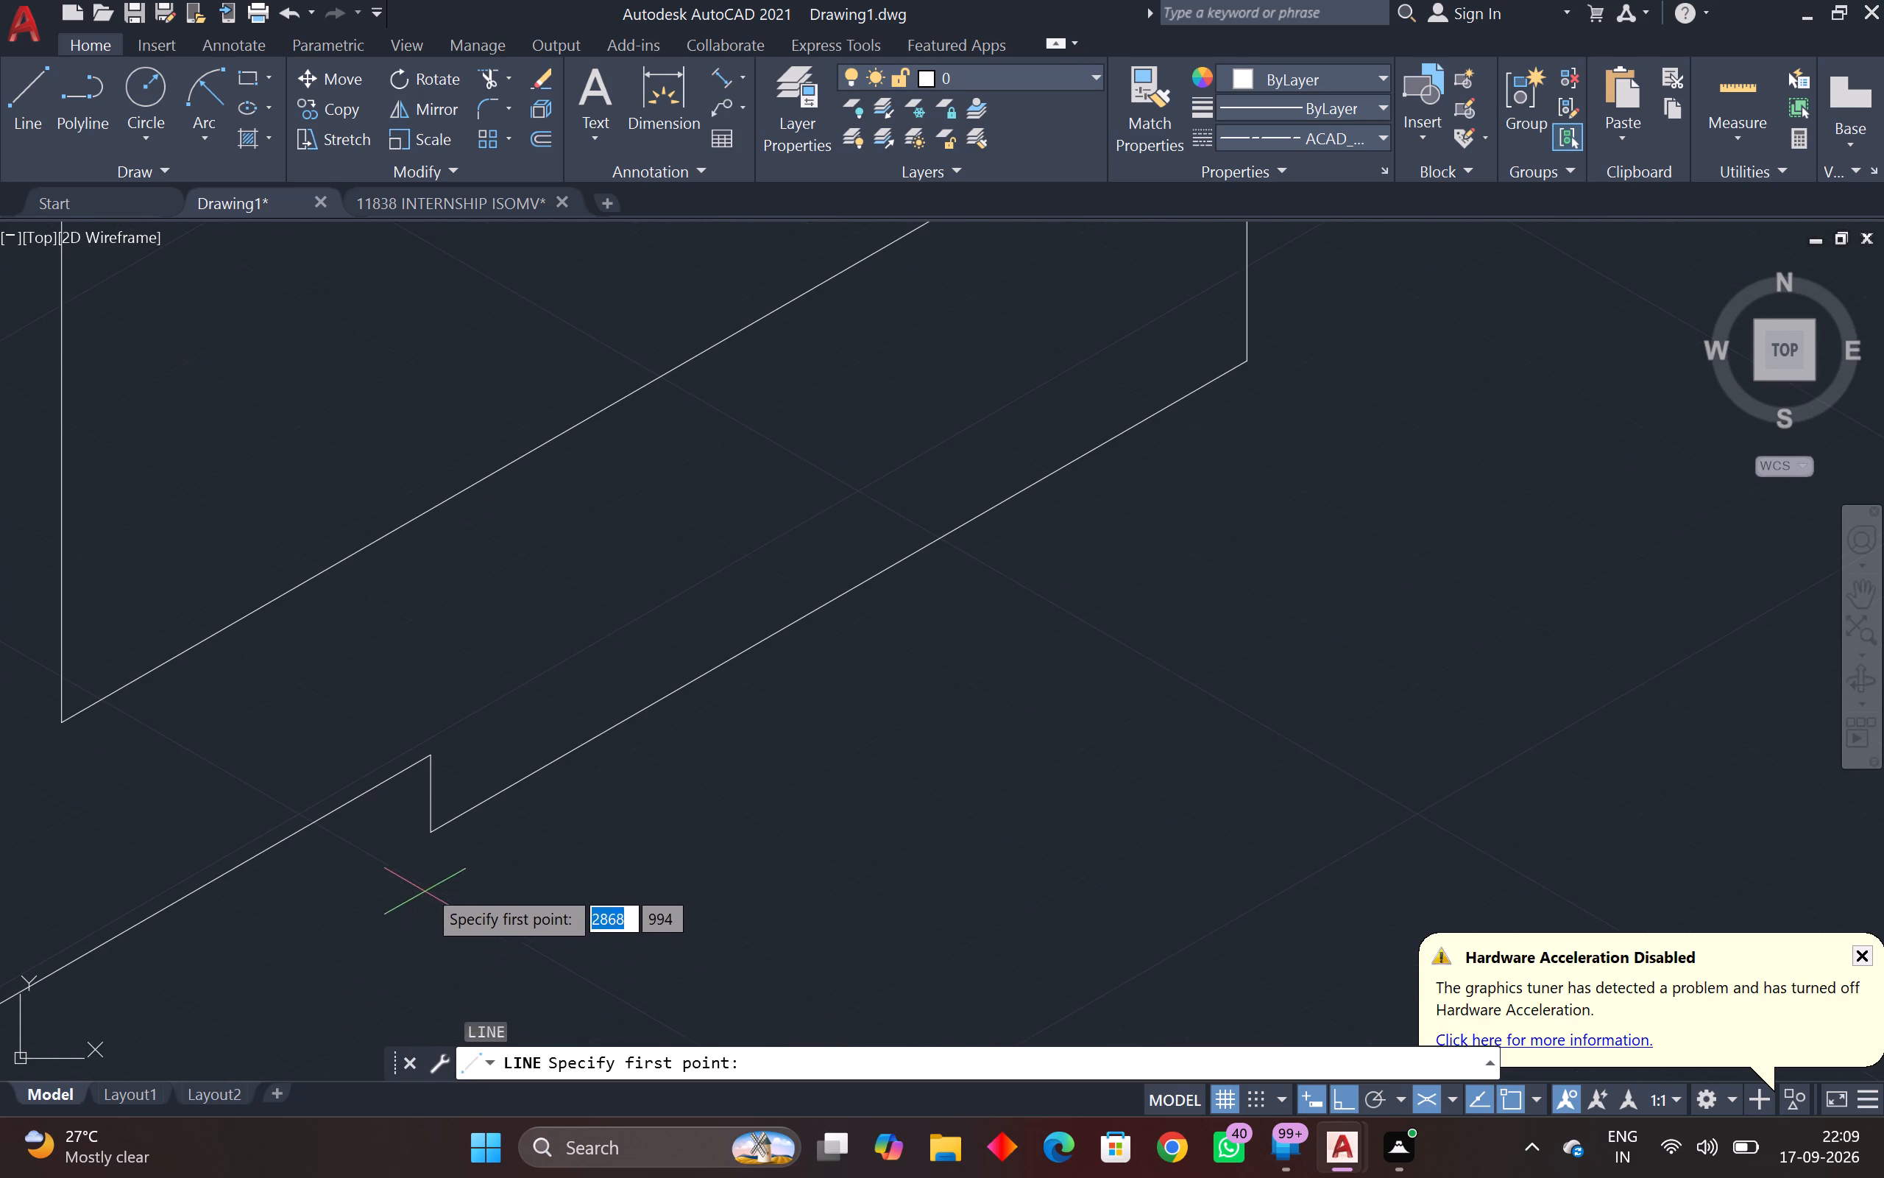
click(428, 830)
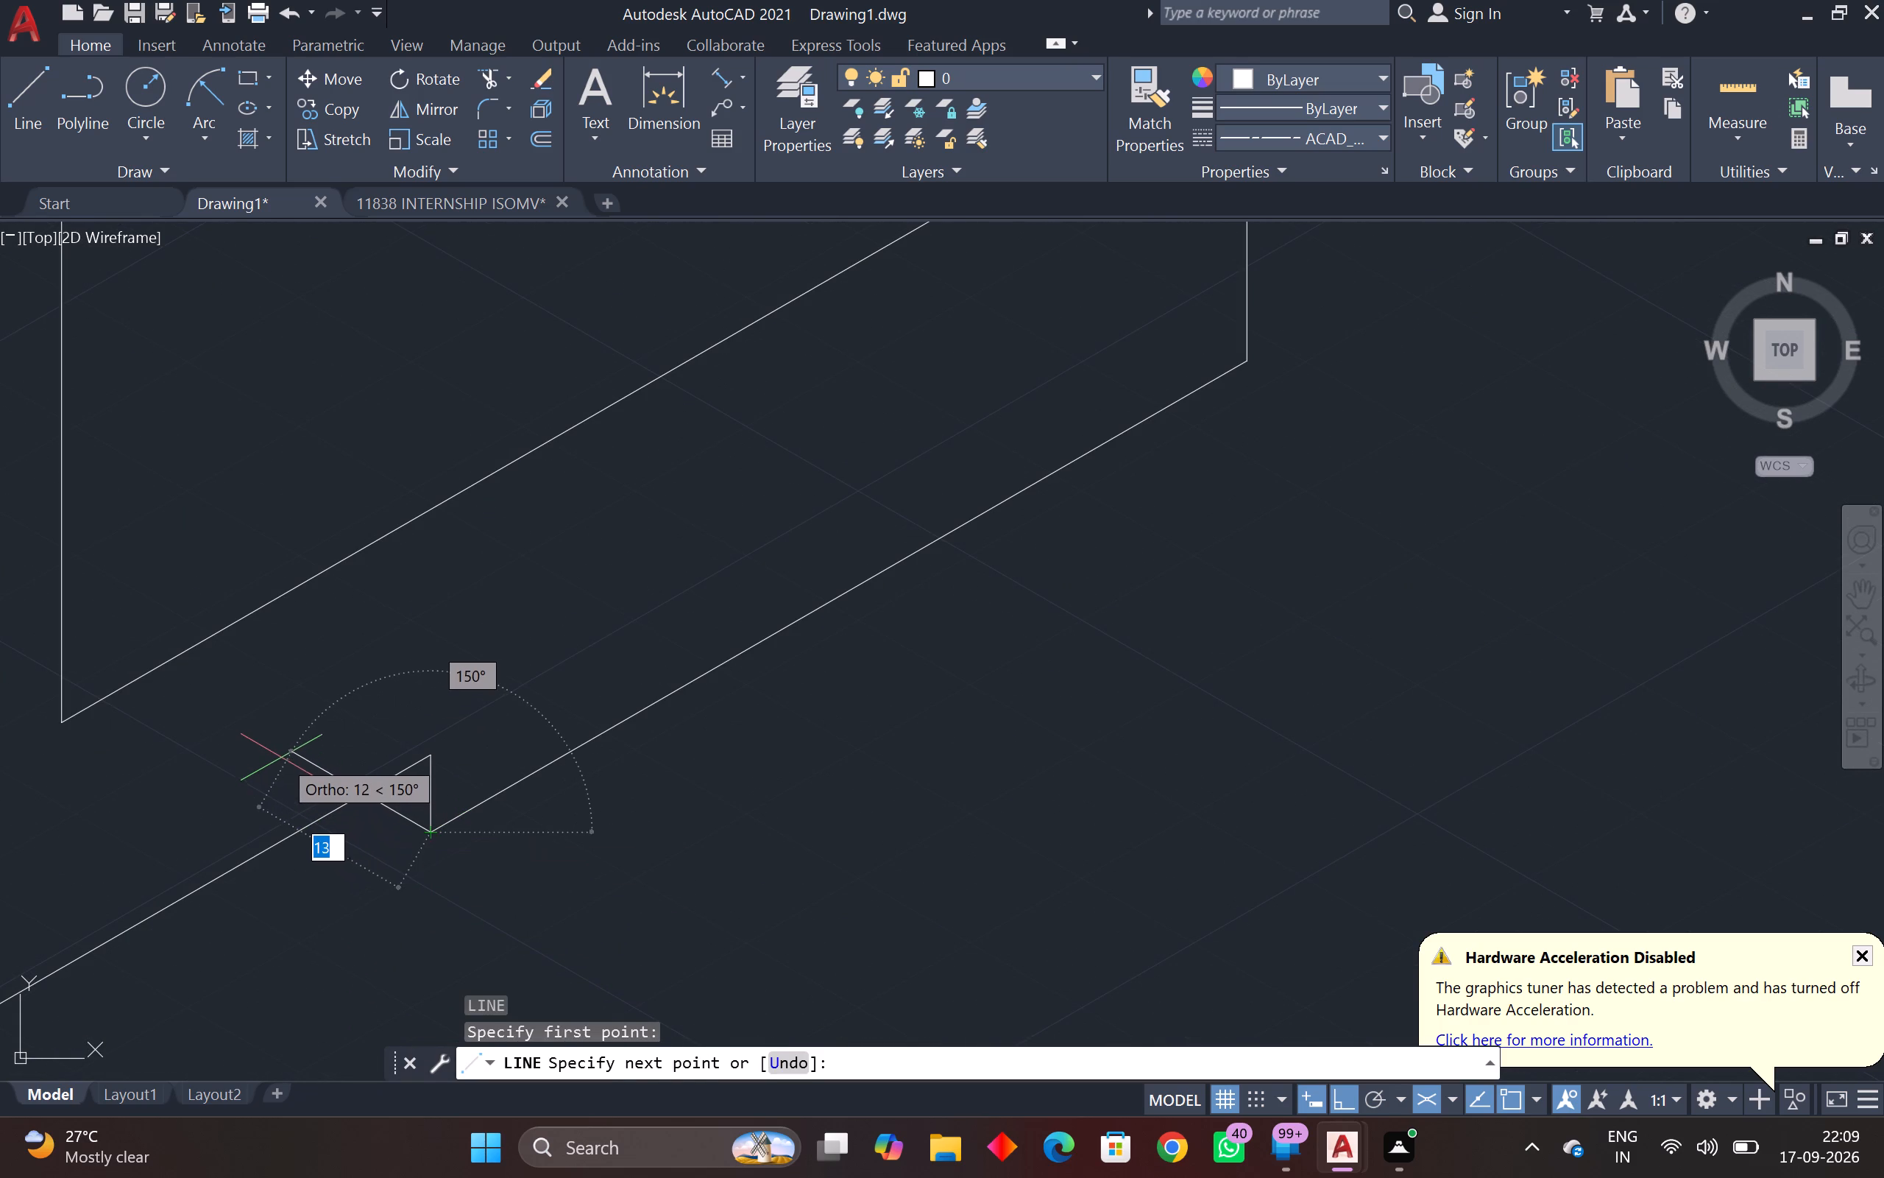
click(281, 756)
key(Escape)
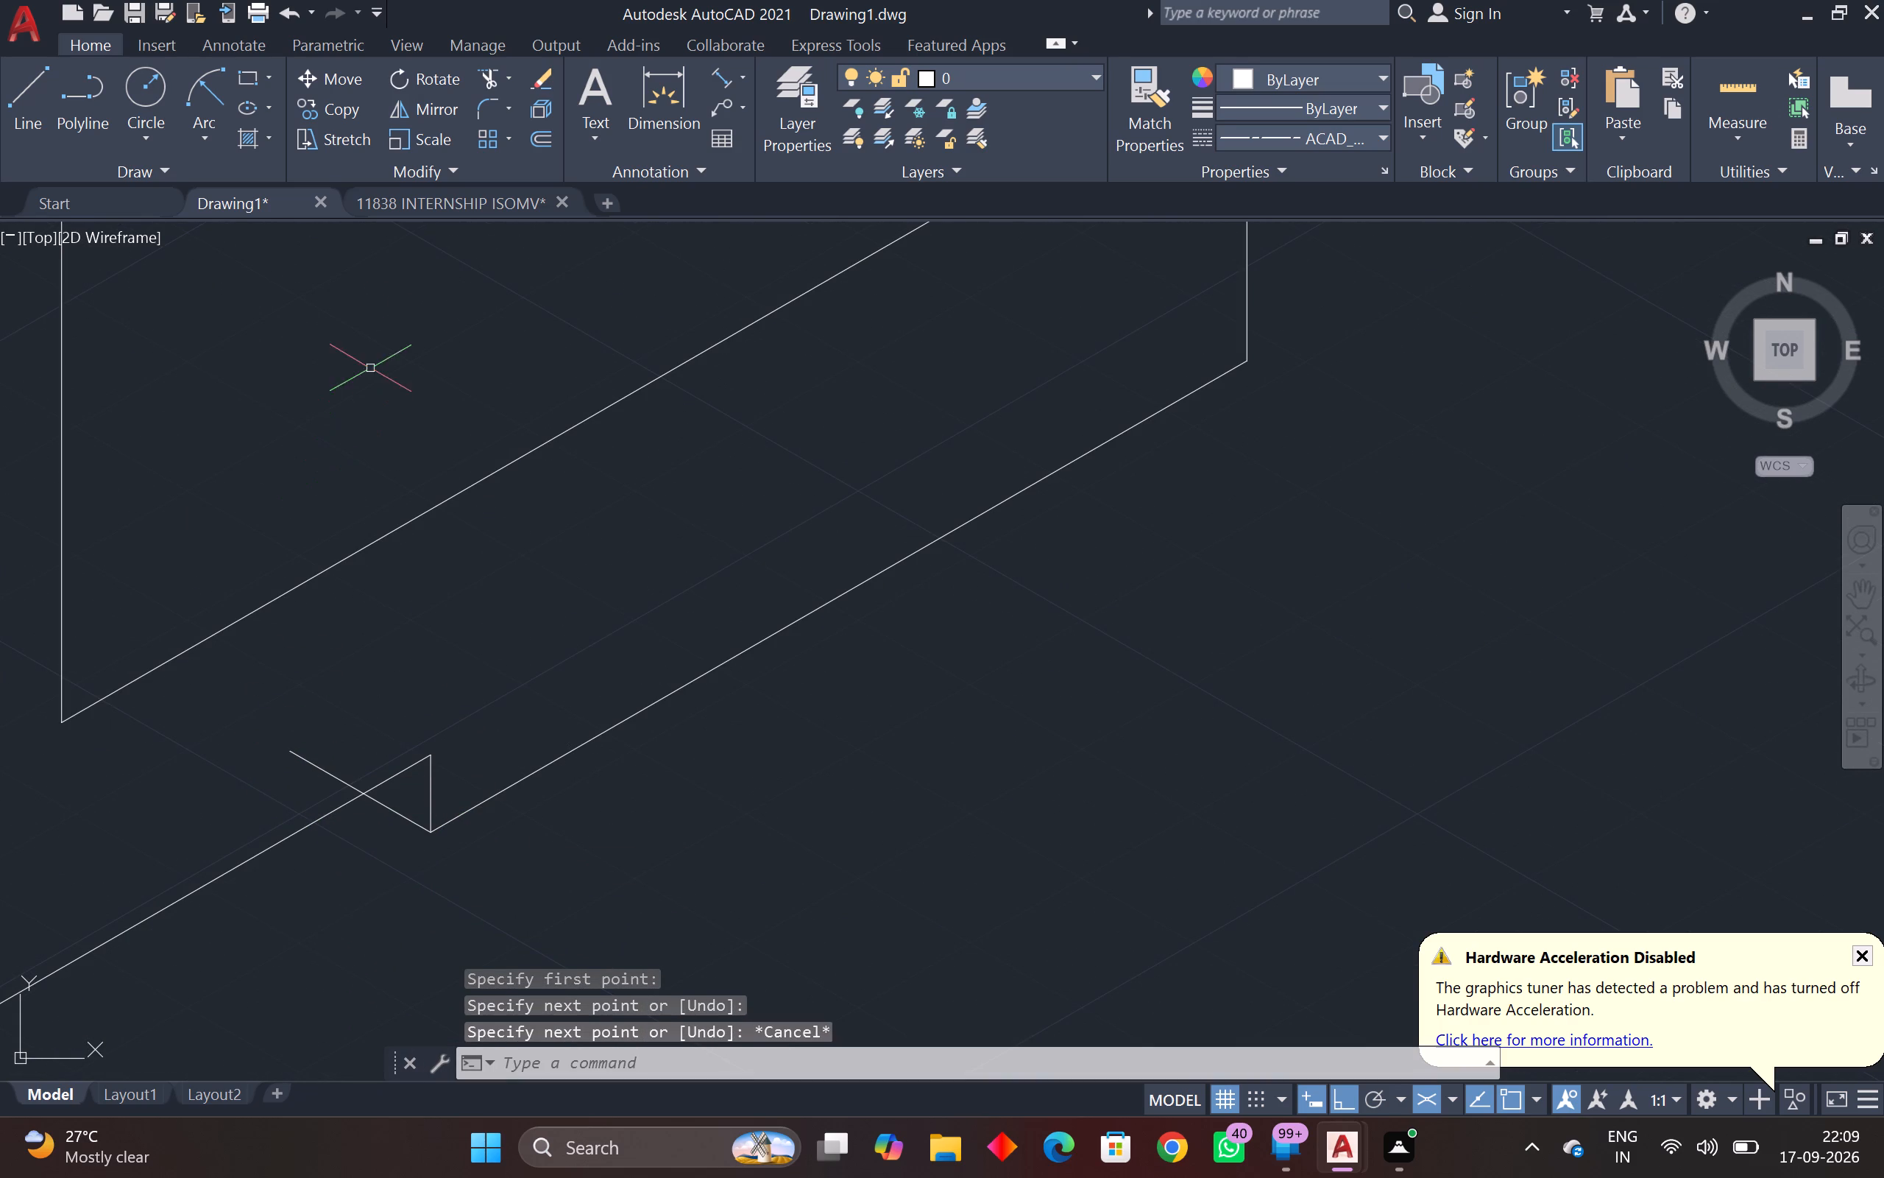
Trim the 150° notch line back to the long side face's bottom edge, removing the part that extends beyond it.
click(484, 80)
drag(322, 739, 303, 756)
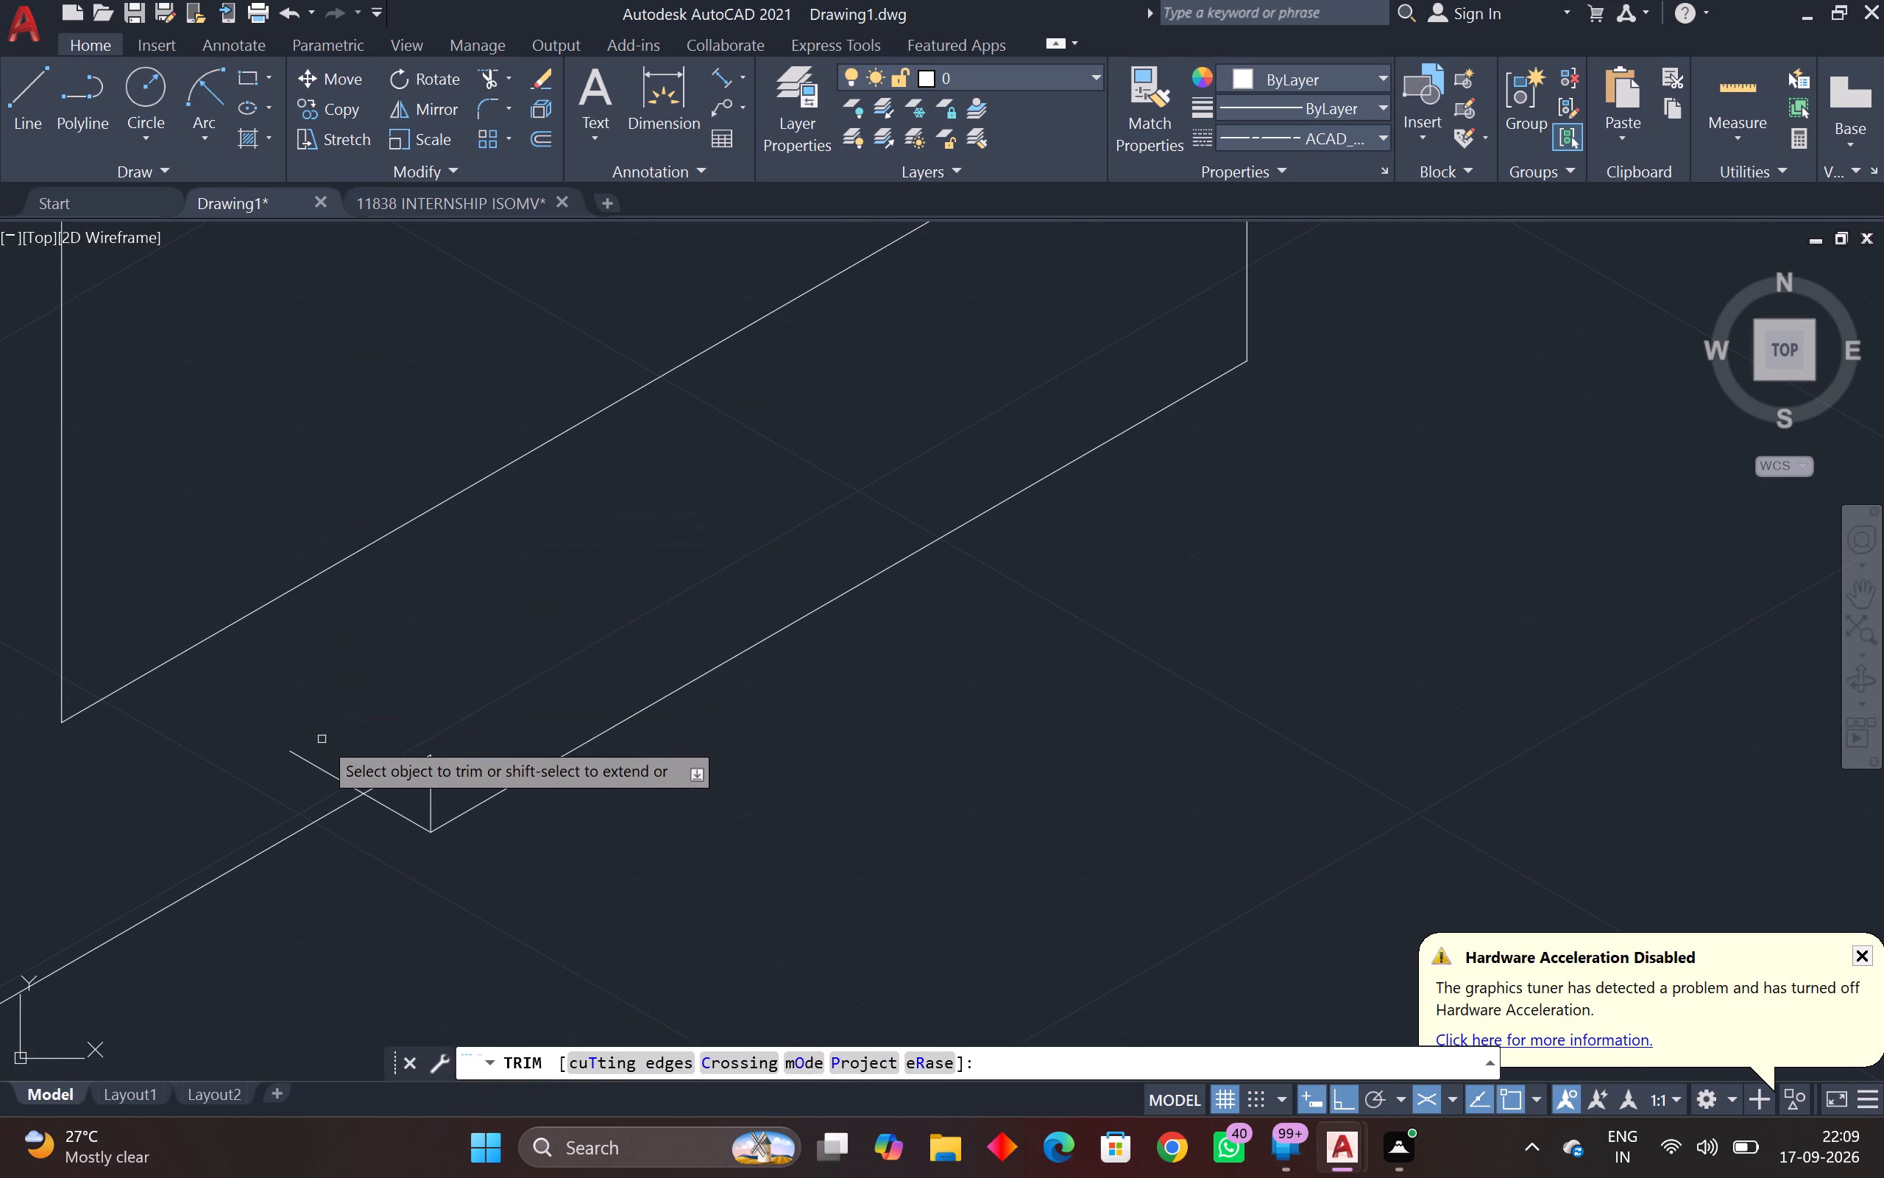
click(226, 797)
scroll(258, 785, down, 2)
middle_drag(258, 784, 772, 922)
key(Escape)
key(Escape)
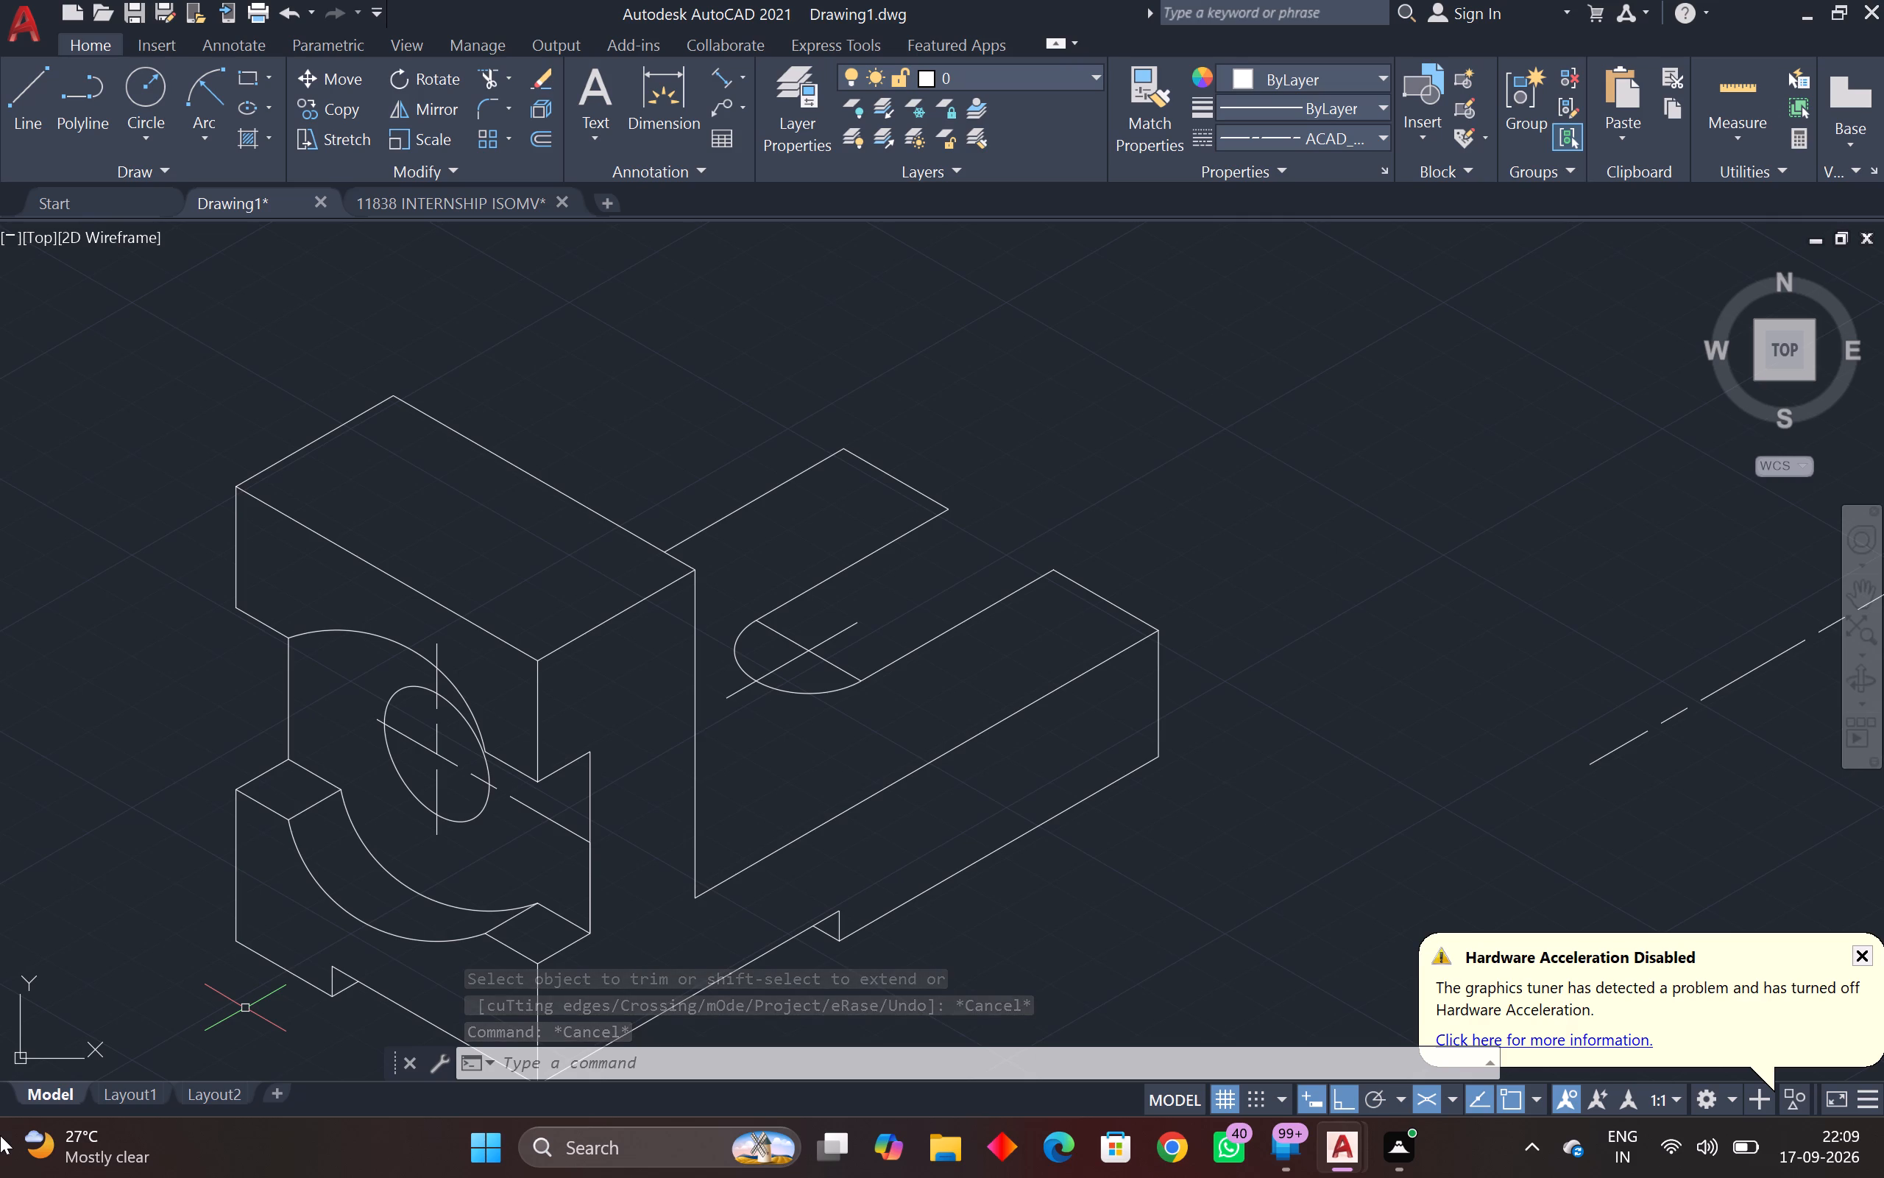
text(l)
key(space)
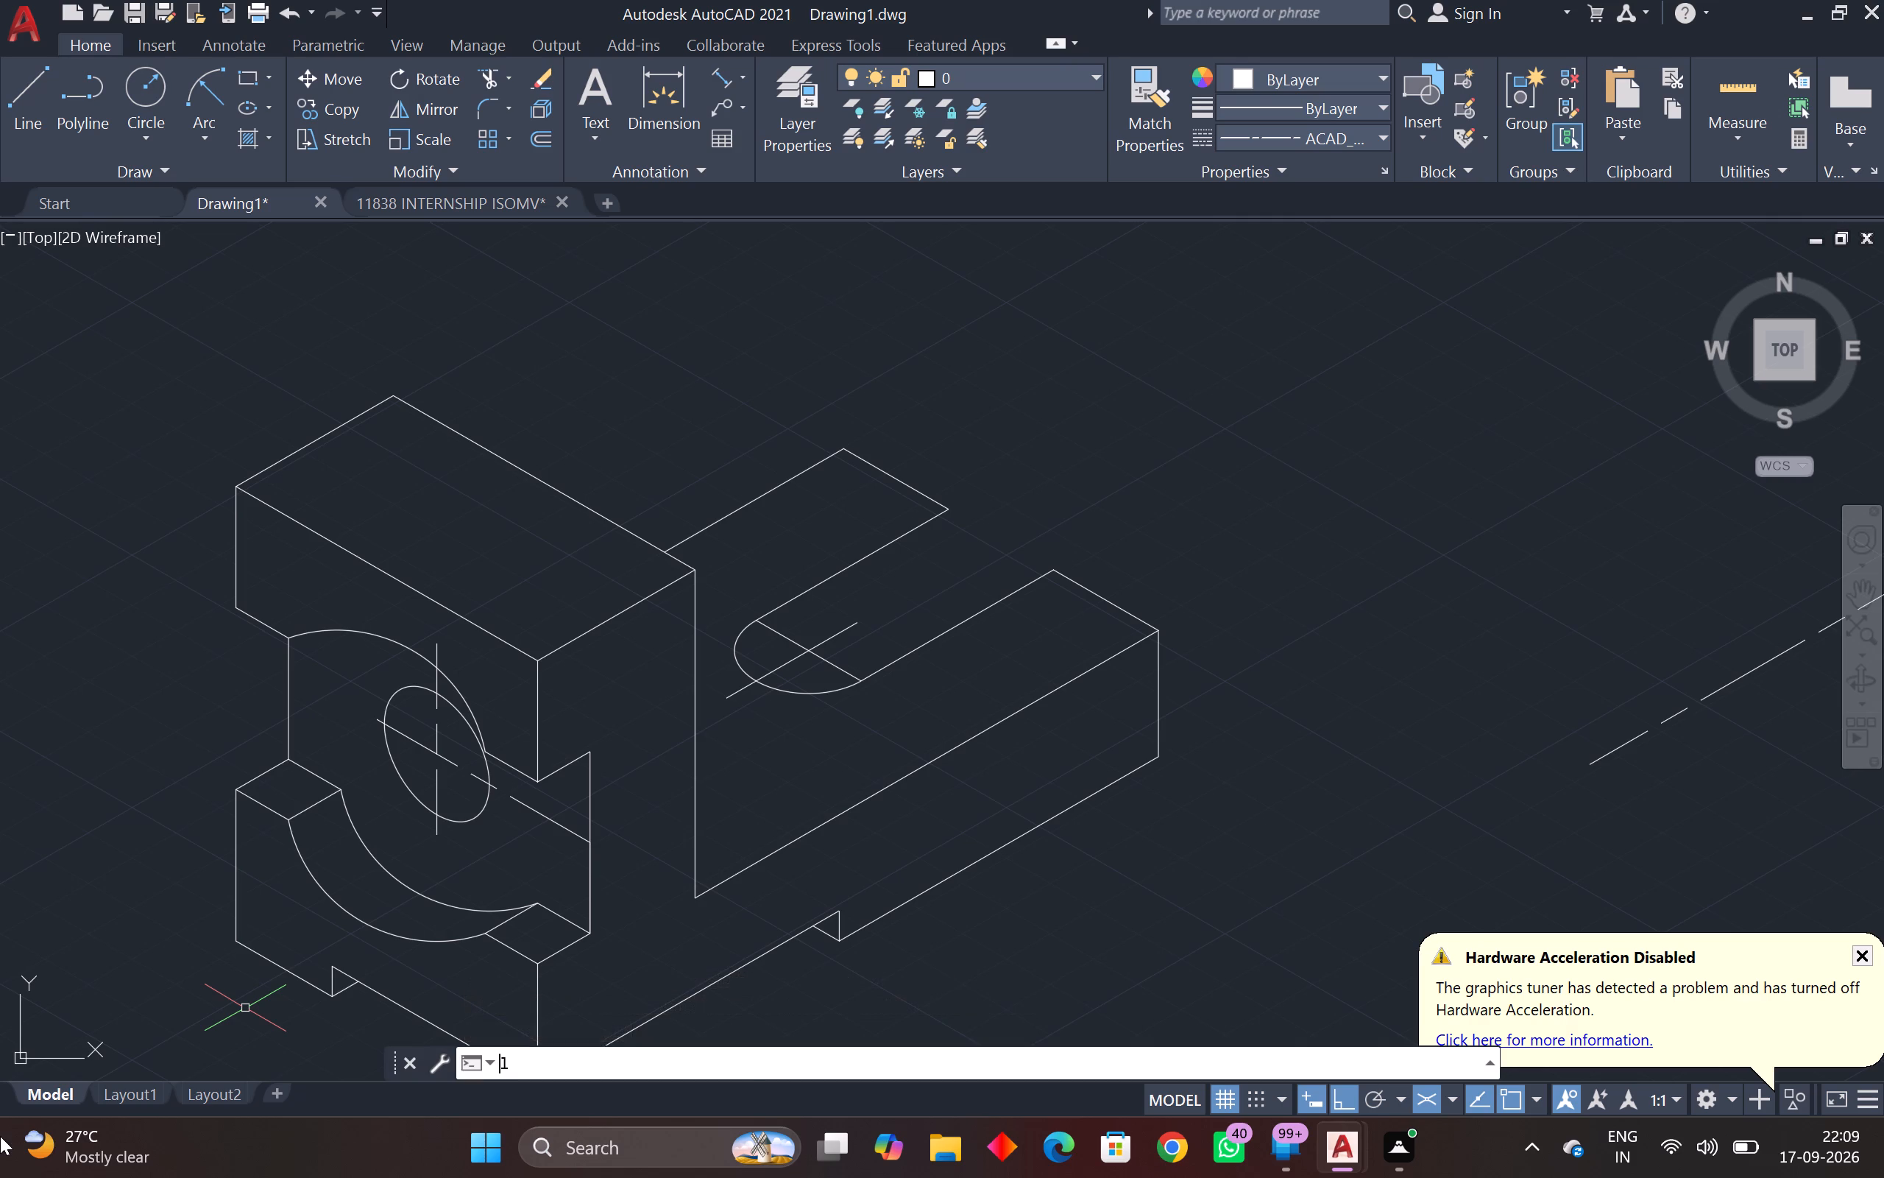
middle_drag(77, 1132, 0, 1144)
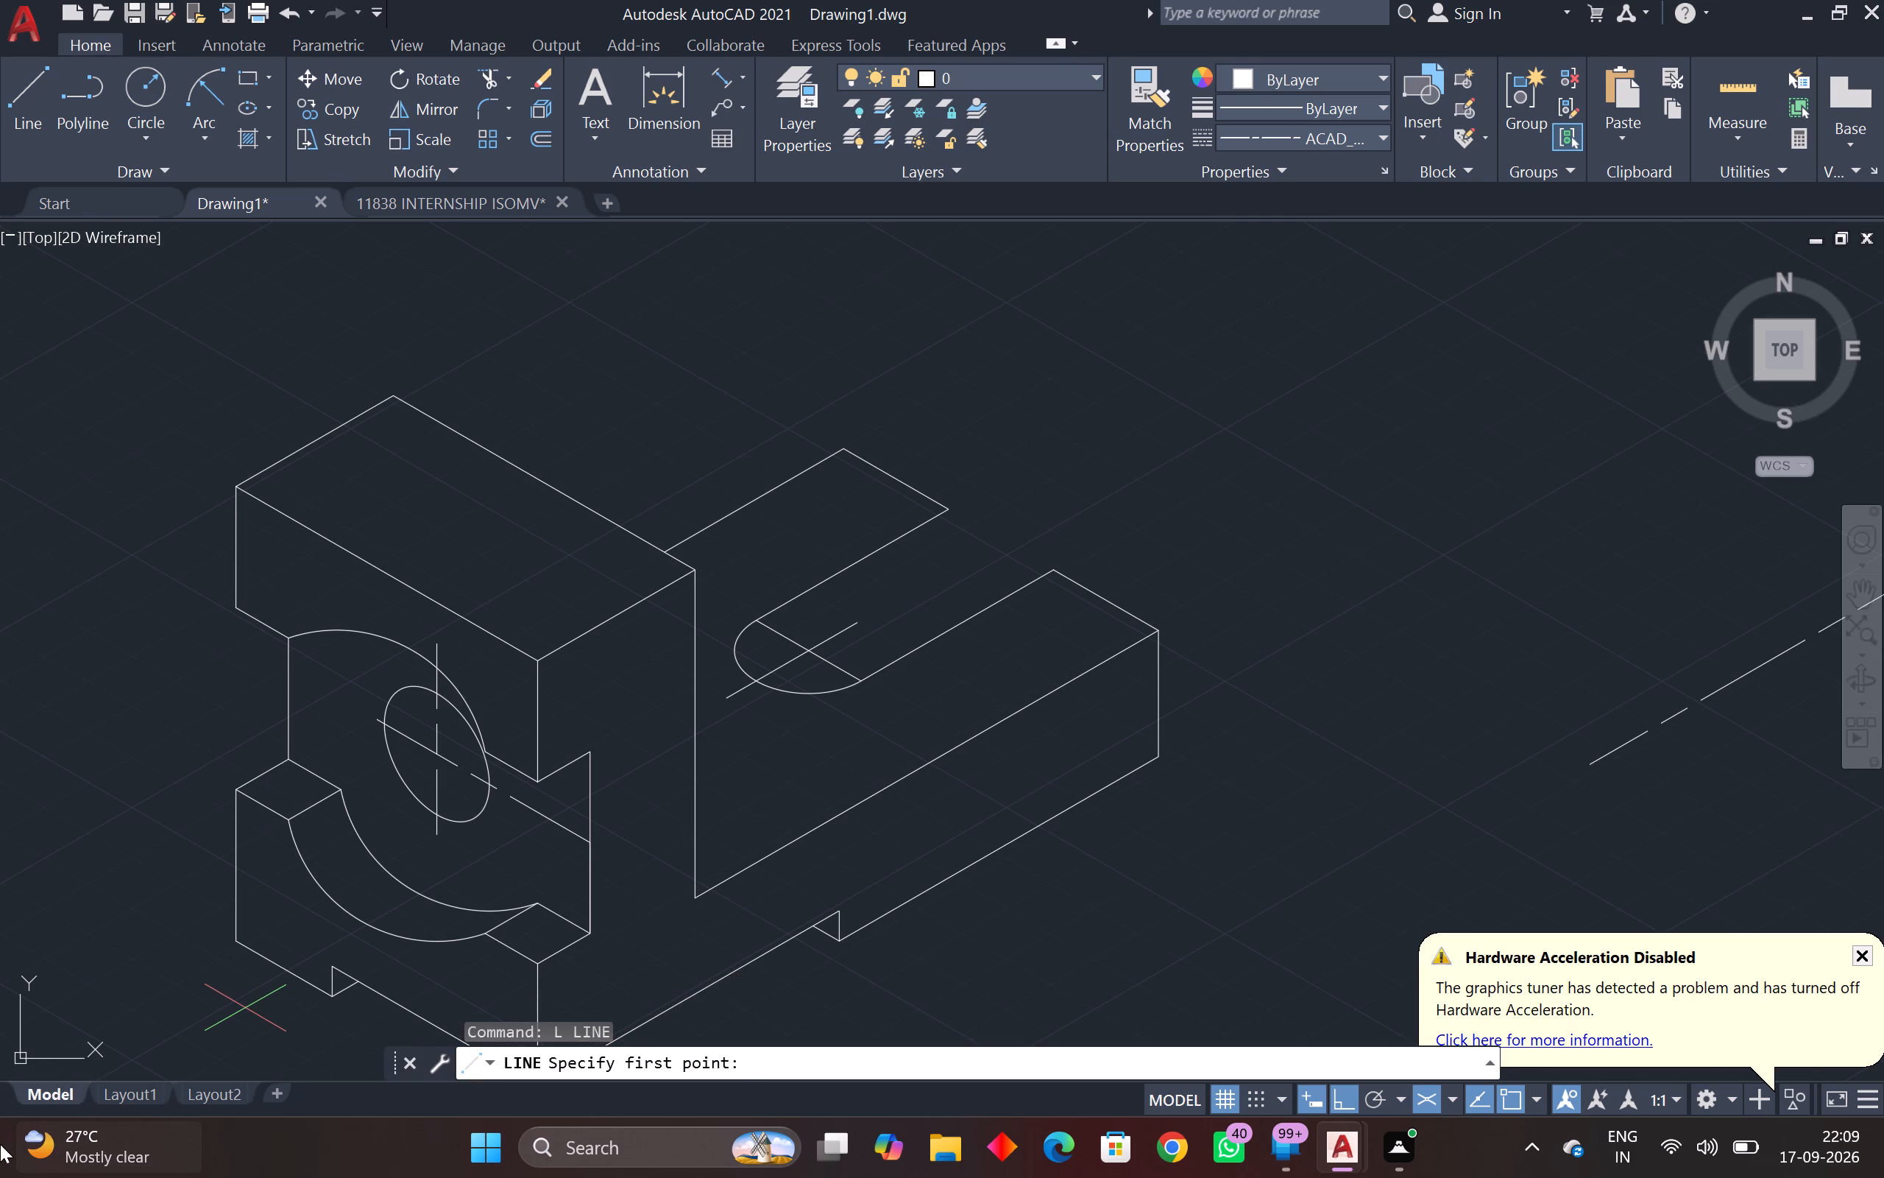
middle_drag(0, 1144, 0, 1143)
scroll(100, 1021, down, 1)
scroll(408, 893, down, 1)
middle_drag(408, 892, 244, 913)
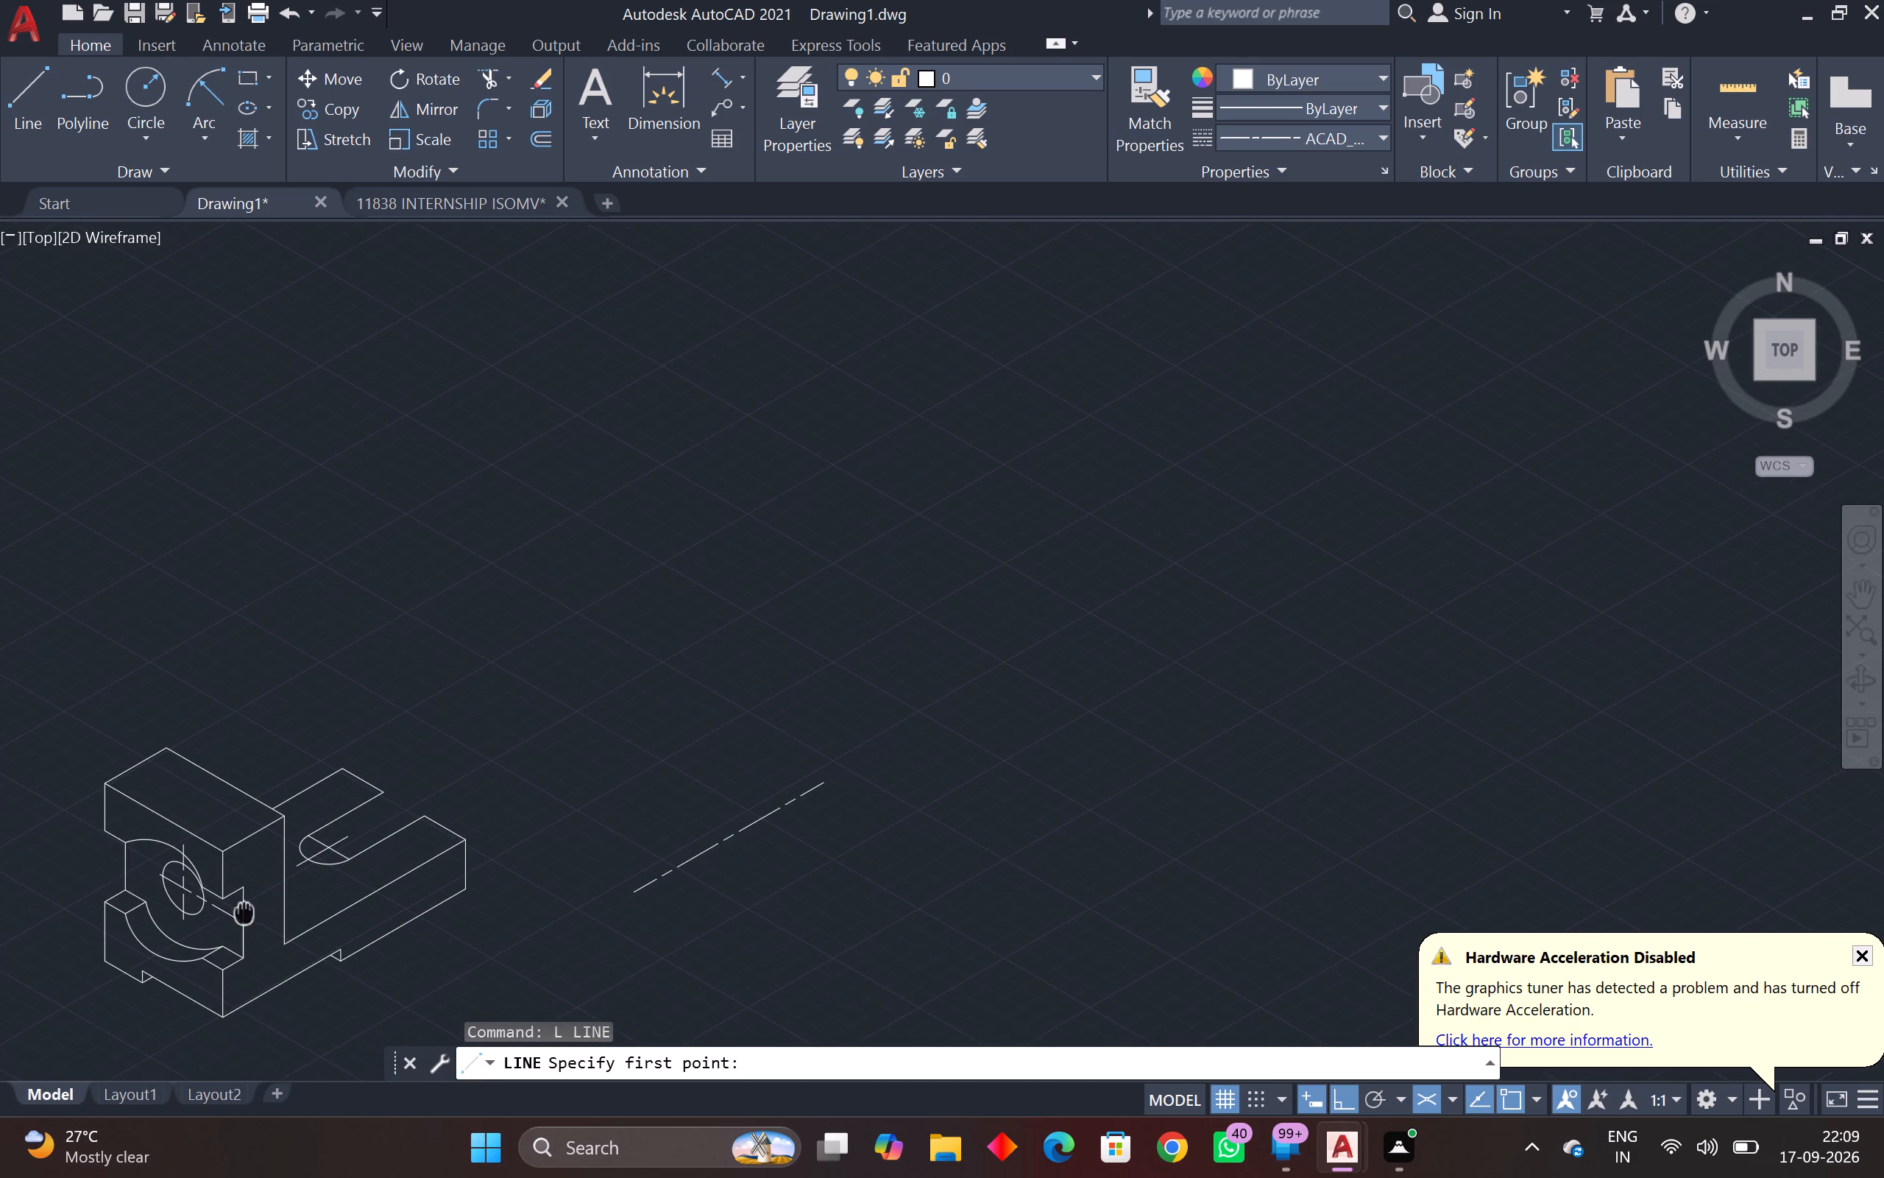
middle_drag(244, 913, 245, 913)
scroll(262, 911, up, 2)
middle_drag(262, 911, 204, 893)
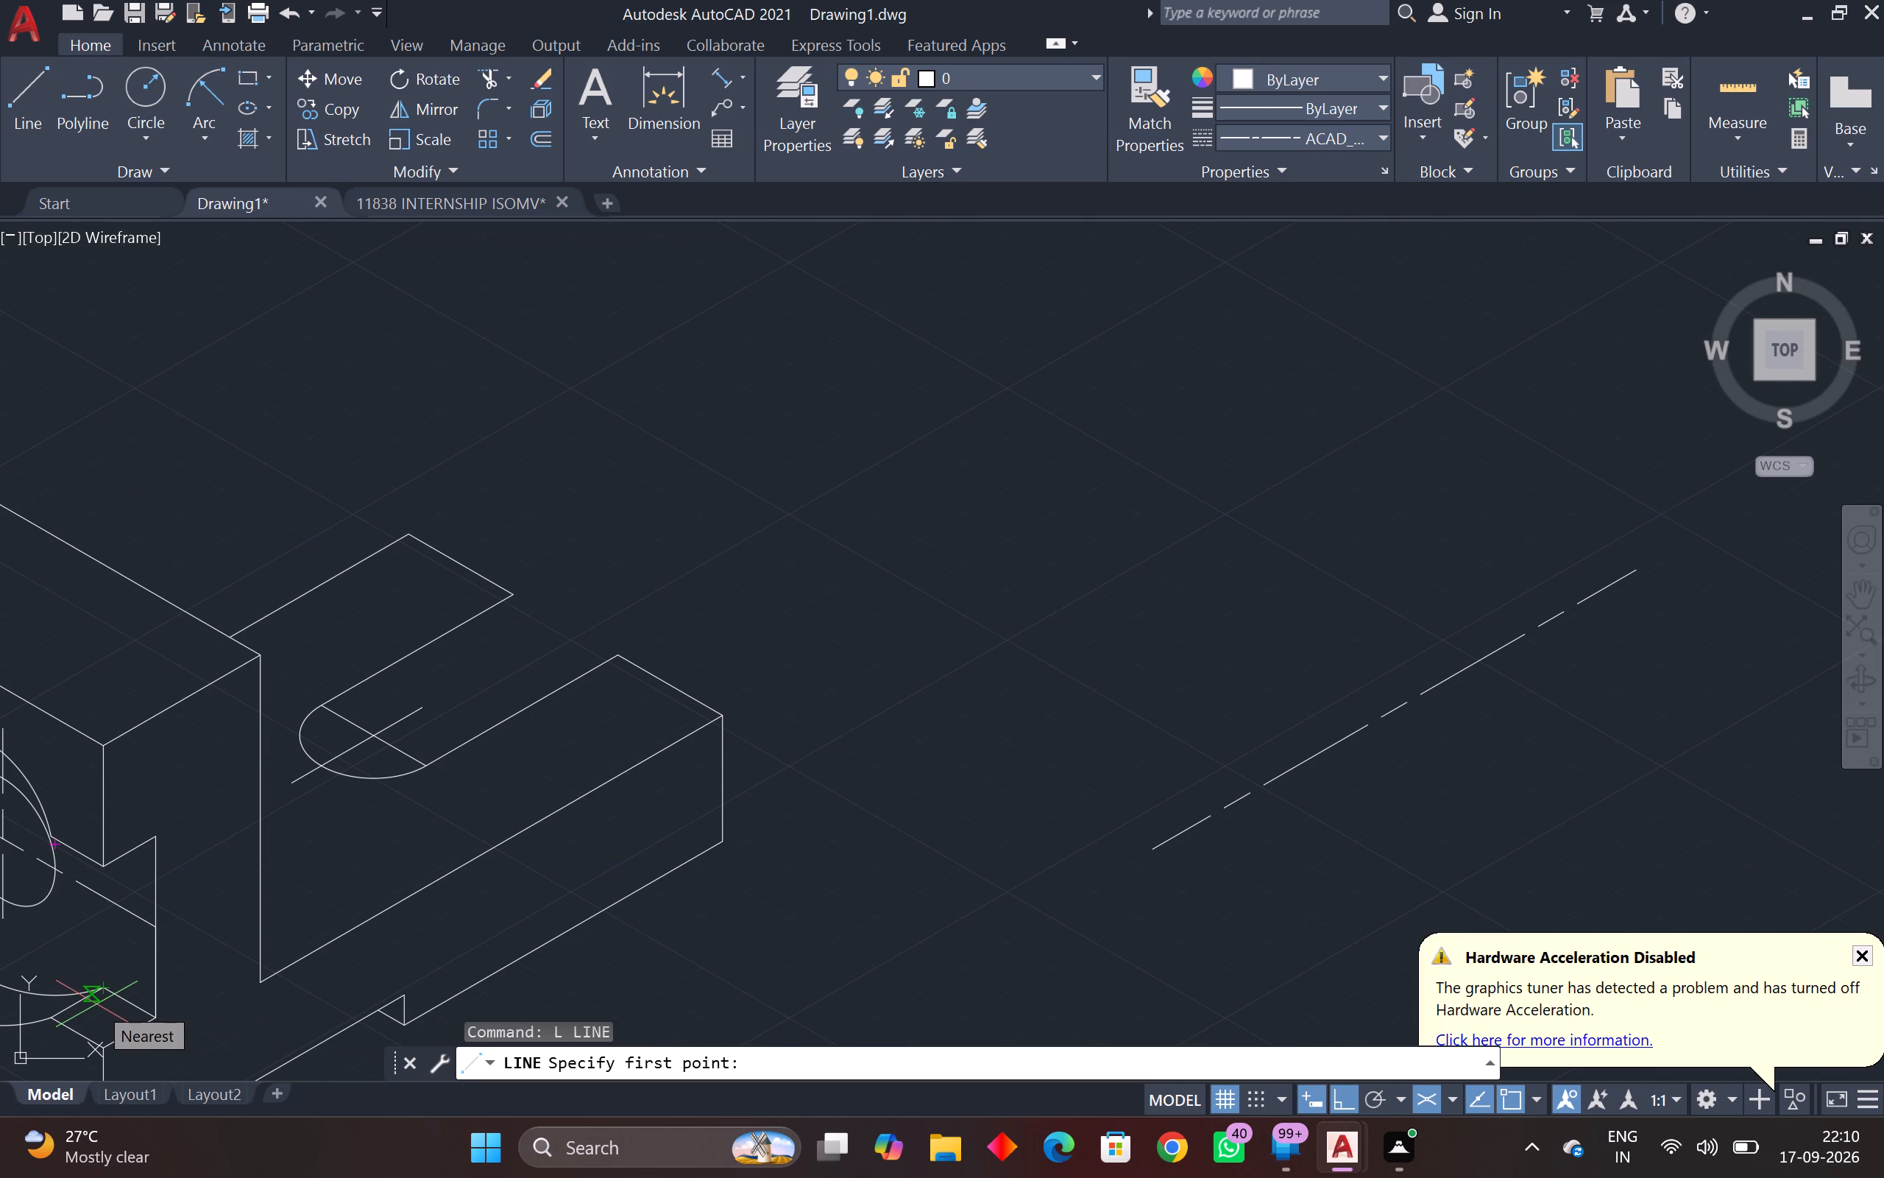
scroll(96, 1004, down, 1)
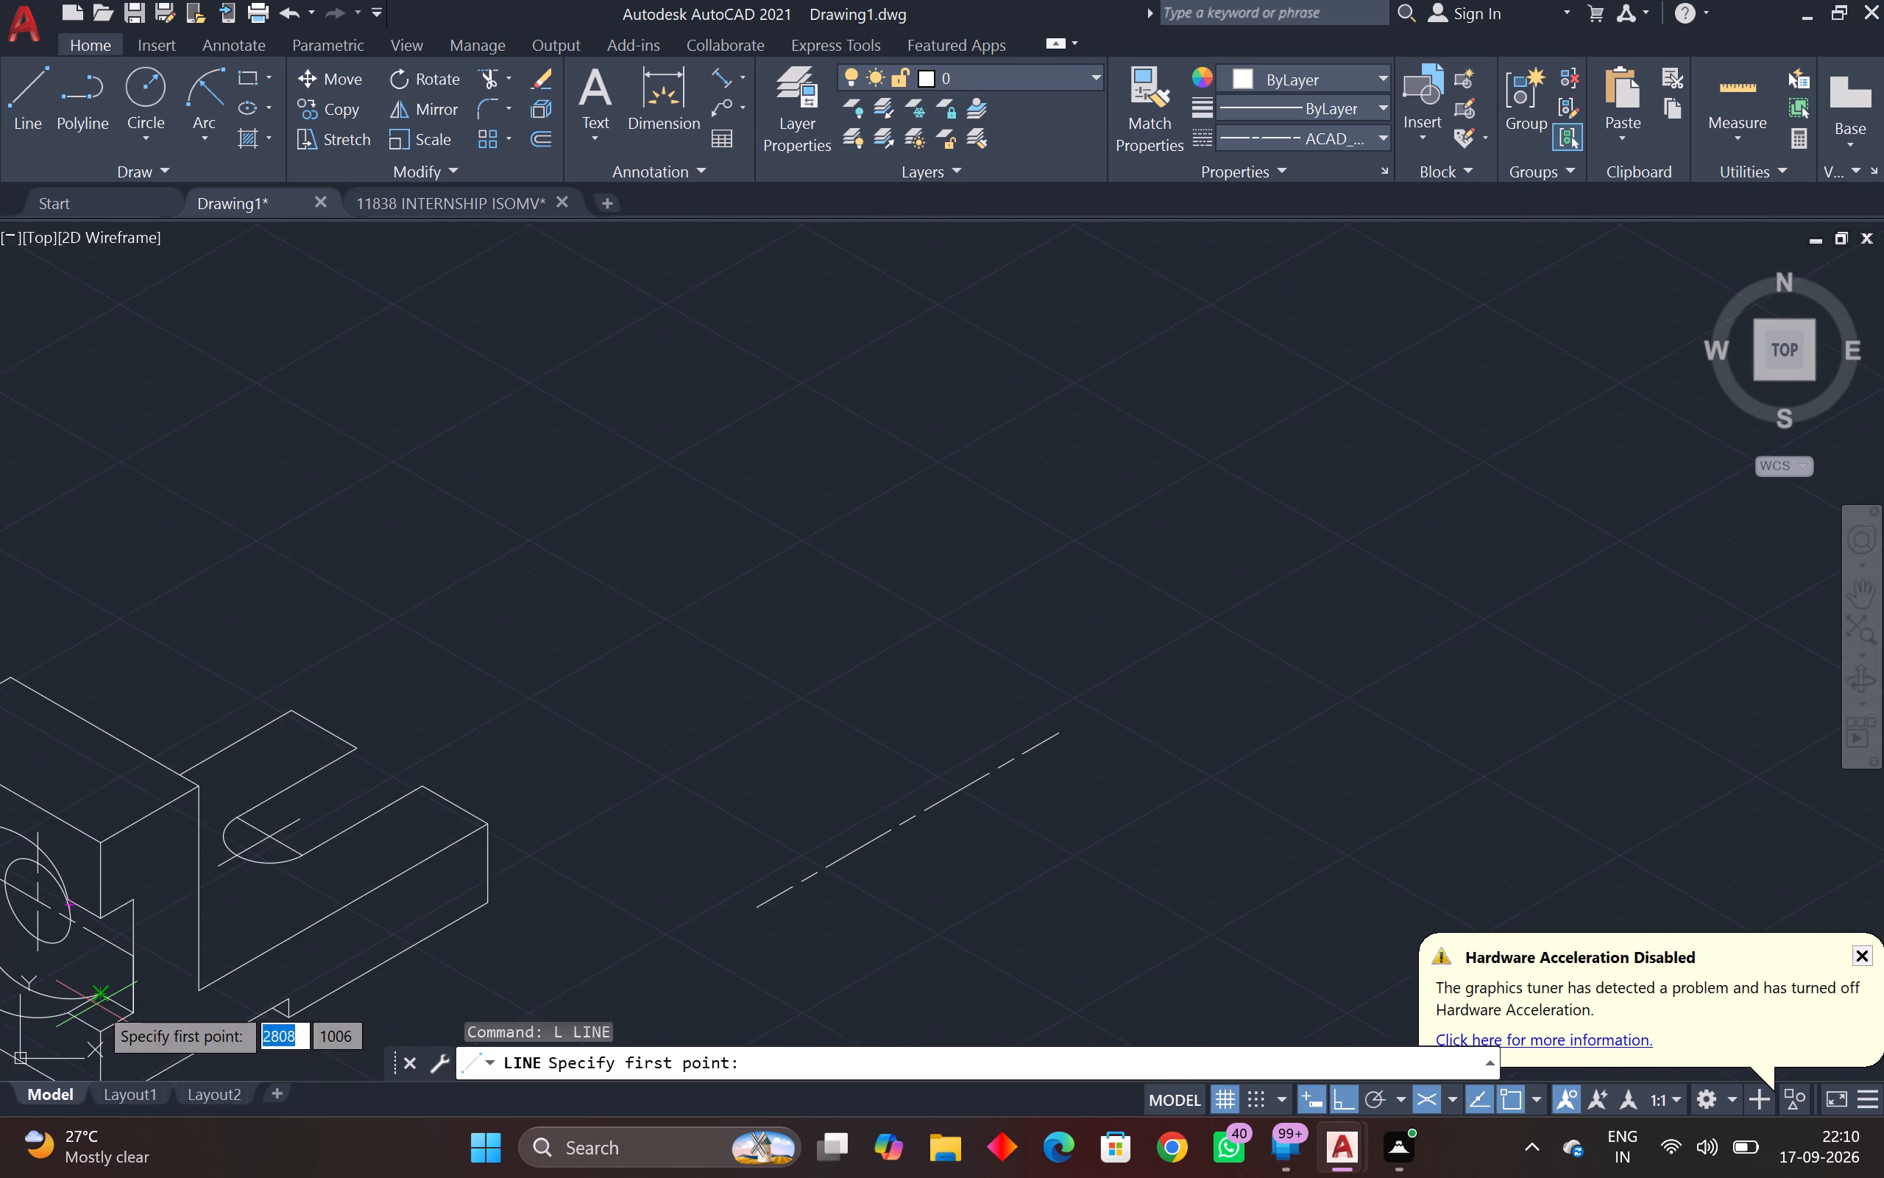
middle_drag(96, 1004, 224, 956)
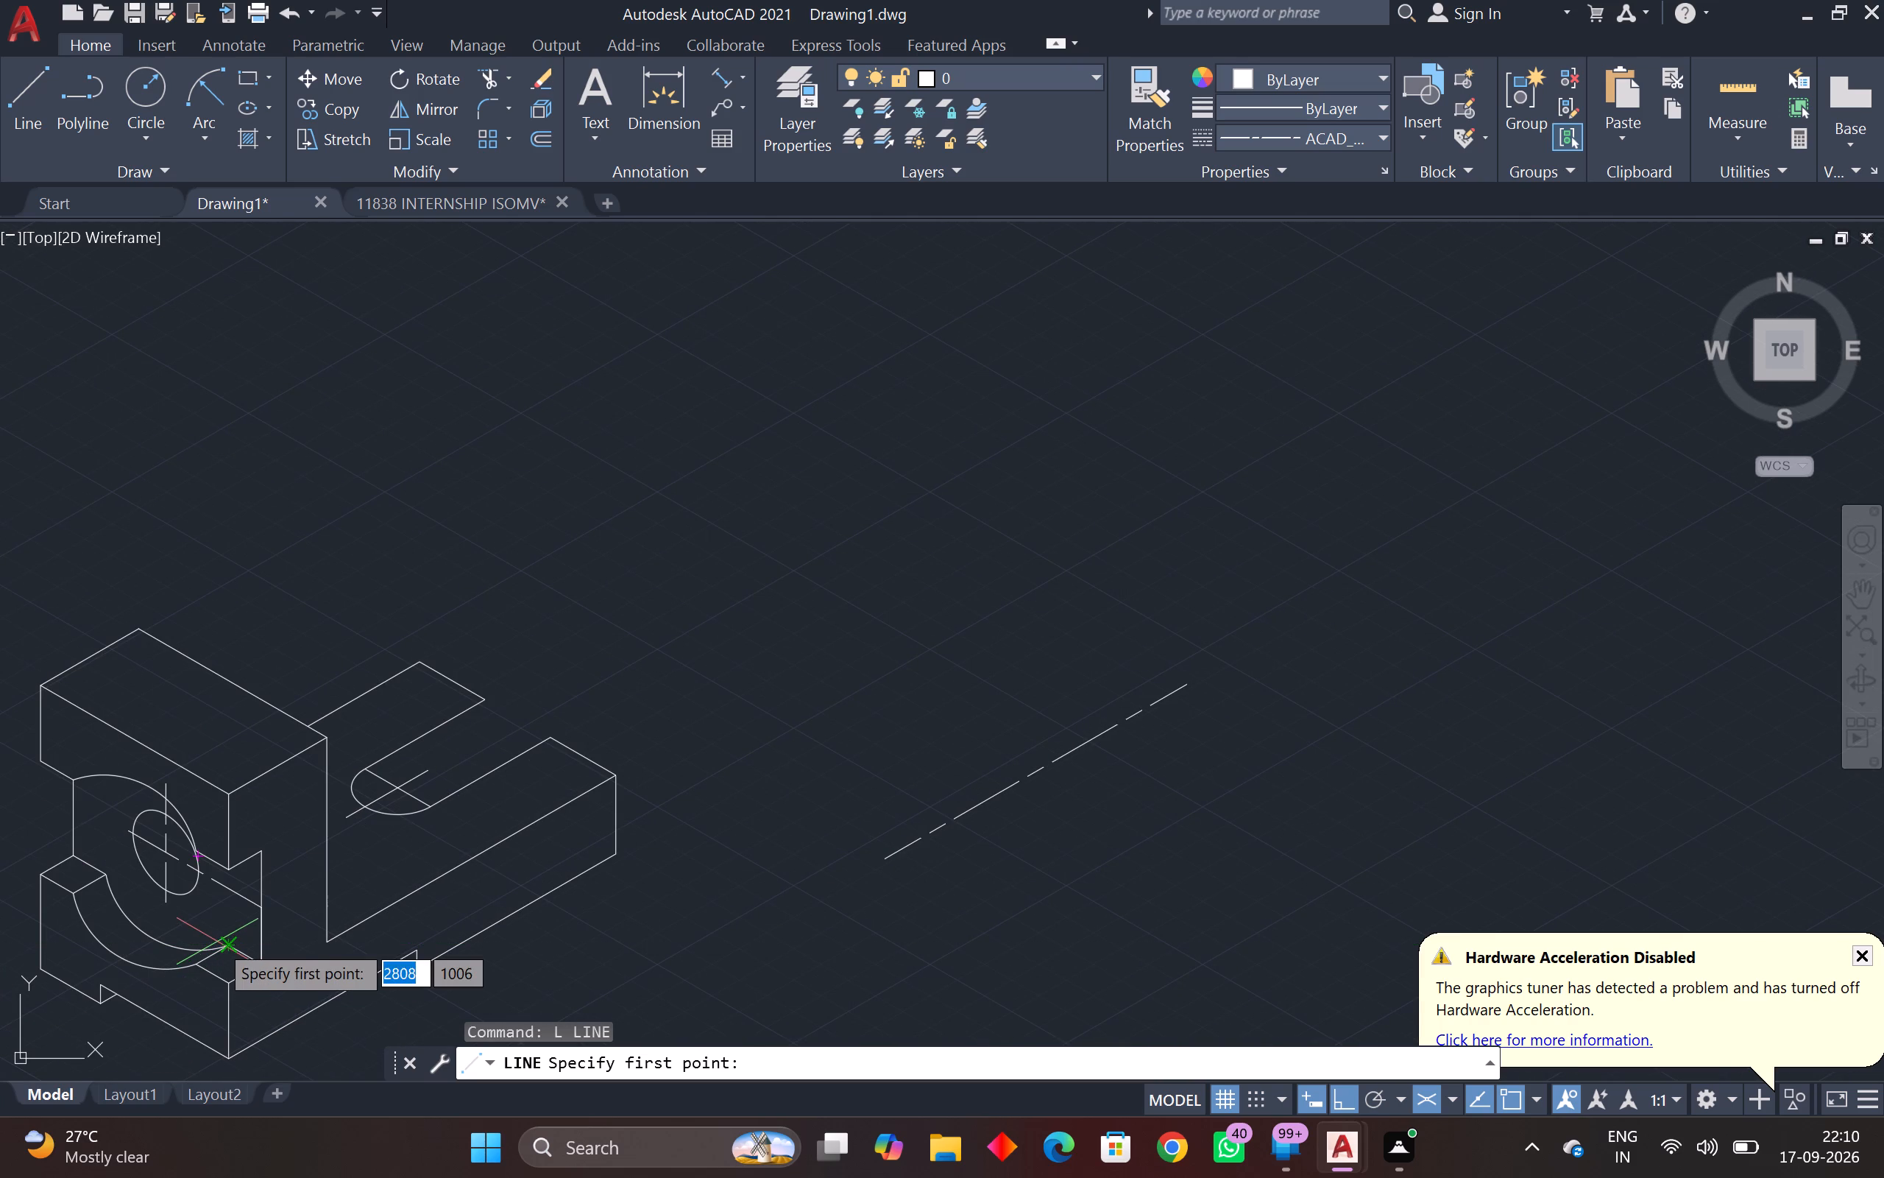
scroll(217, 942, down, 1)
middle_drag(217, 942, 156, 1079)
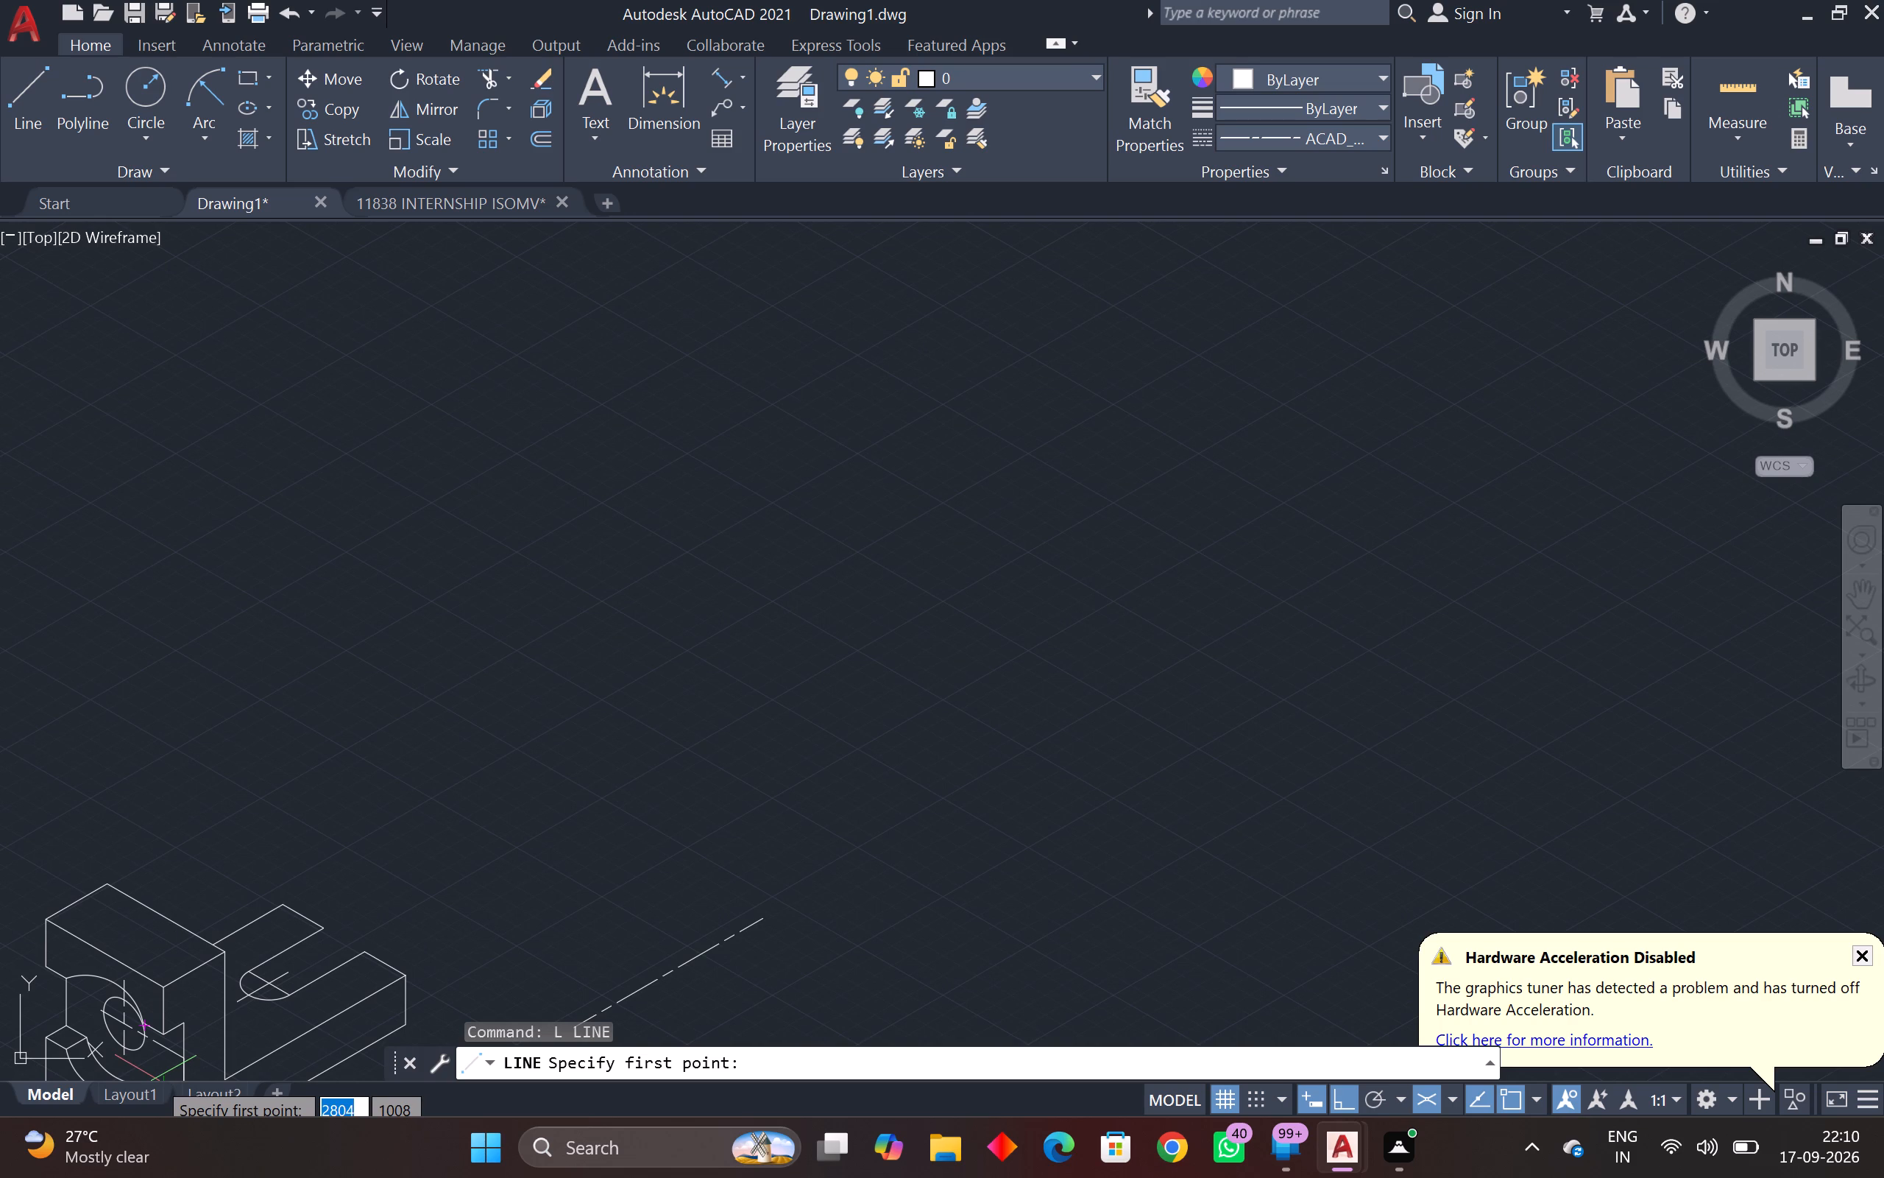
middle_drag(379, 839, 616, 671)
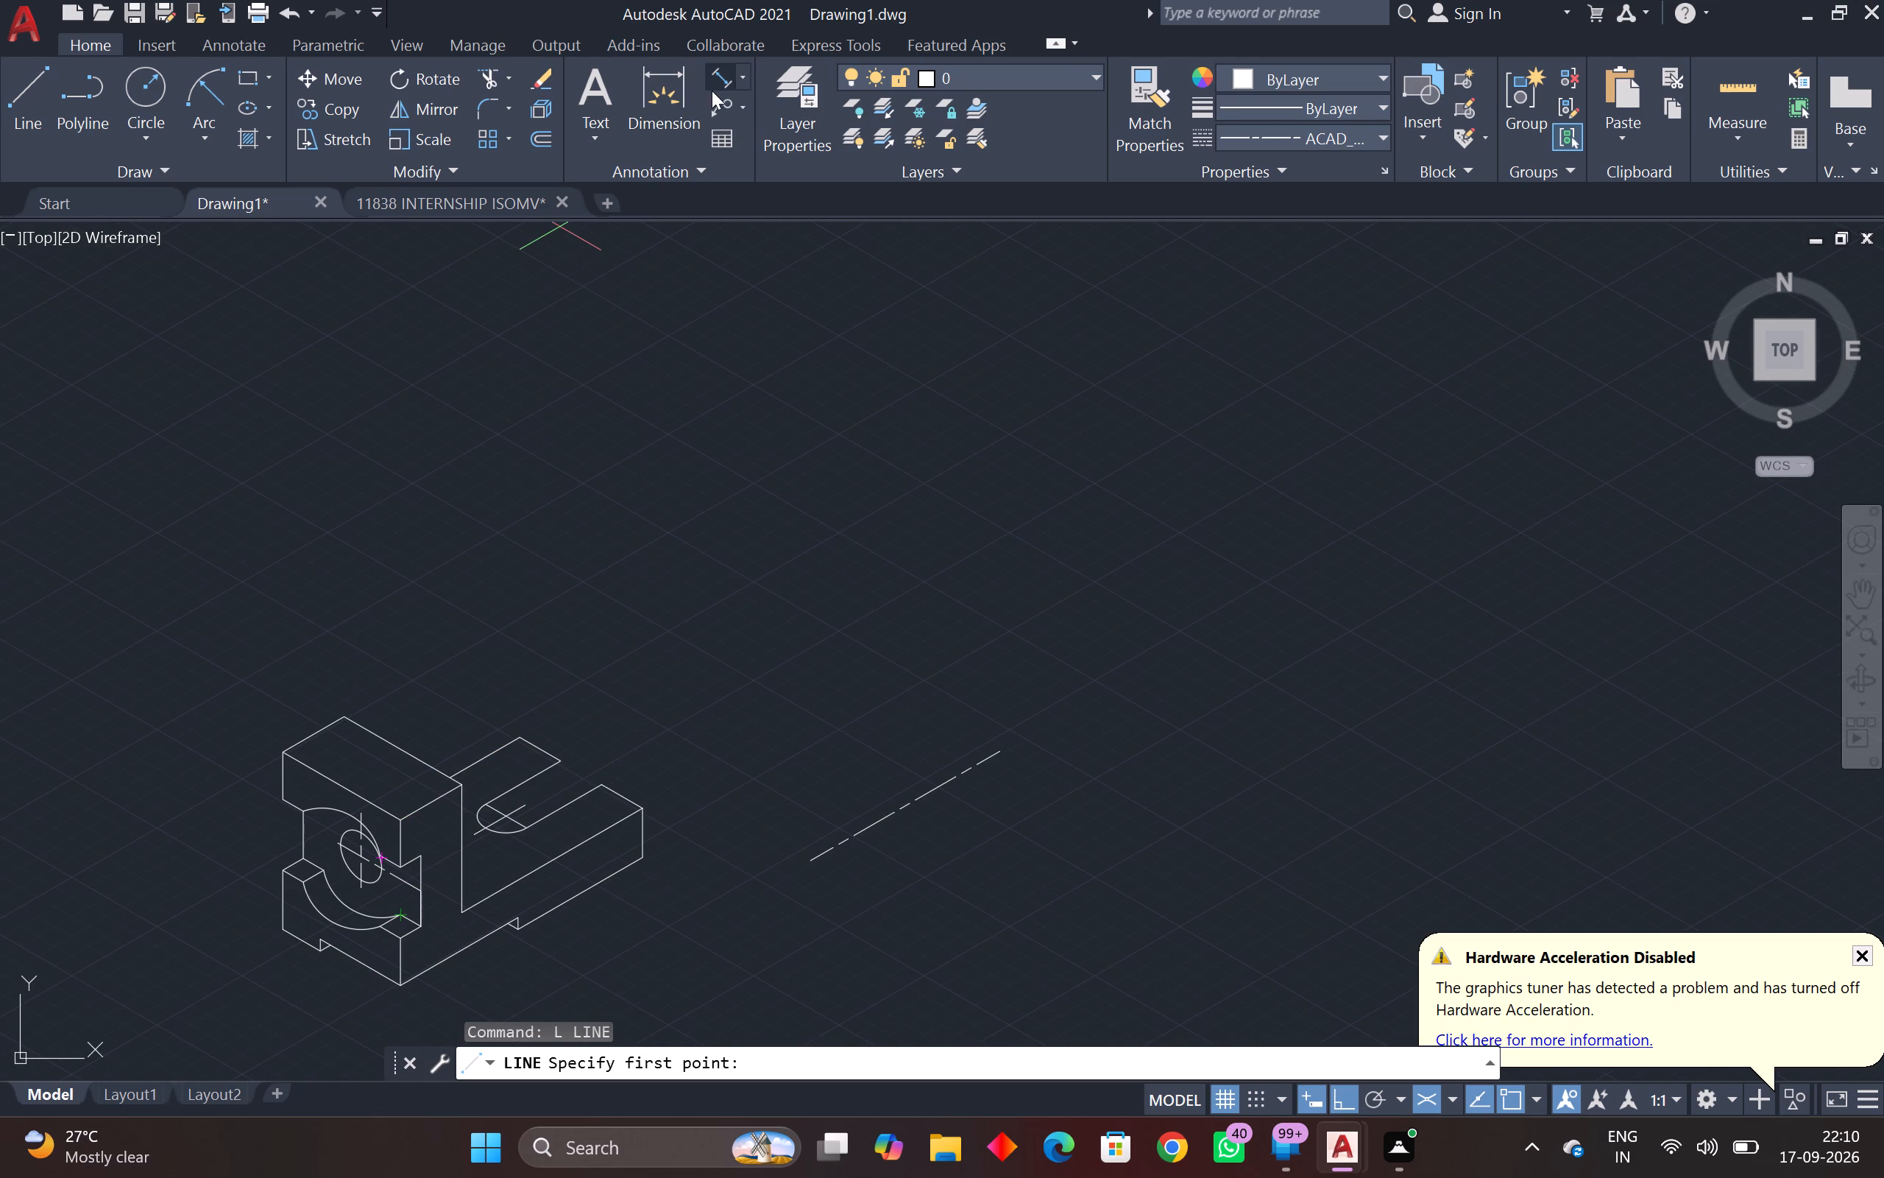
Add an aligned dimension to the top end edge of the slotted base's near arm, offset outward from the block.
click(716, 85)
scroll(598, 767, up, 2)
middle_drag(598, 767, 620, 558)
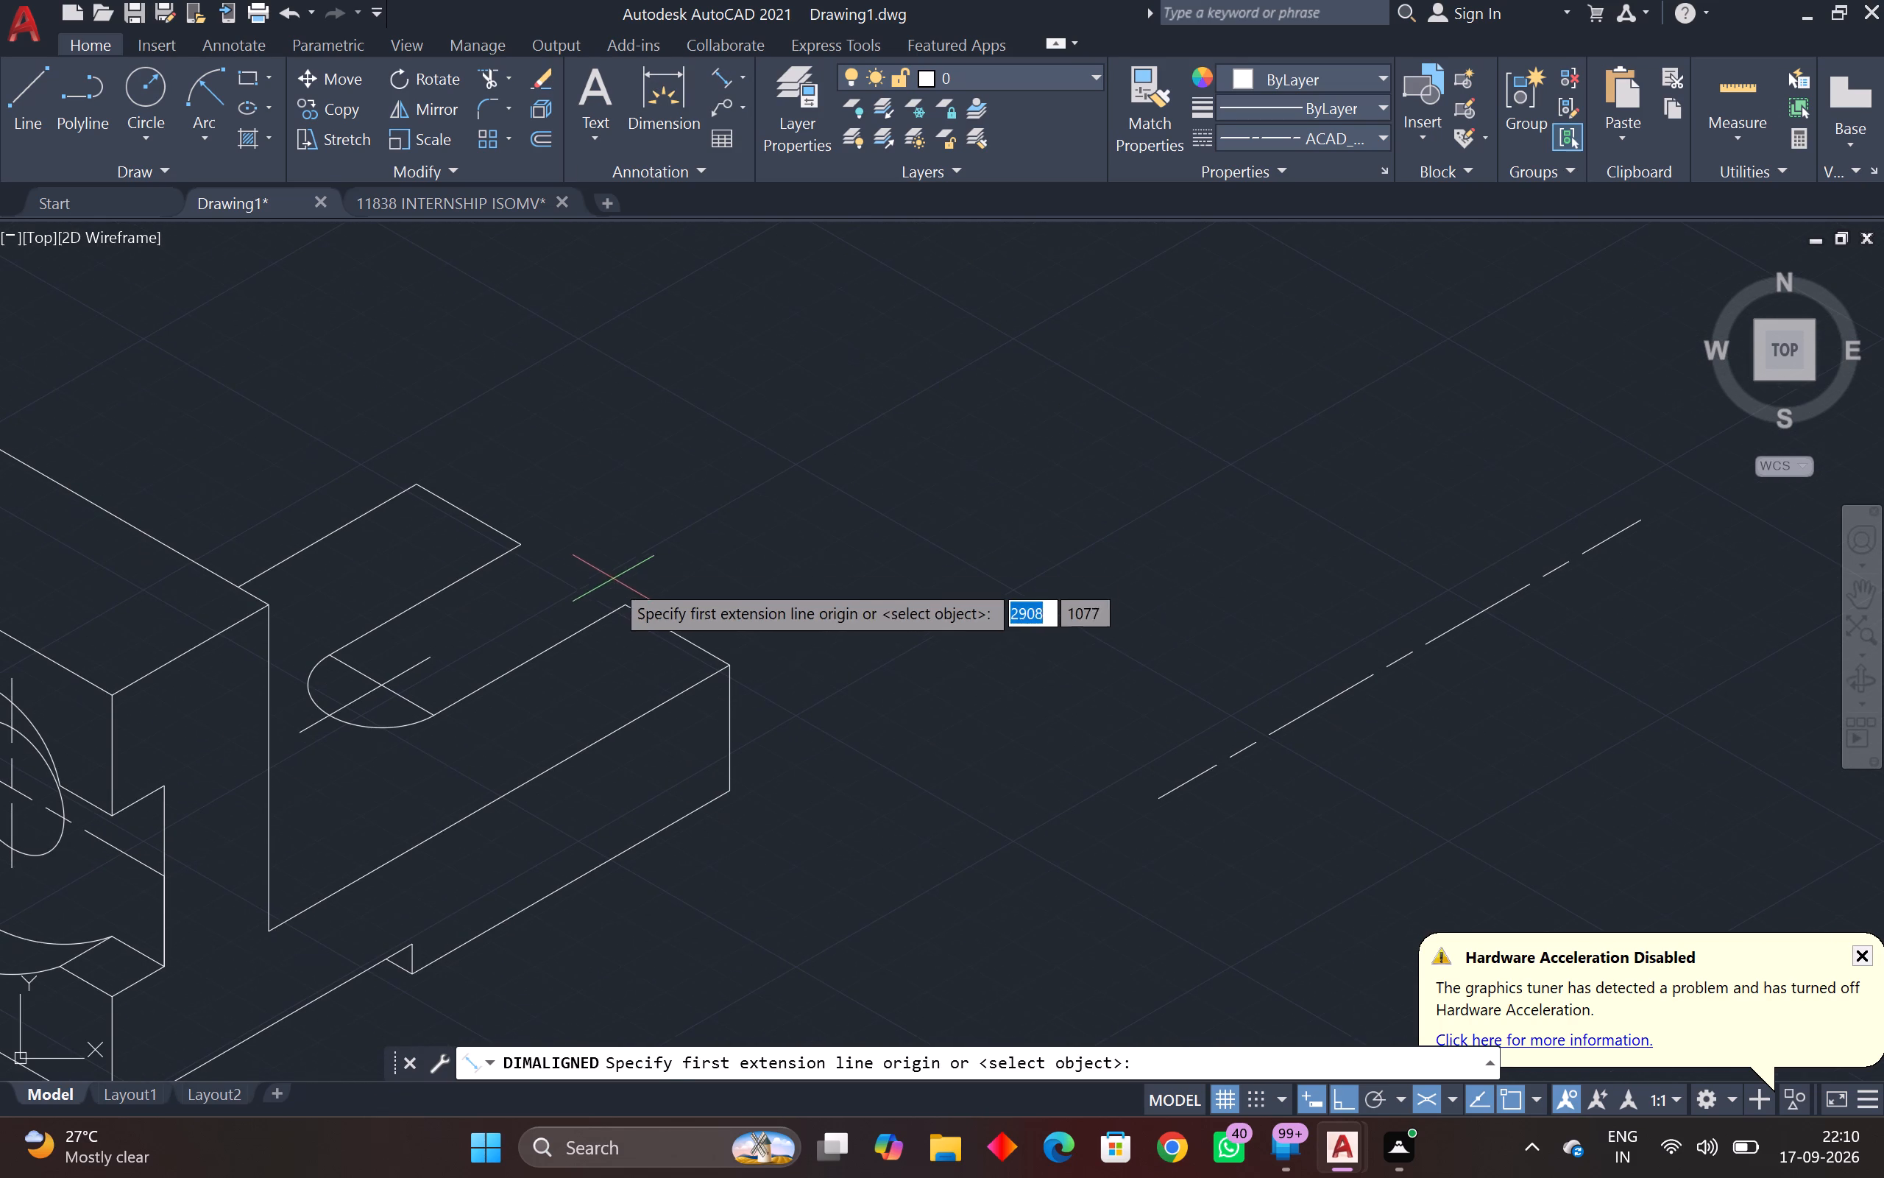
click(621, 611)
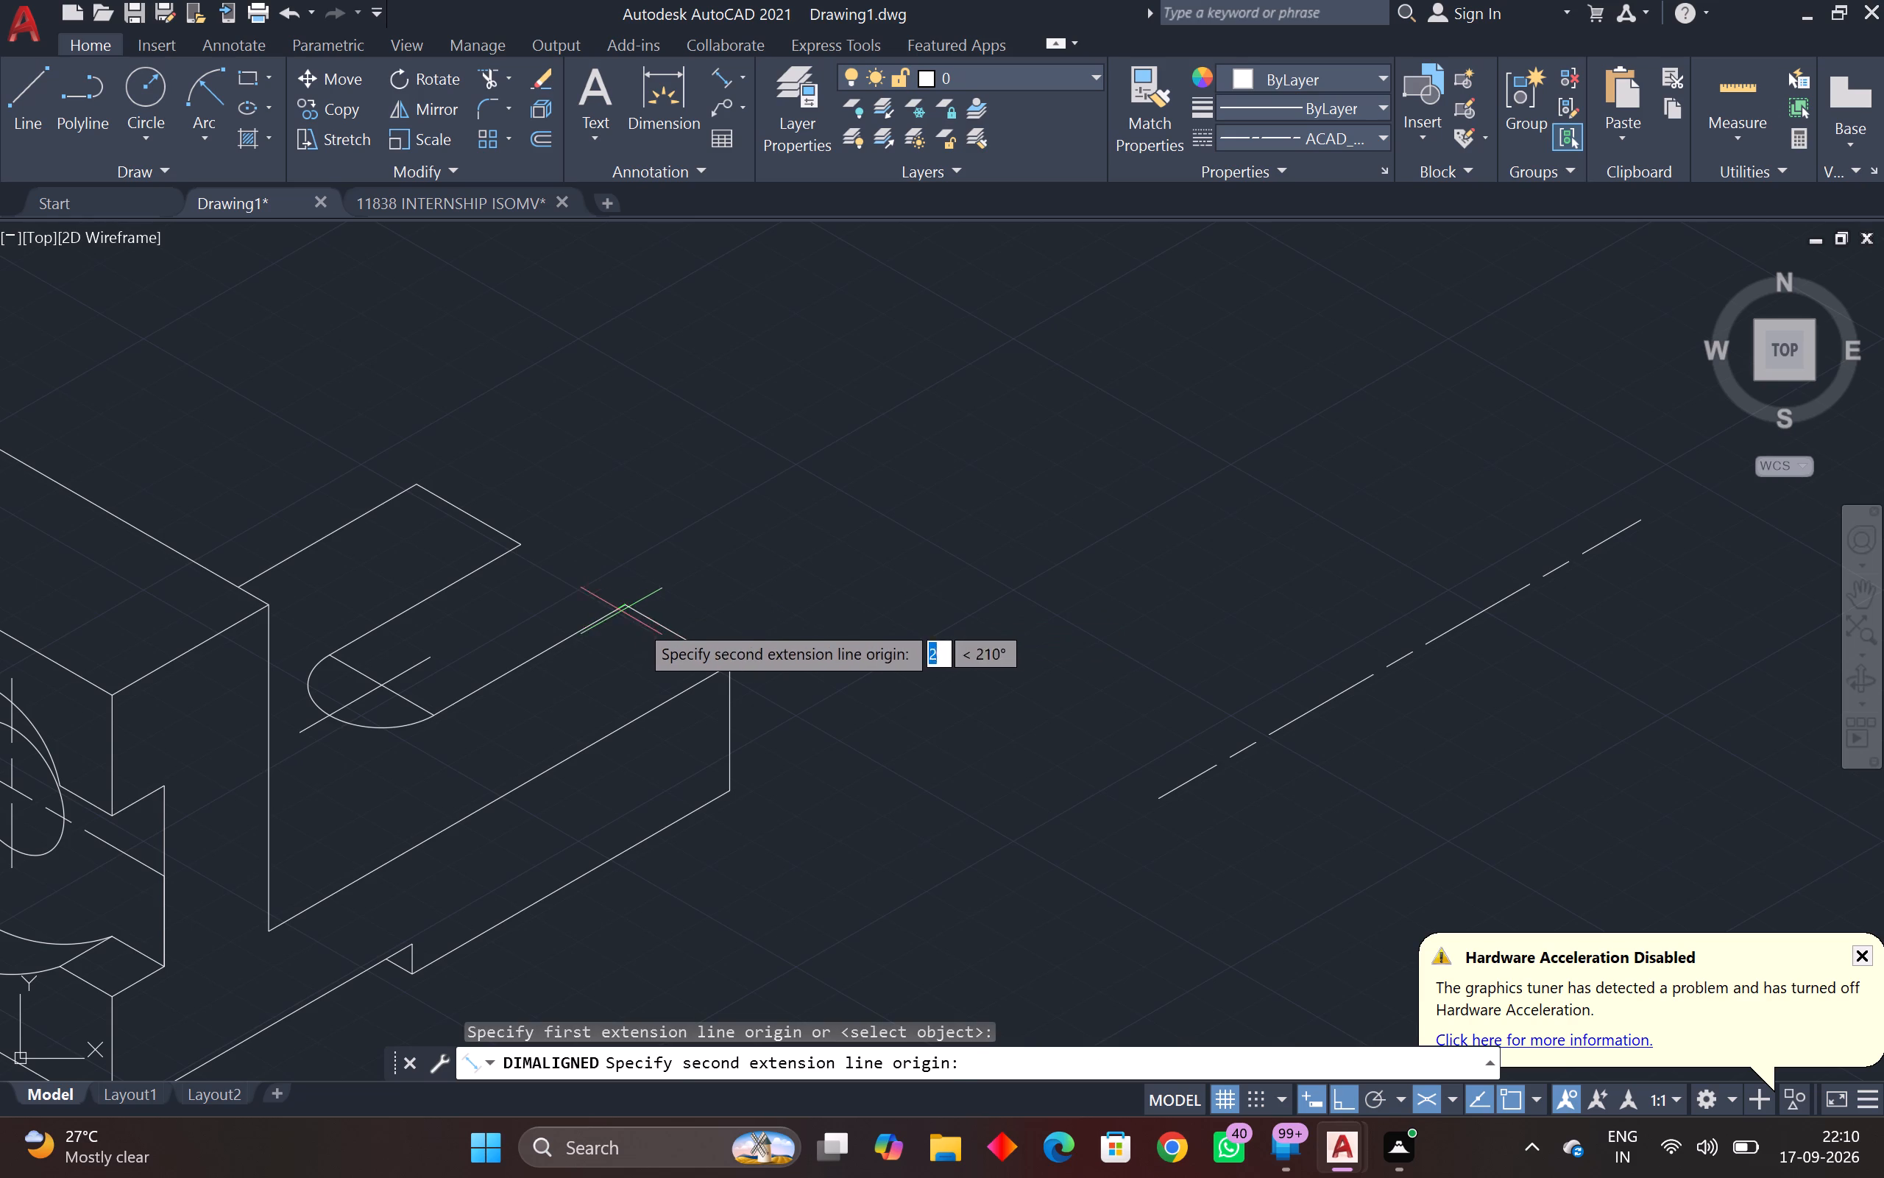
click(726, 669)
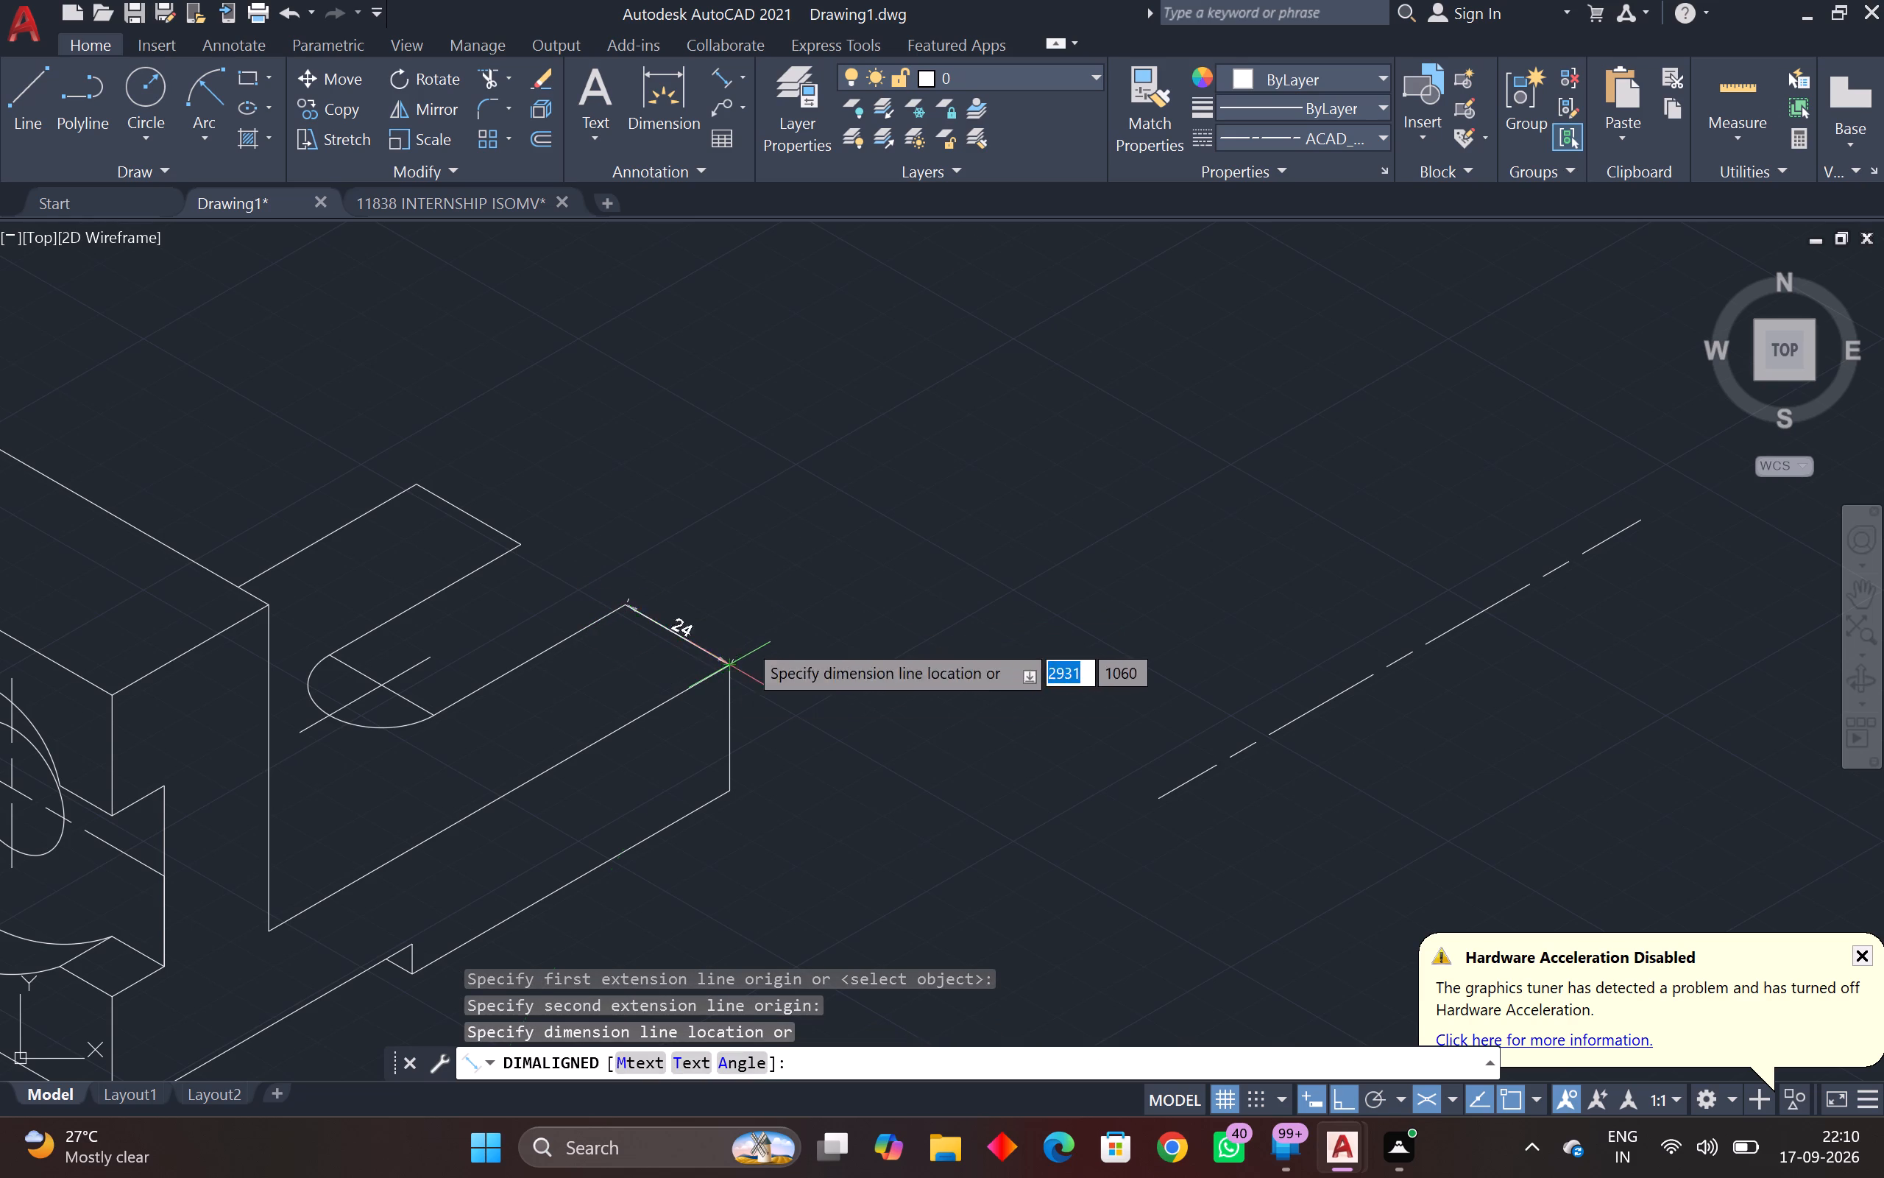
click(763, 624)
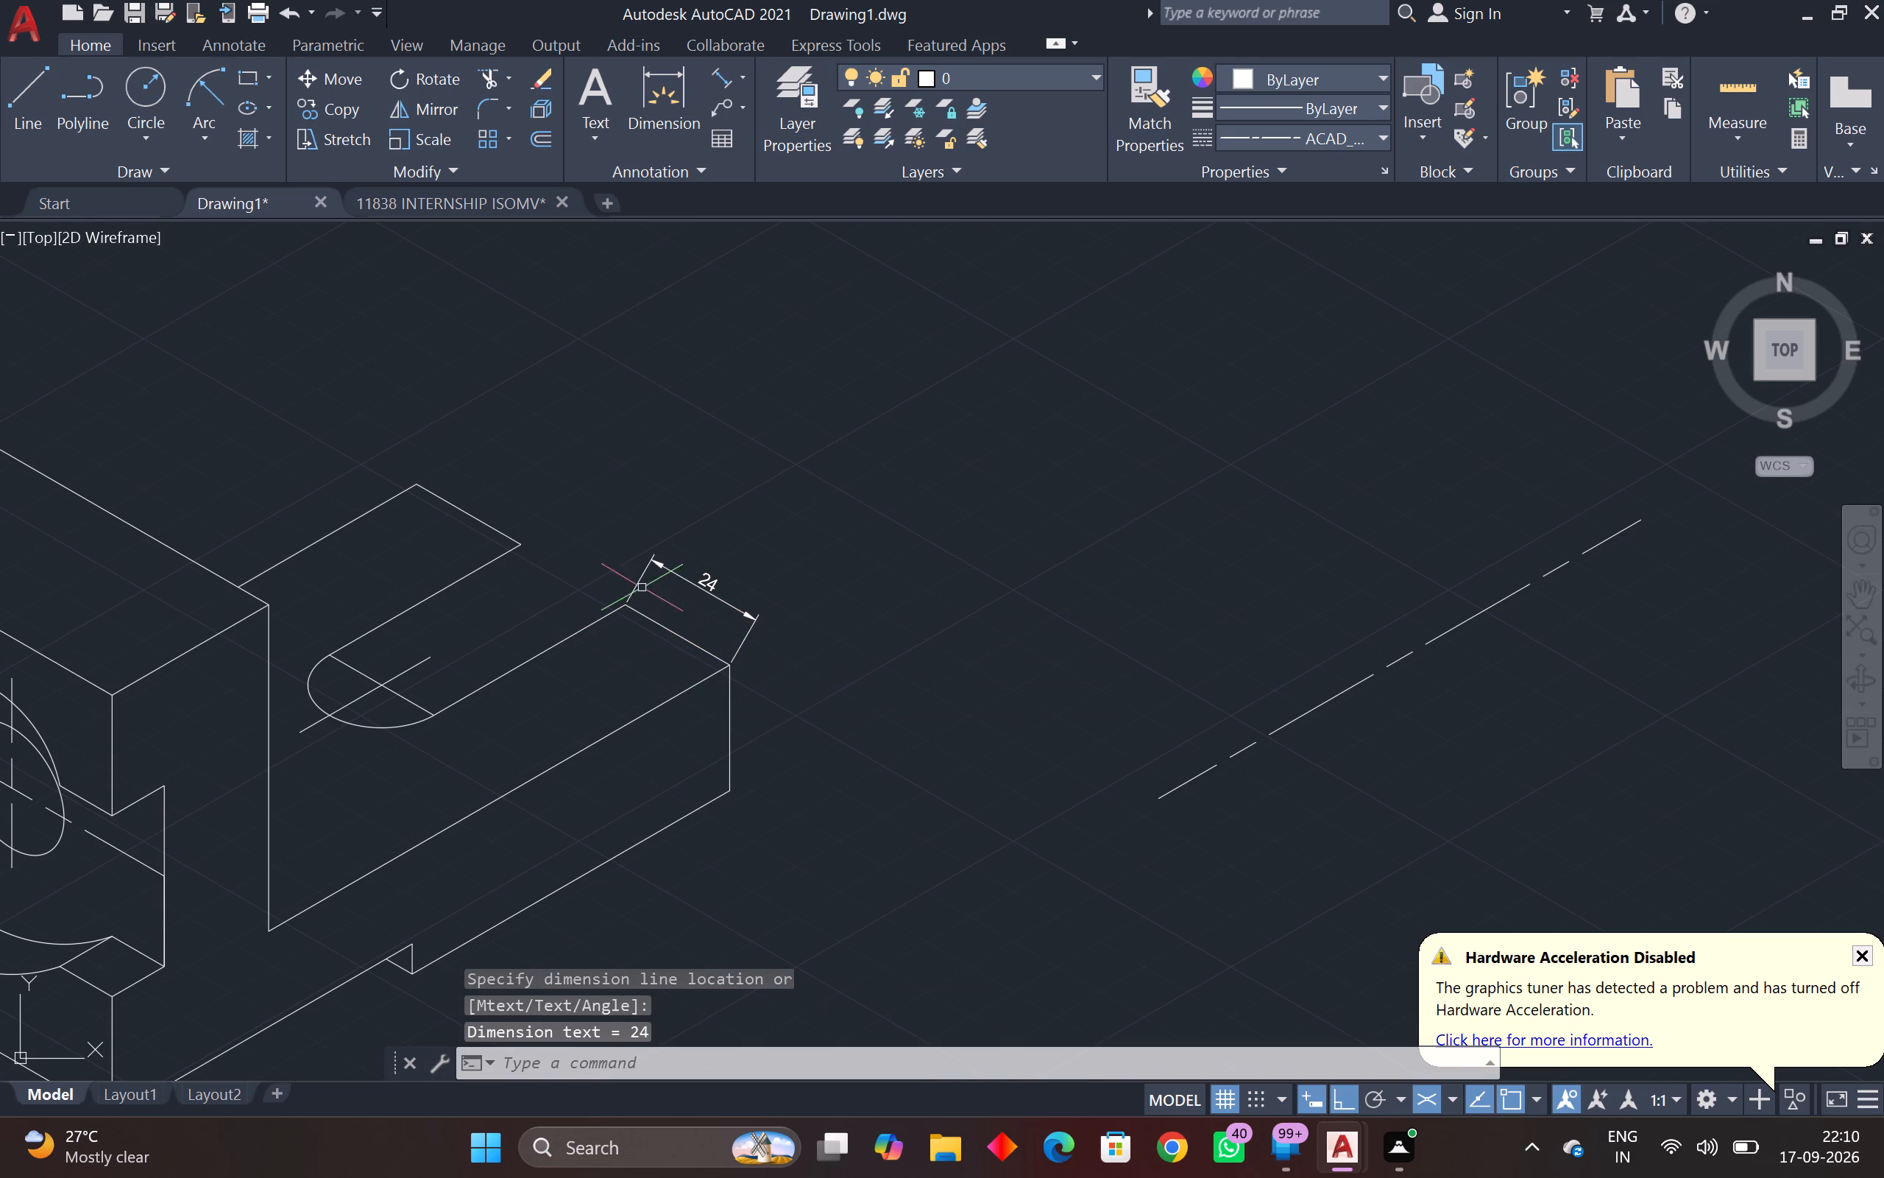
Add an aligned dimension across the slot's open end, in line with the near arm's dimension.
middle_drag(523, 591, 657, 708)
key(space)
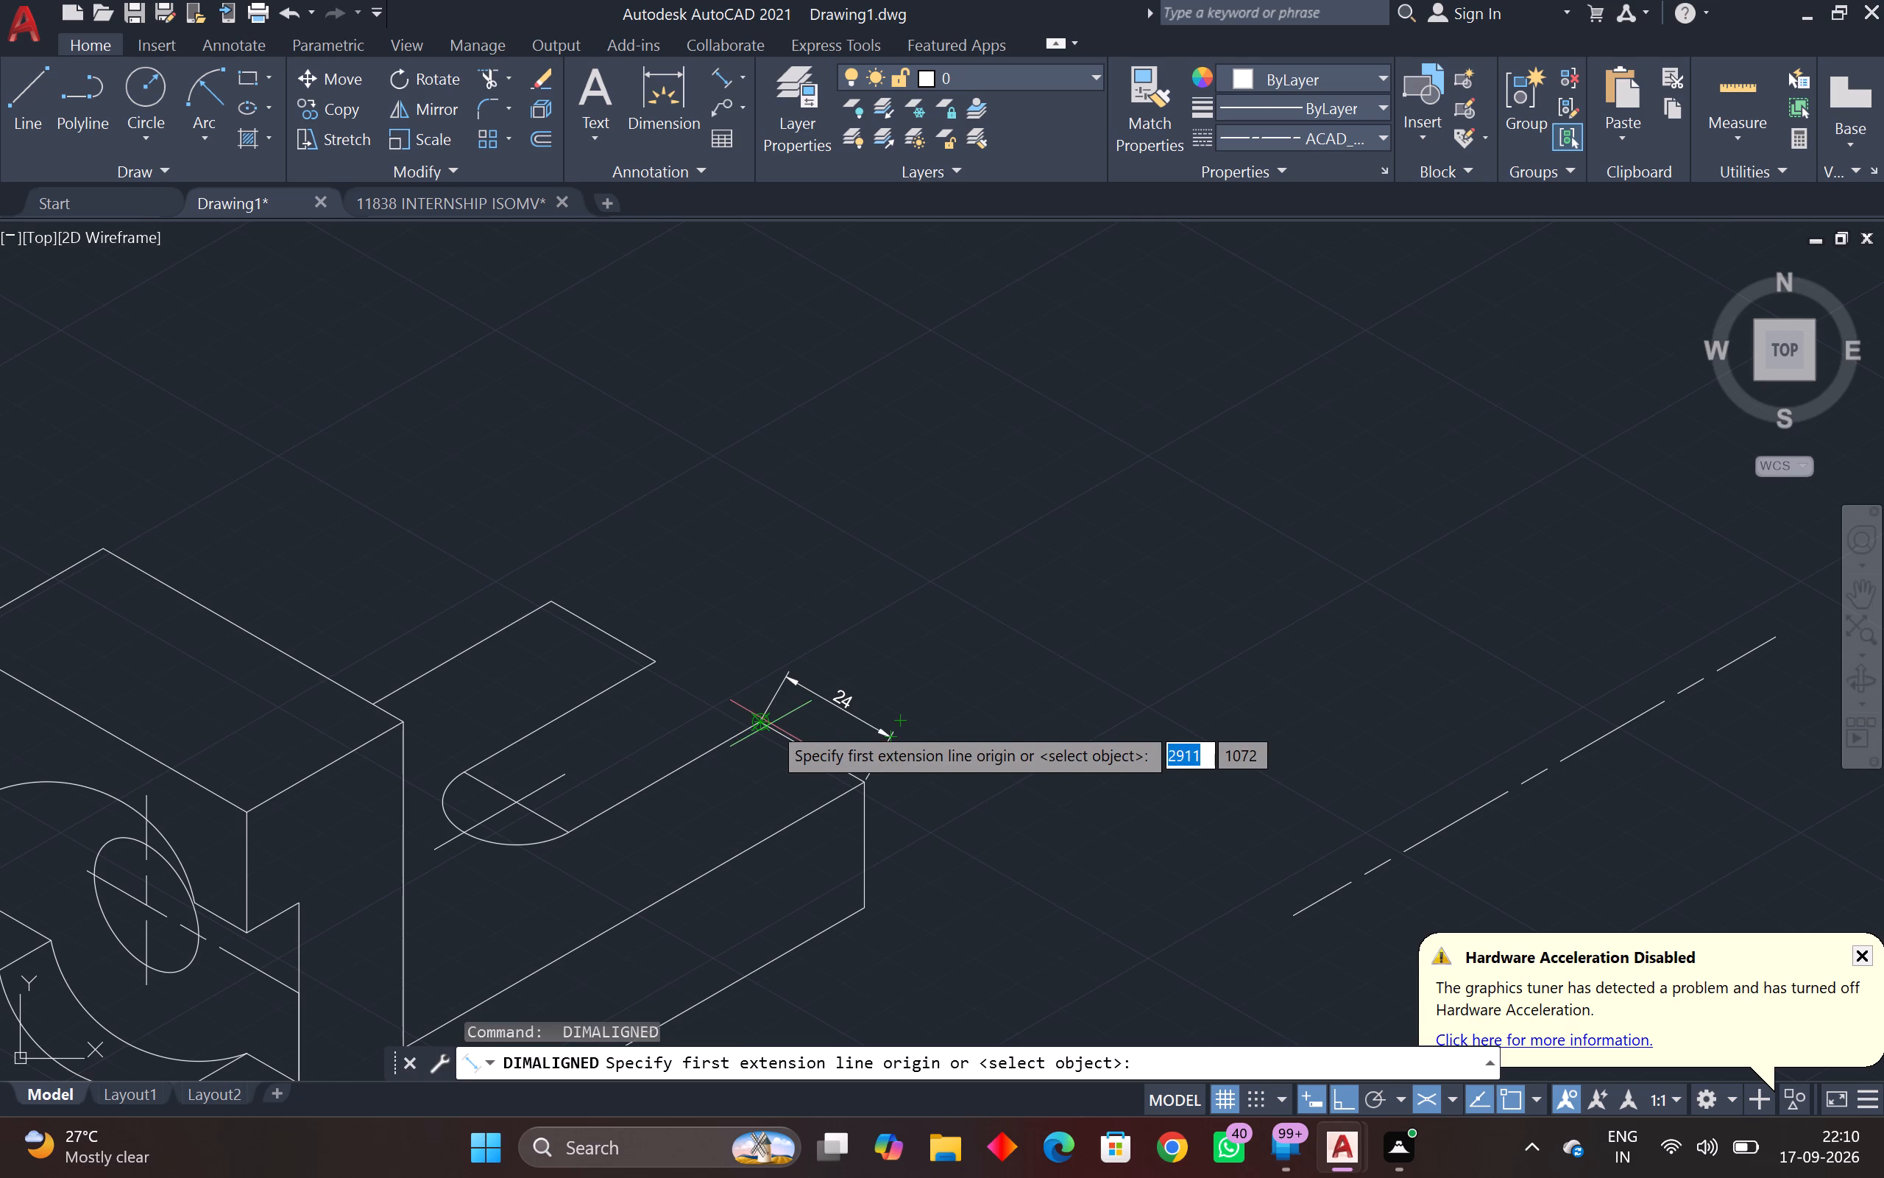
drag(762, 718, 752, 716)
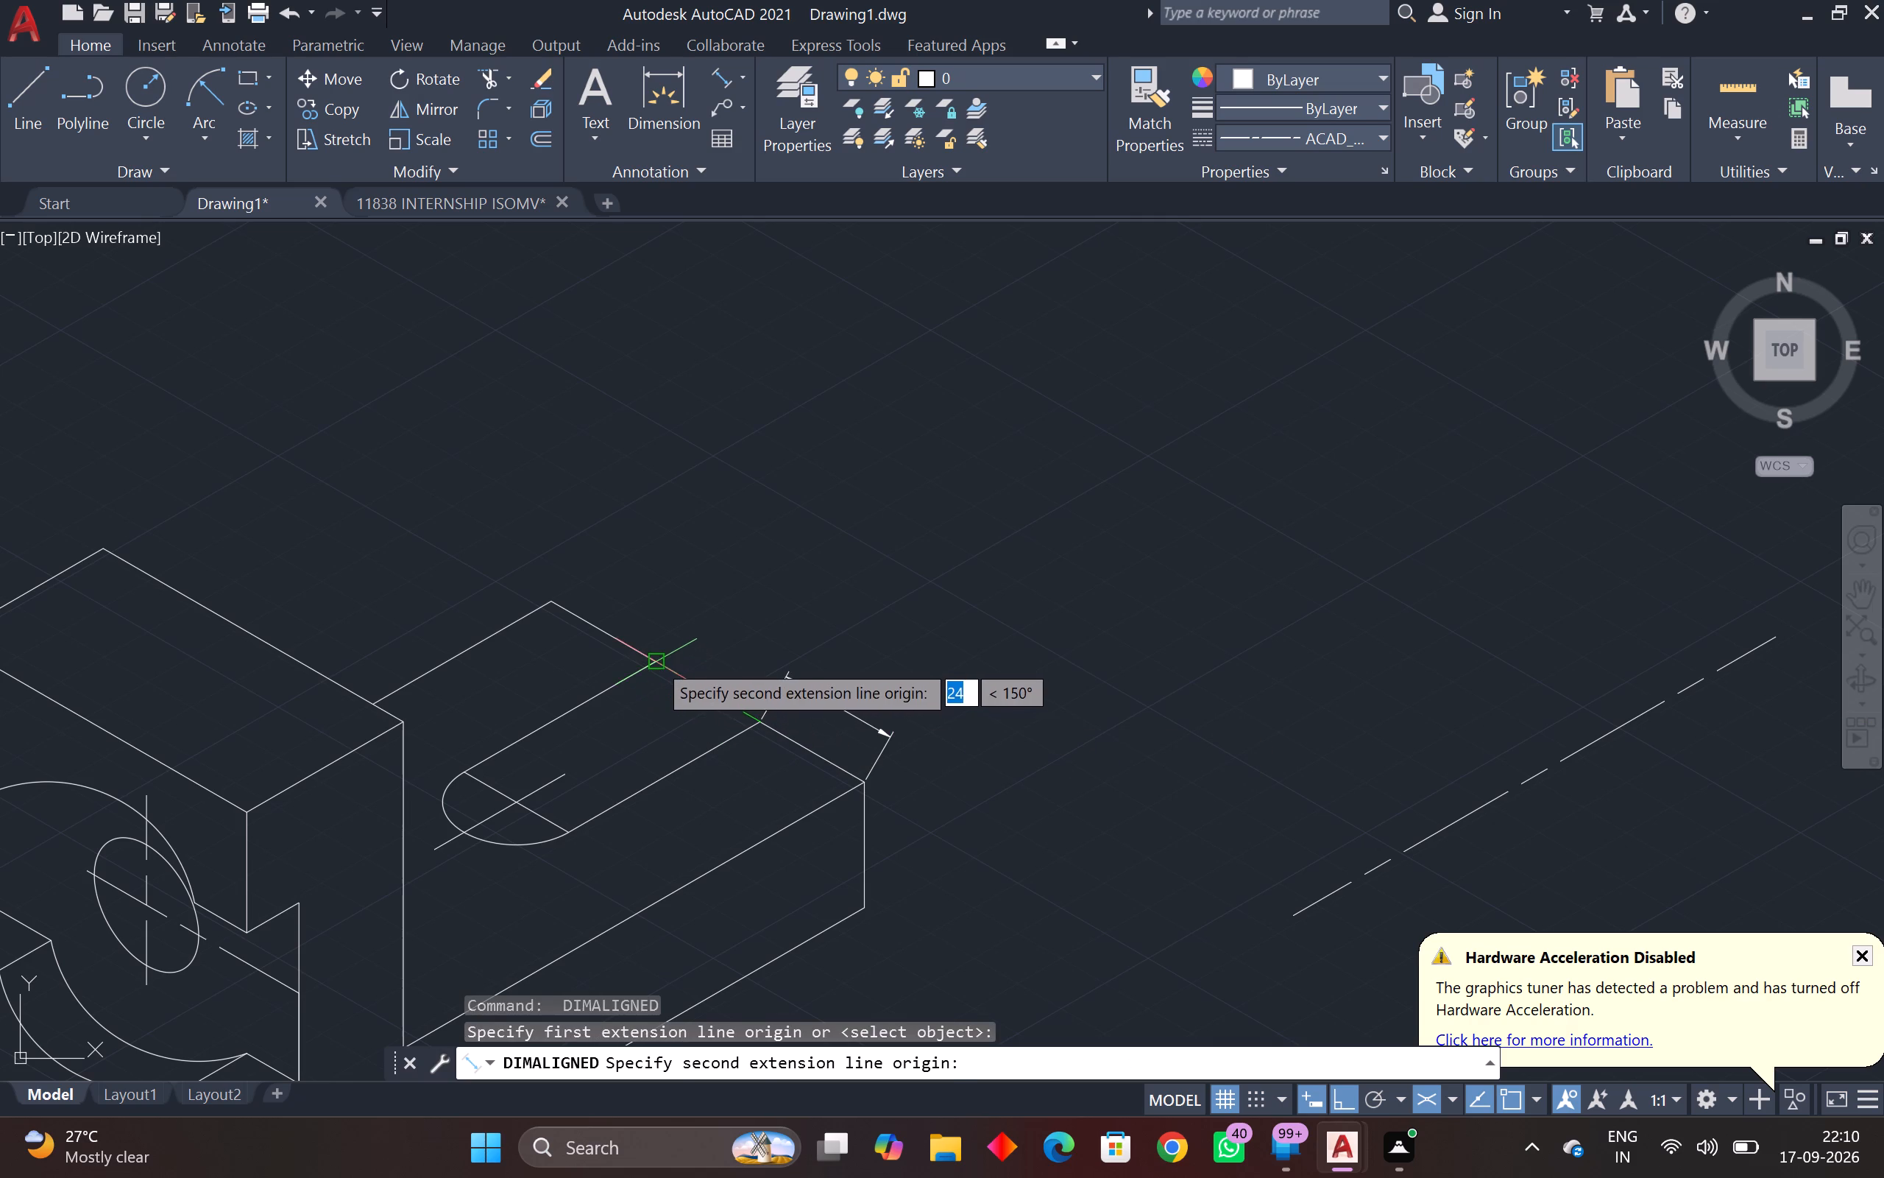
click(656, 660)
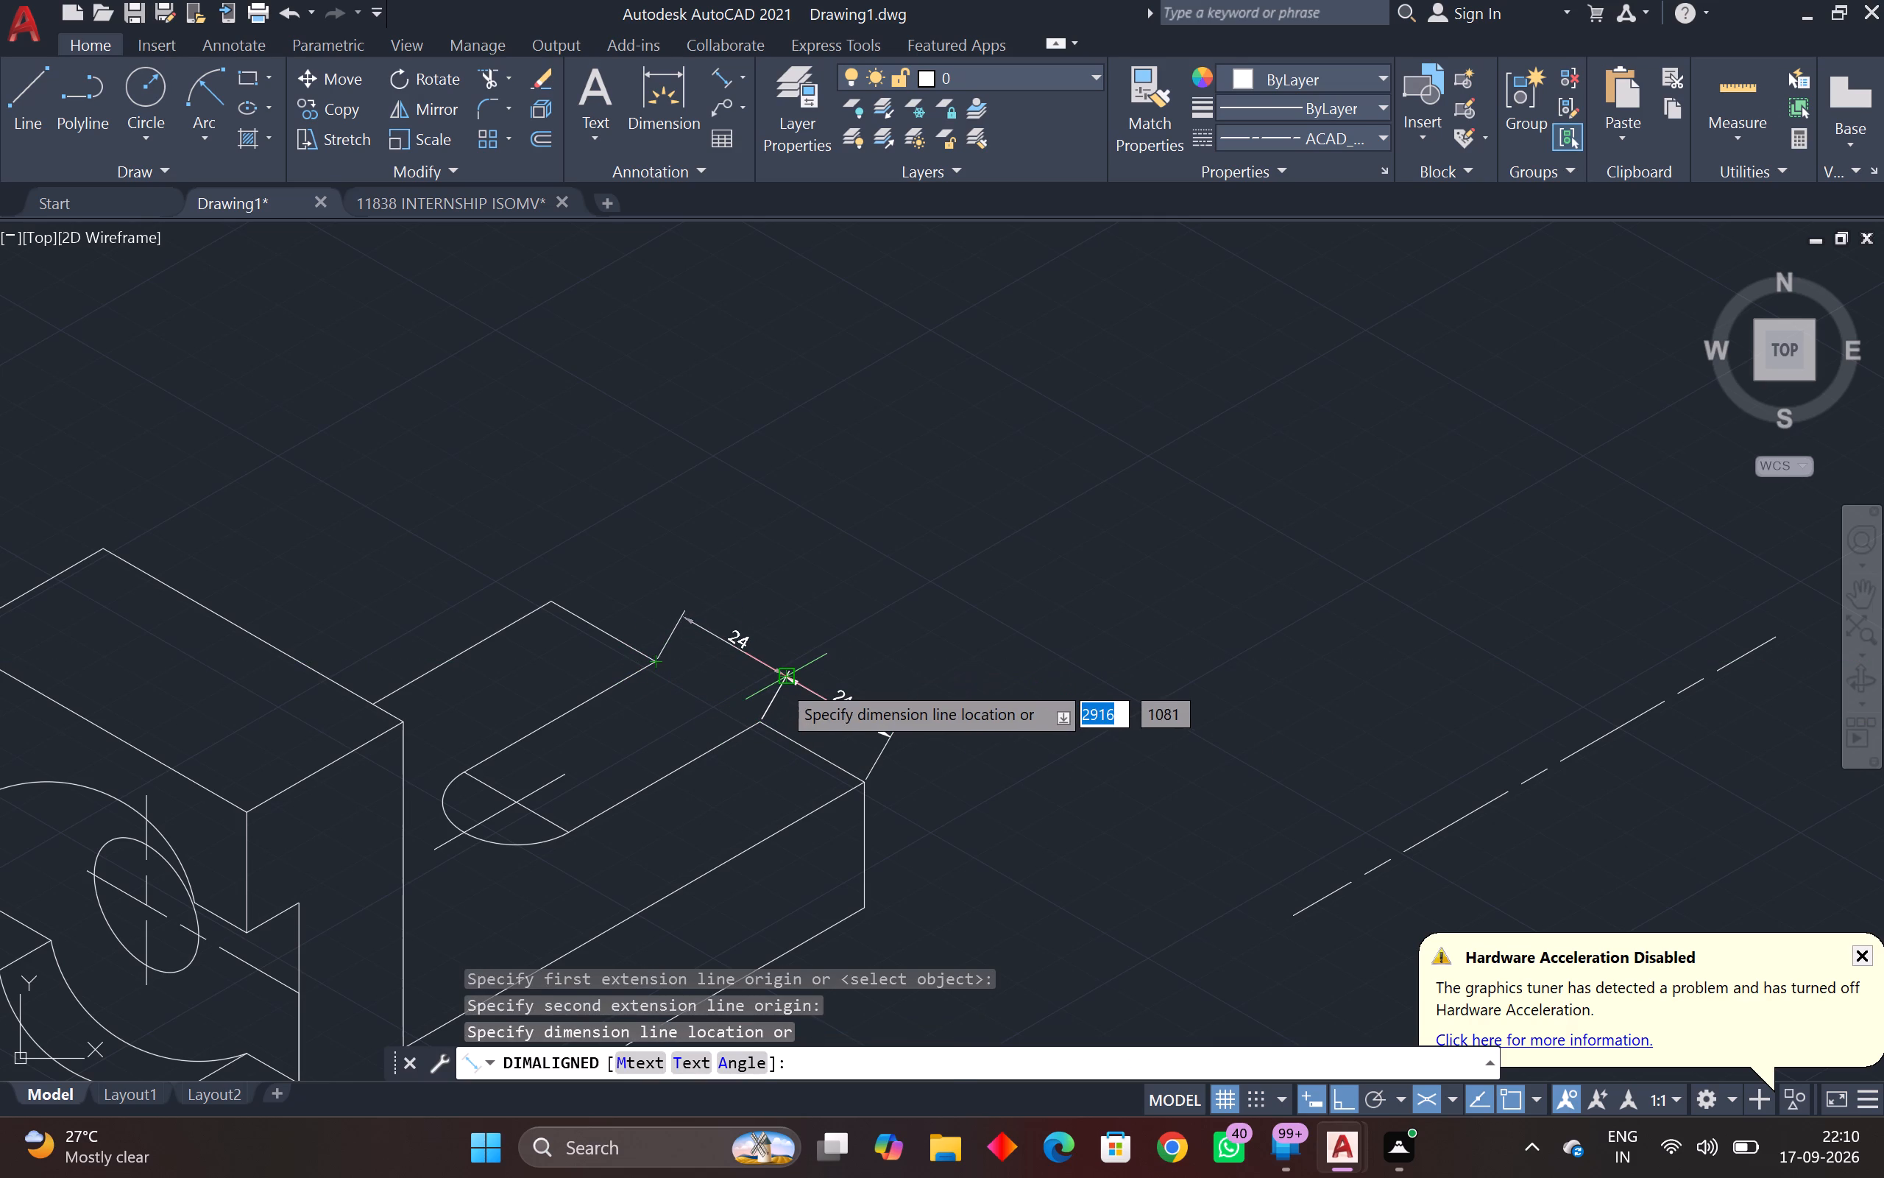
click(780, 683)
Add an aligned dimension to the top end edge of the base's far arm, in line with the slot opening dimension.
middle_drag(651, 649, 754, 809)
key(space)
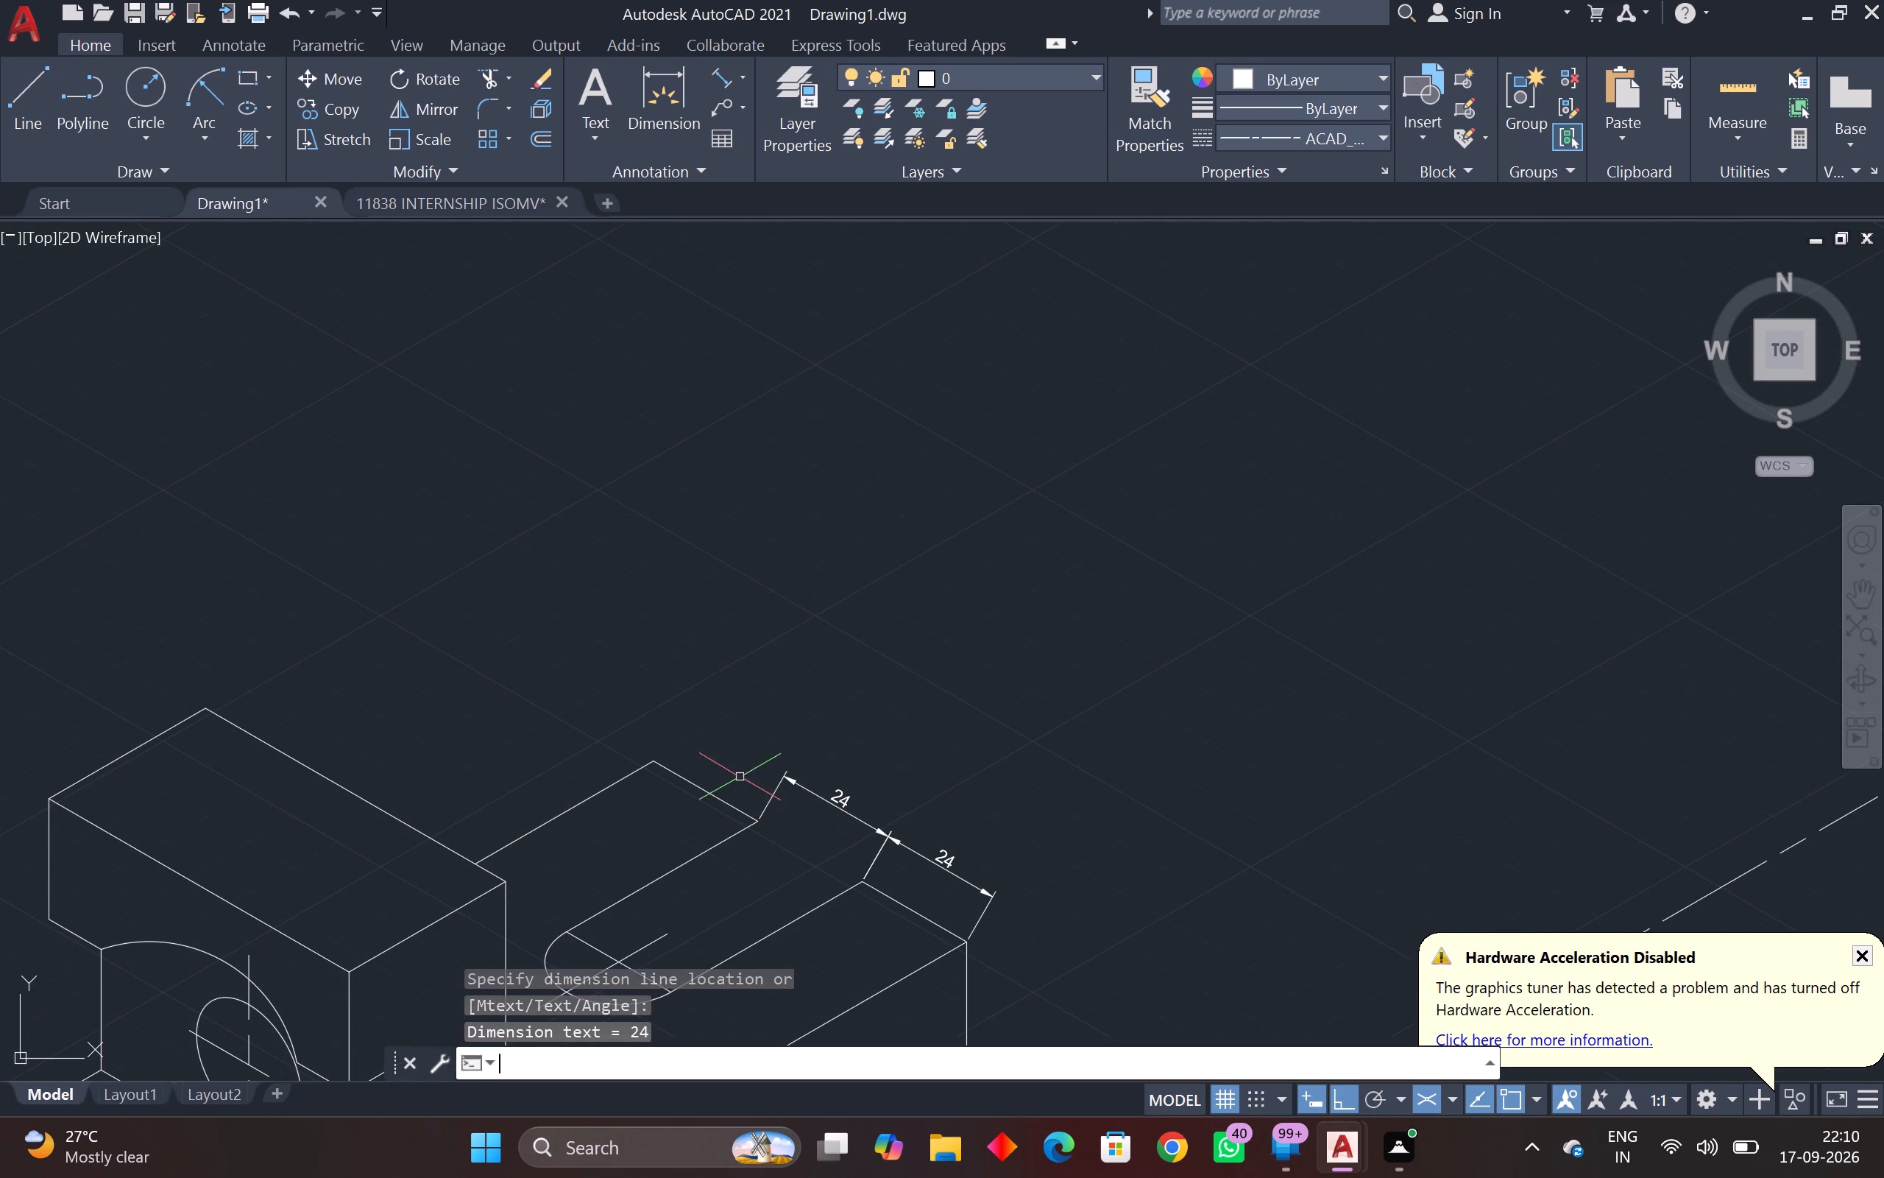
click(657, 759)
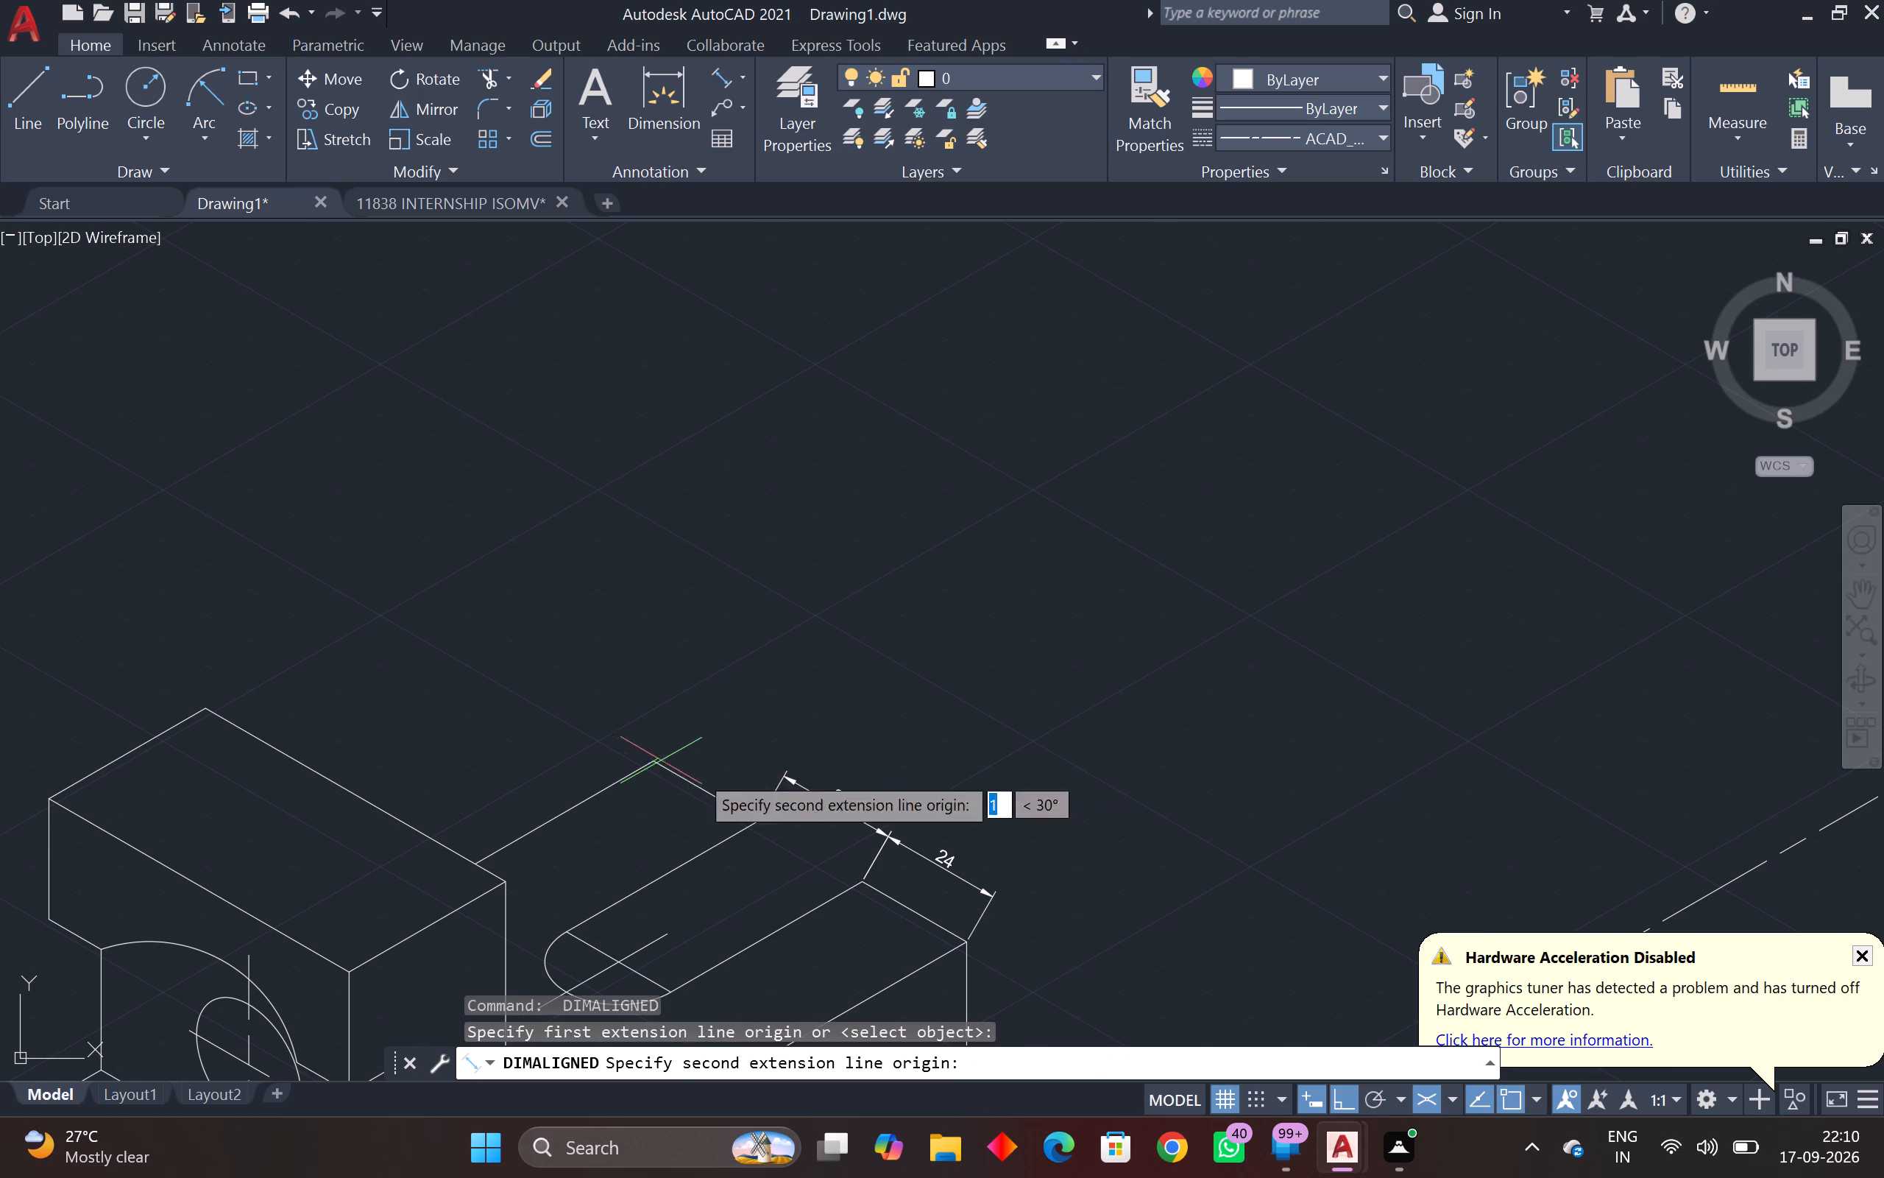
click(757, 822)
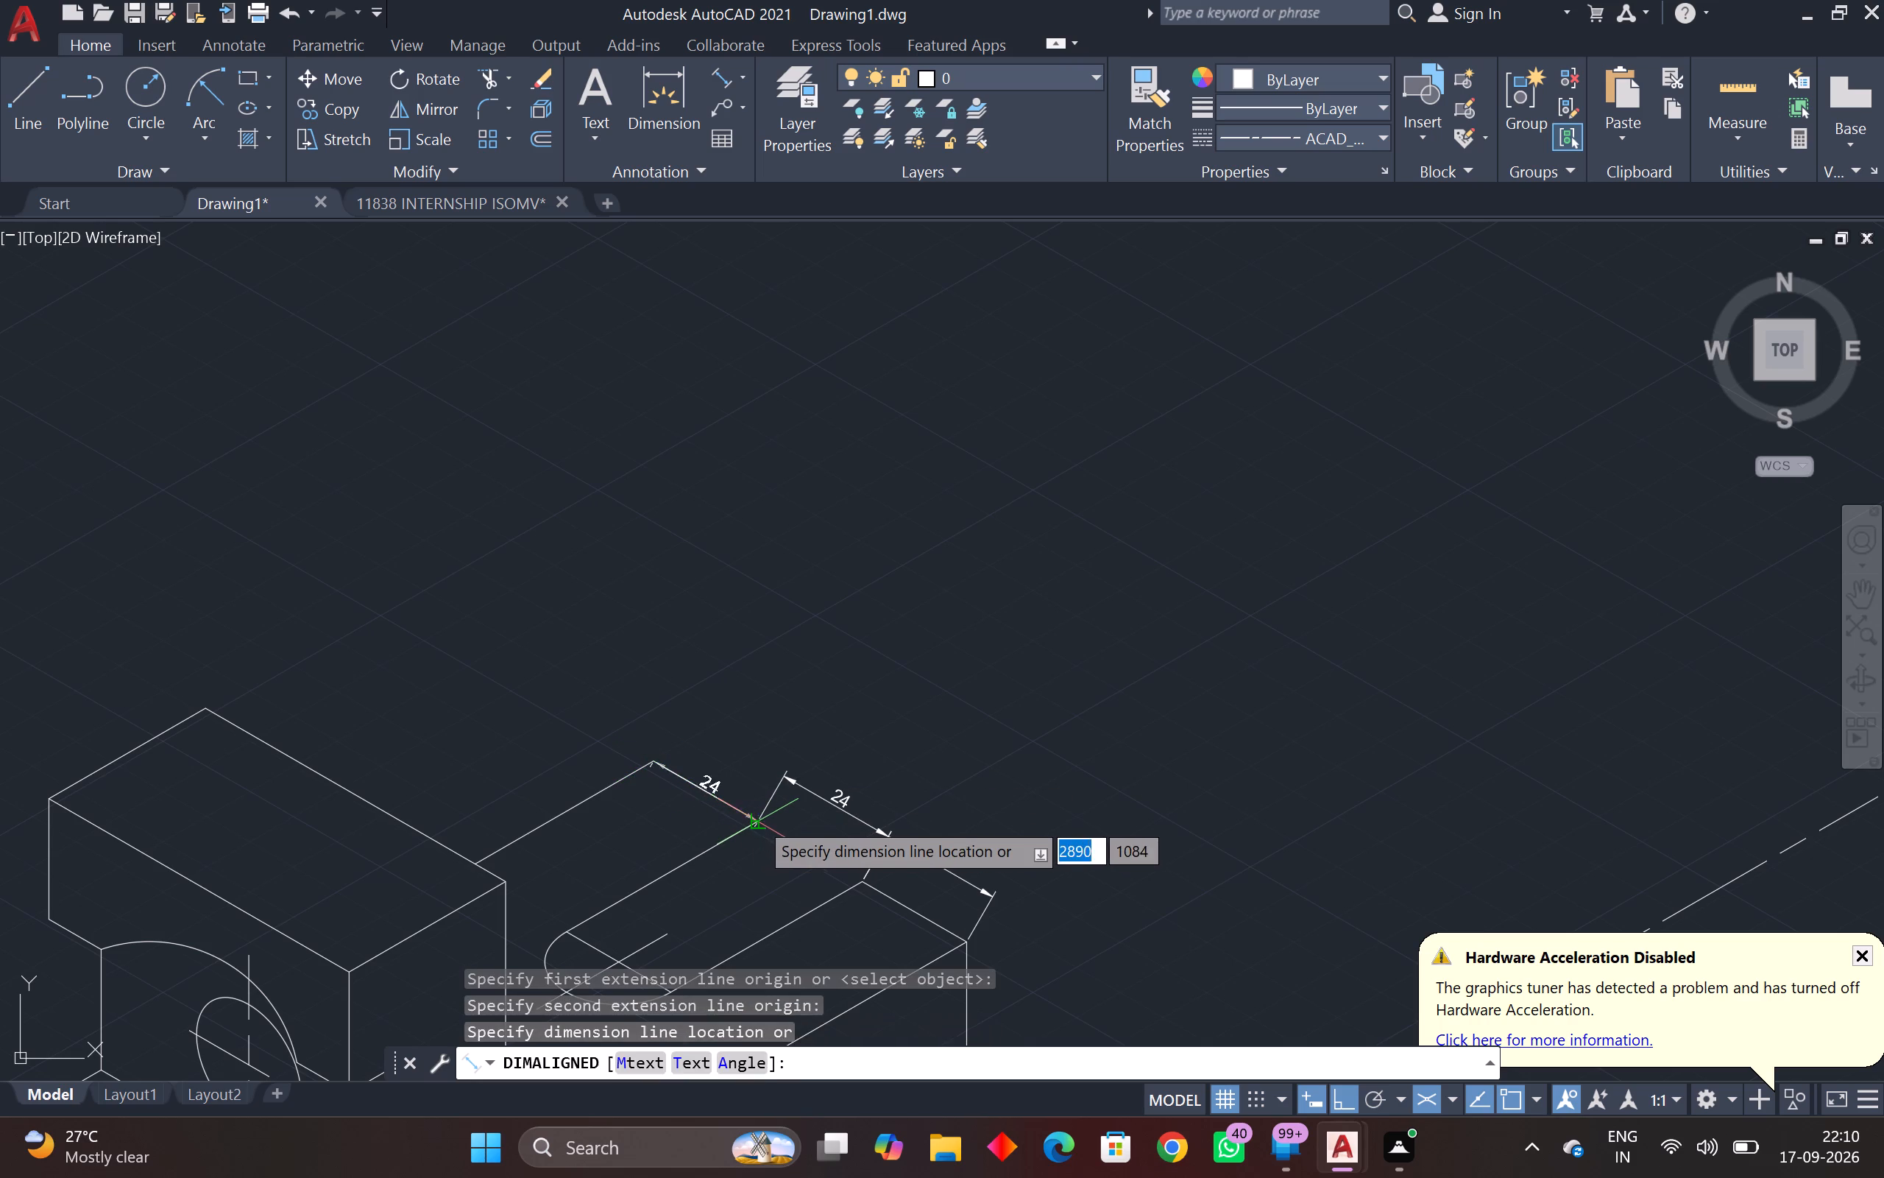
scroll(771, 784, up, 2)
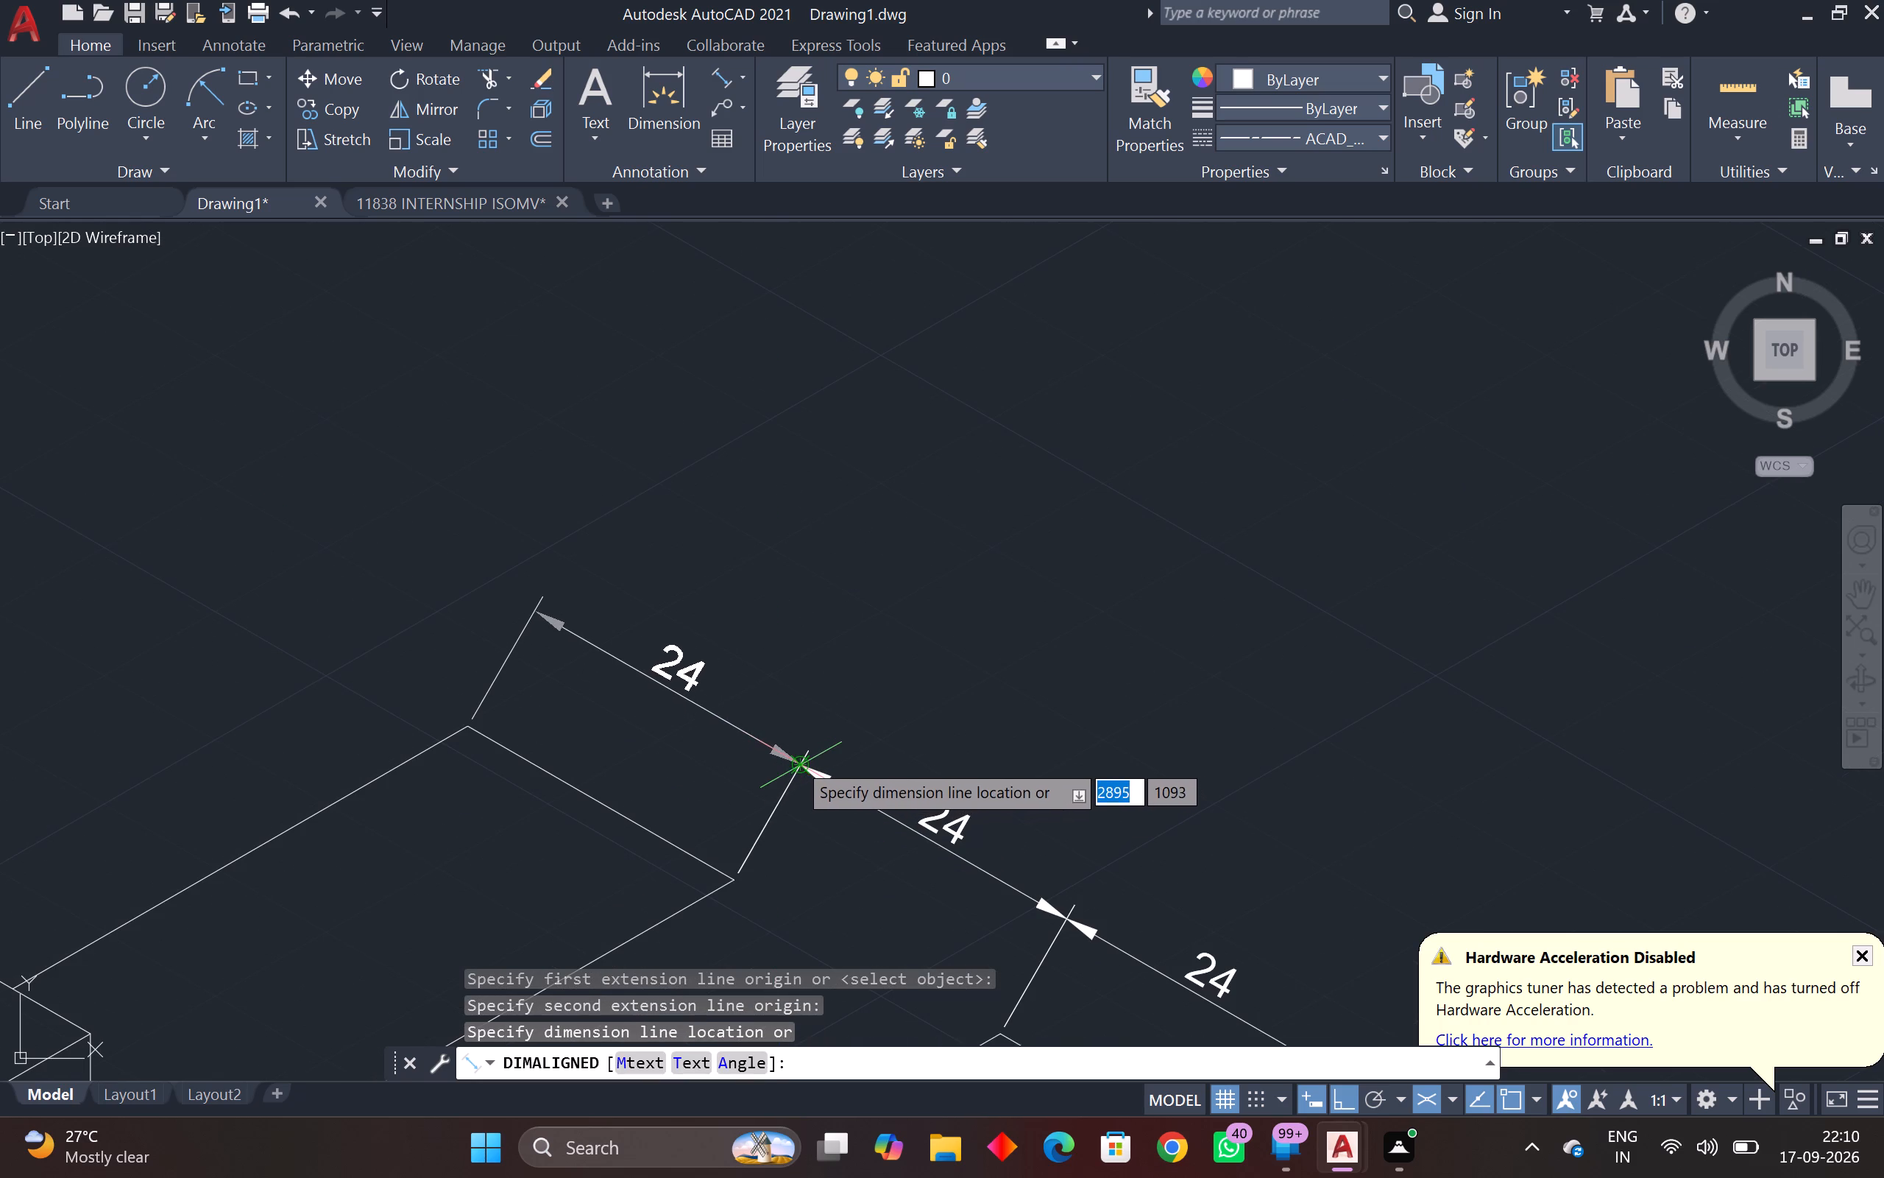
click(796, 761)
Add an aligned dimension for the base's height along the vertical edge at the outer end of its long side face.
scroll(813, 749, down, 1)
middle_drag(807, 749, 1167, 528)
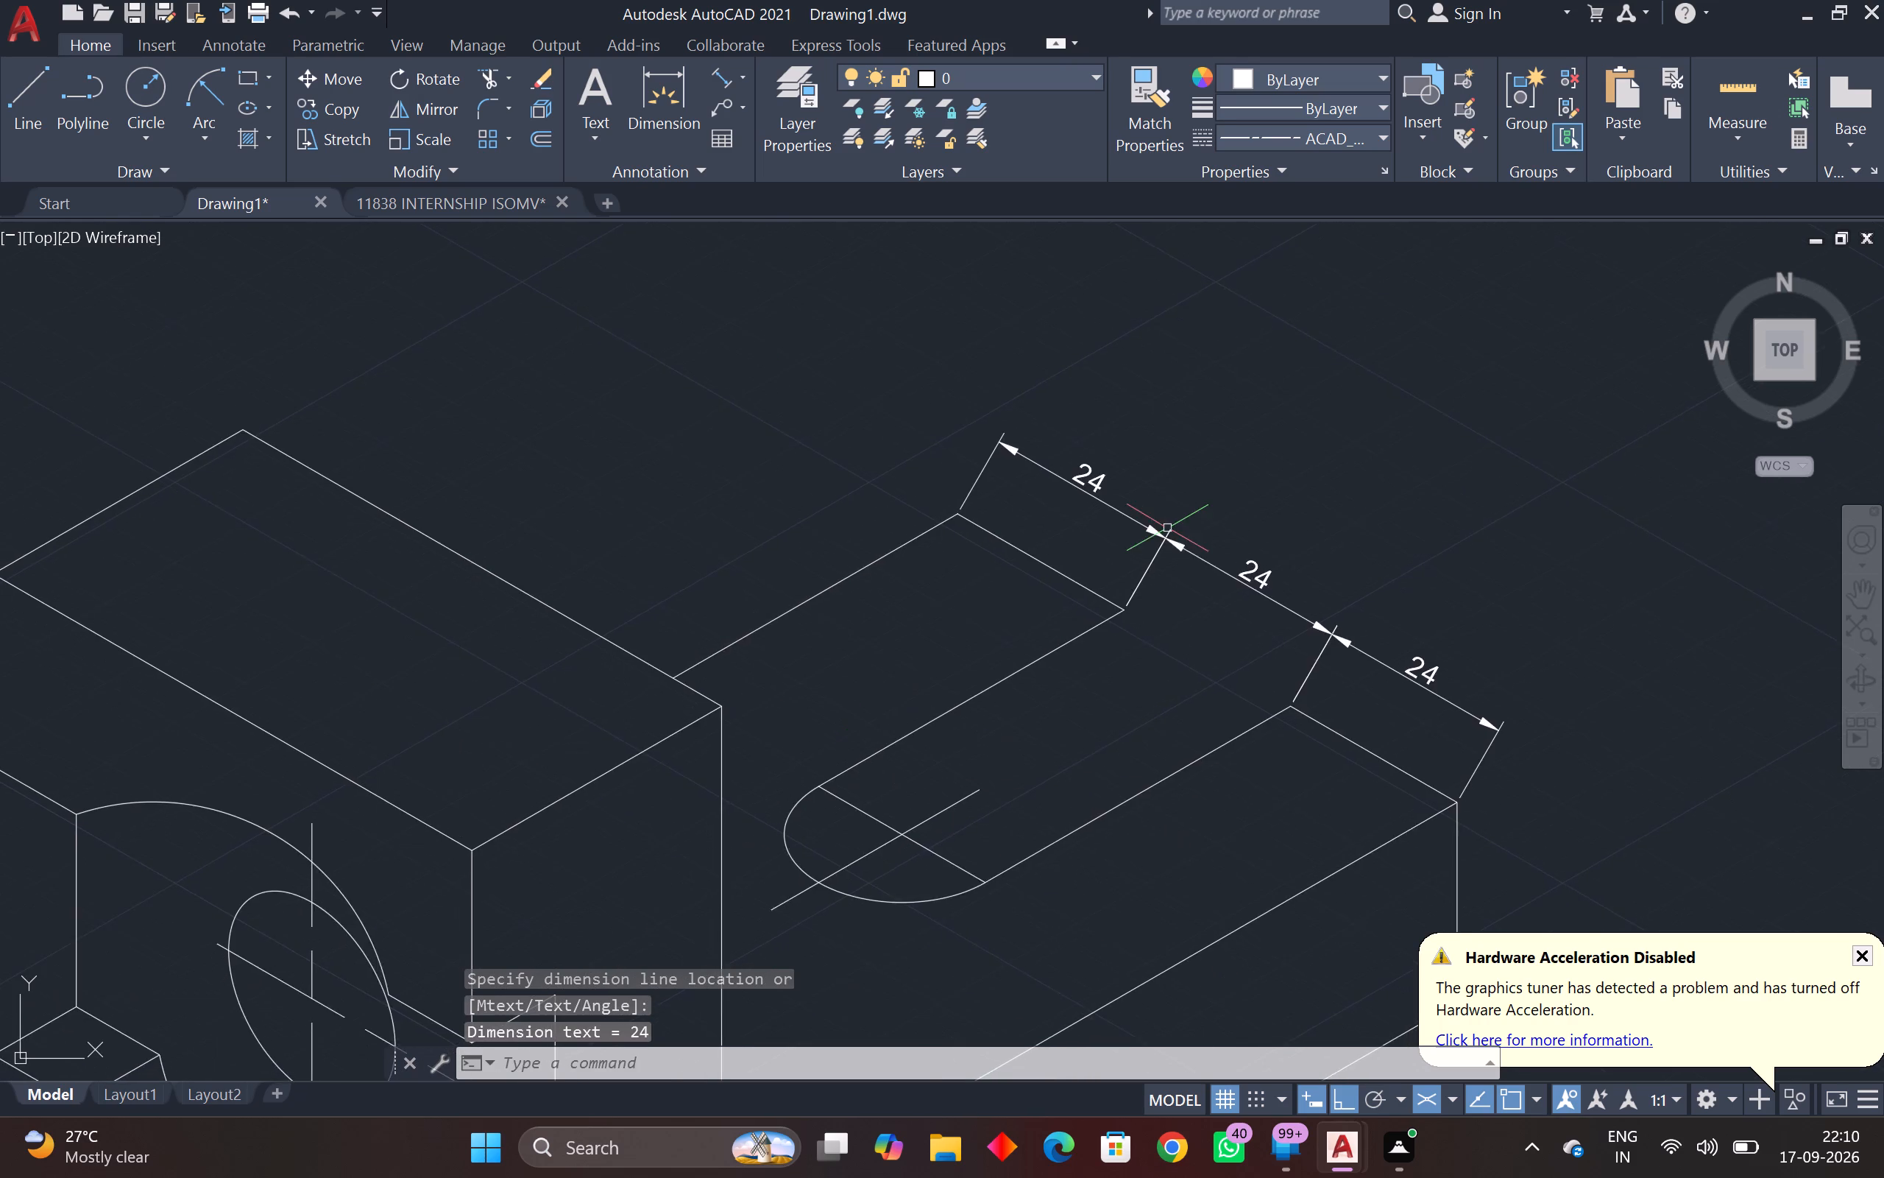
scroll(1167, 529, down, 2)
middle_drag(1157, 571, 773, 606)
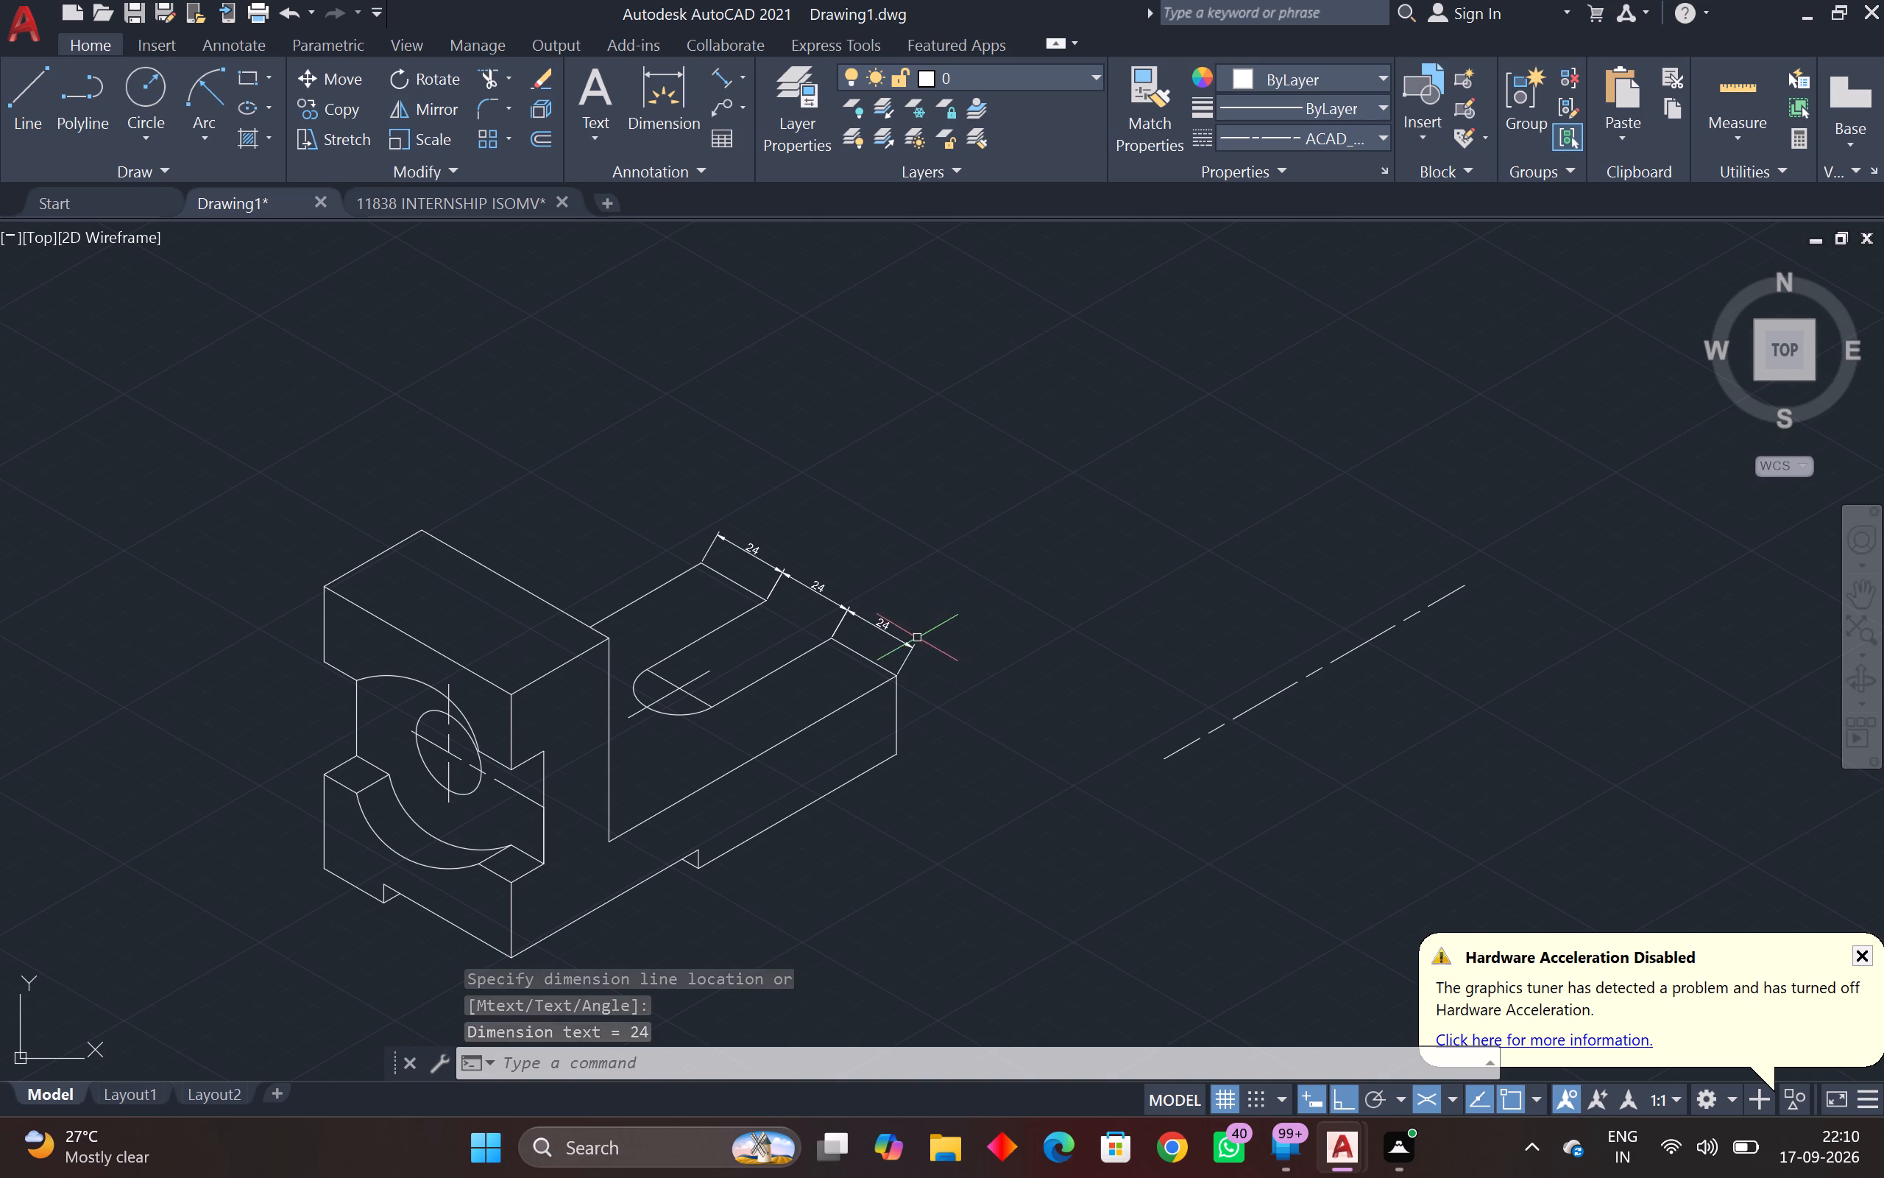
key(space)
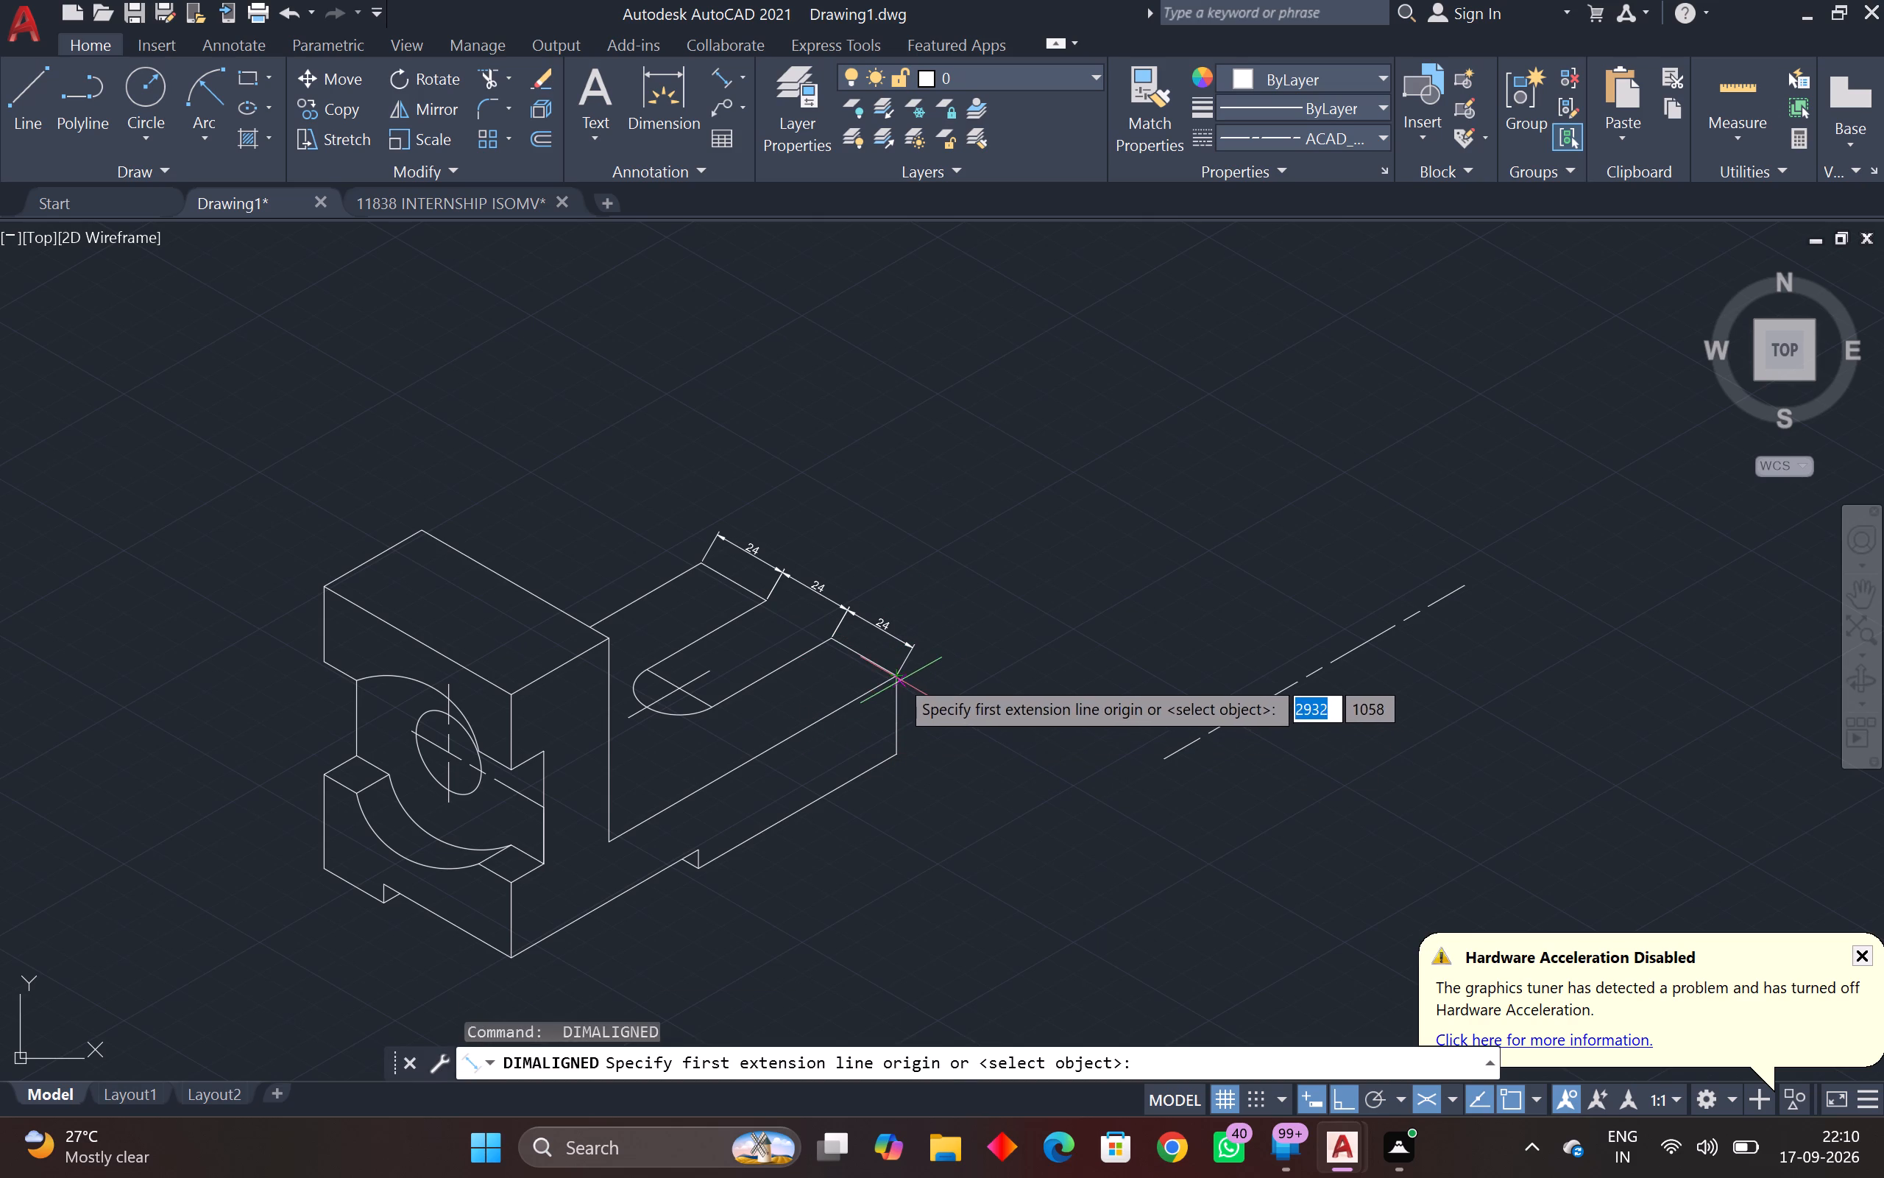
drag(898, 677, 896, 685)
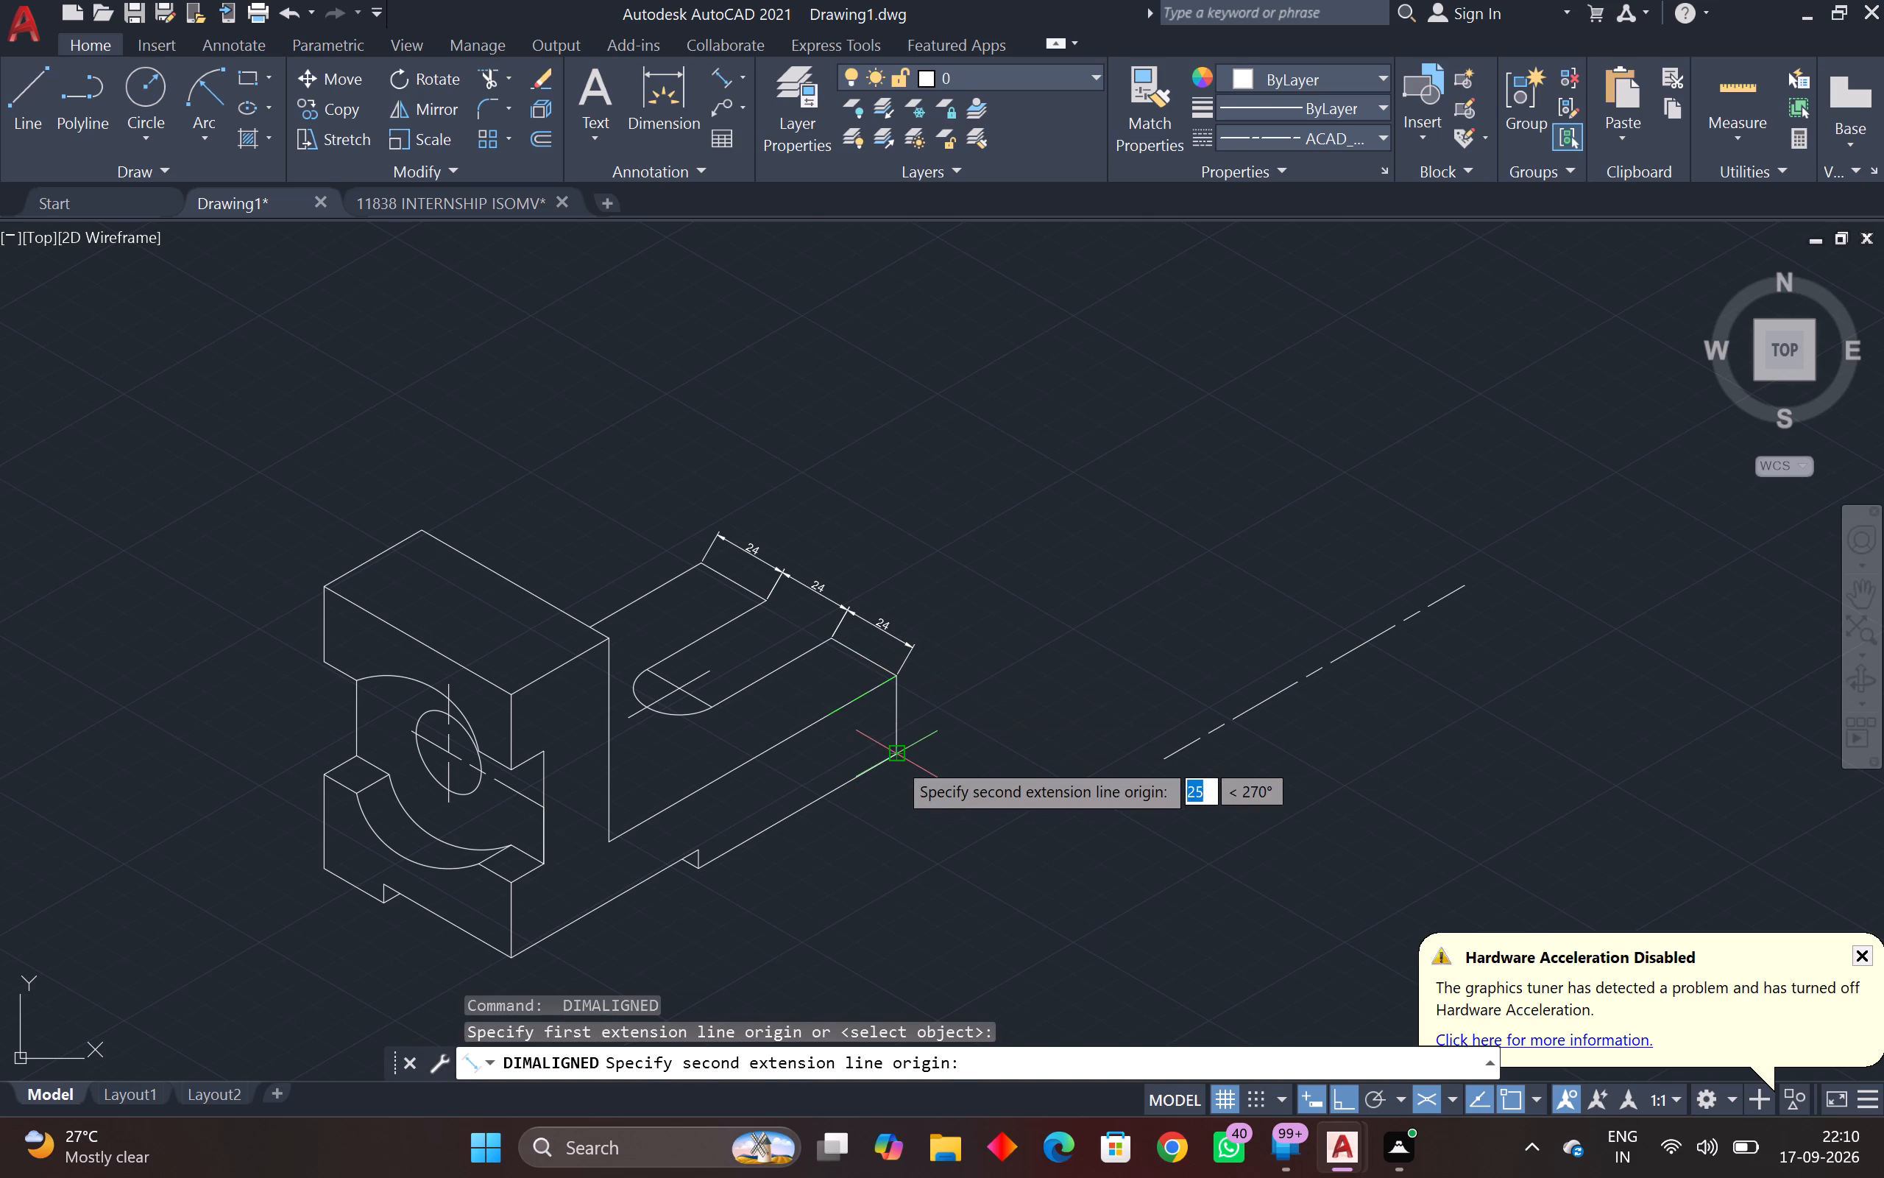
click(896, 760)
scroll(929, 705, up, 3)
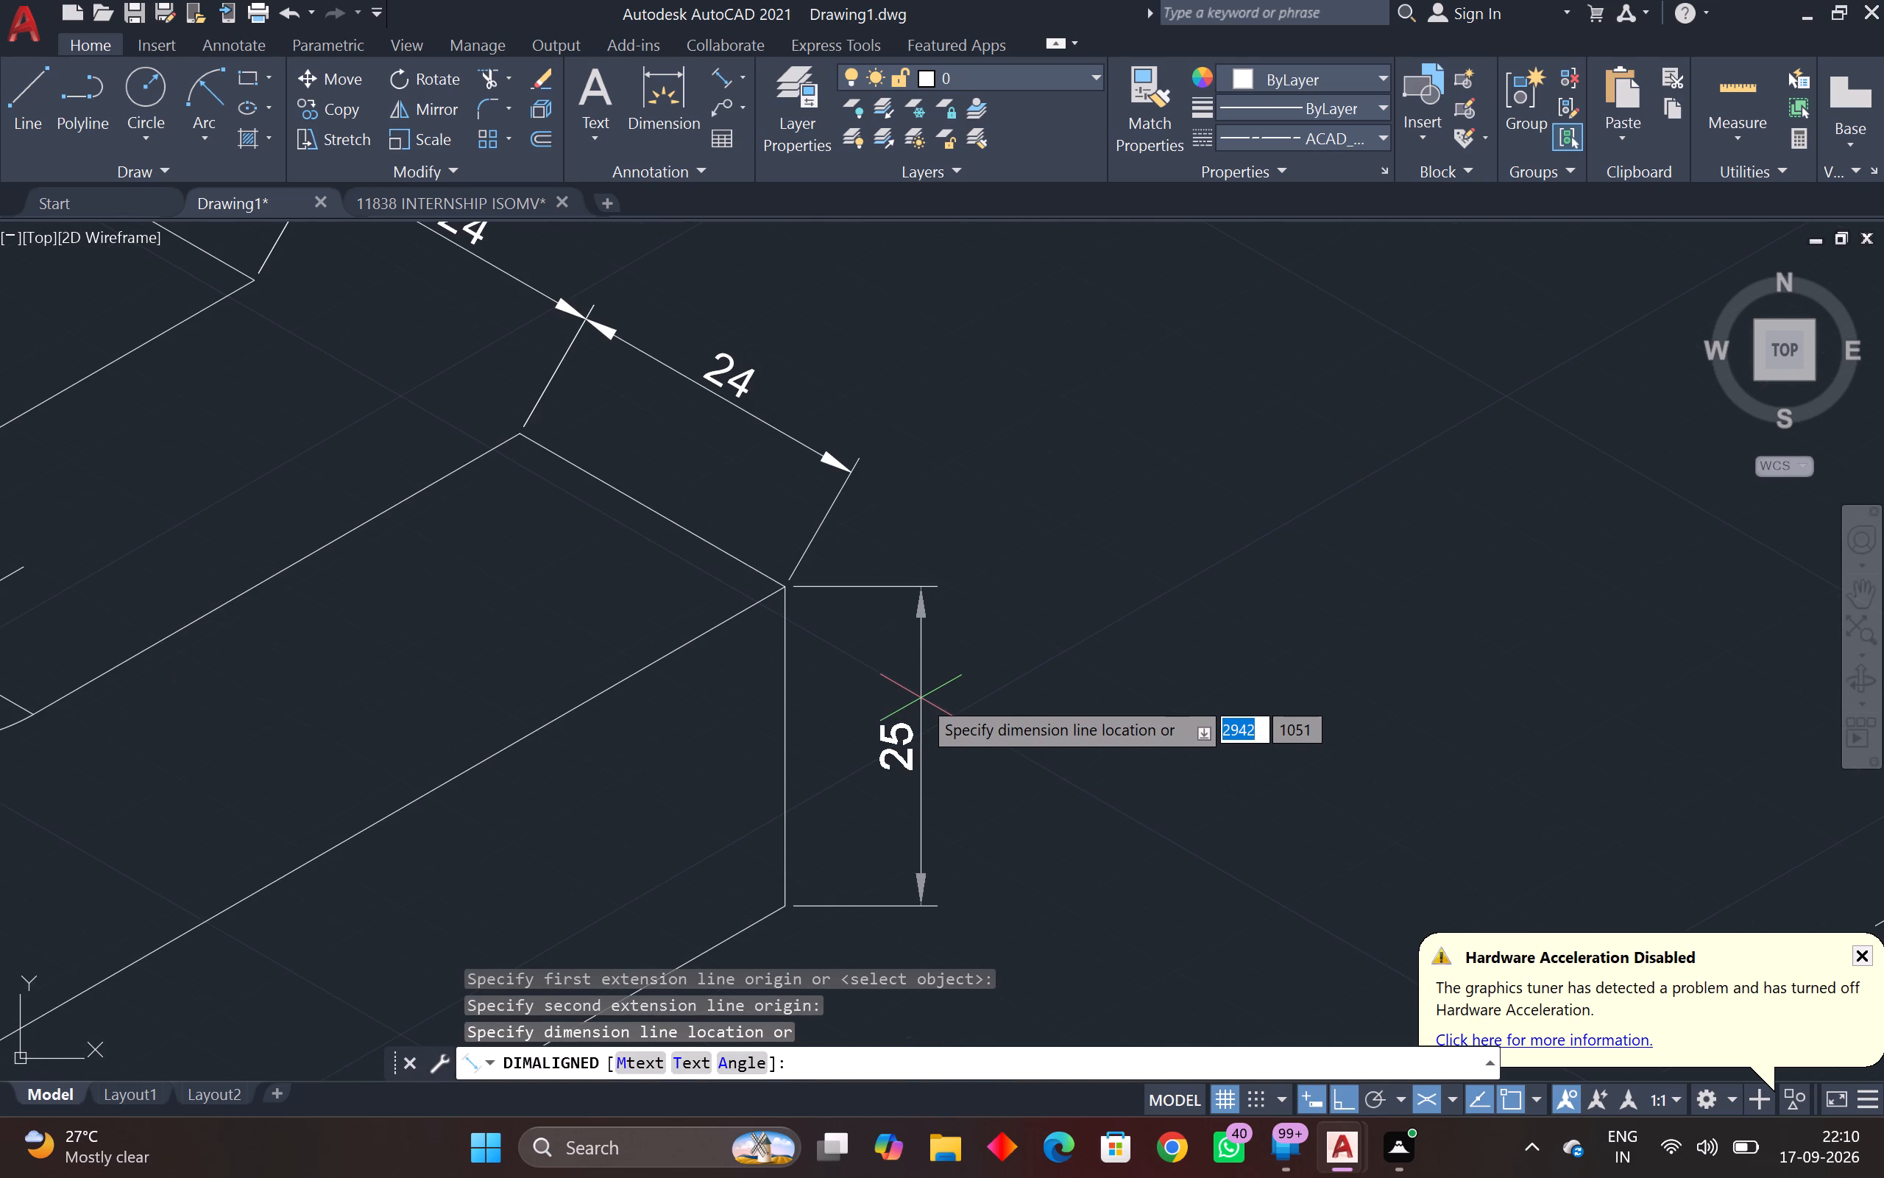
click(918, 694)
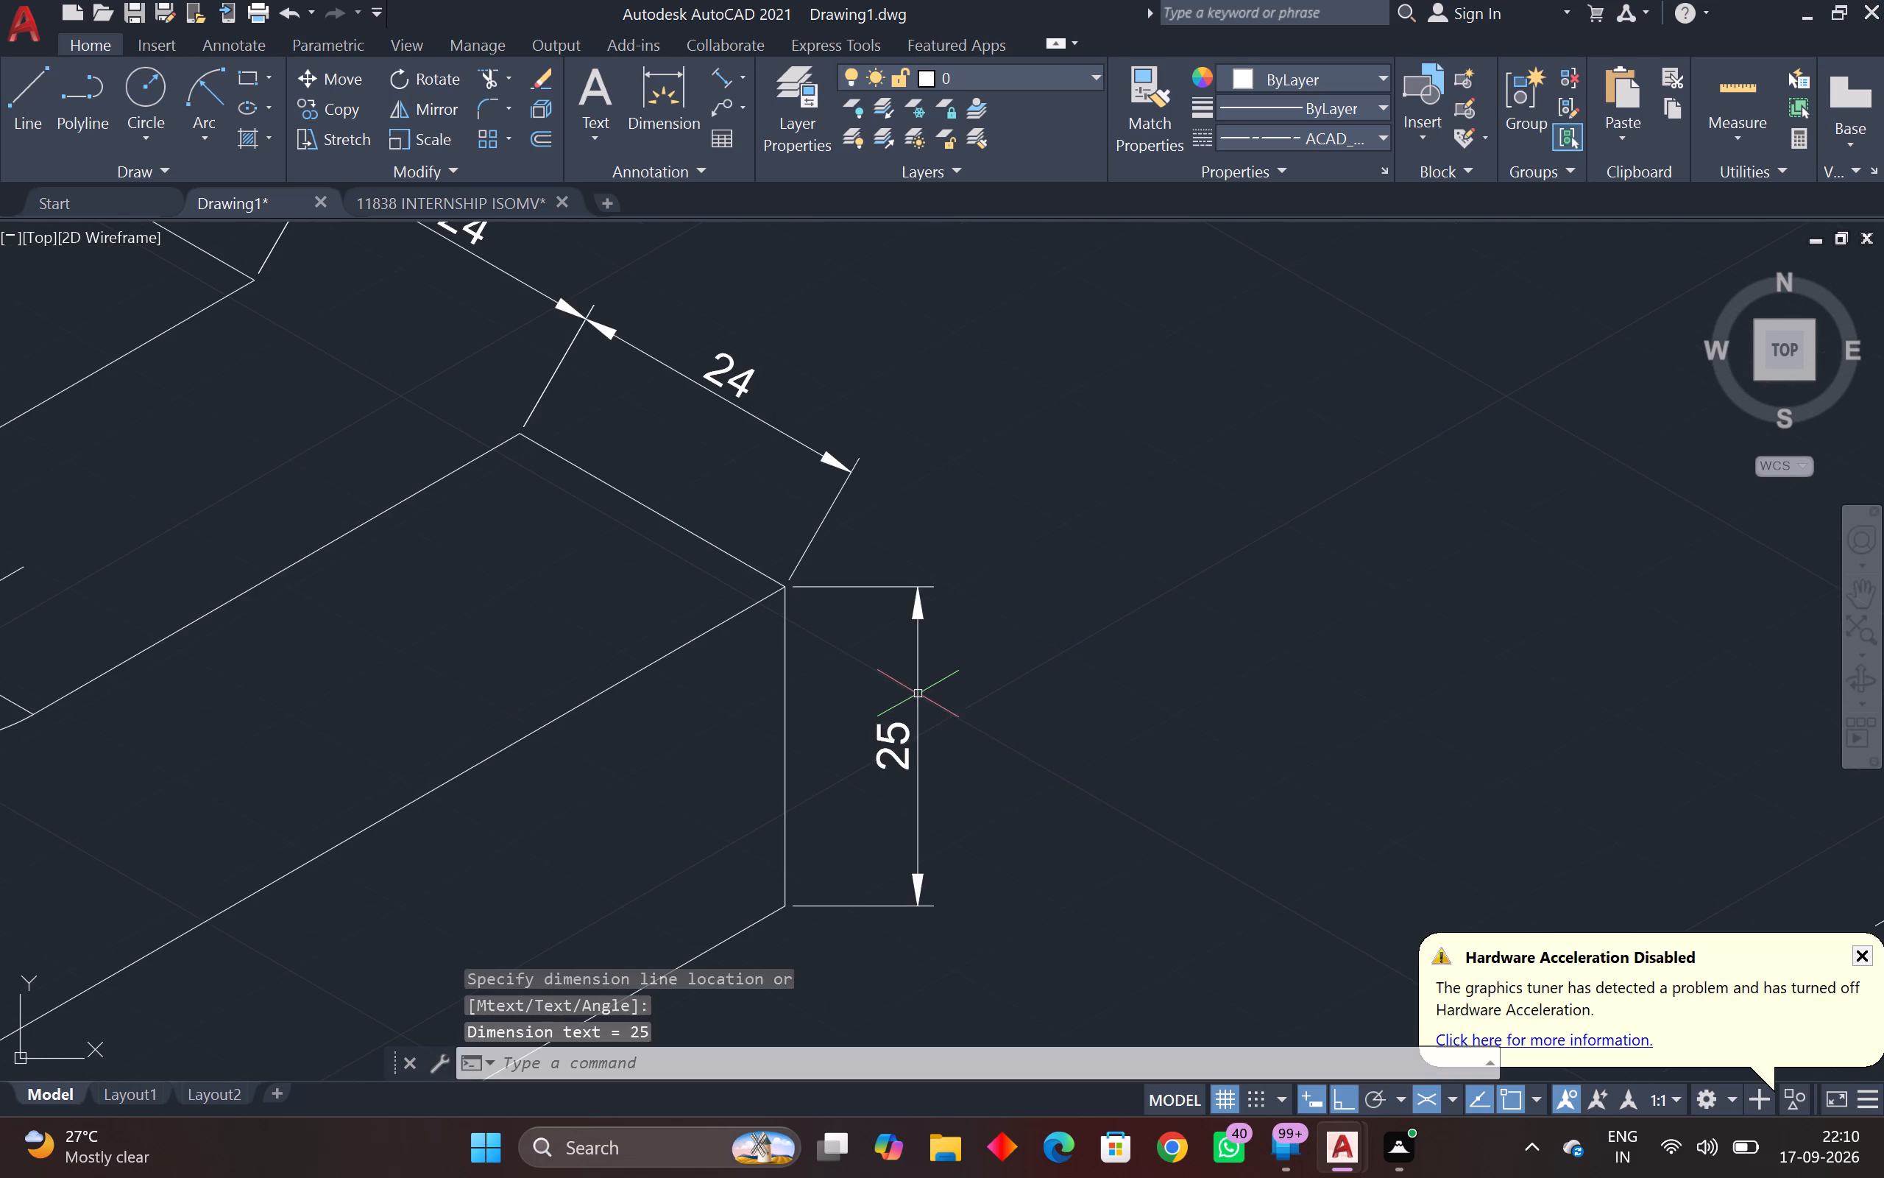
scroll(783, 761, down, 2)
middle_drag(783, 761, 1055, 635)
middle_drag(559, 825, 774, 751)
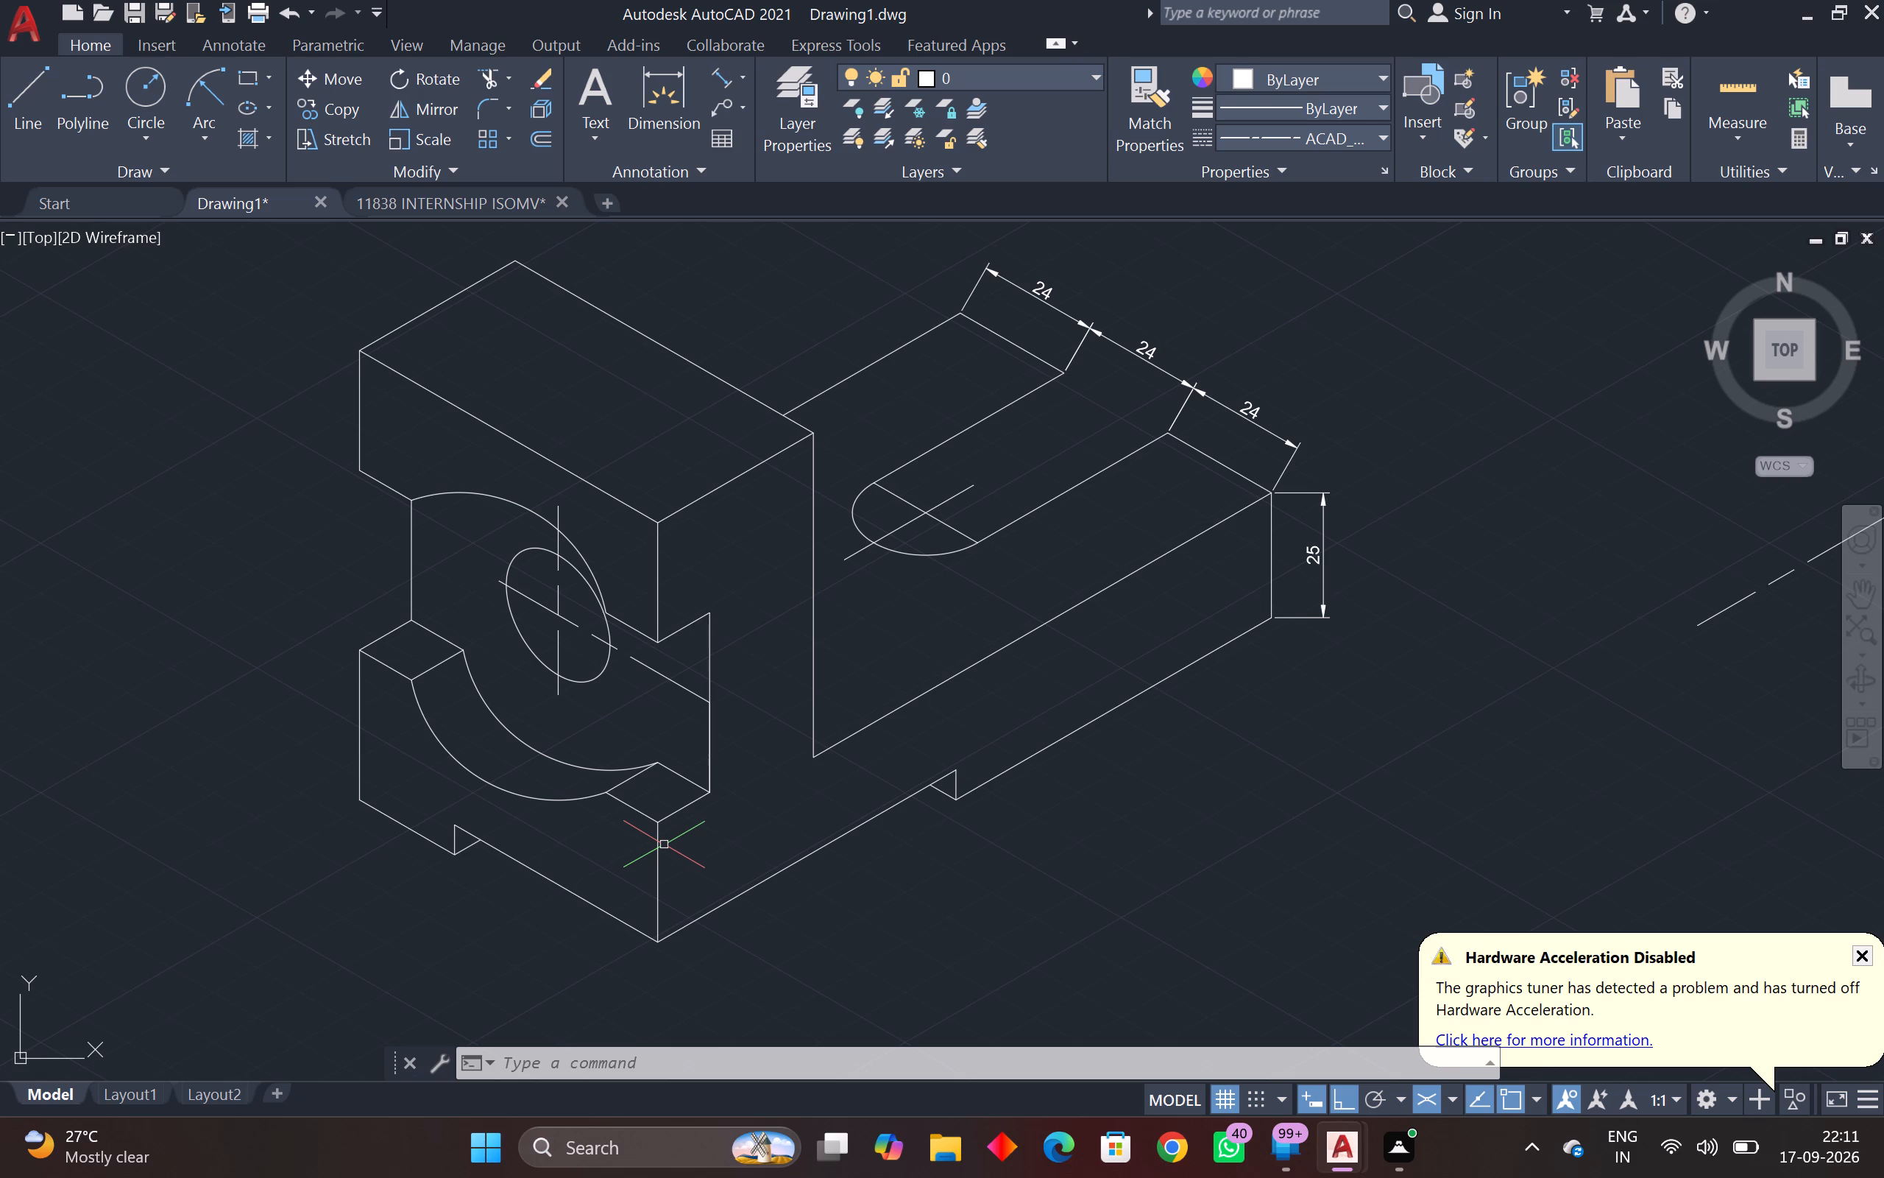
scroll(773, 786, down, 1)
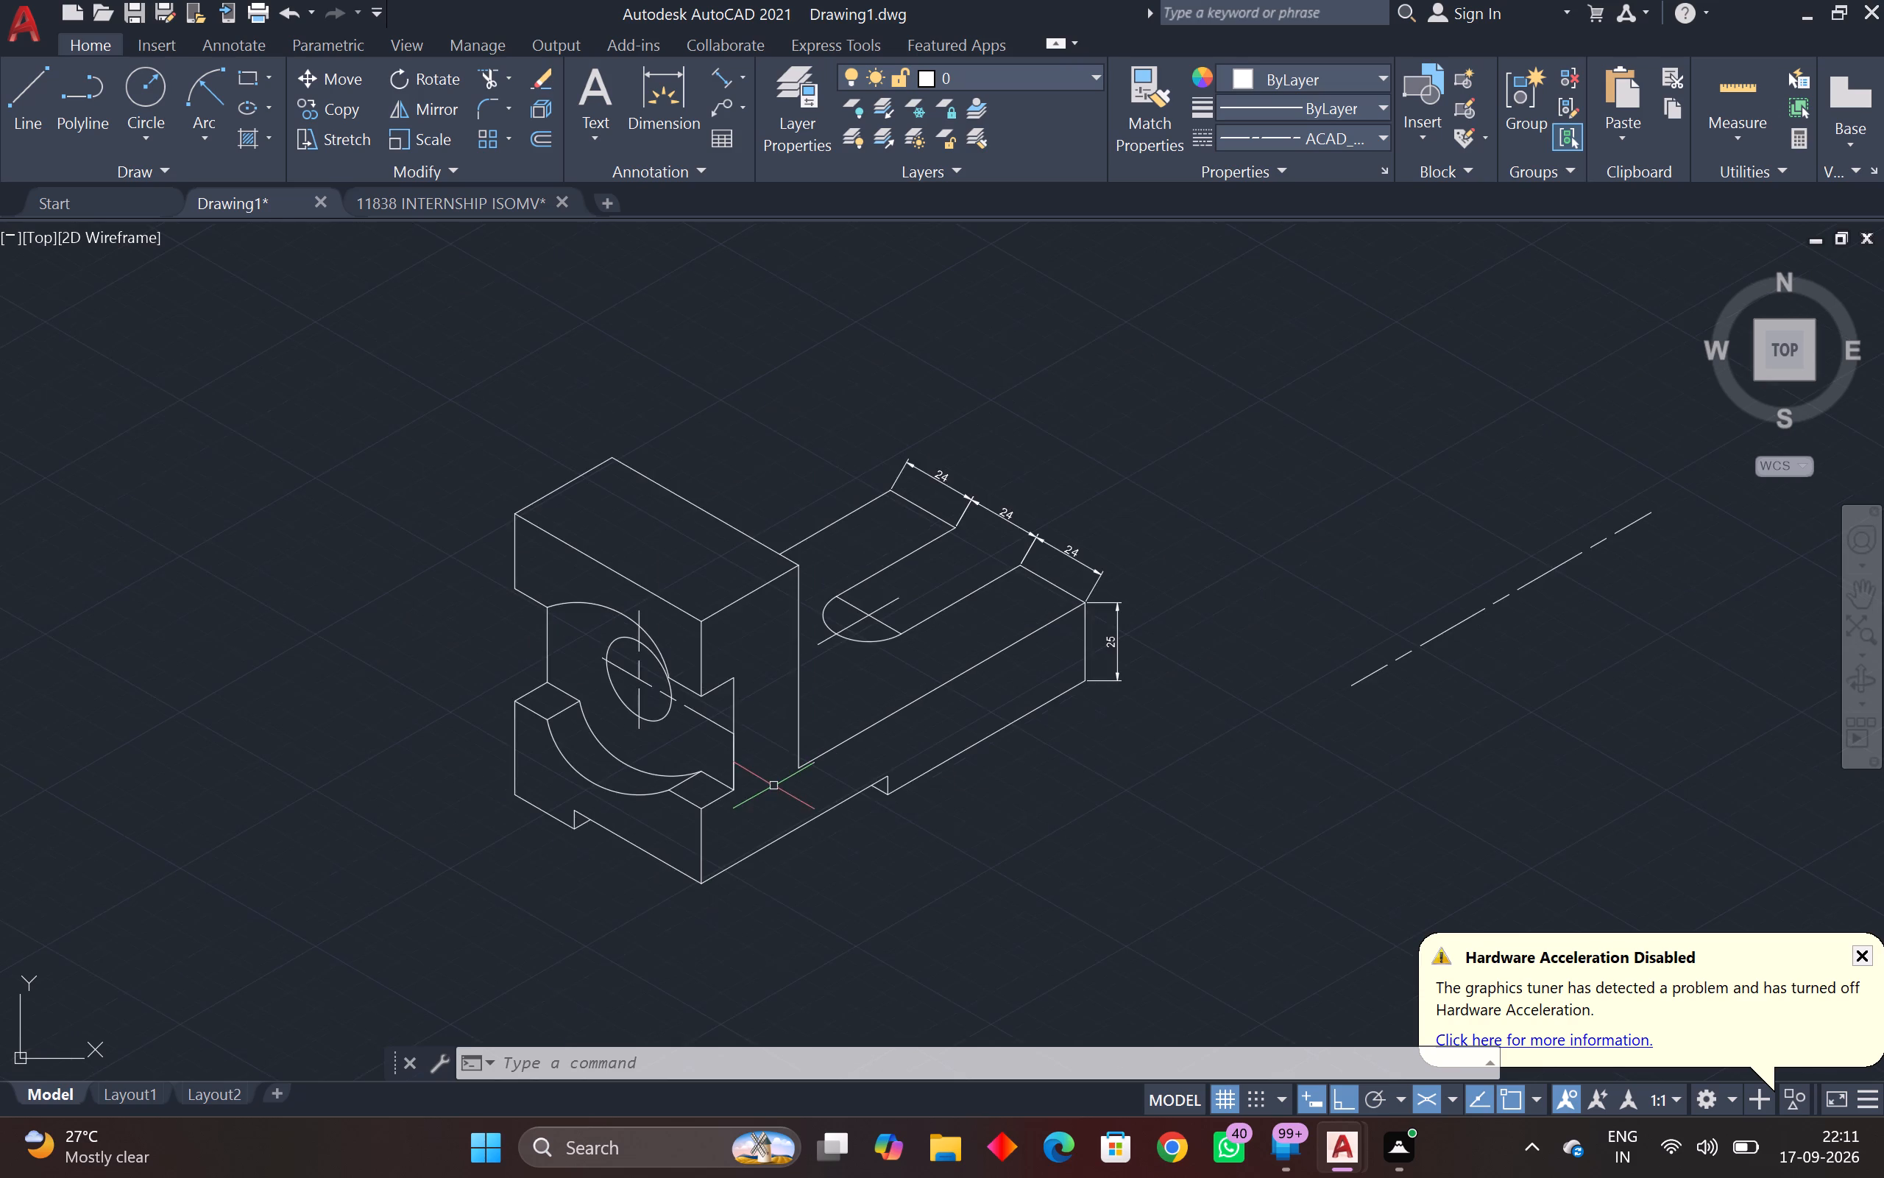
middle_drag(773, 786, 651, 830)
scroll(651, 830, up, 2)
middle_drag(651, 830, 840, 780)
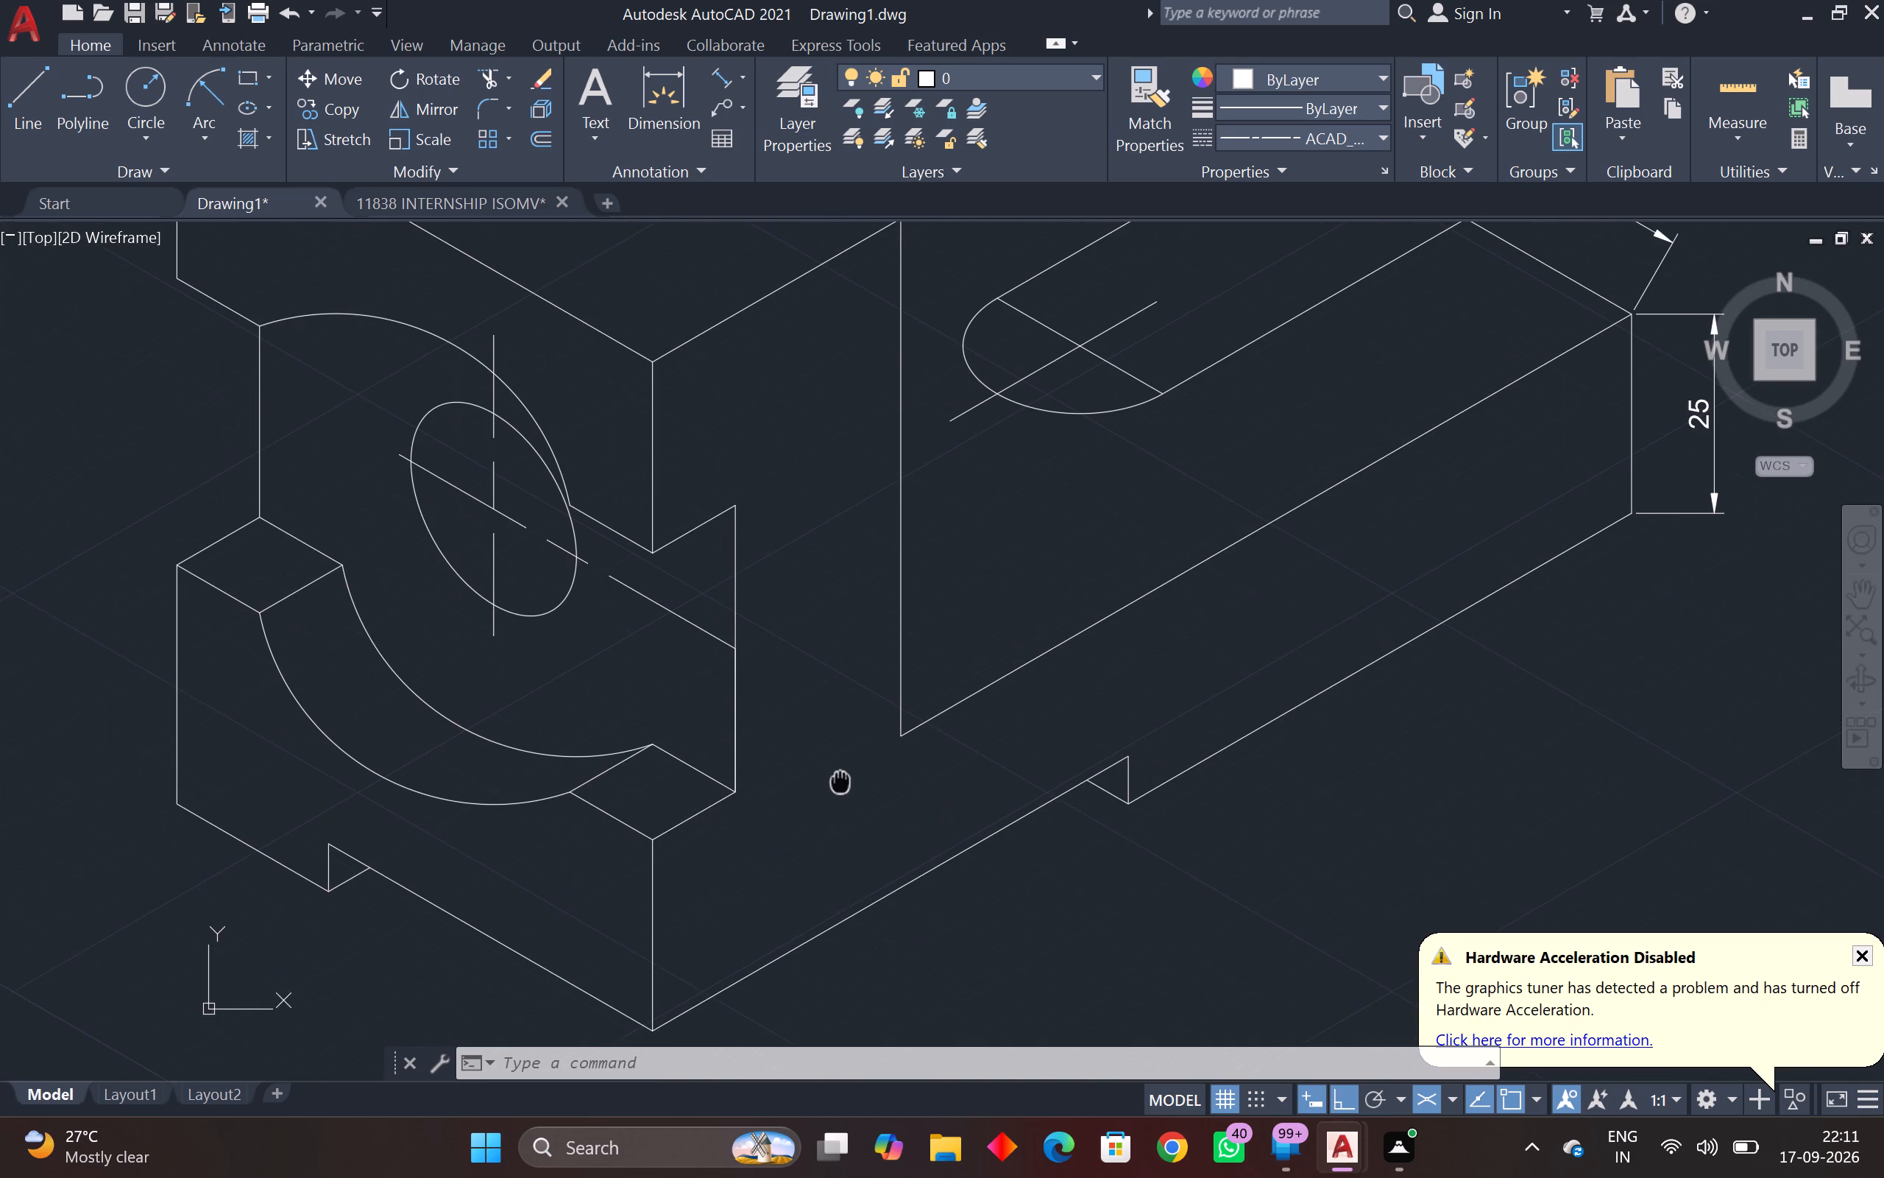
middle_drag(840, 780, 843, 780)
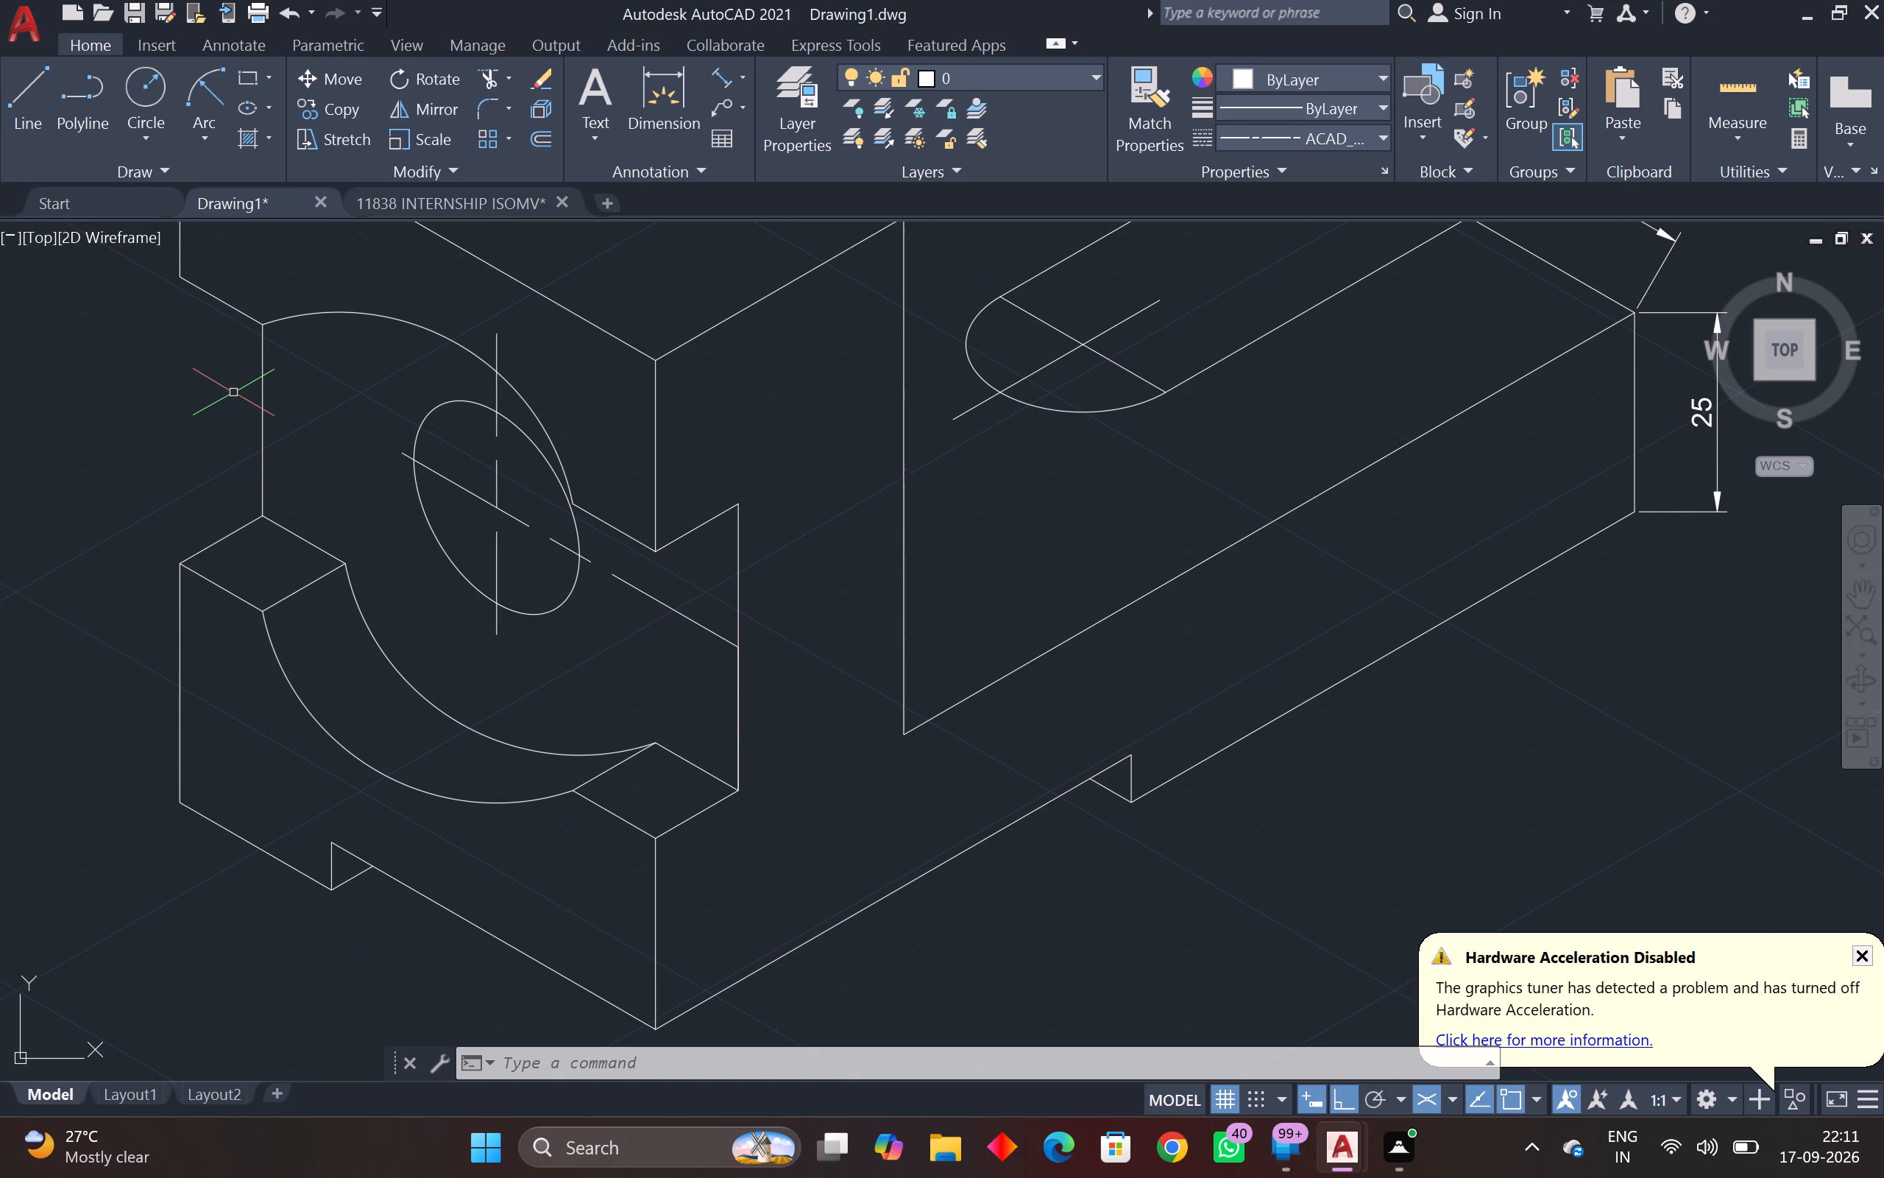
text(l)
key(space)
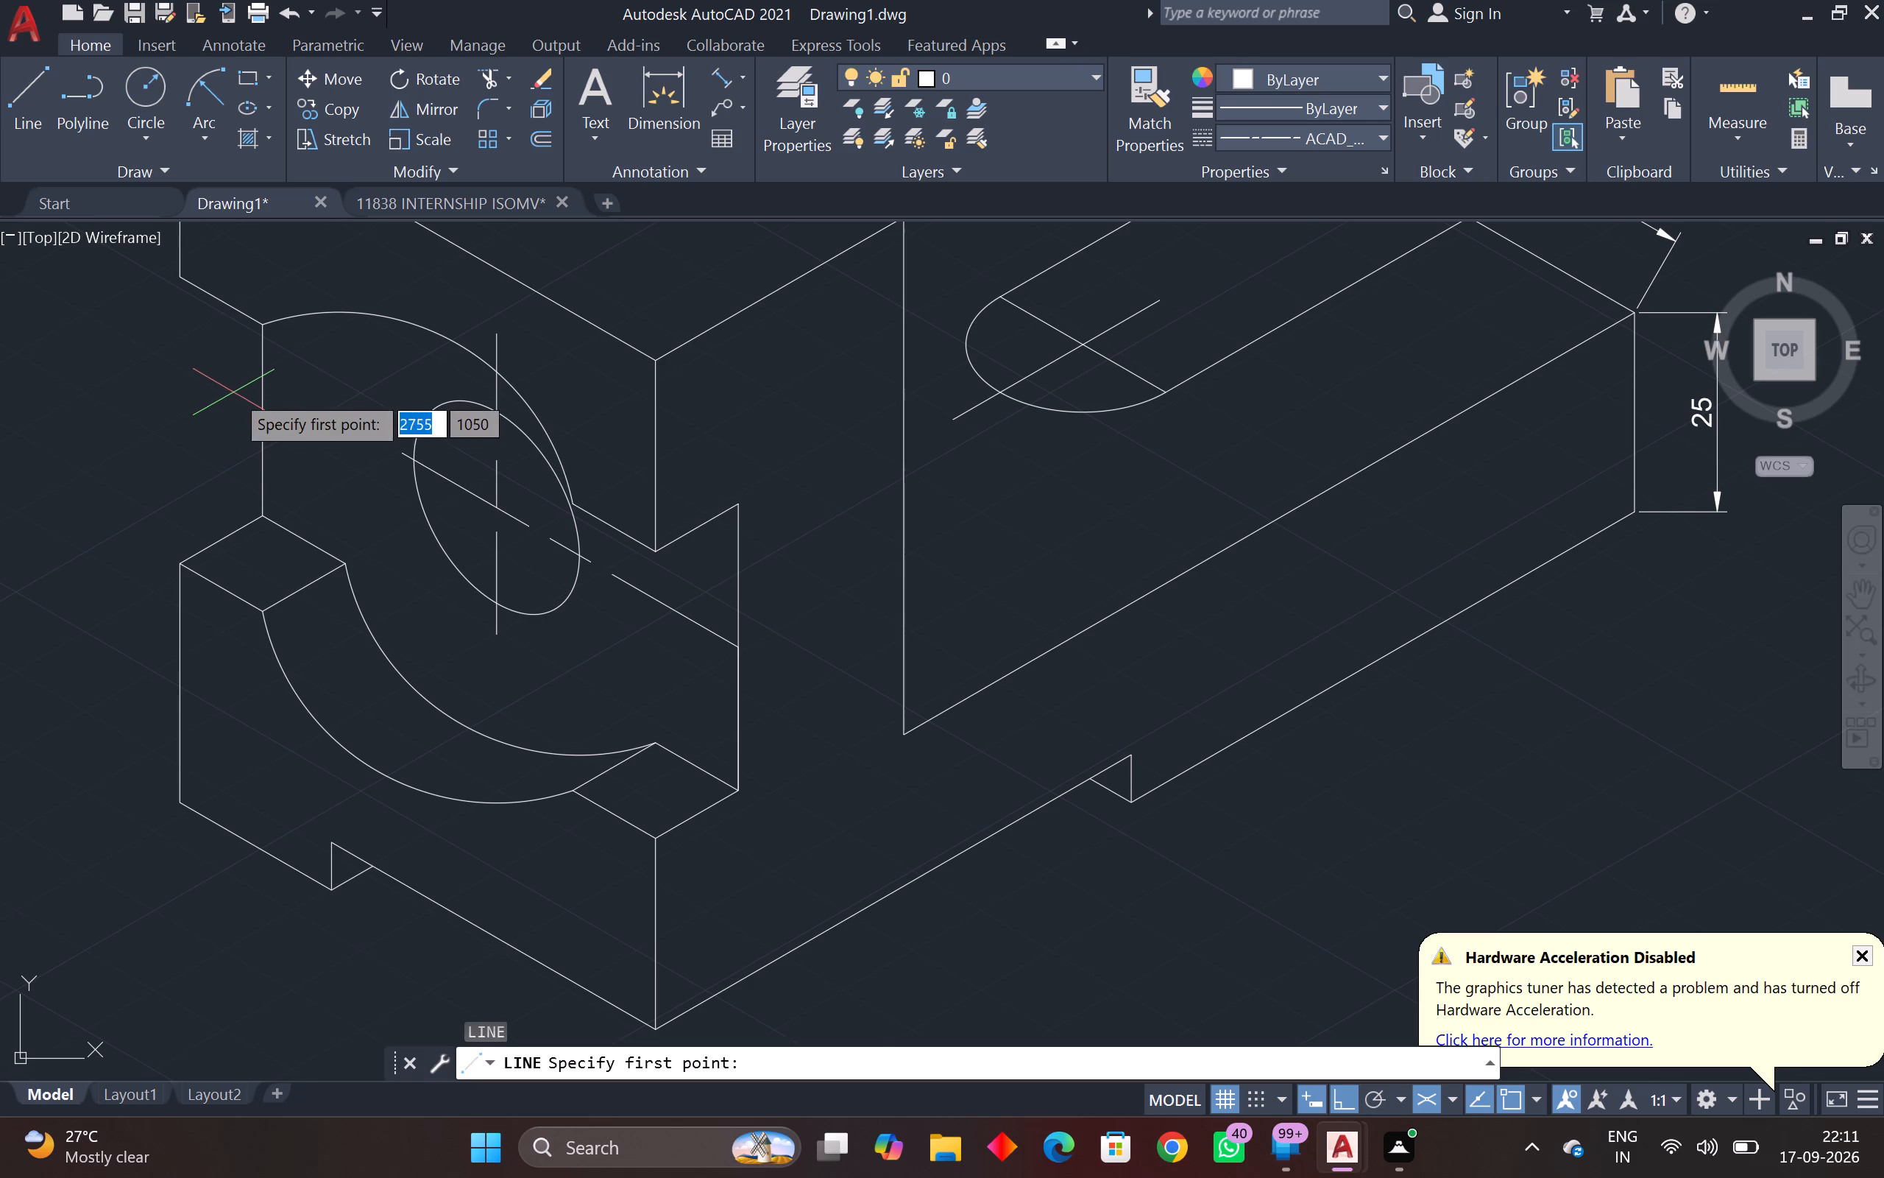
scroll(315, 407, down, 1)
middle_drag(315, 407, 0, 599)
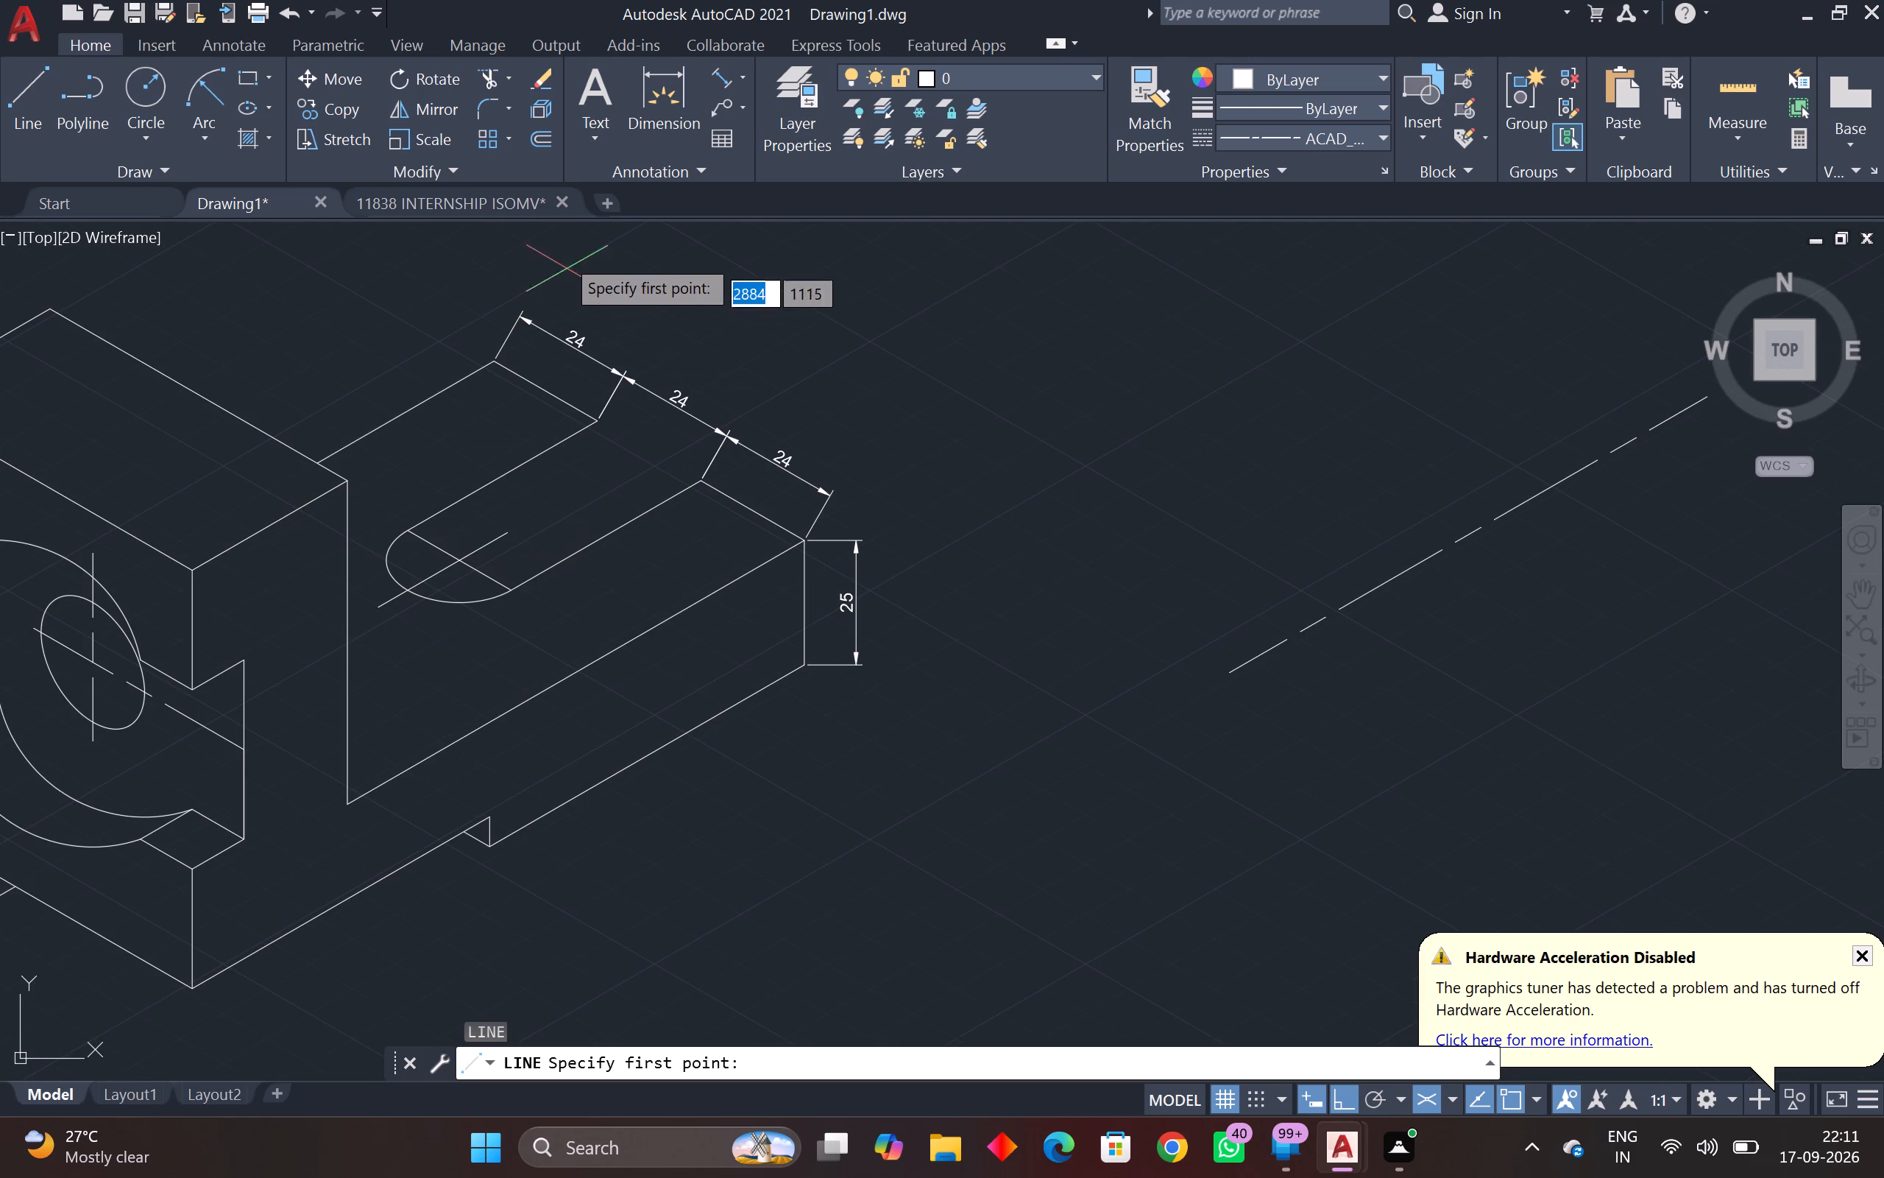
Add an aligned dimension to the short top edge at the far end of the upright block, offset outward from the block.
click(718, 85)
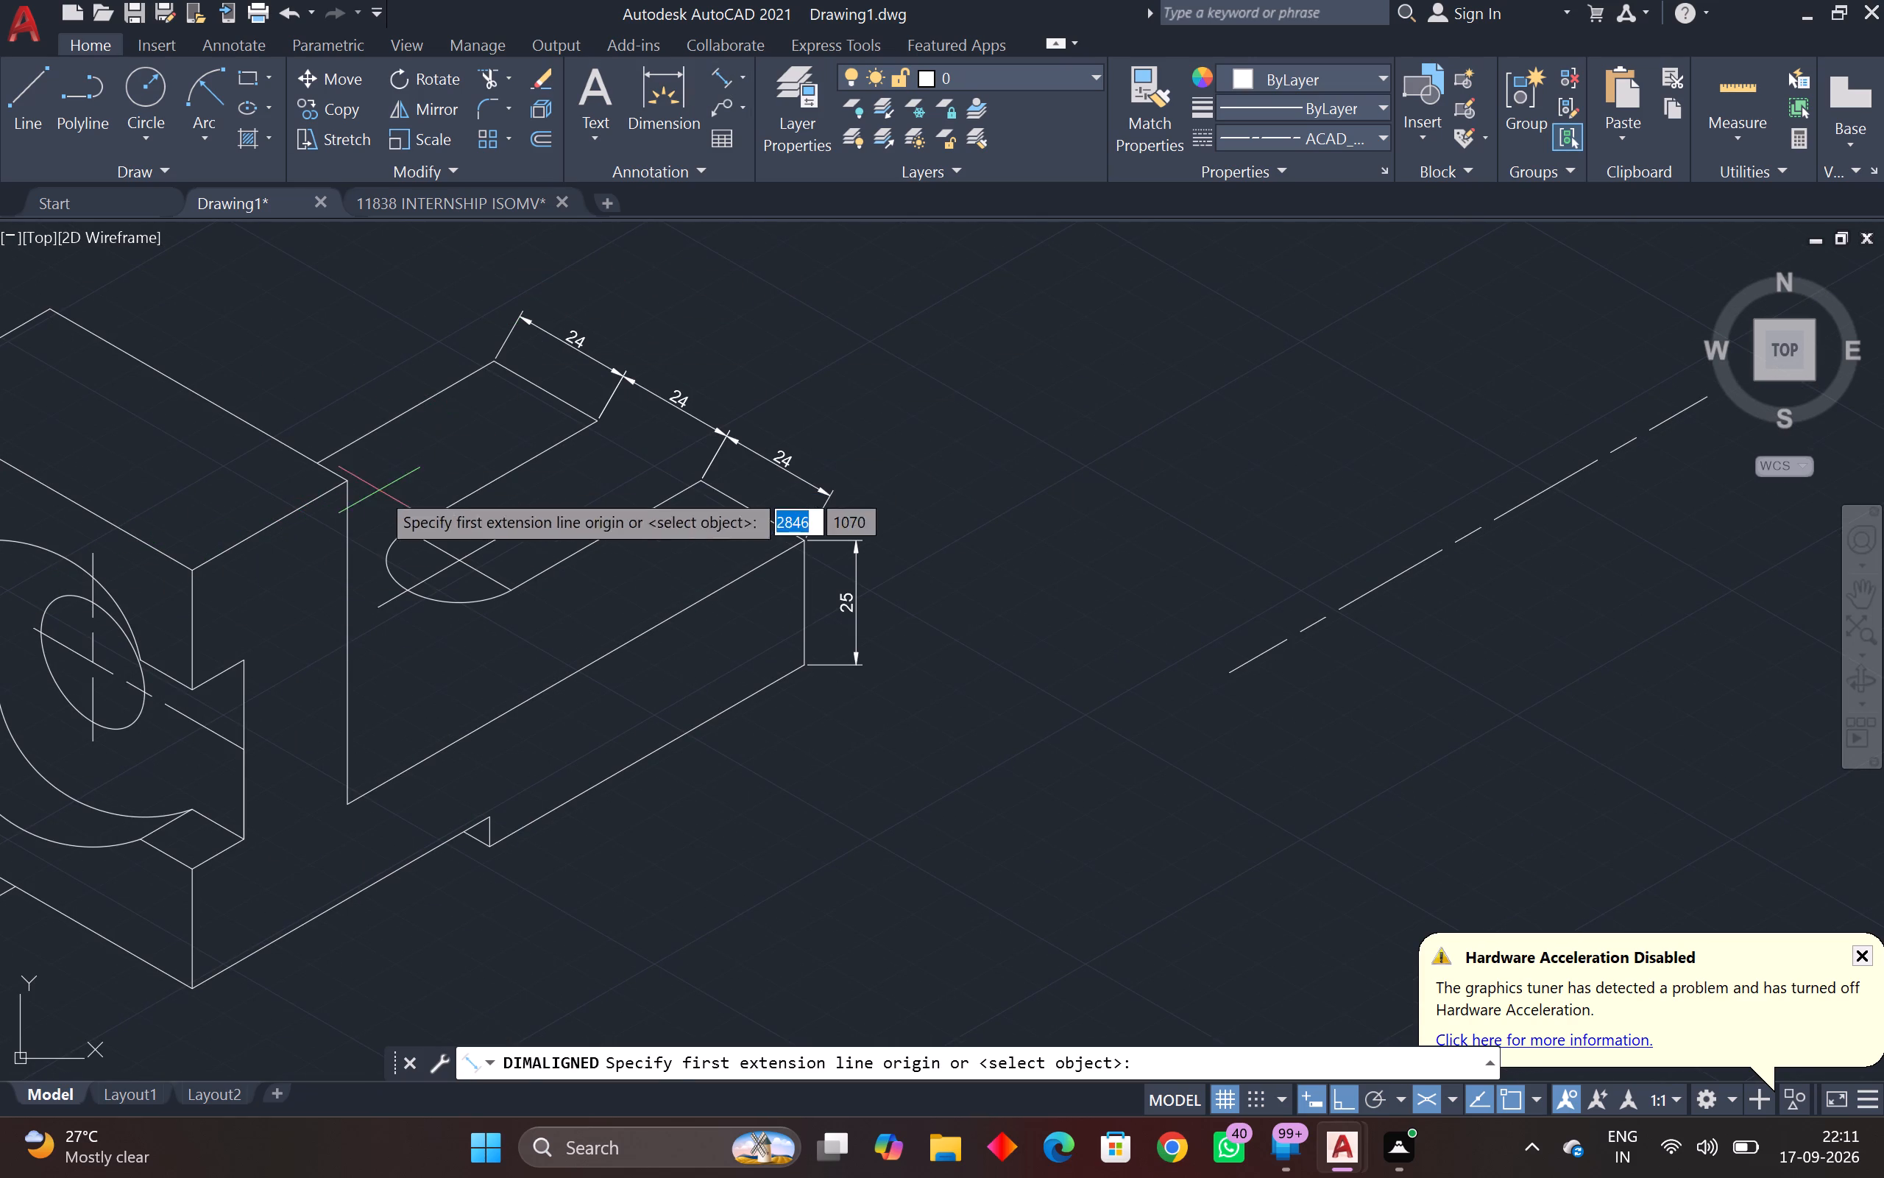
middle_drag(379, 490, 555, 533)
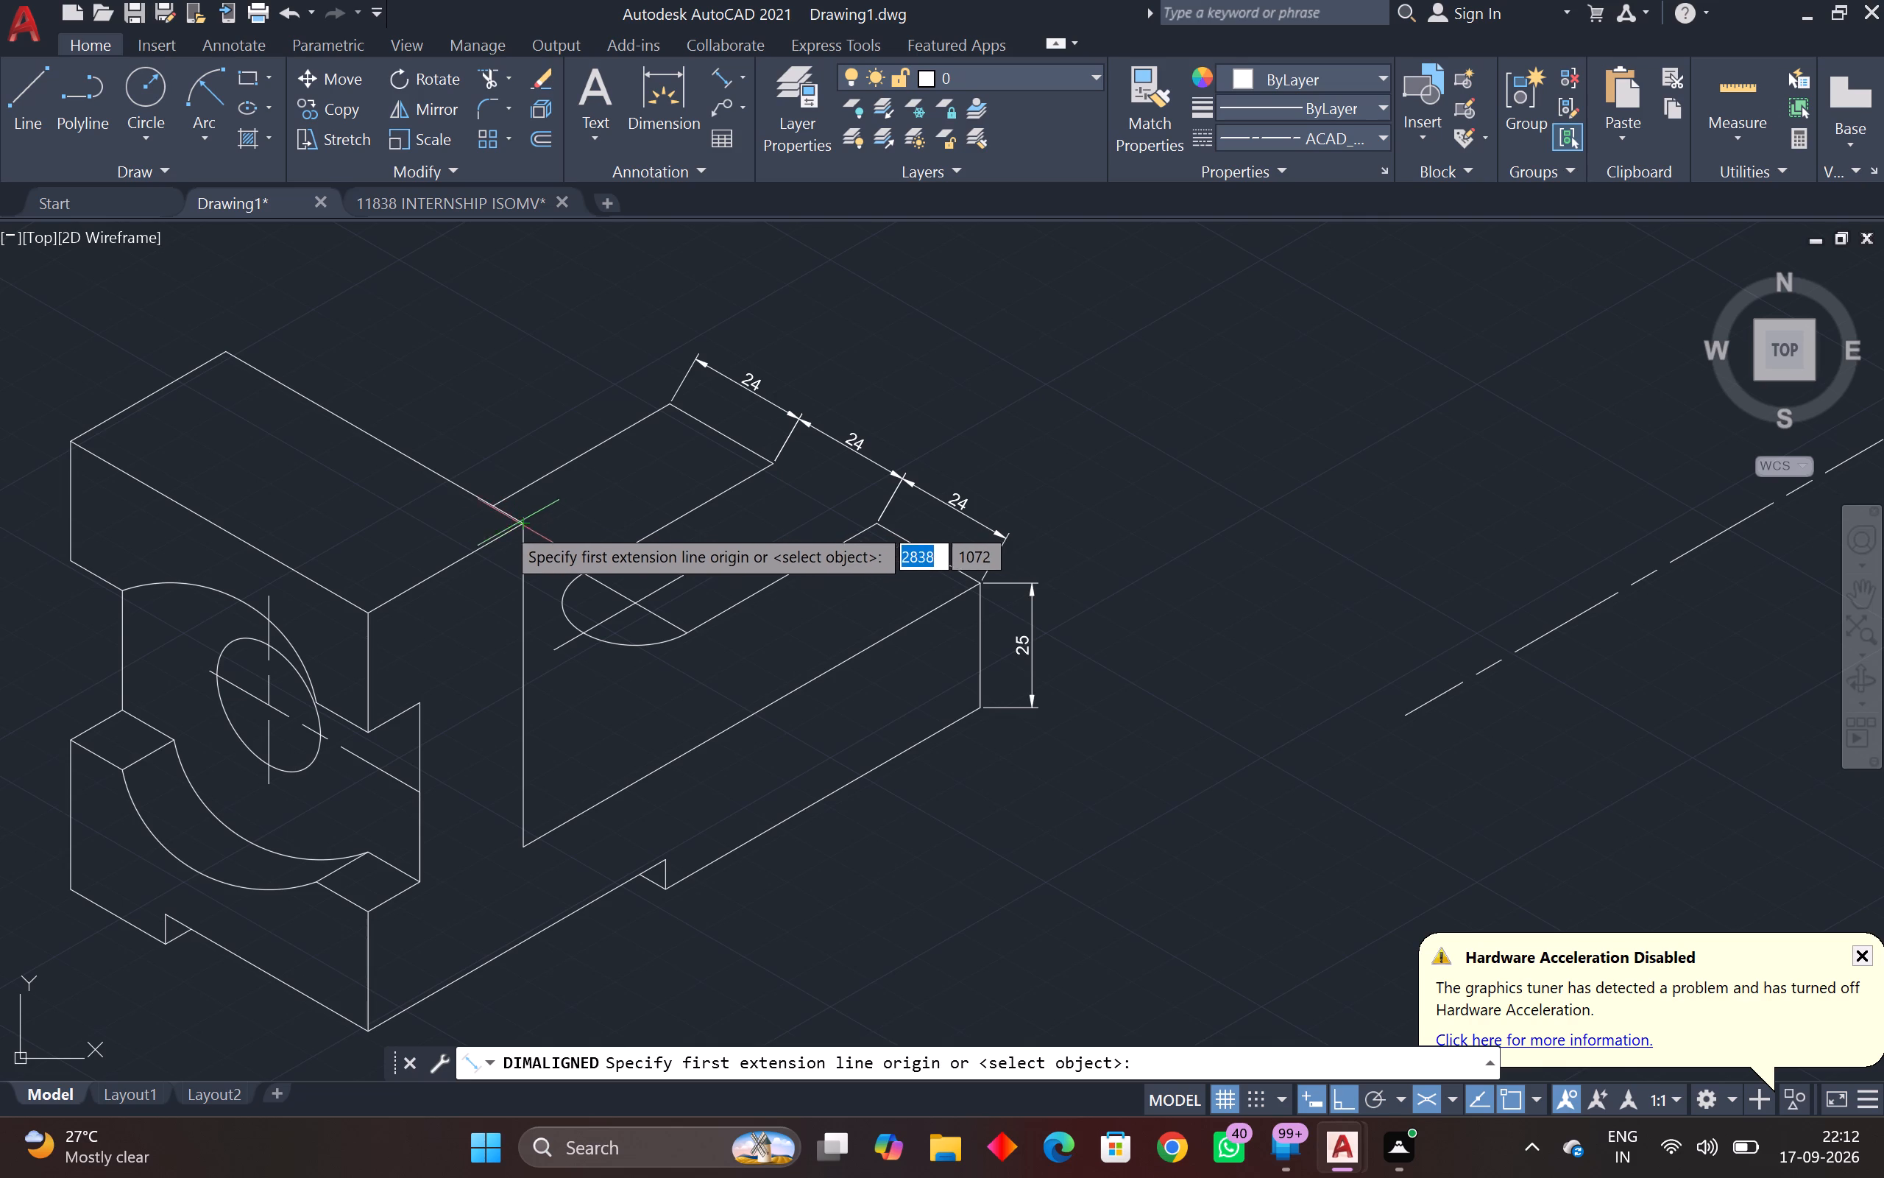
middle_drag(397, 514, 612, 717)
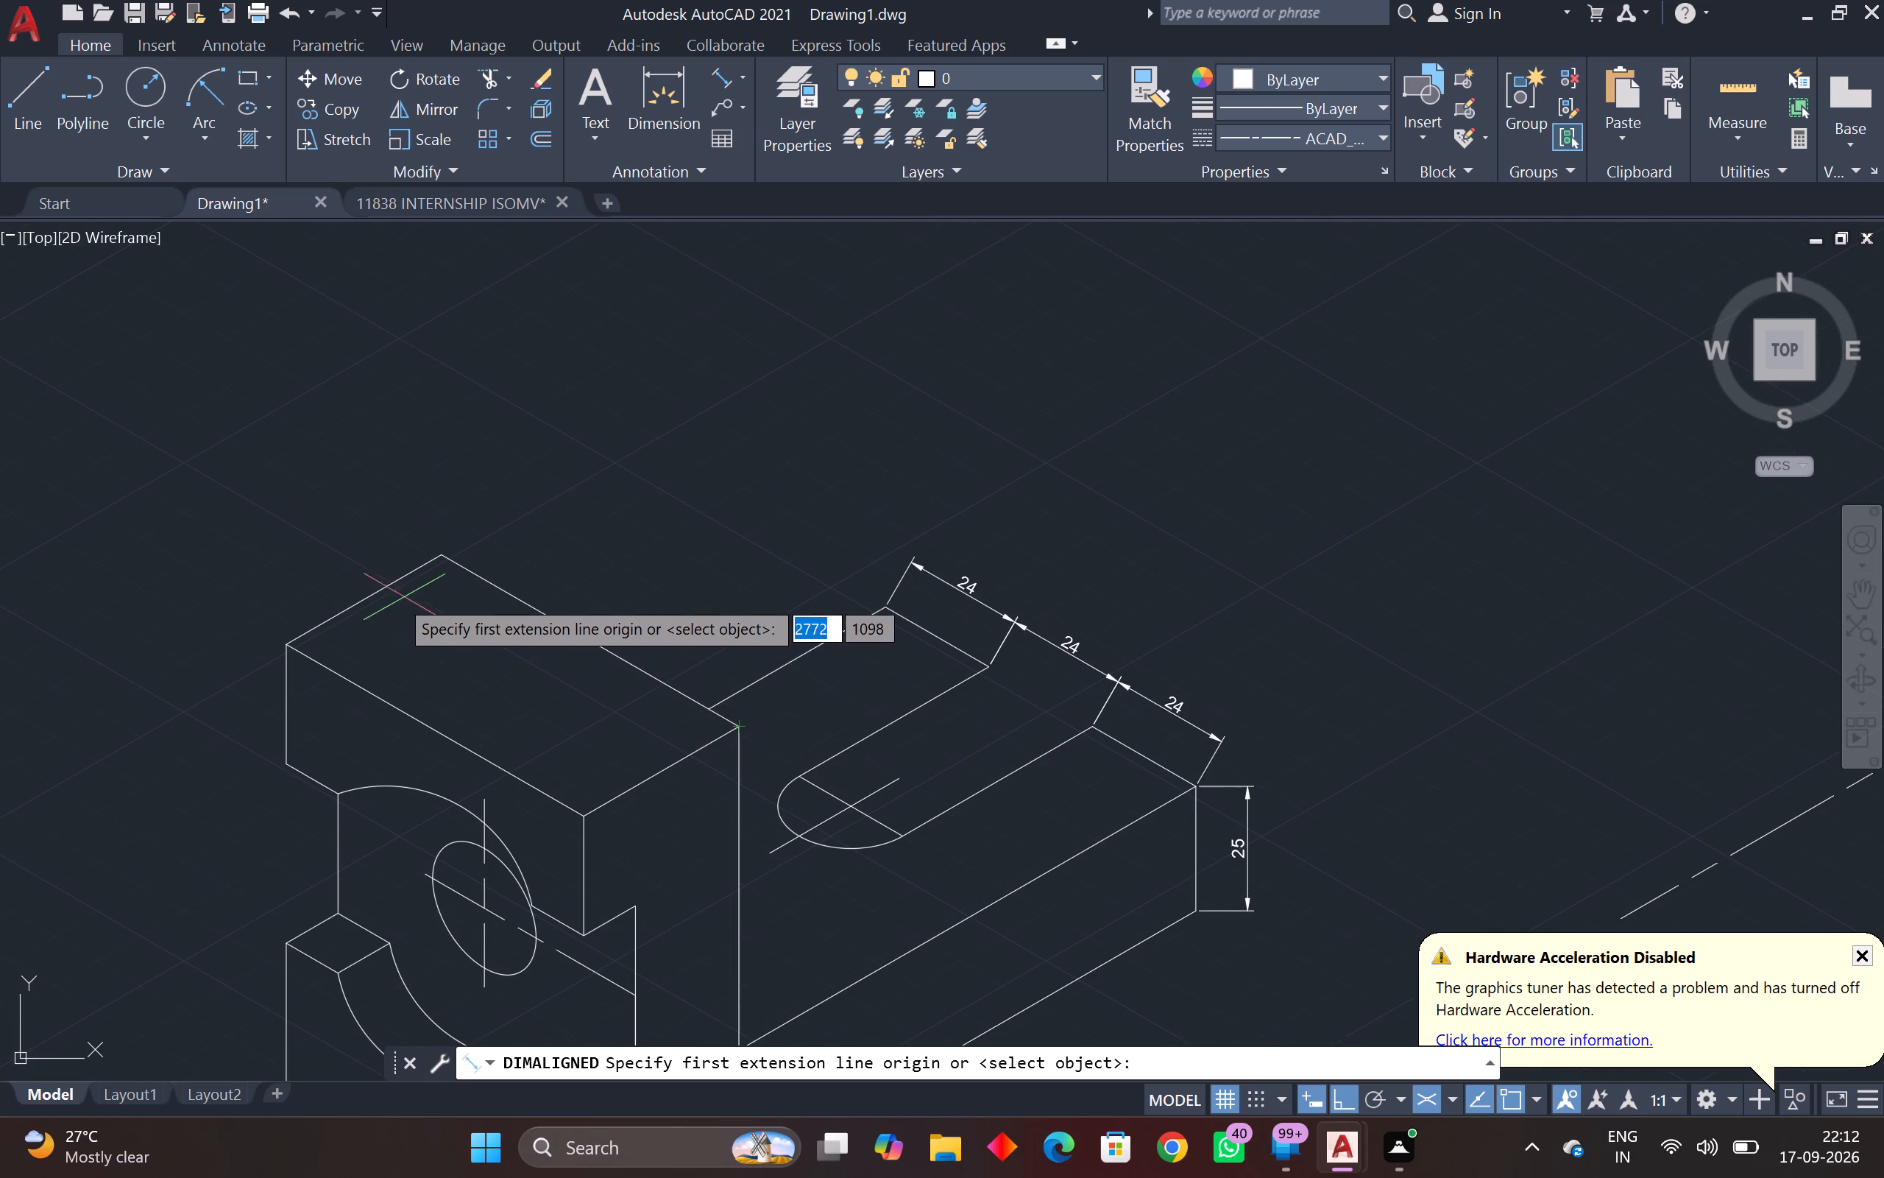
click(286, 648)
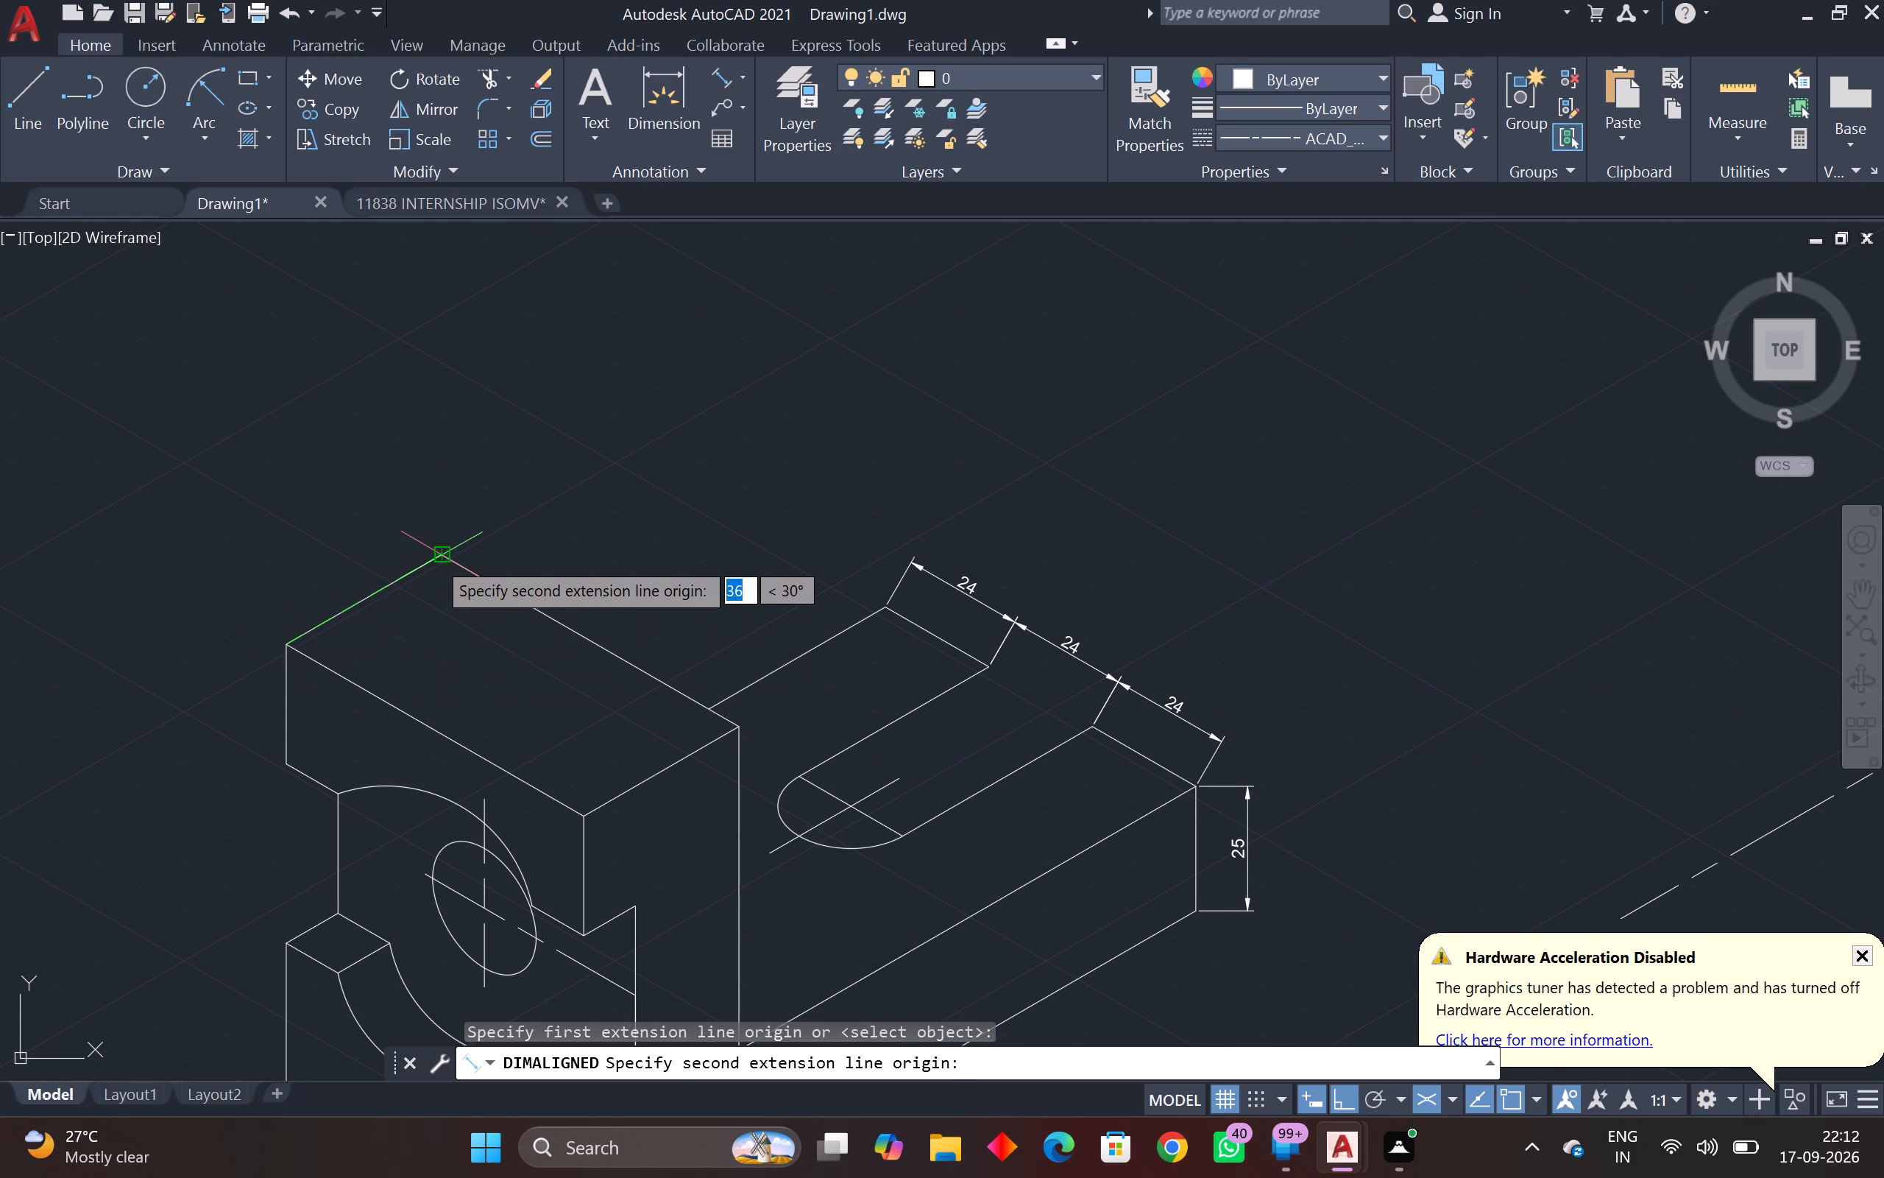
click(437, 557)
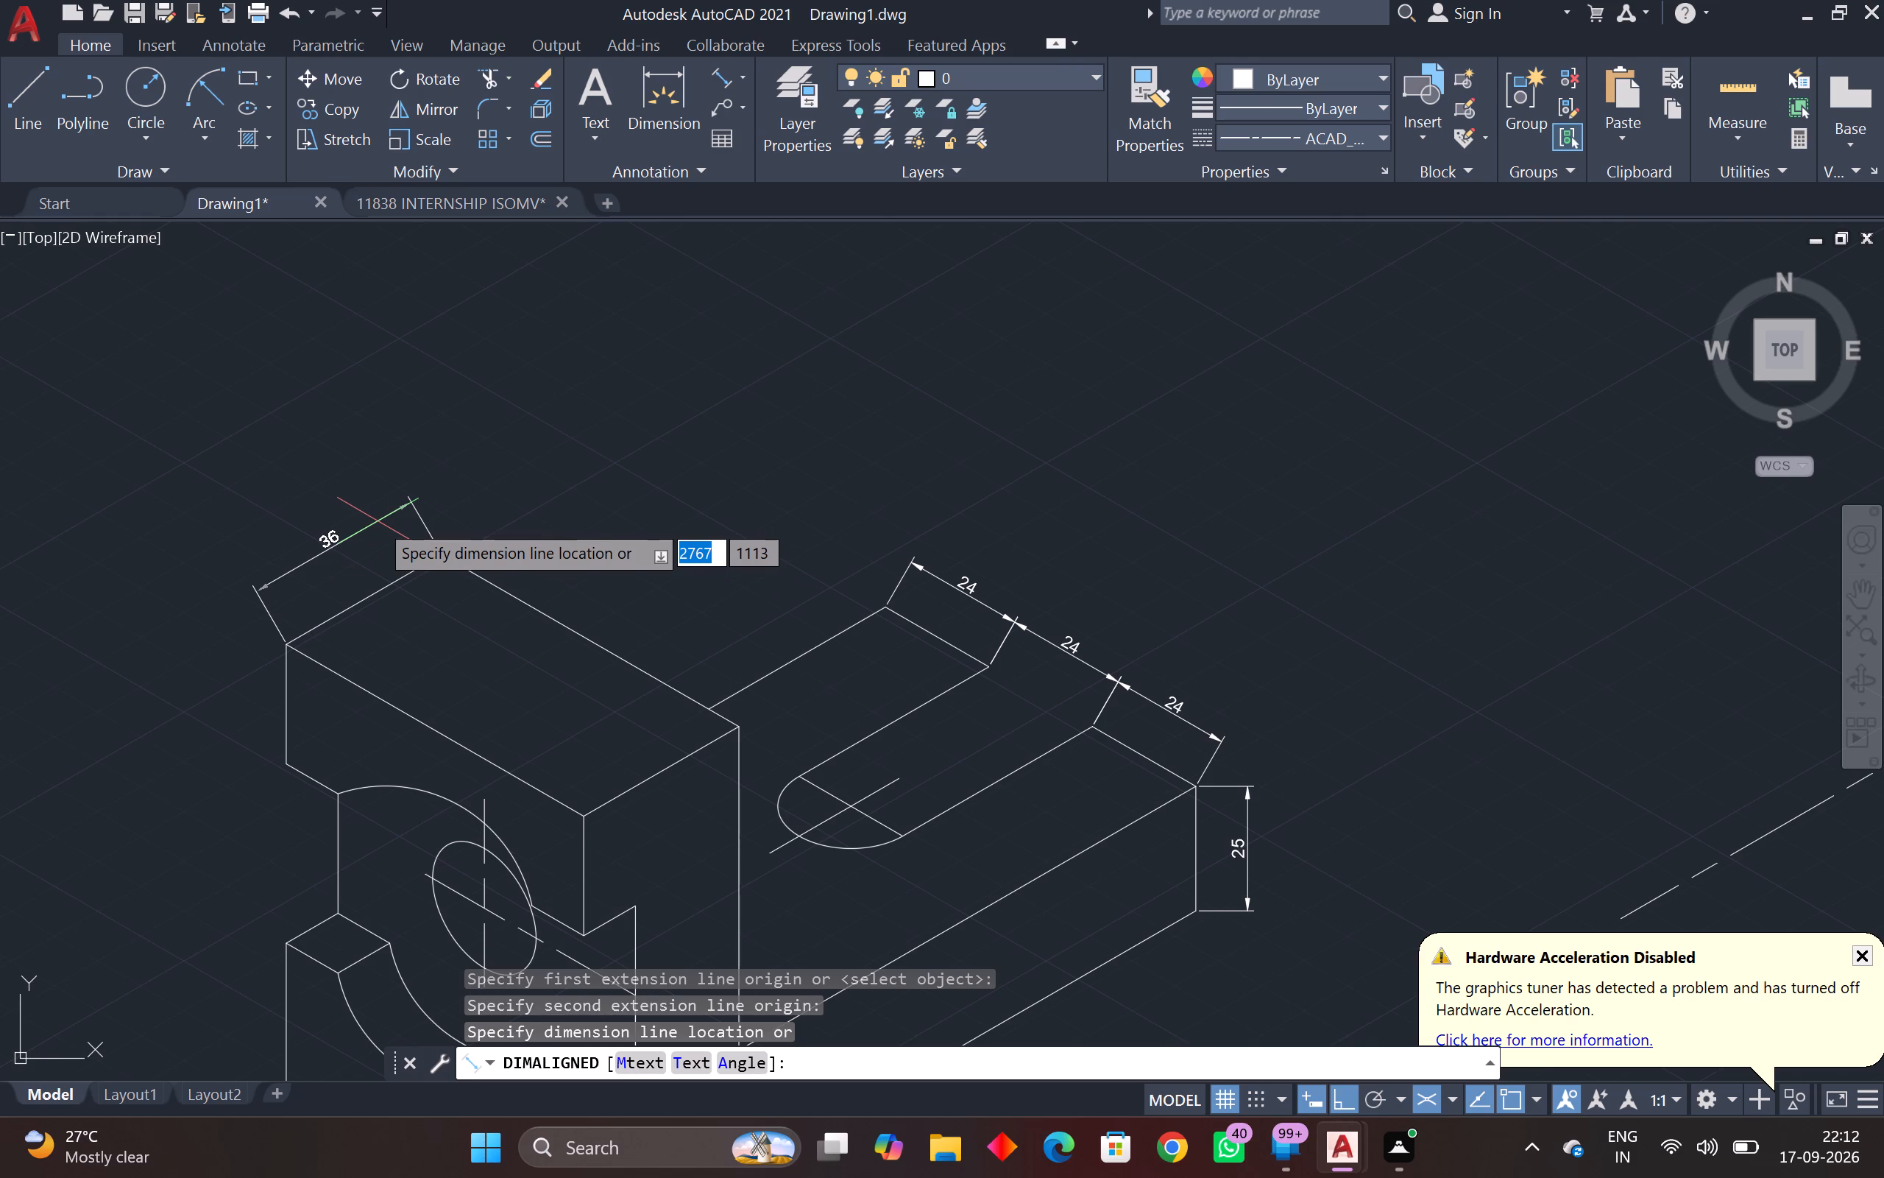
click(378, 521)
Add an aligned dimension to the vertical outer edge of the upright block above the arched recess, offset outward from the block.
middle_drag(261, 669, 461, 571)
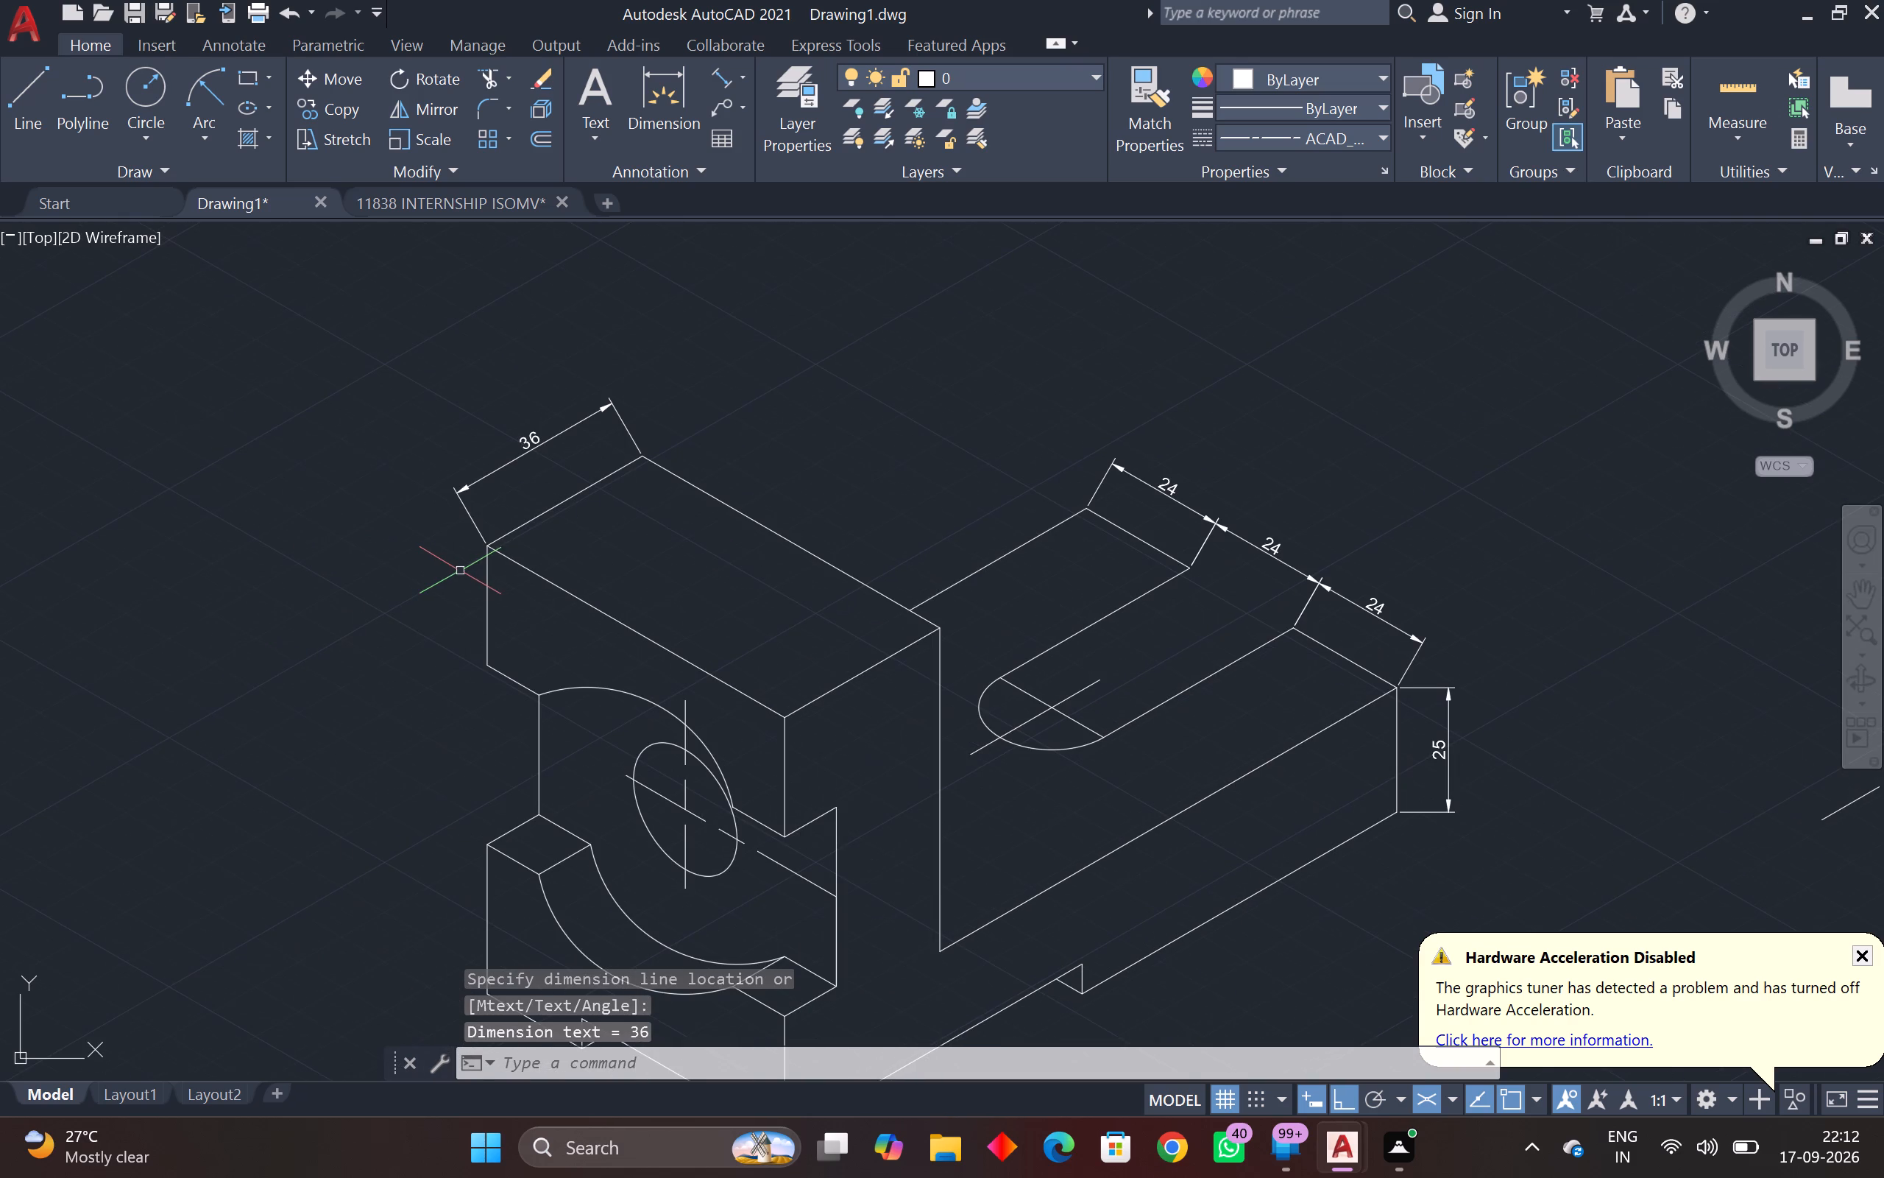
key(space)
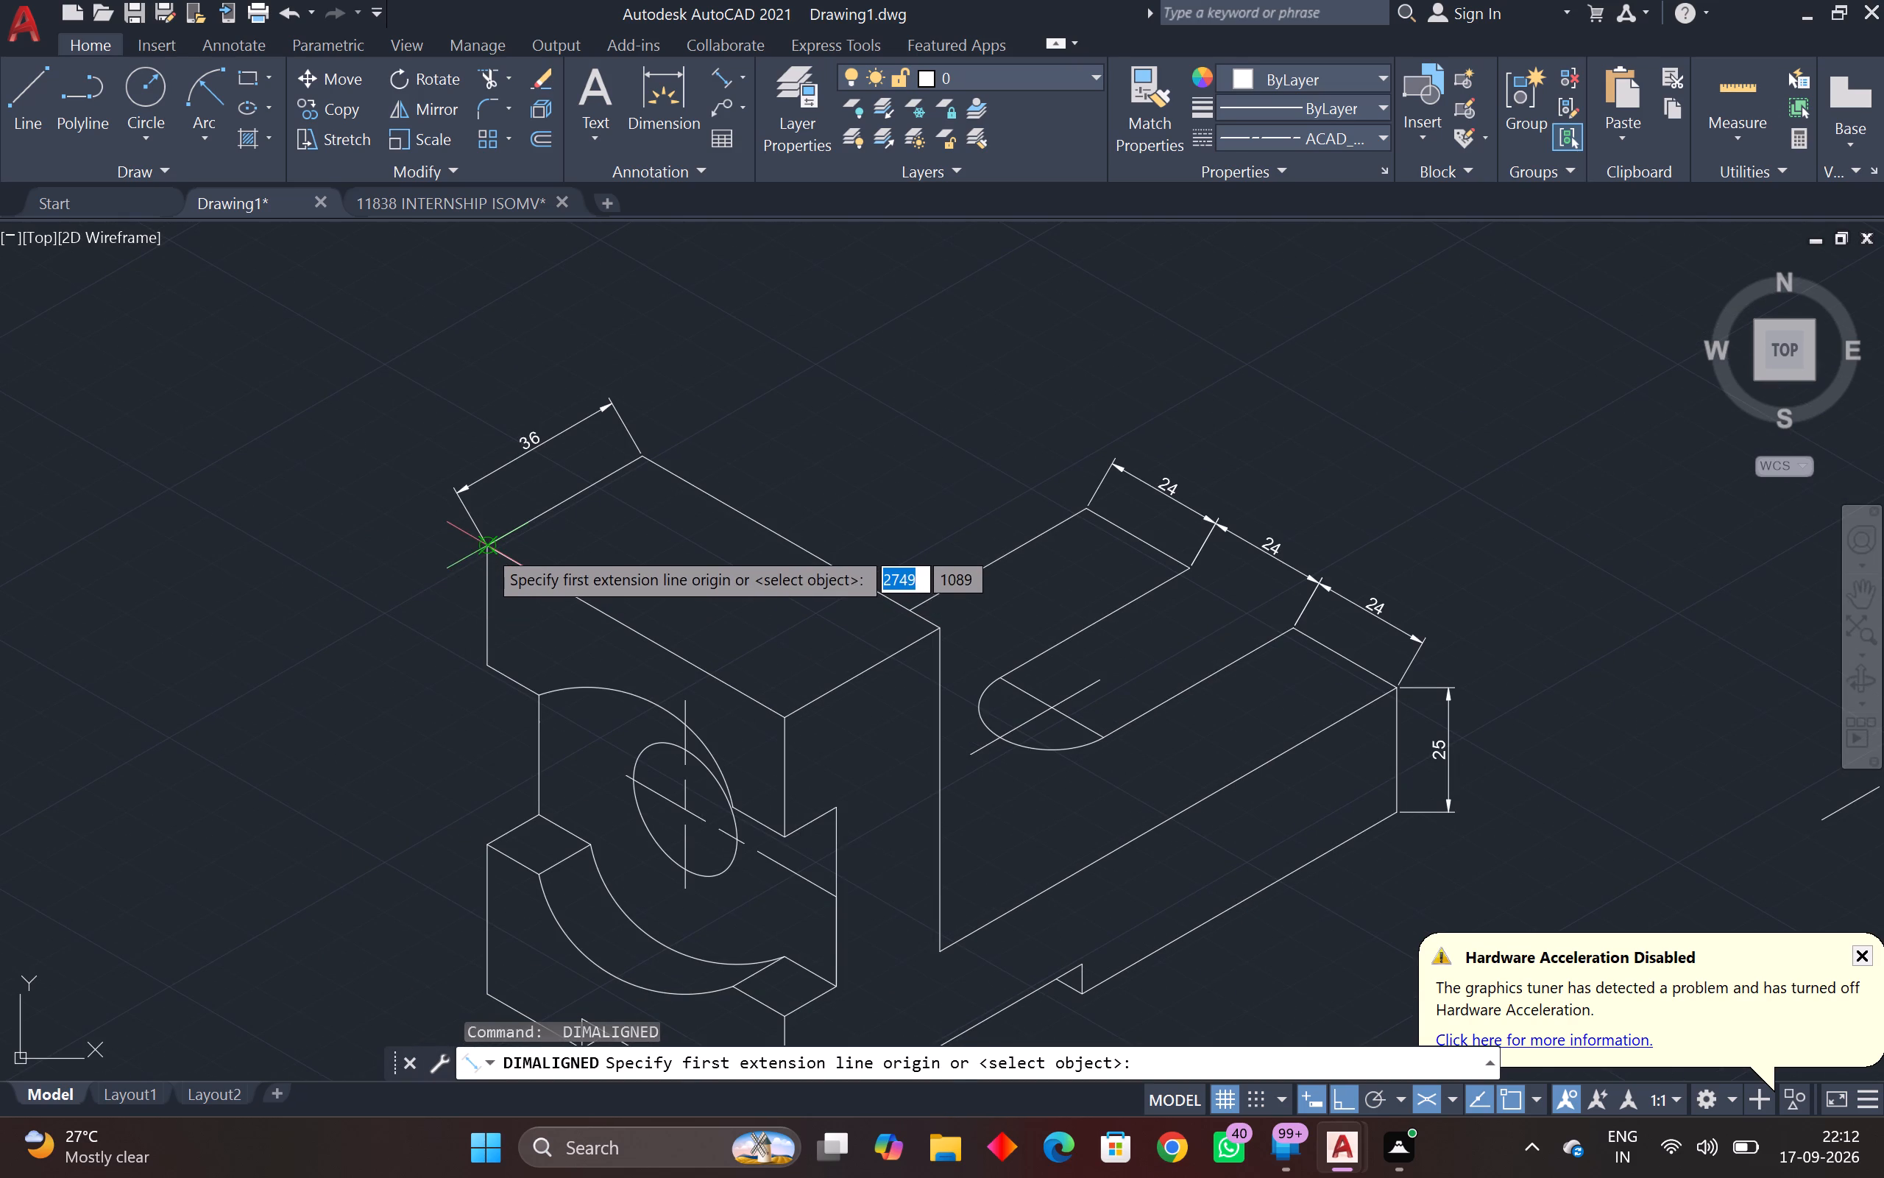
click(486, 548)
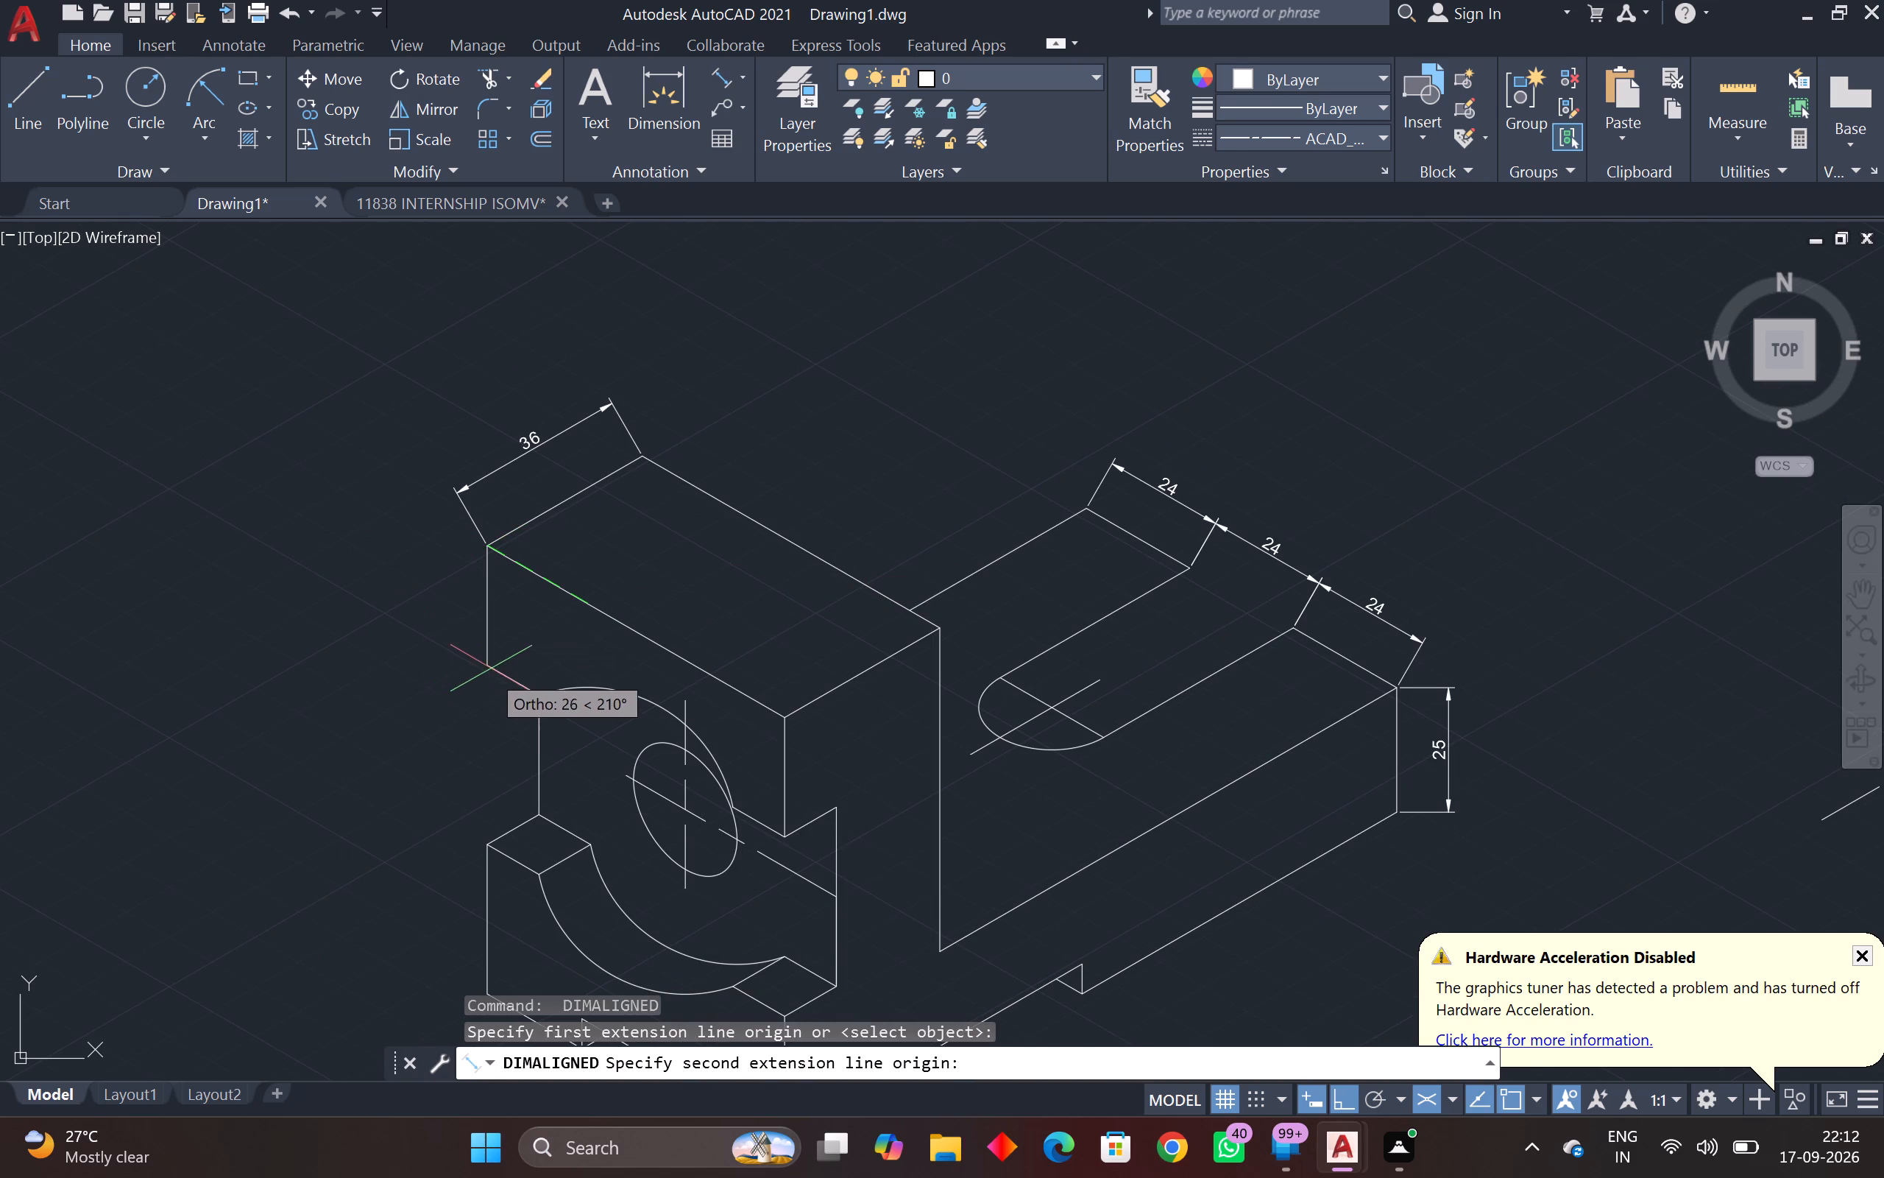
click(492, 669)
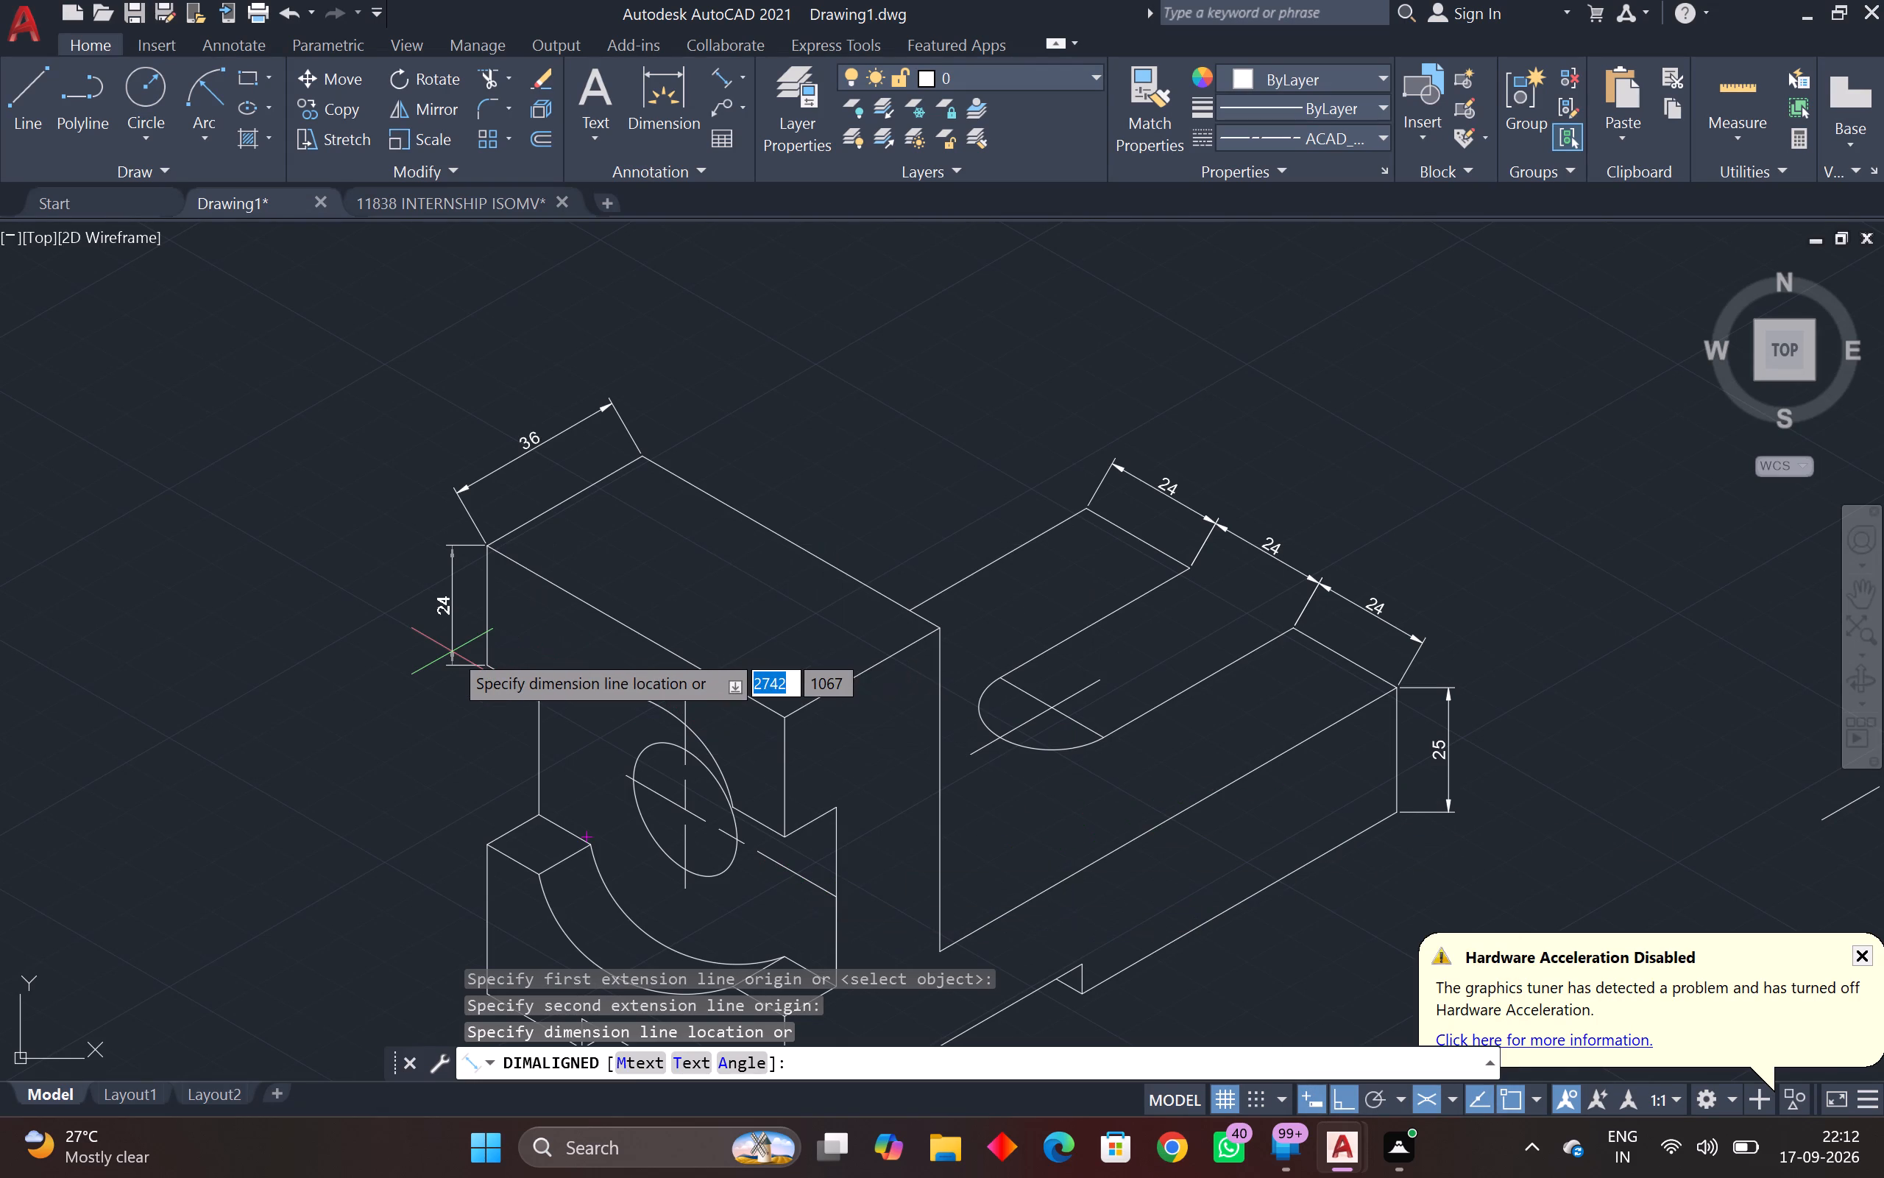
click(424, 619)
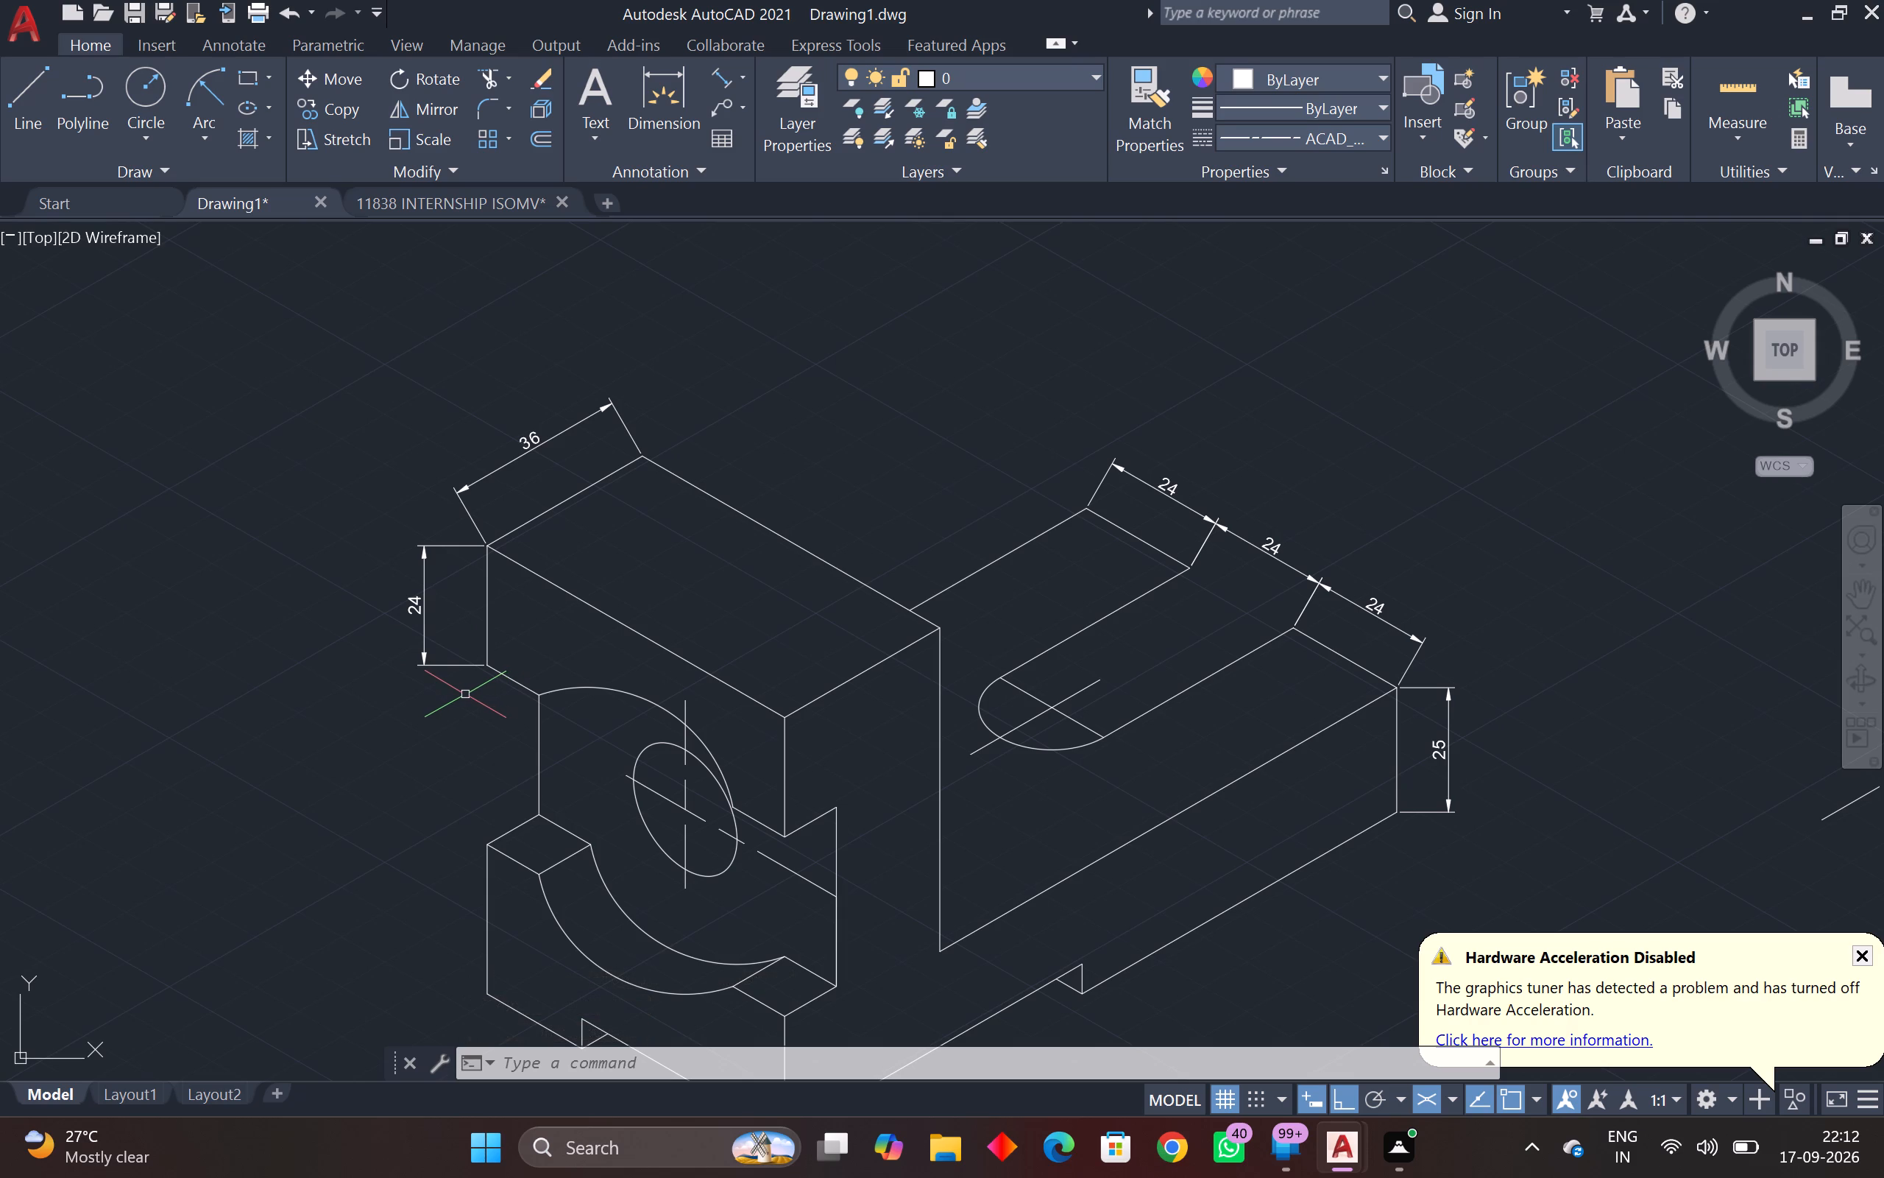
Add an aligned dimension across the vertical recess gap on the upright block's outer side, in line with the dimension above it.
middle_drag(463, 699, 604, 628)
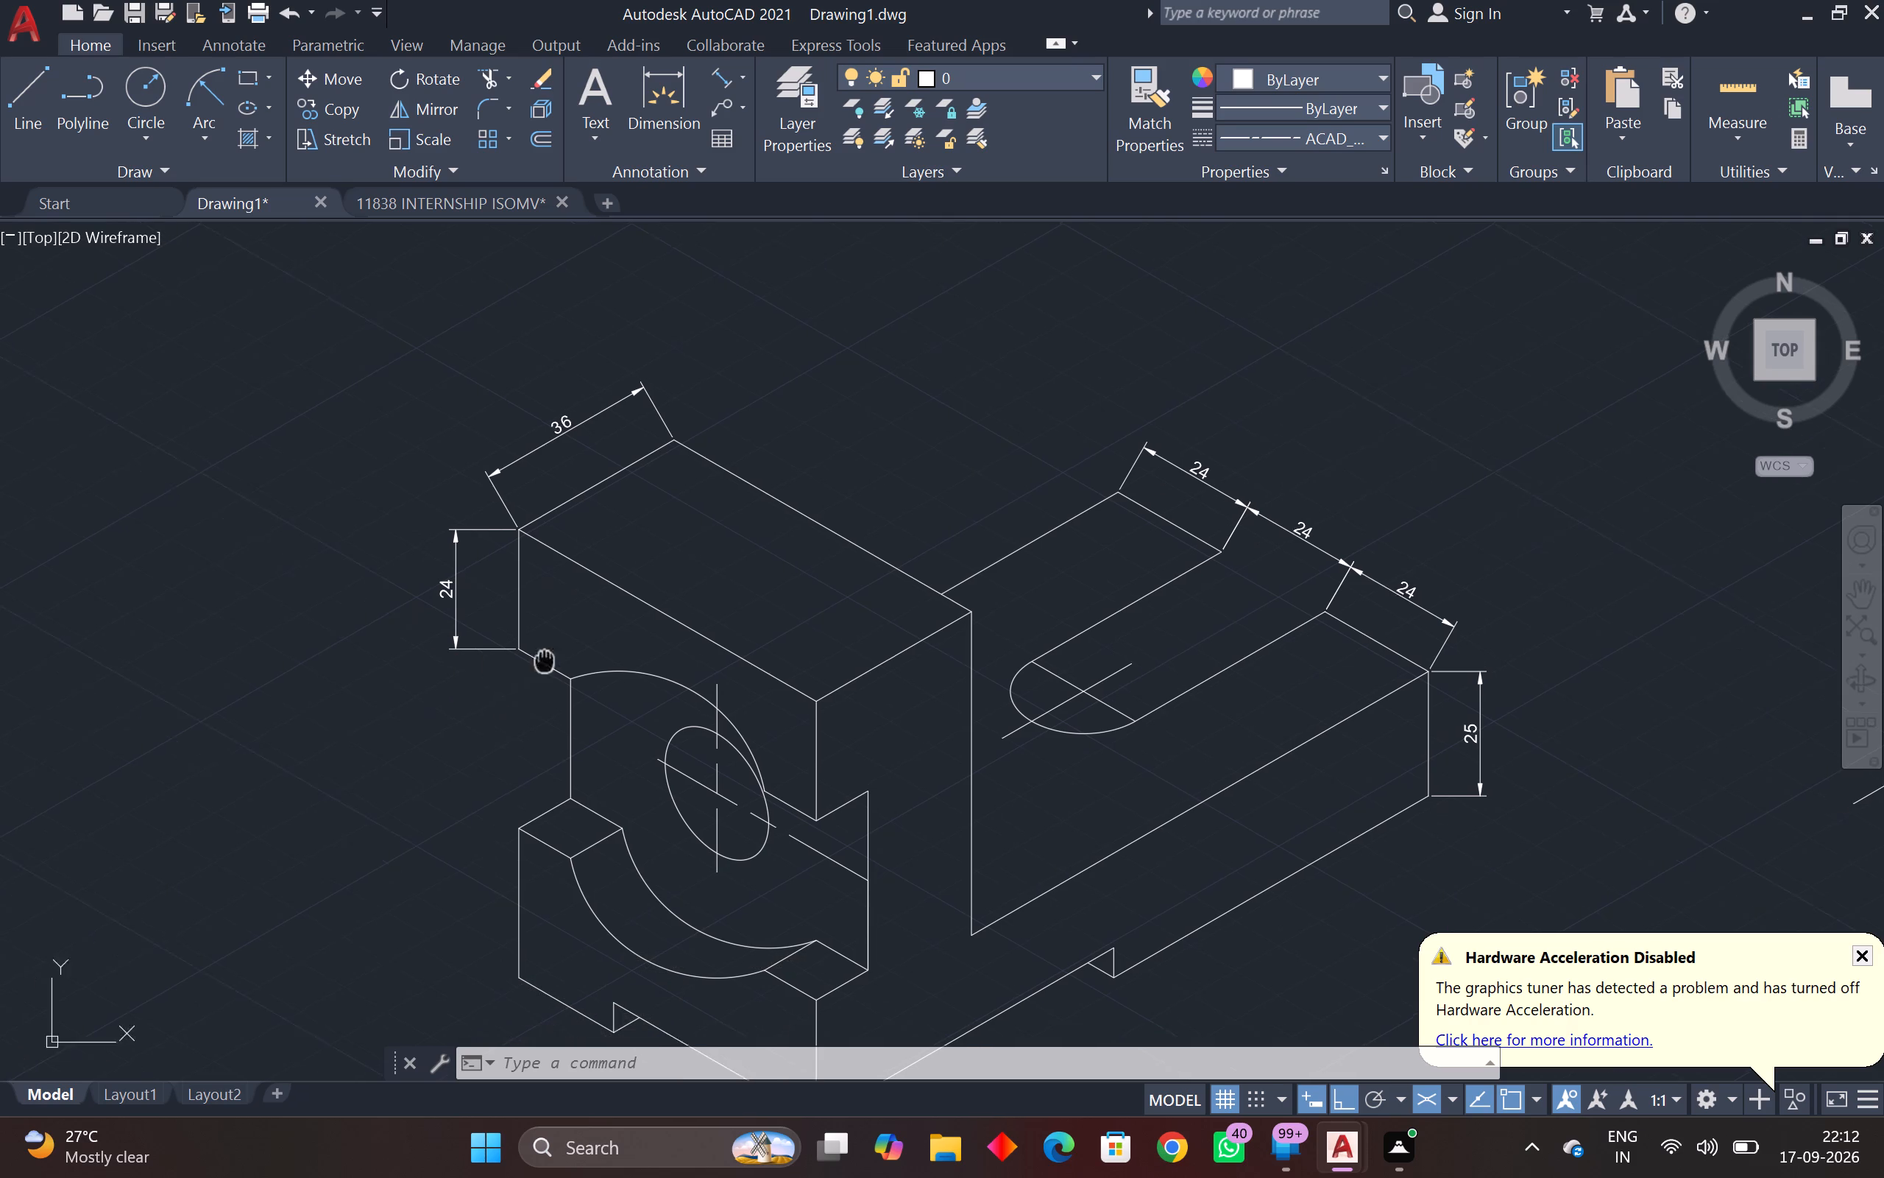
middle_drag(604, 628, 690, 582)
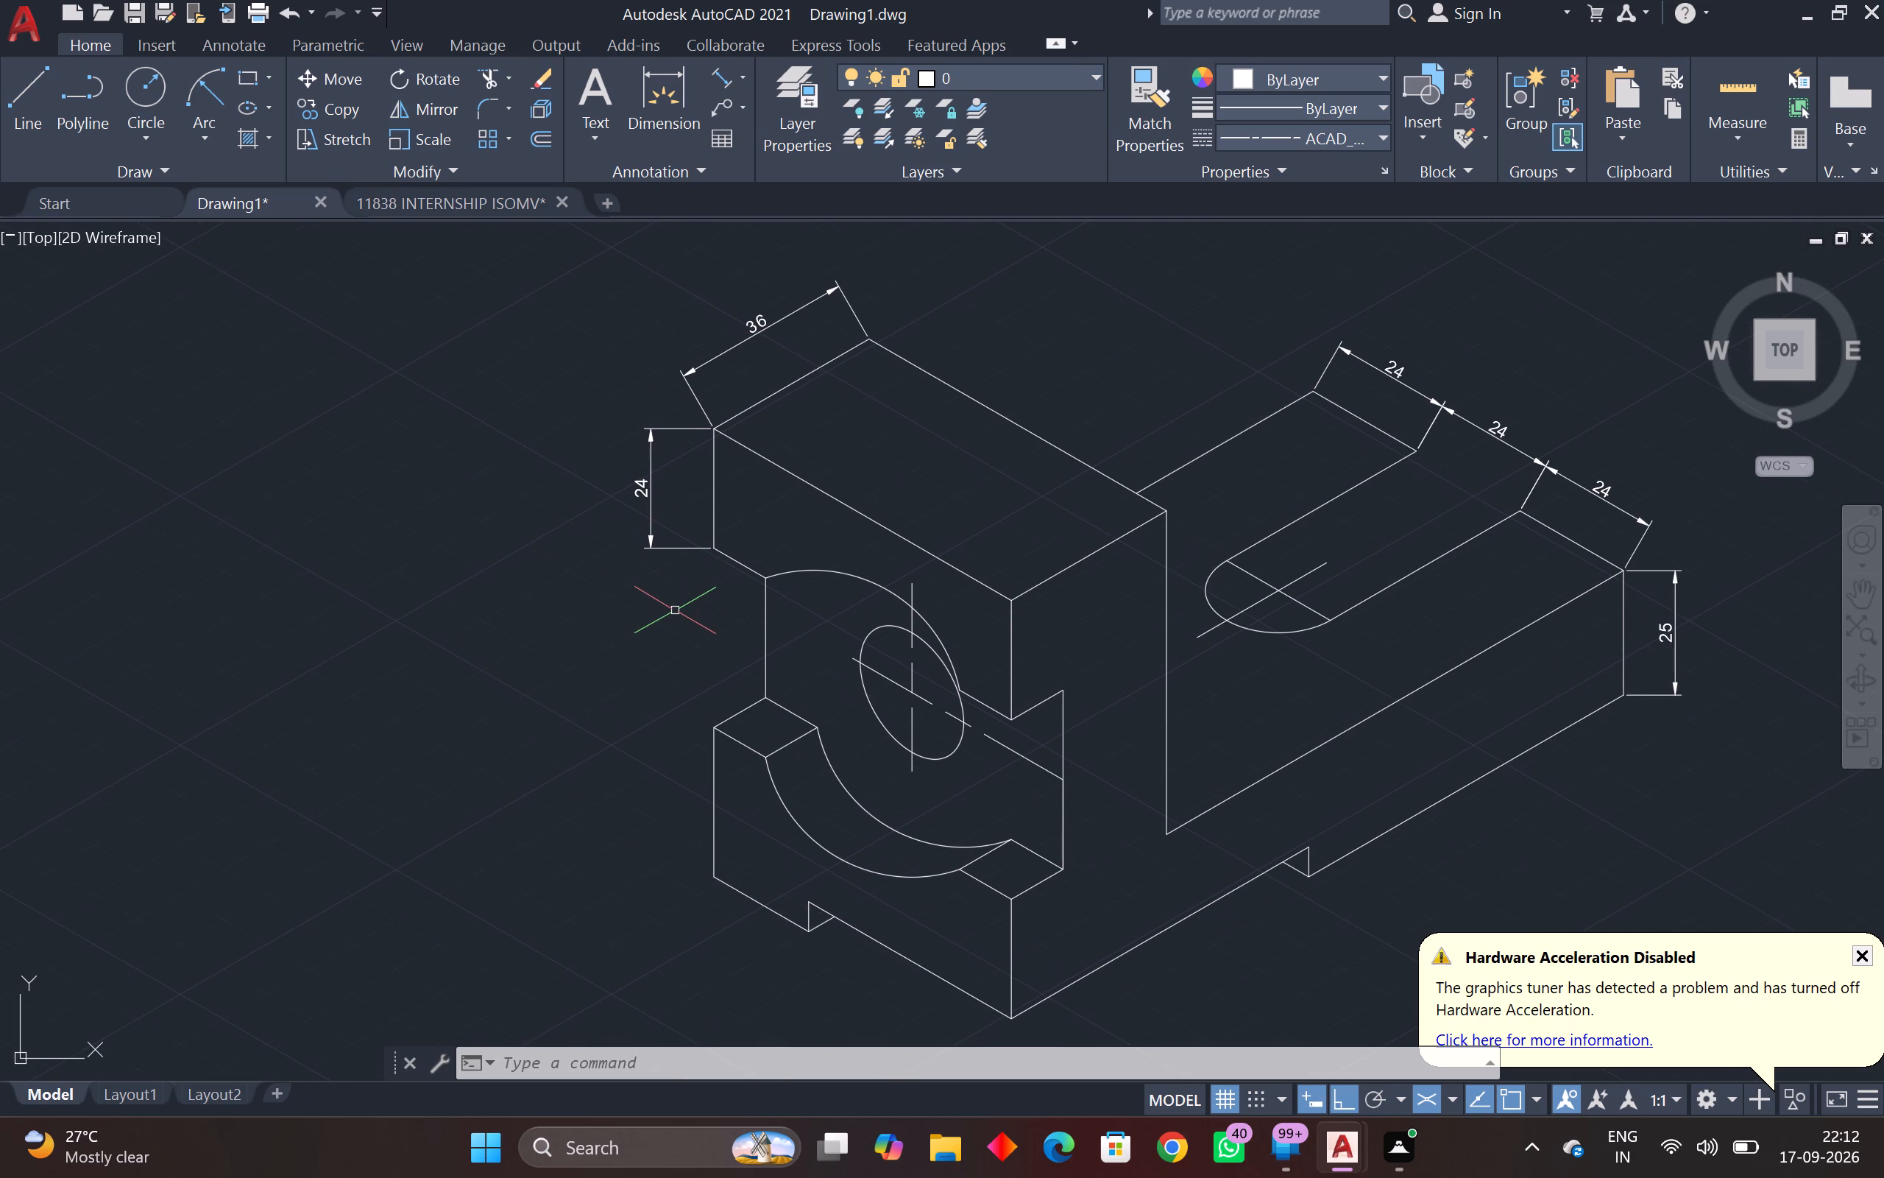
key(space)
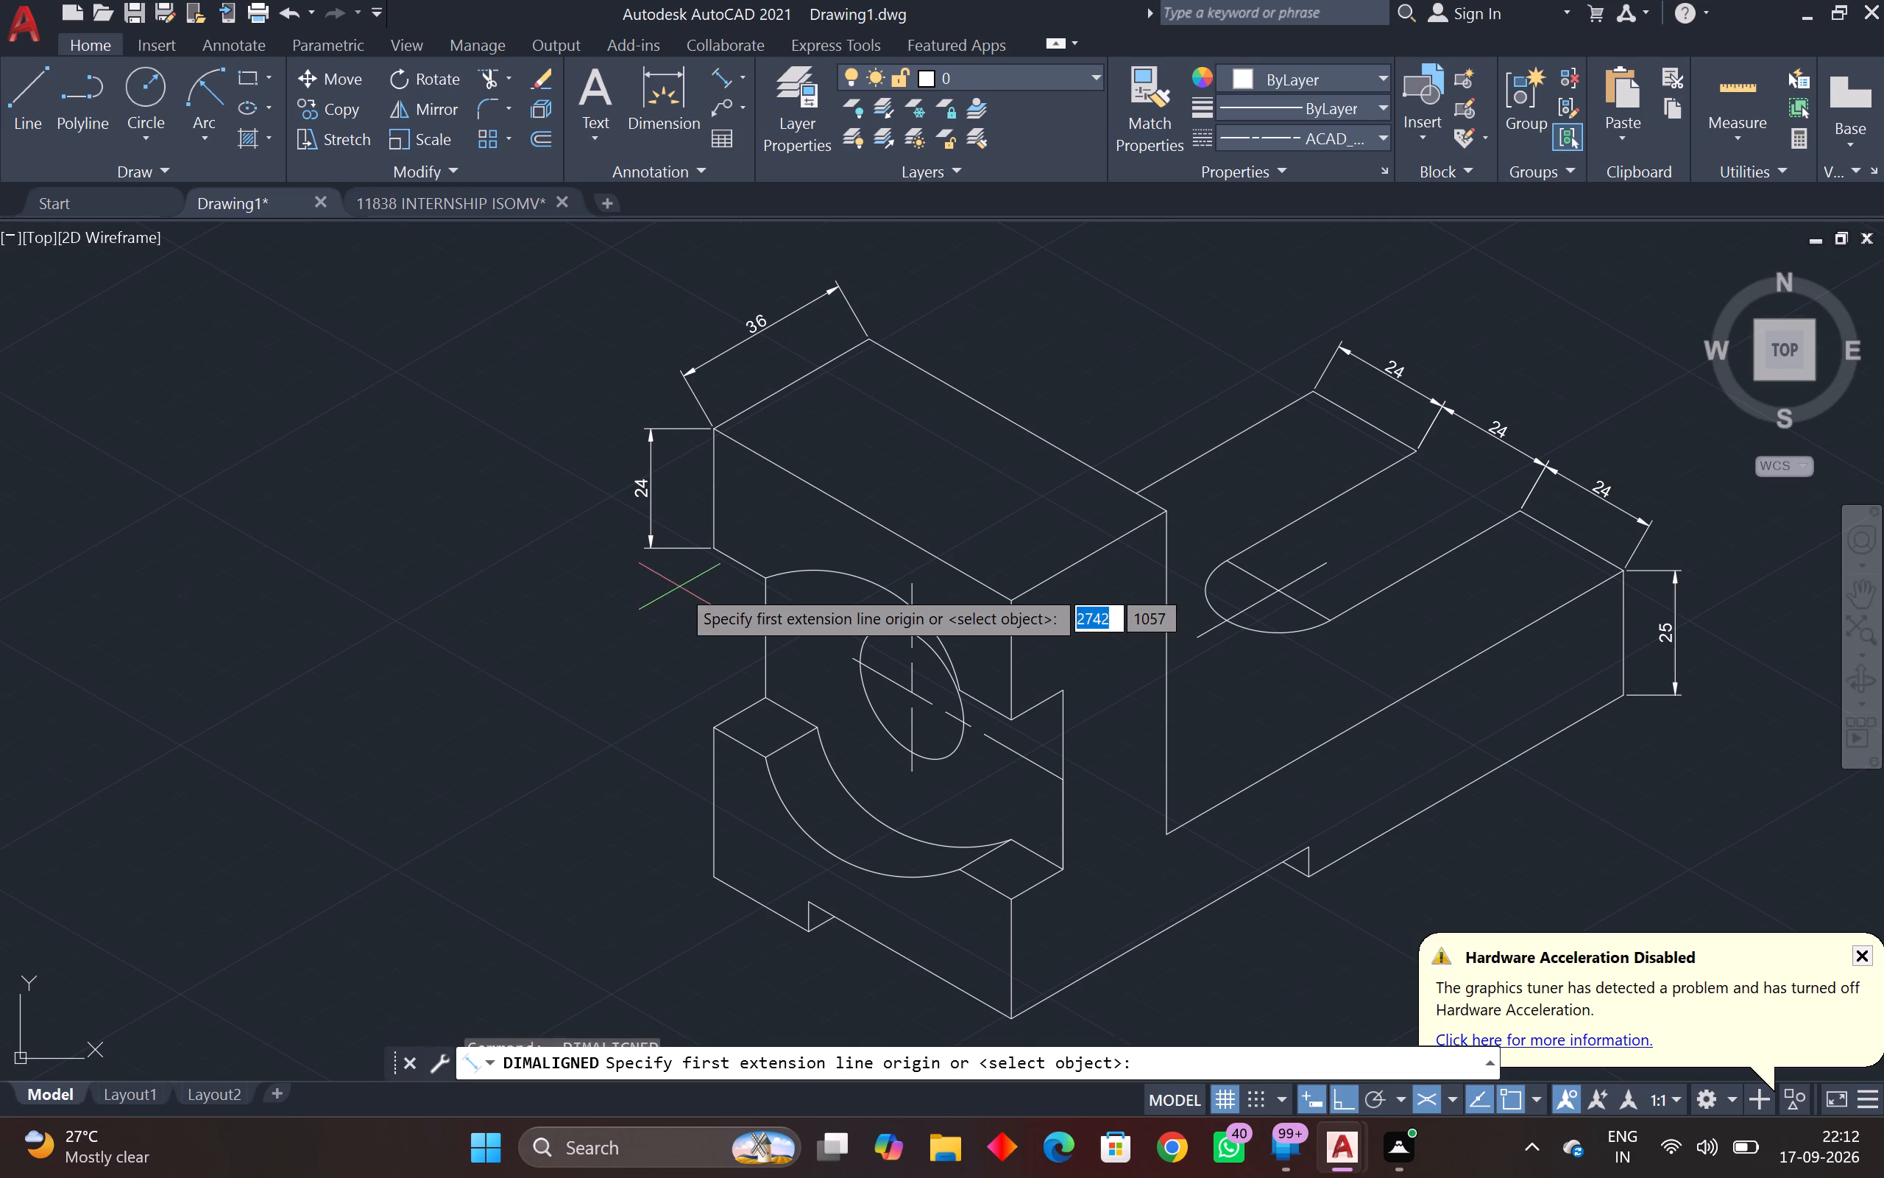
click(709, 548)
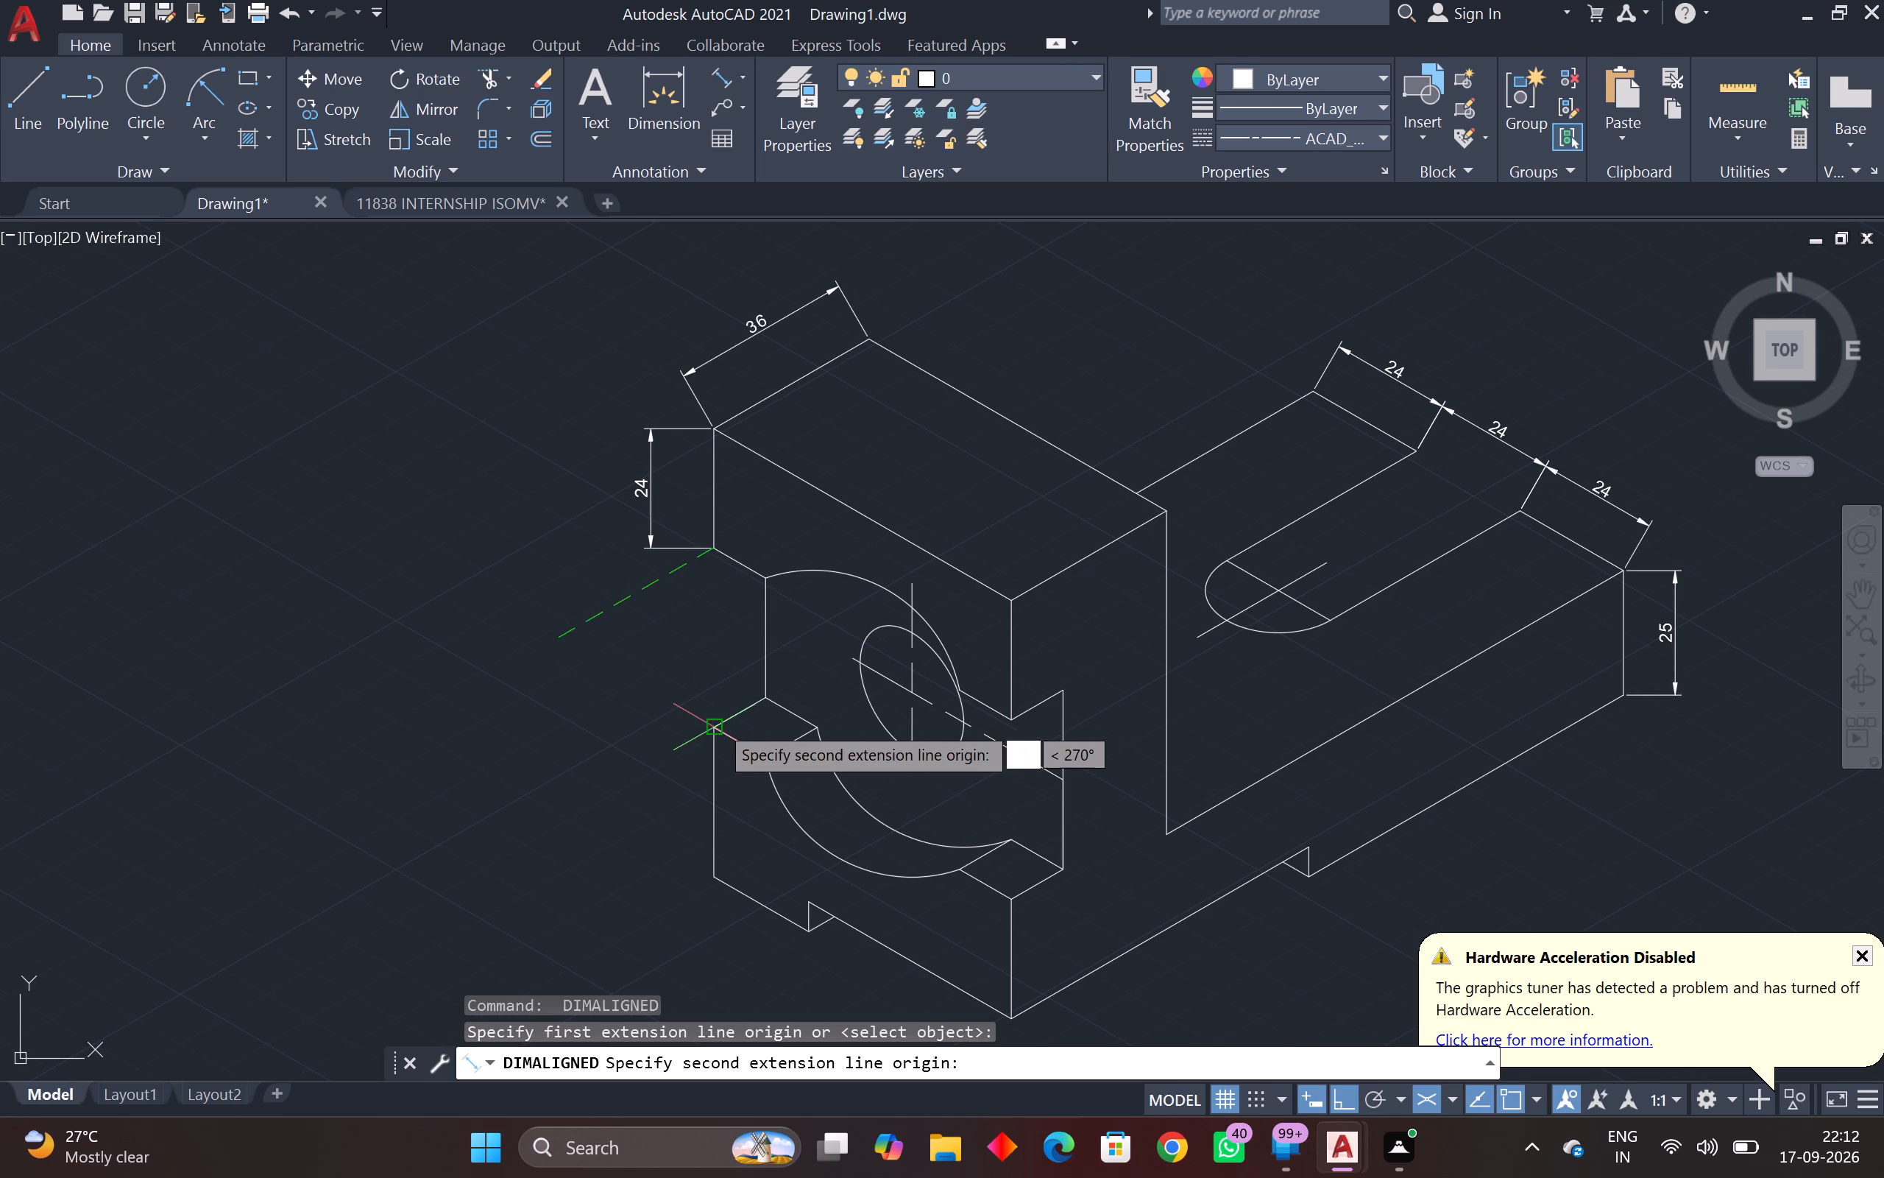
click(718, 723)
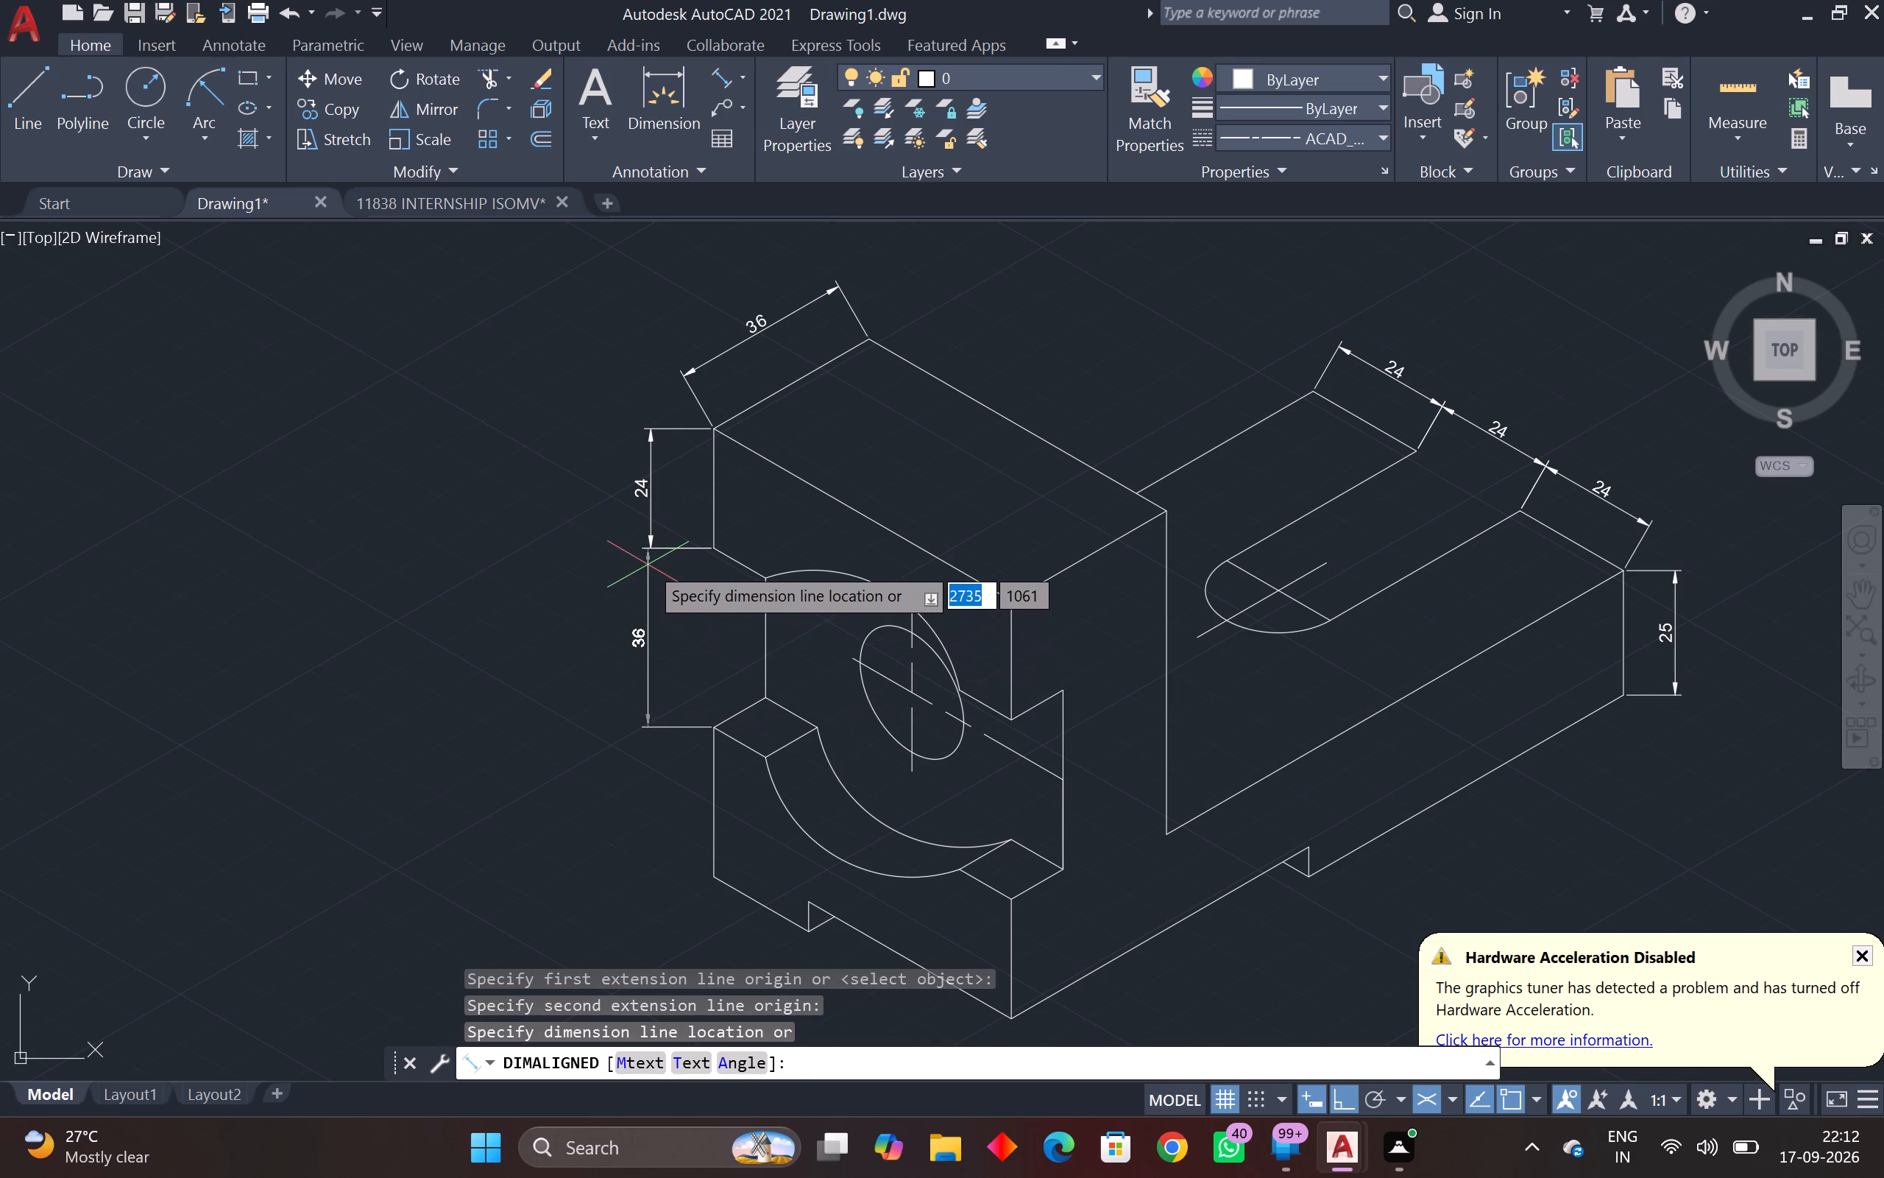
click(655, 551)
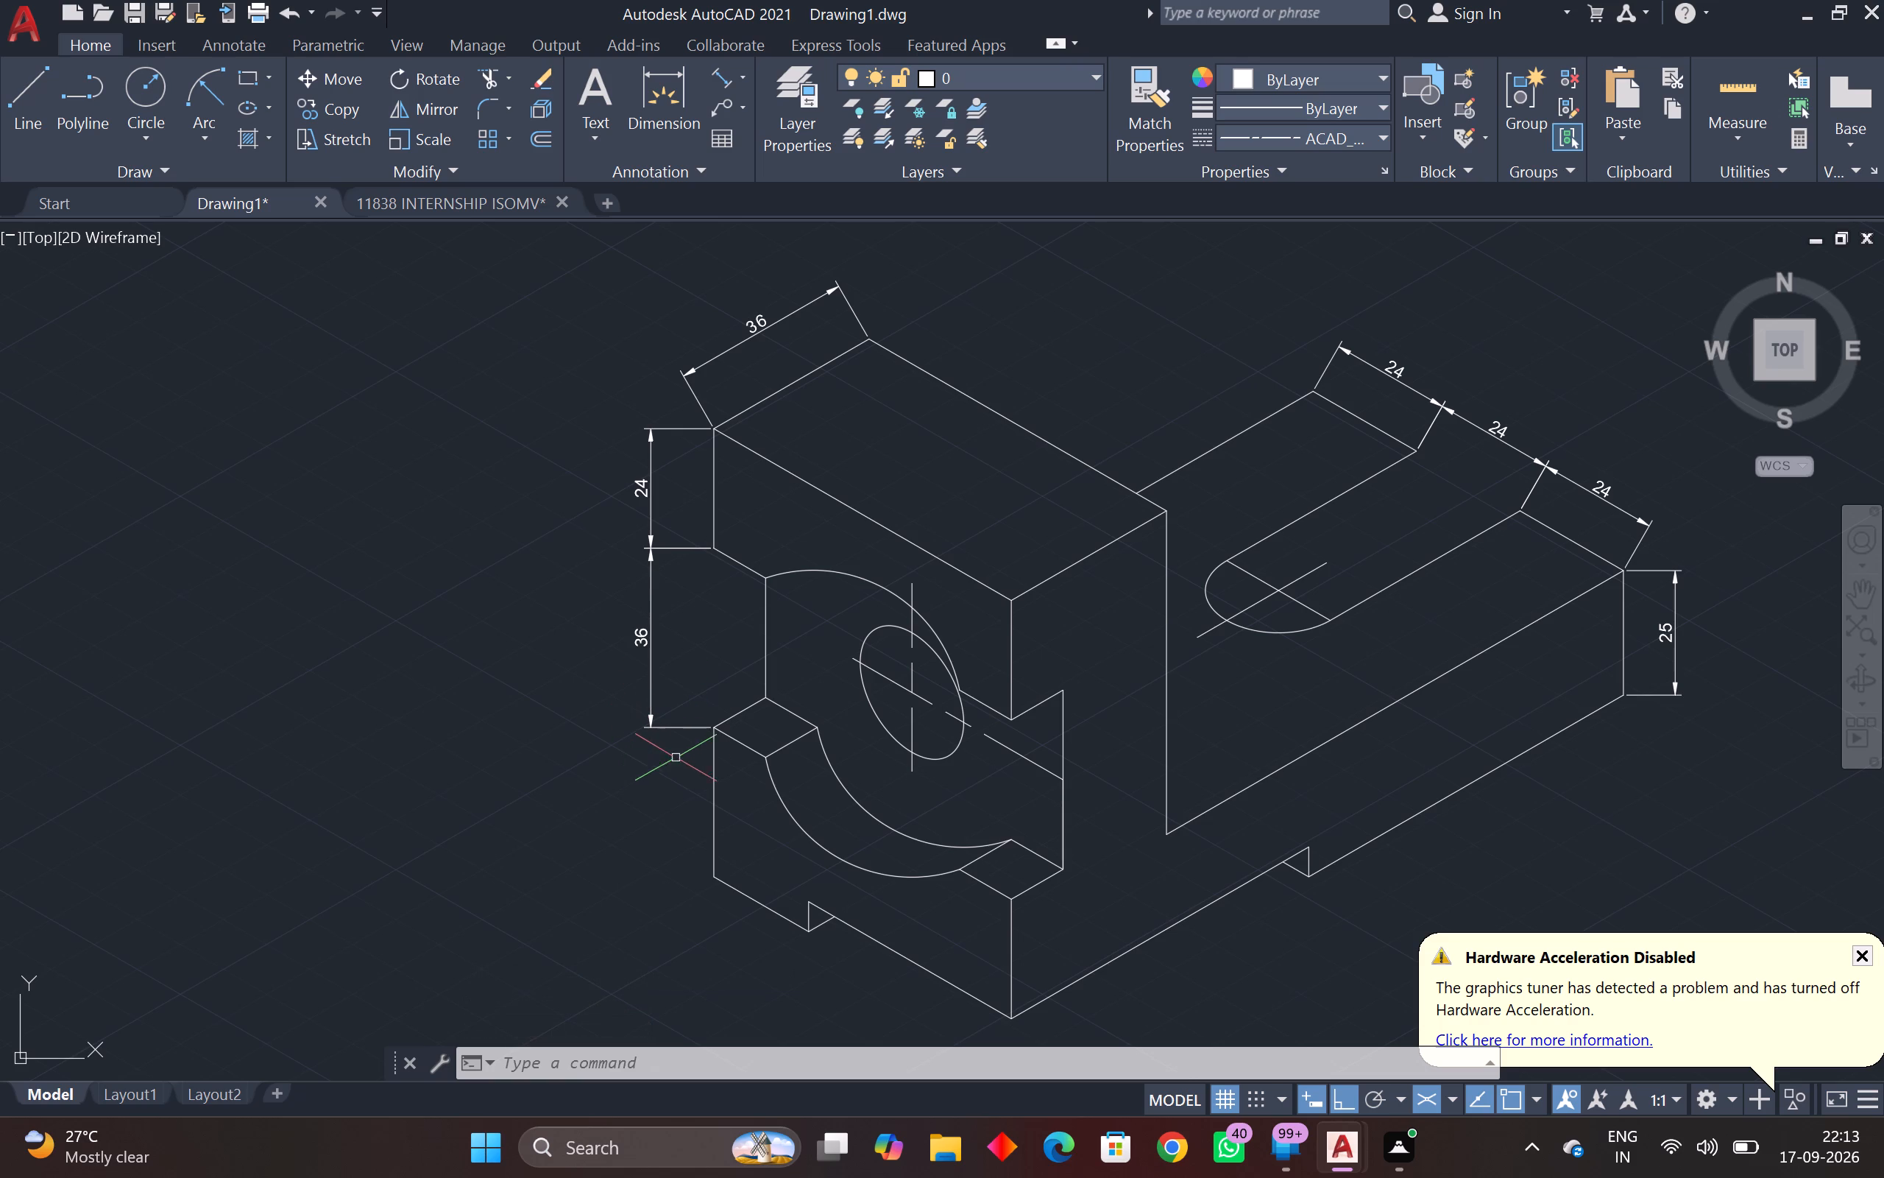
Add an aligned dimension to the vertical outer edge below the recess, in line with the recess gap dimension.
key(space)
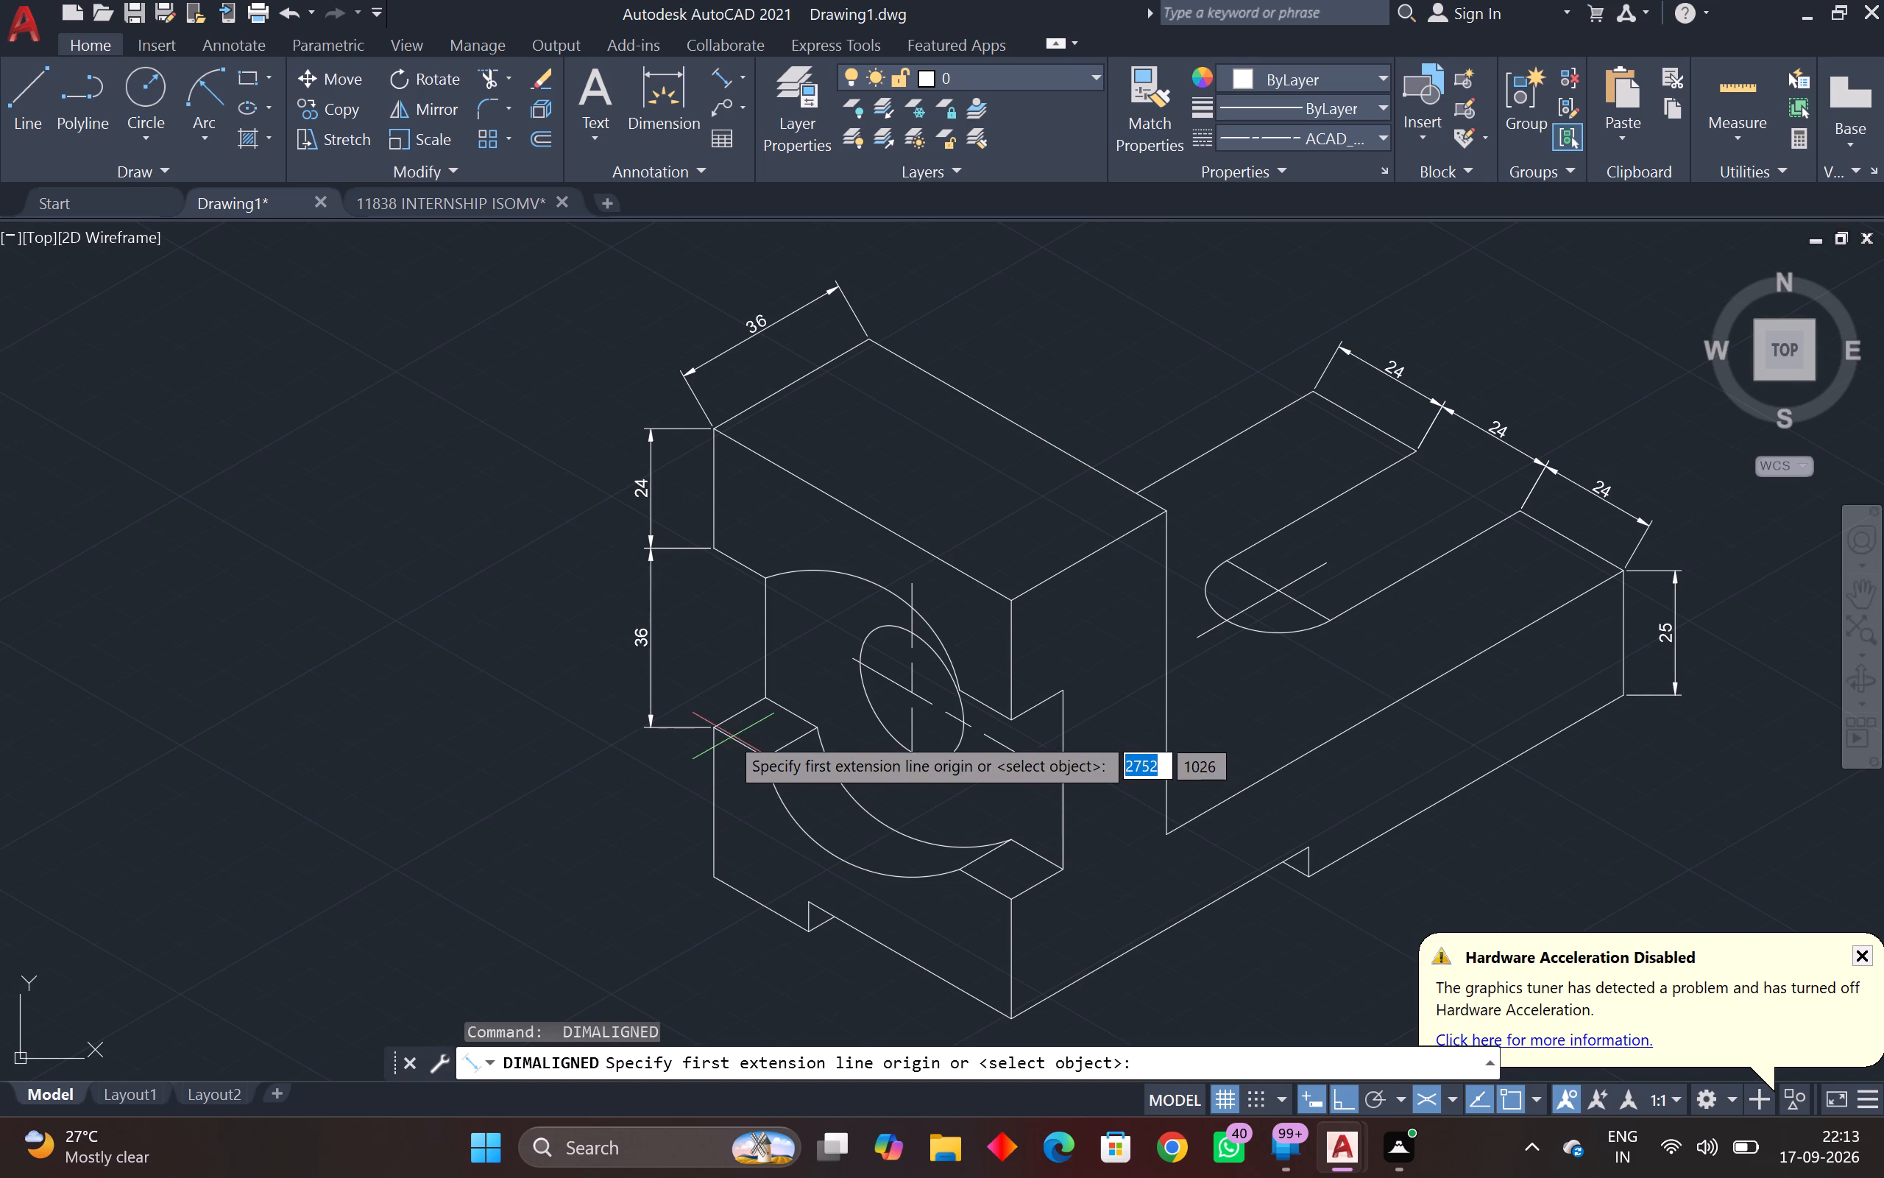
click(716, 730)
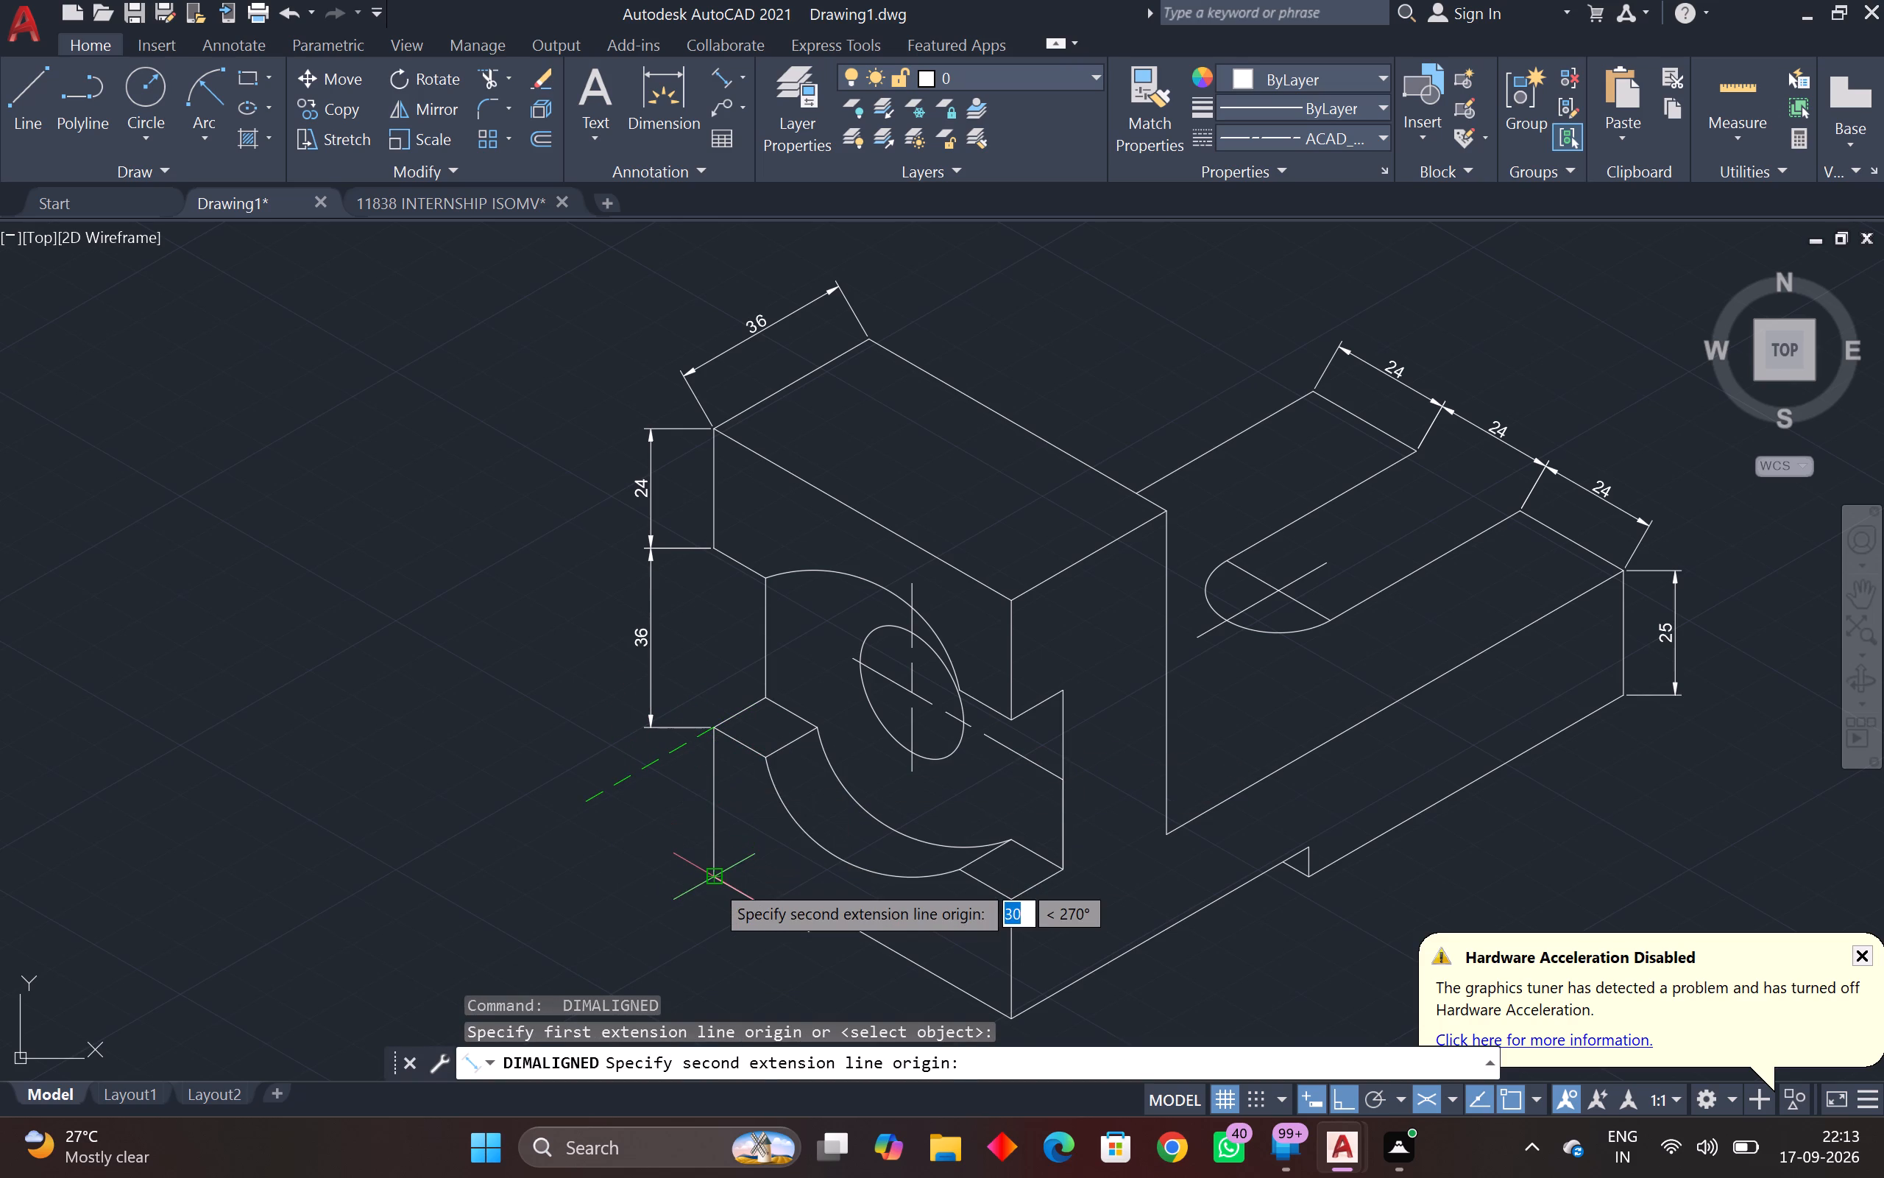
click(712, 882)
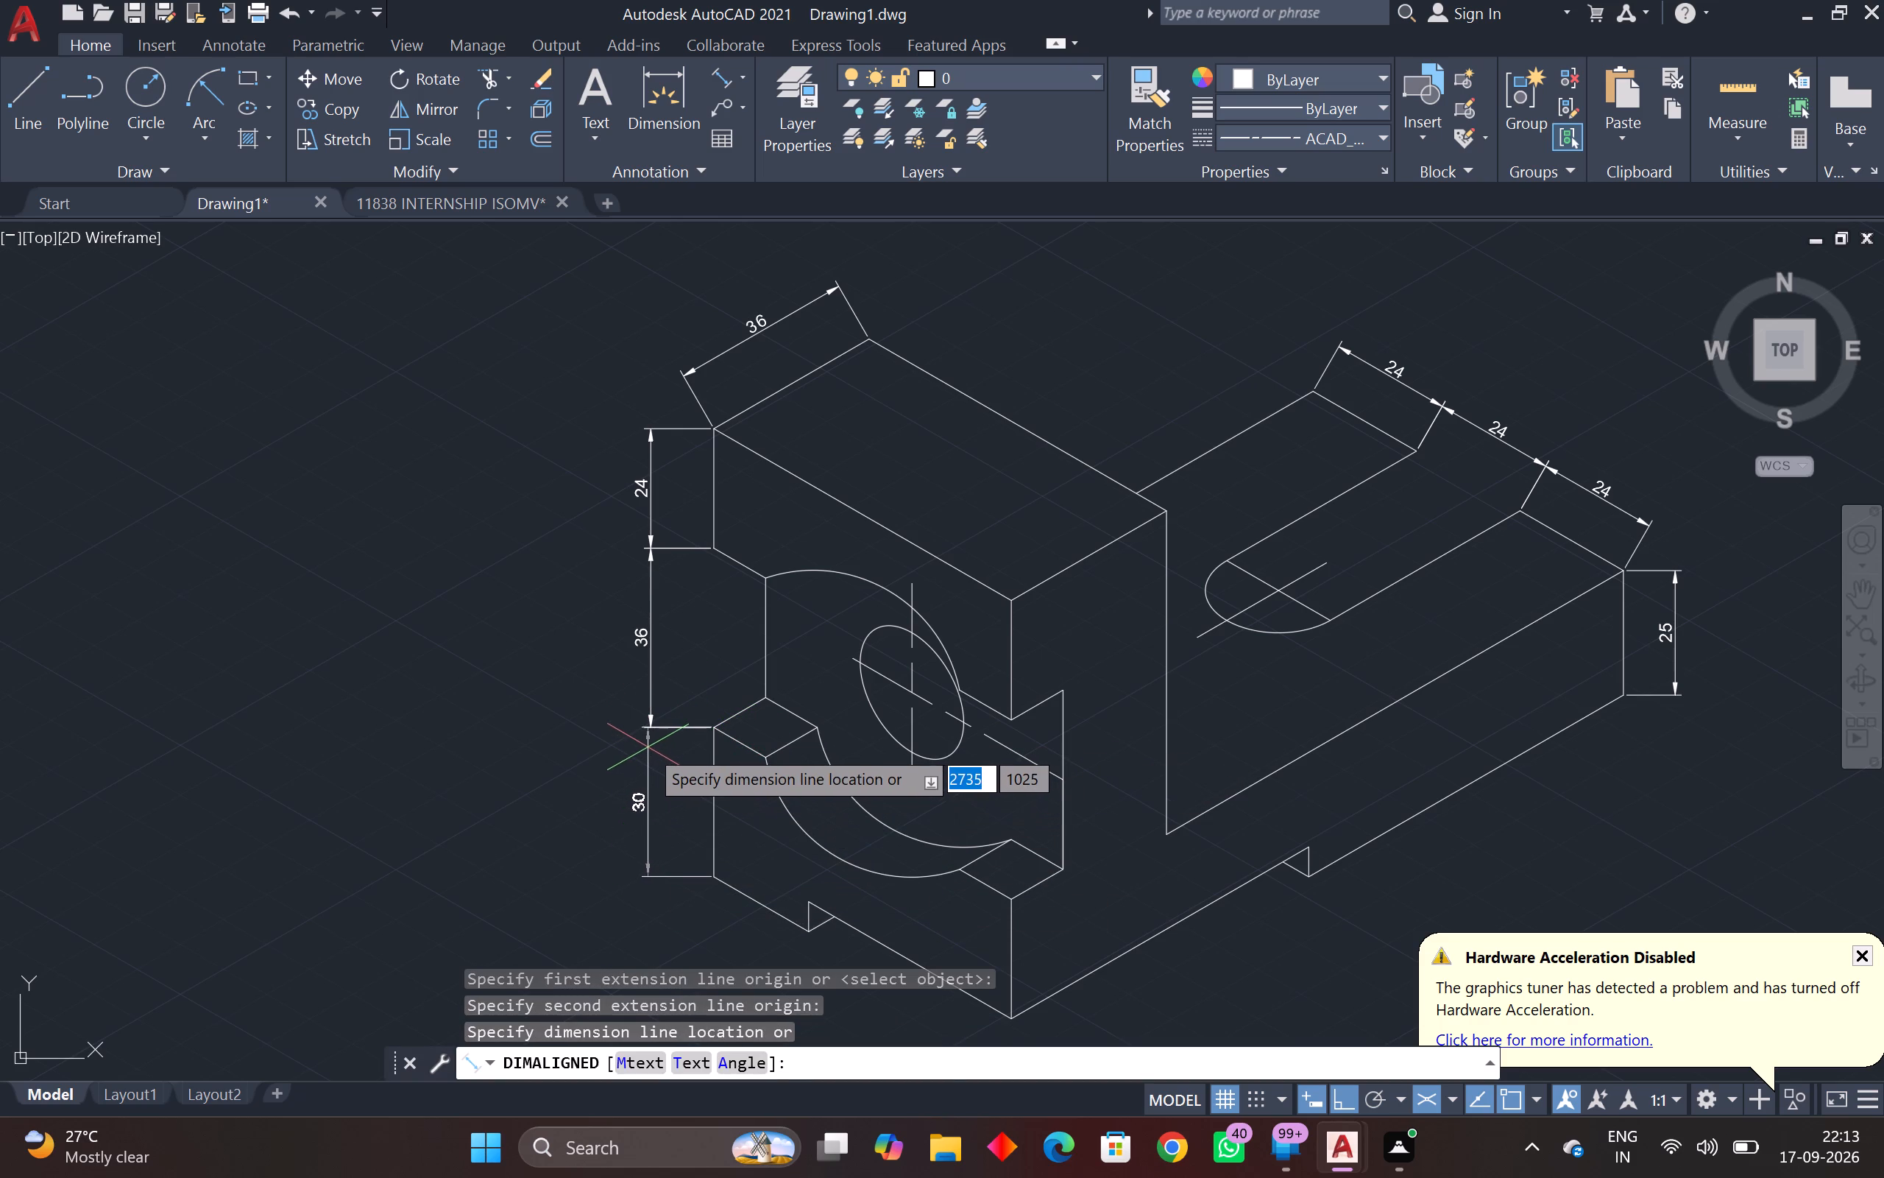
click(655, 730)
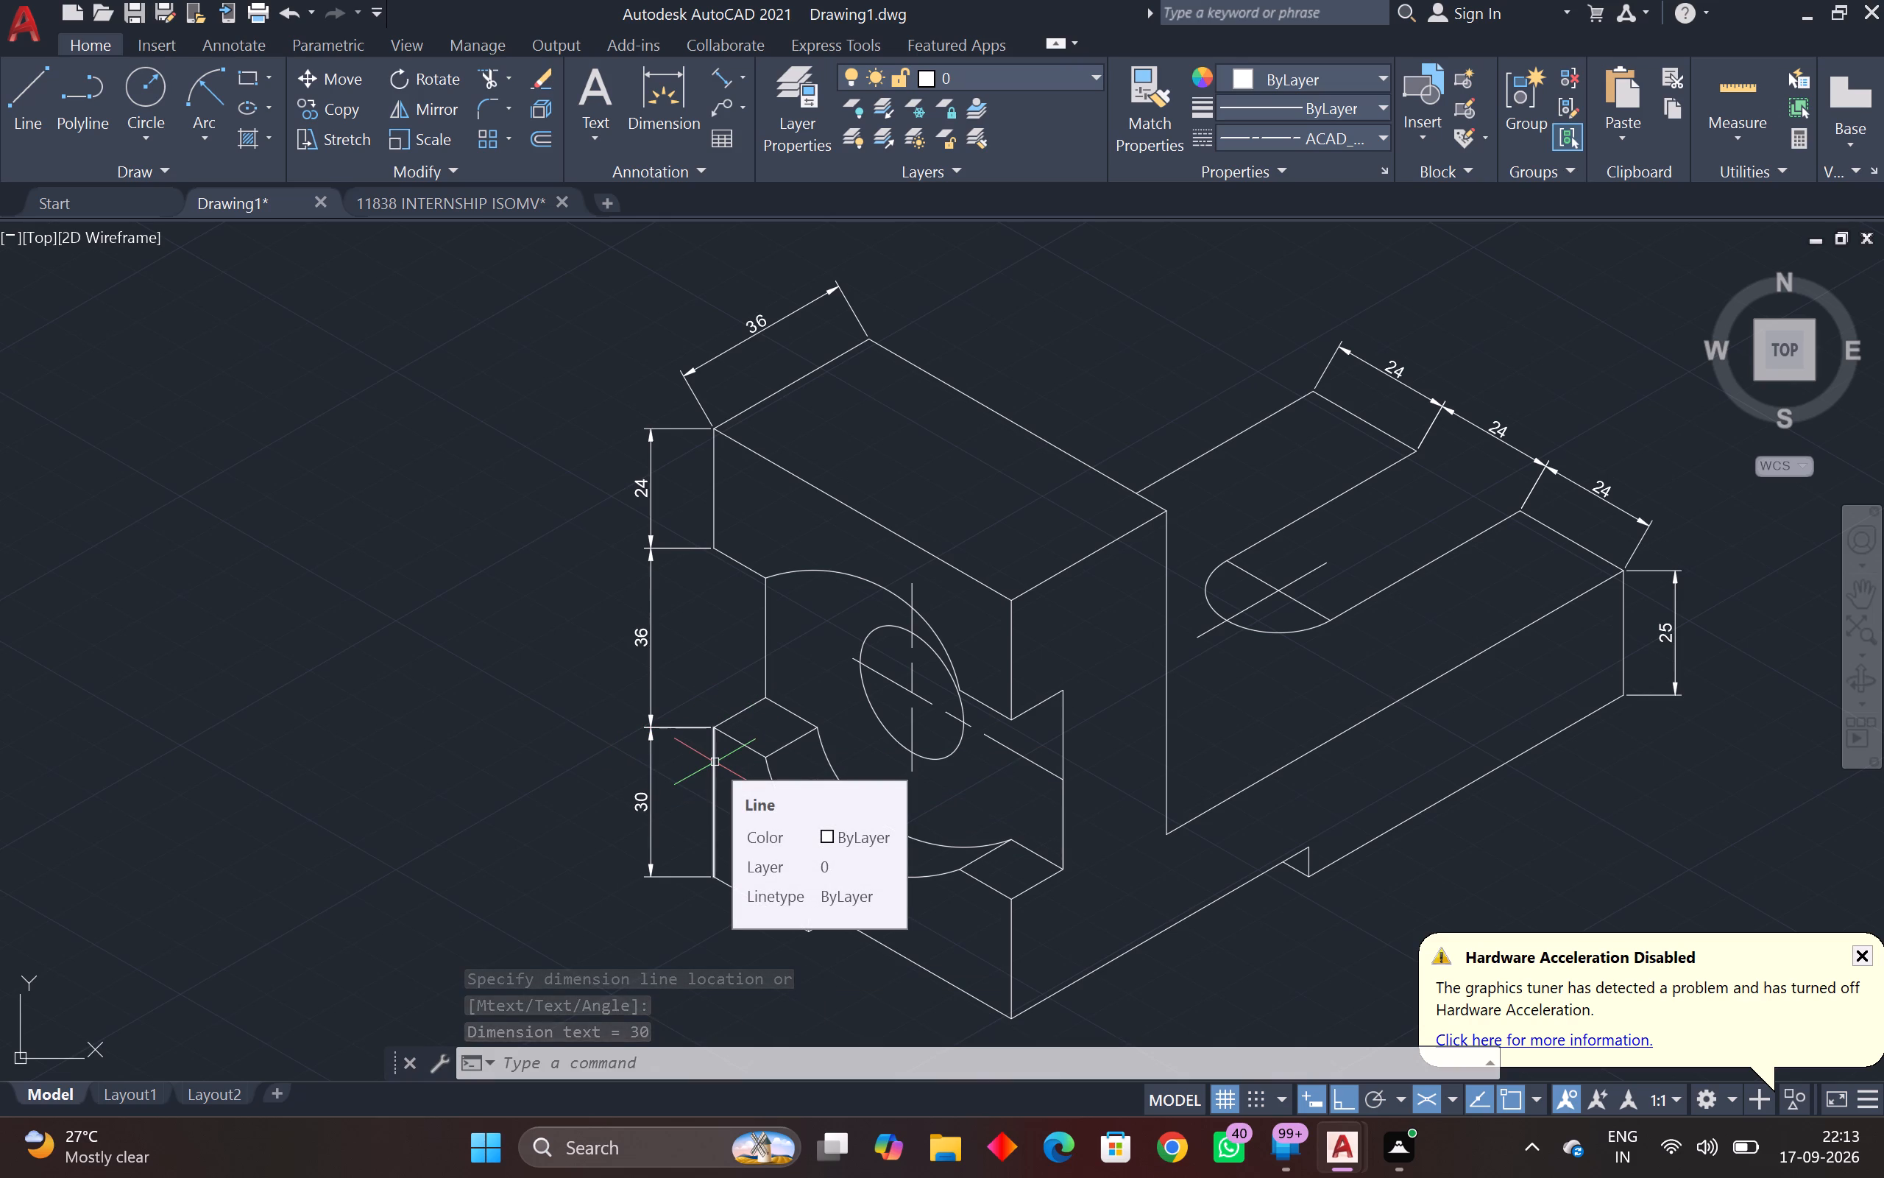
Add an aligned dimension along the front face's bottom edge from the outer corner to the small notch, offset below the block.
scroll(715, 762, down, 1)
middle_drag(715, 762, 648, 807)
scroll(648, 808, up, 2)
middle_drag(648, 808, 623, 817)
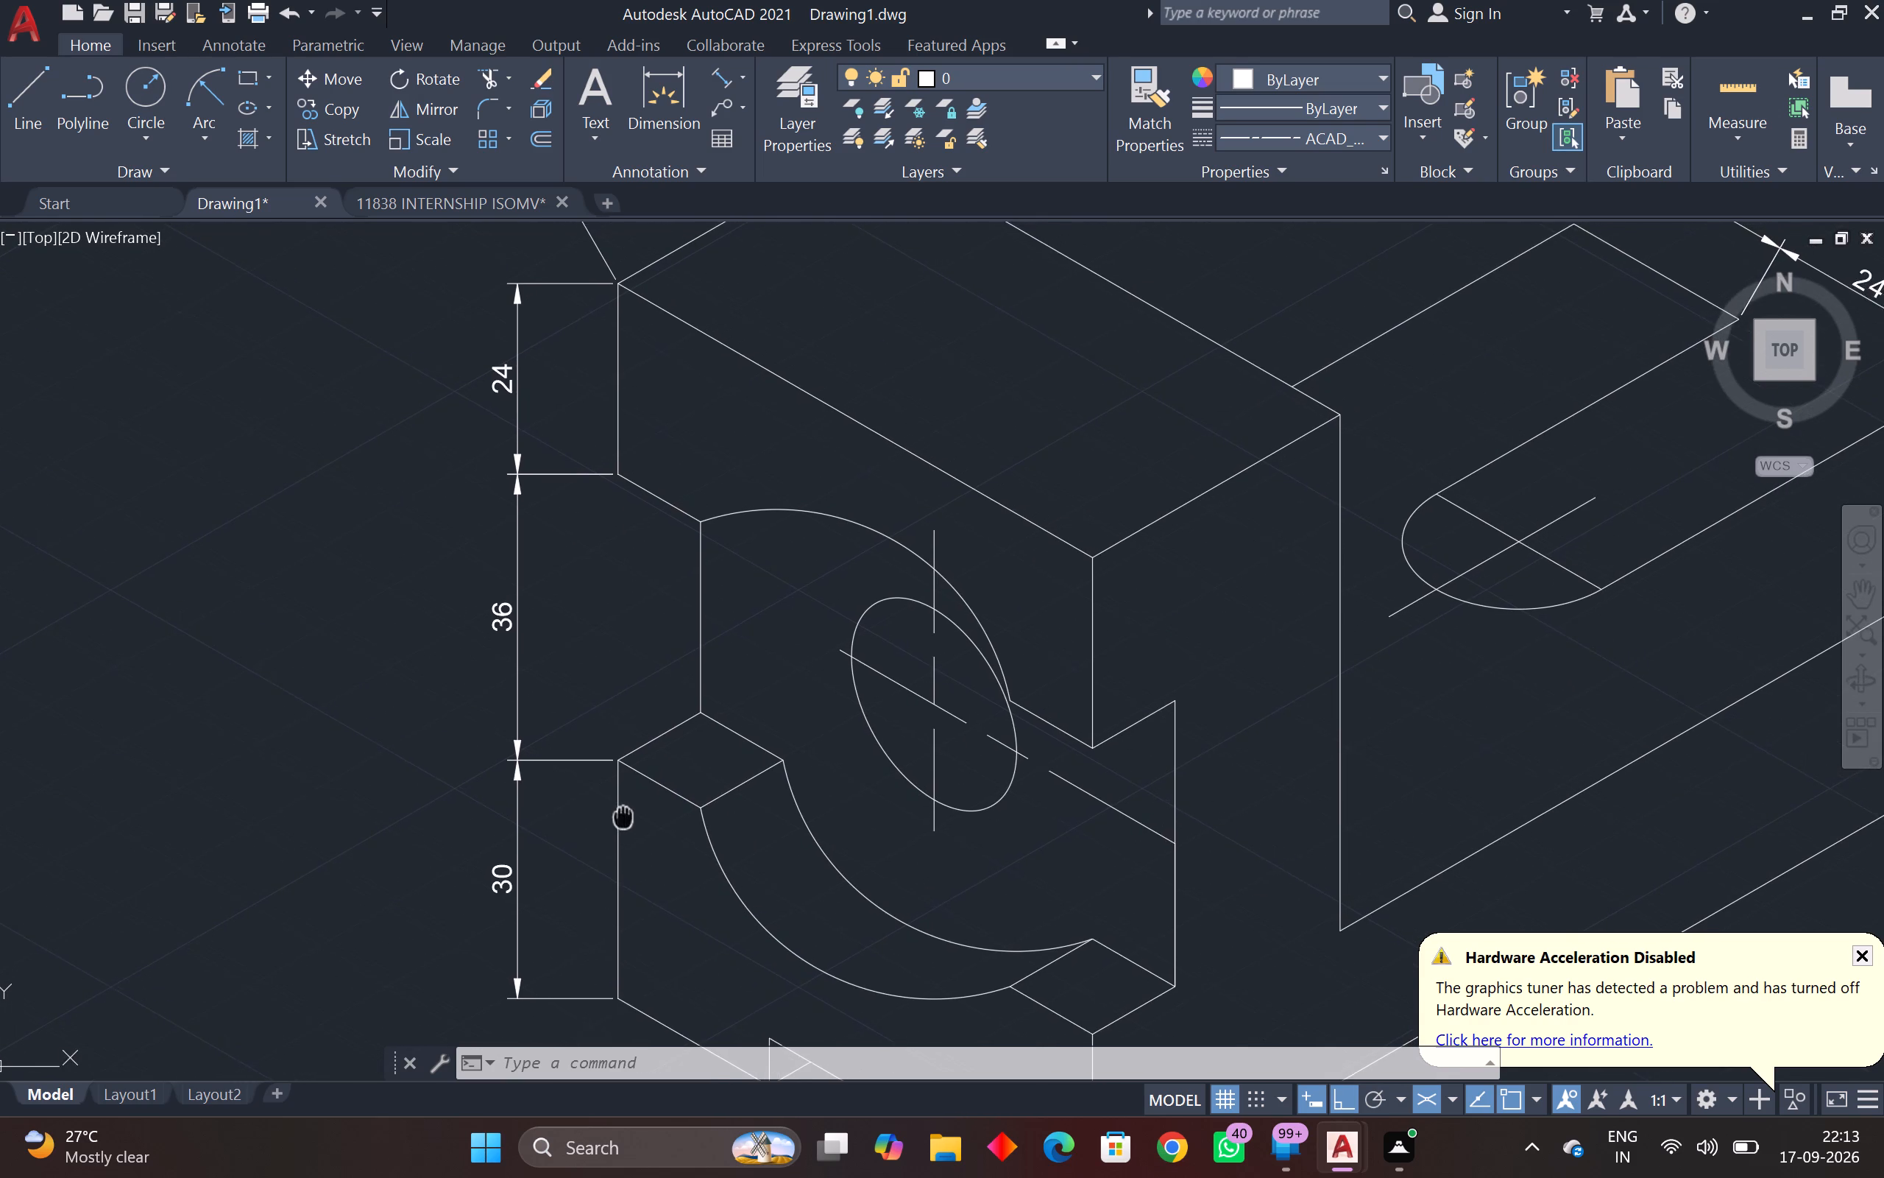
middle_drag(623, 817, 595, 828)
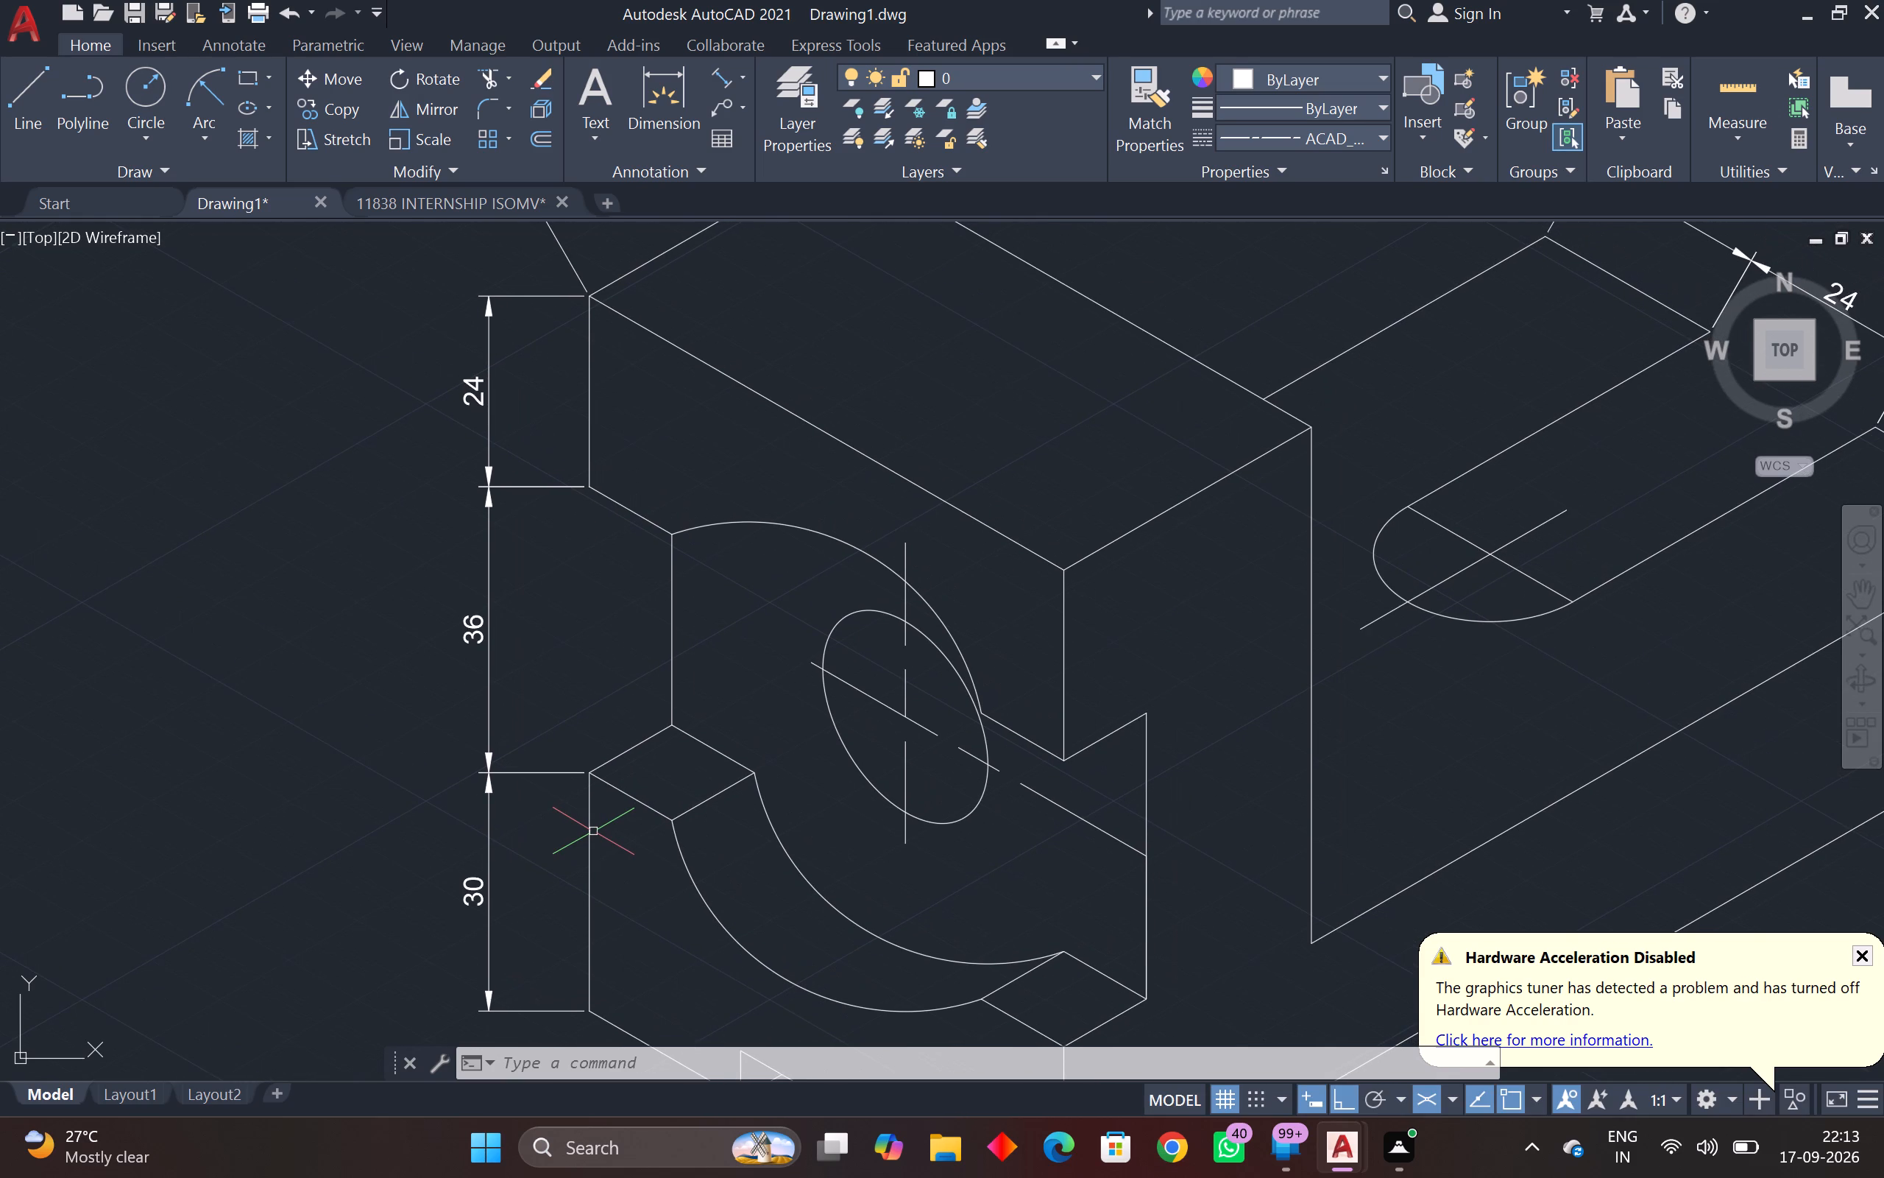
middle_drag(633, 864, 505, 677)
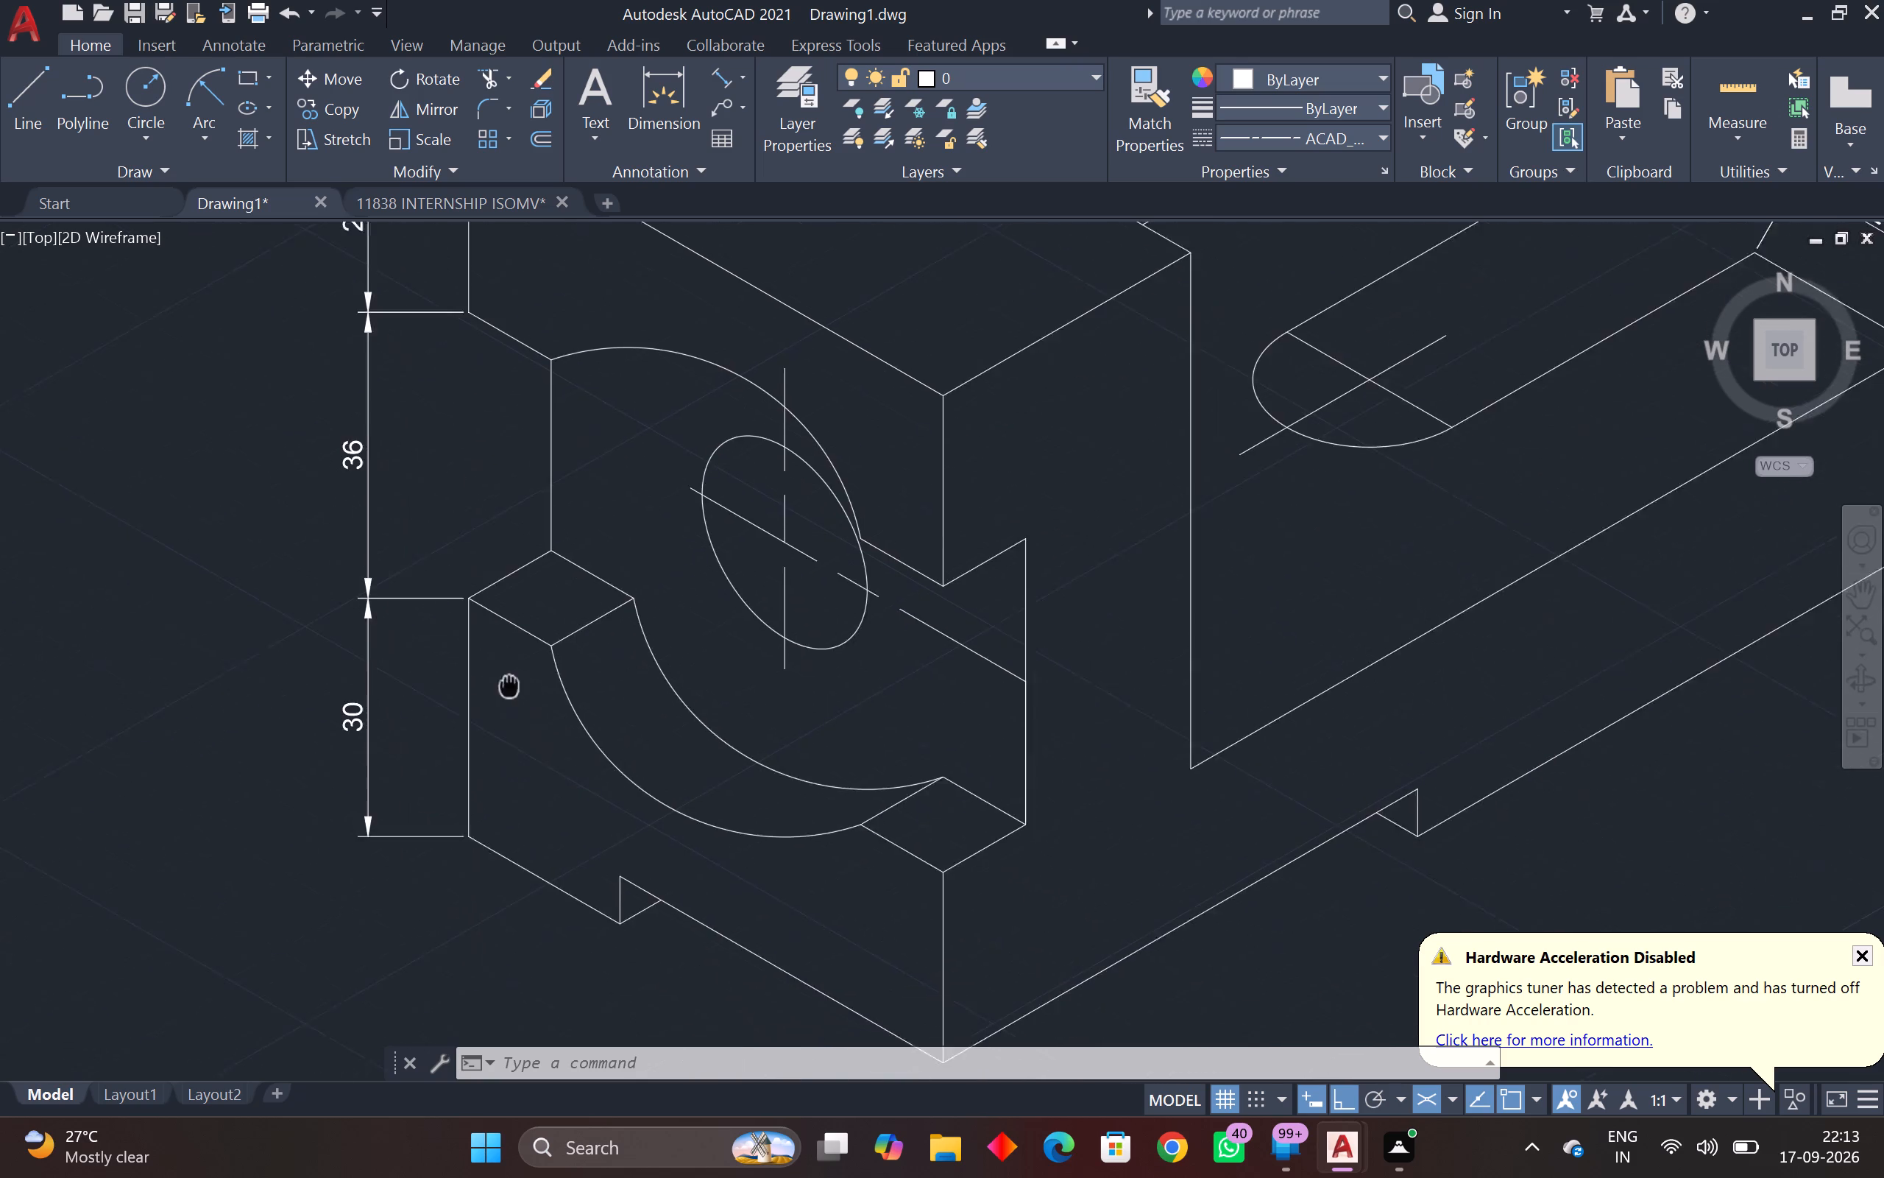
middle_drag(505, 677, 474, 630)
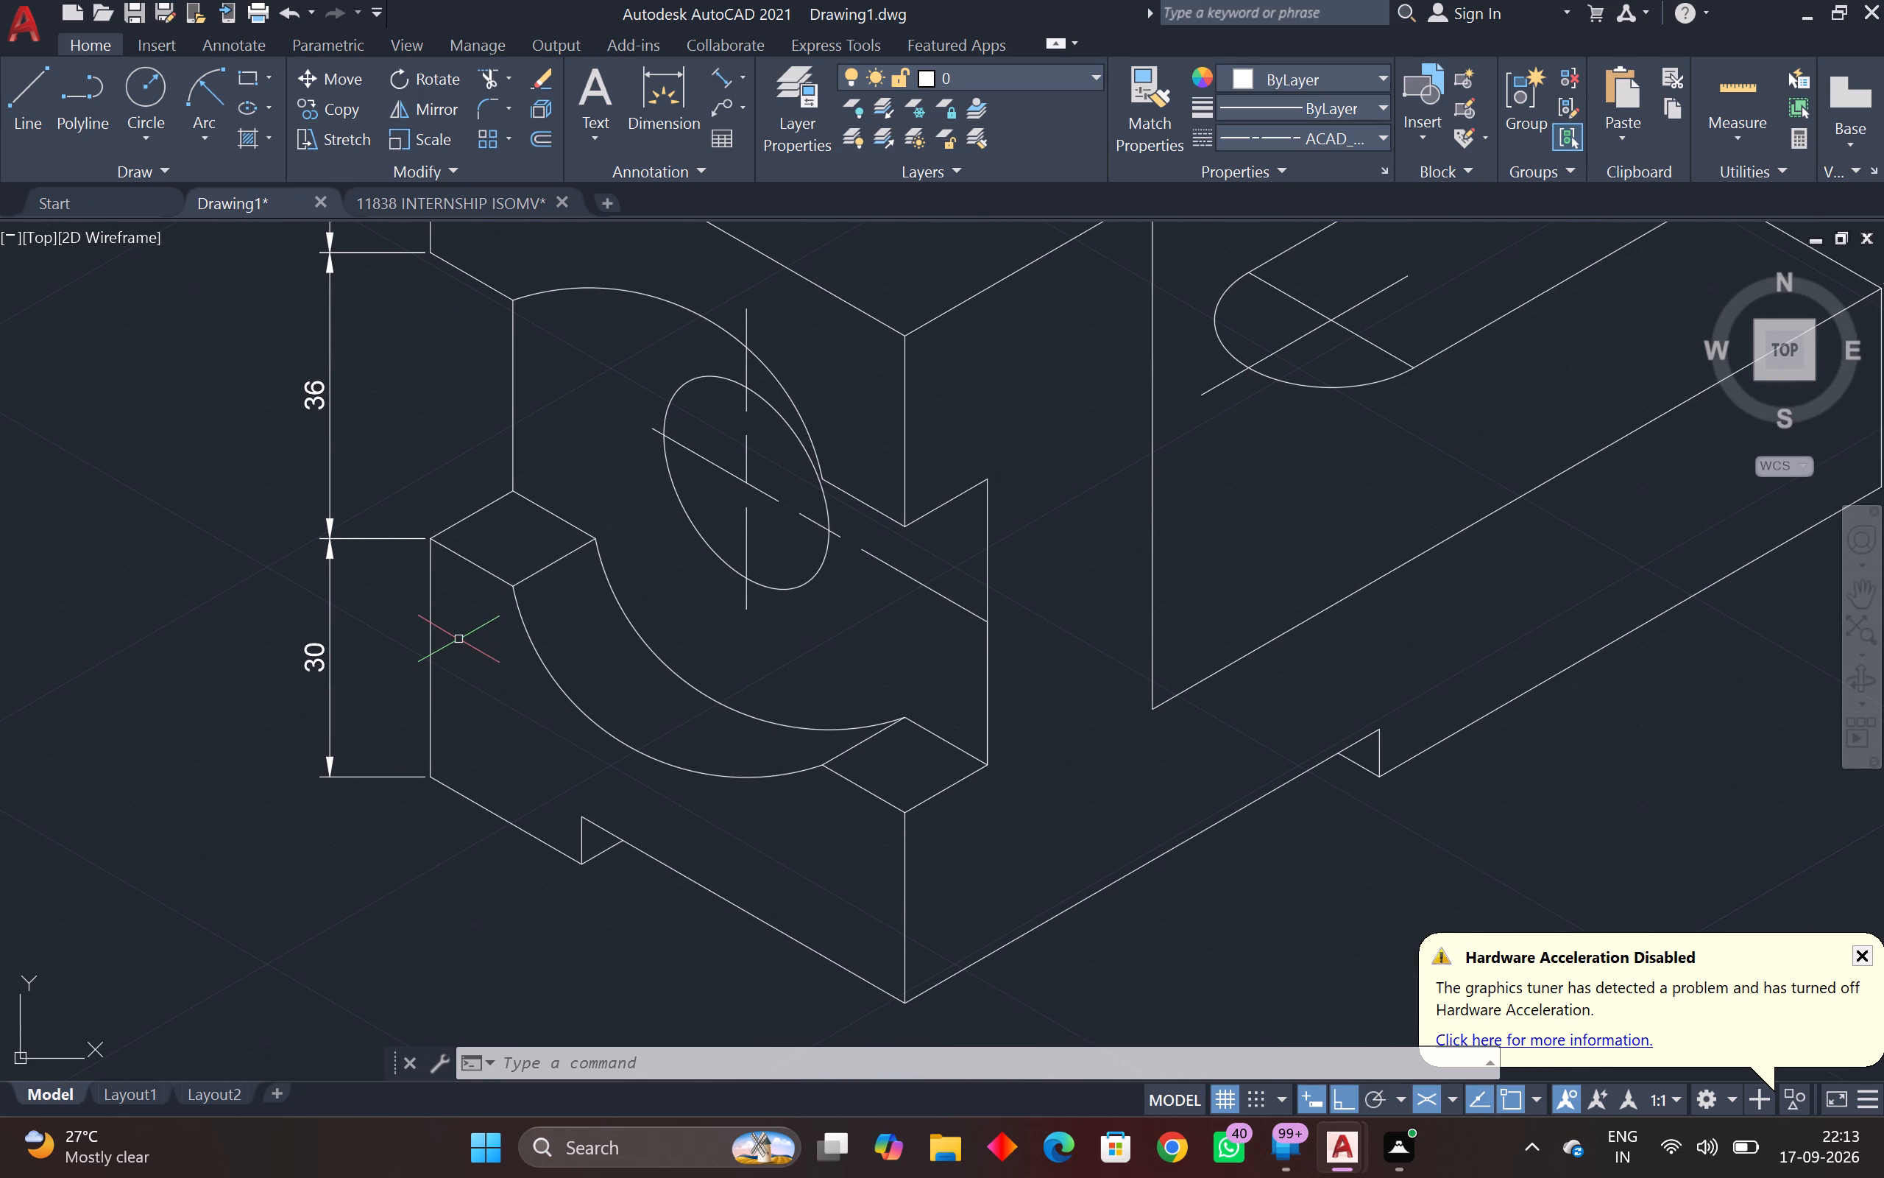
key(space)
middle_drag(401, 785, 514, 629)
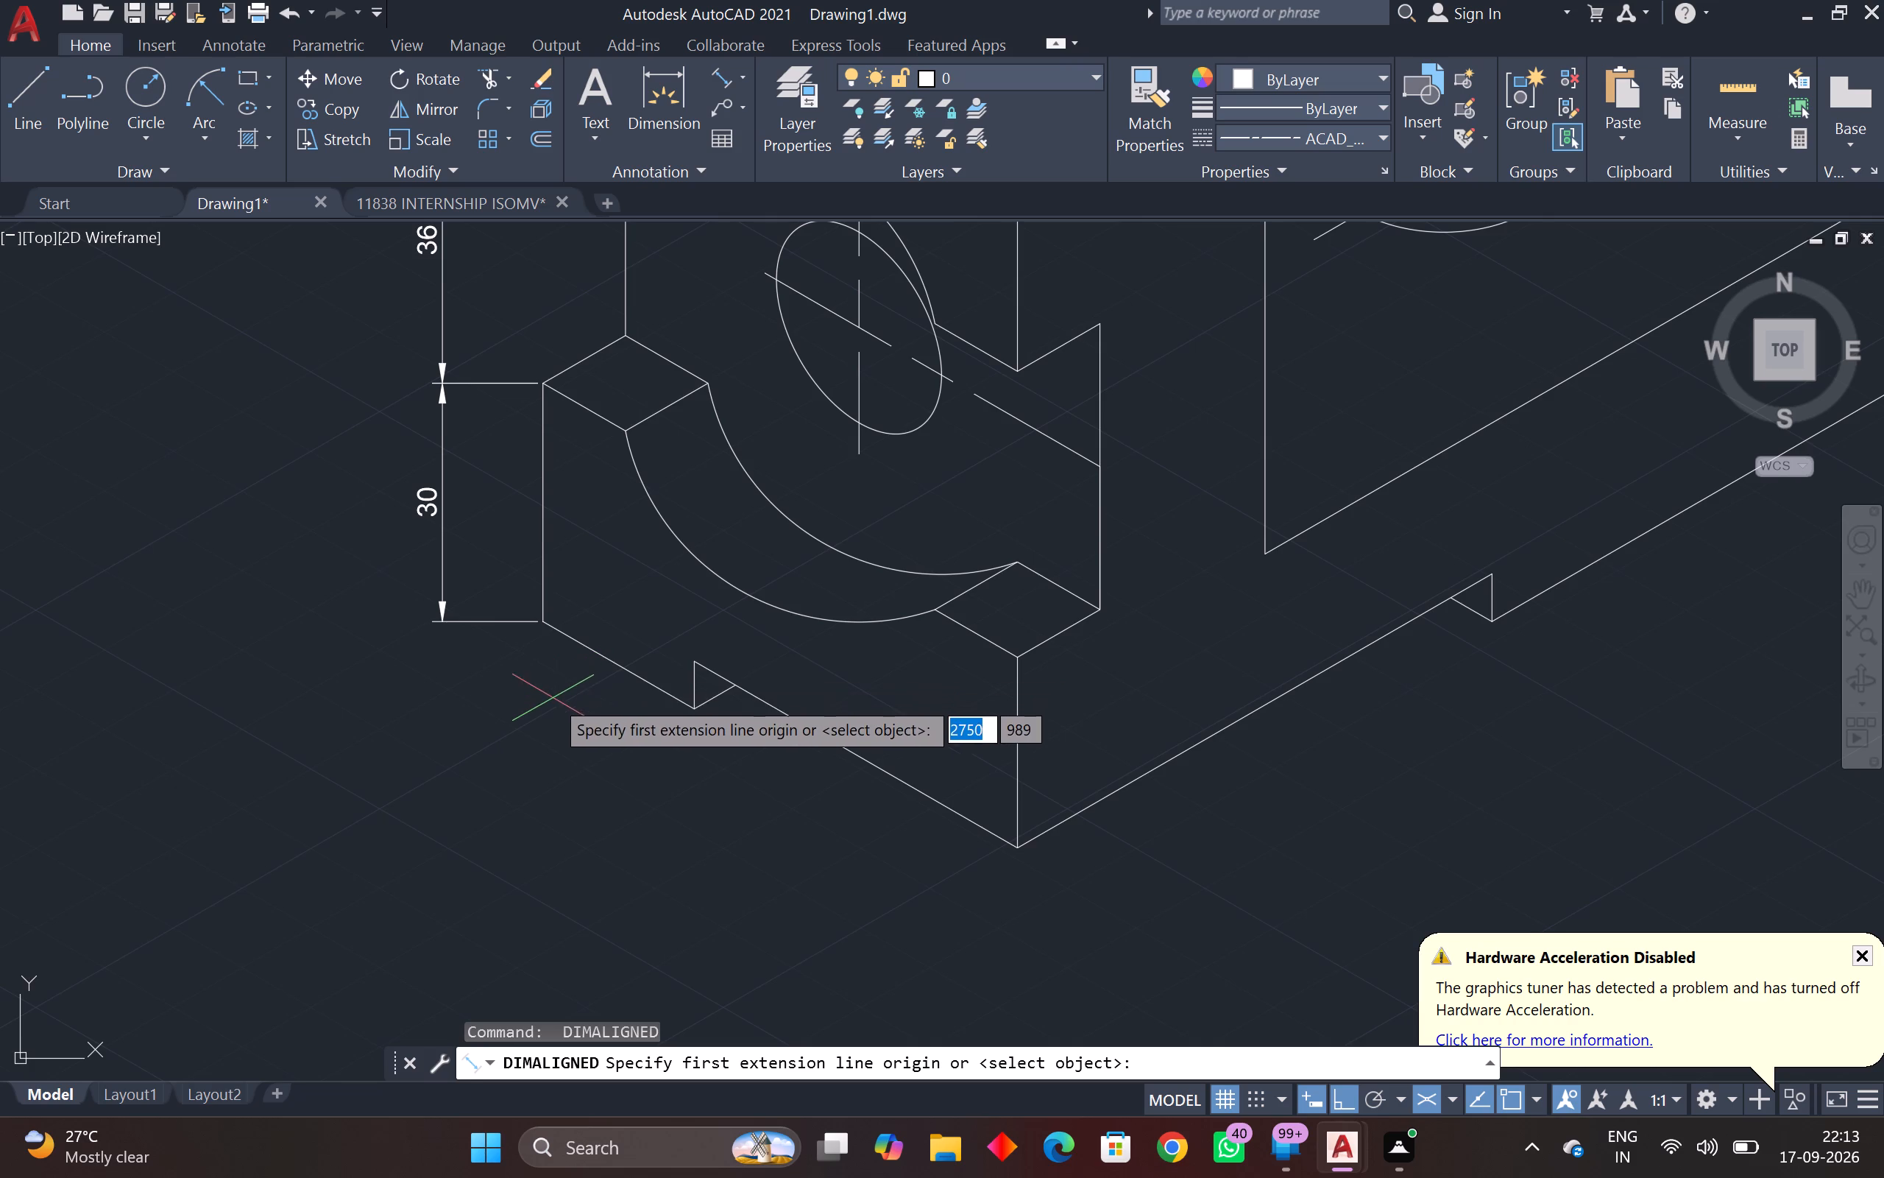
middle_drag(553, 698, 523, 565)
click(514, 490)
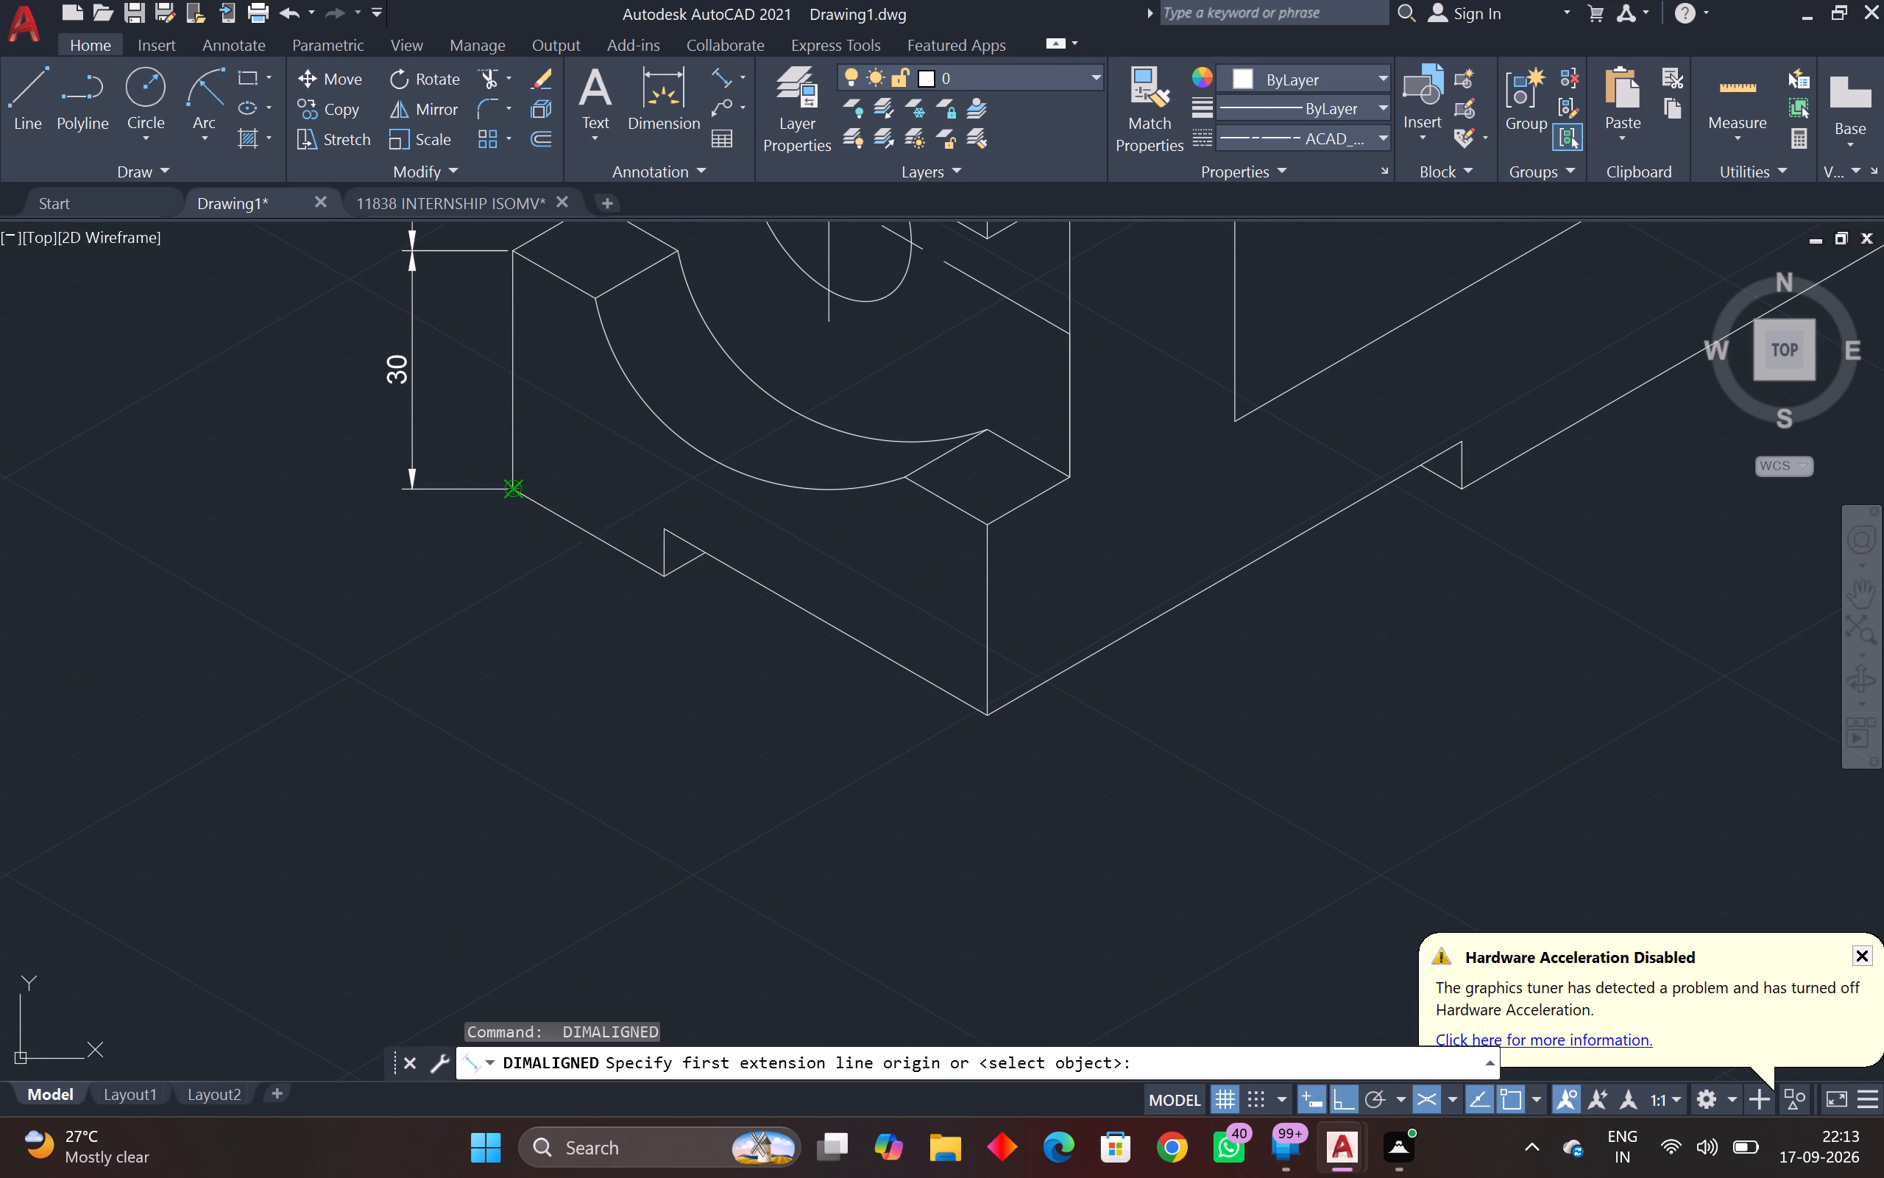
click(669, 577)
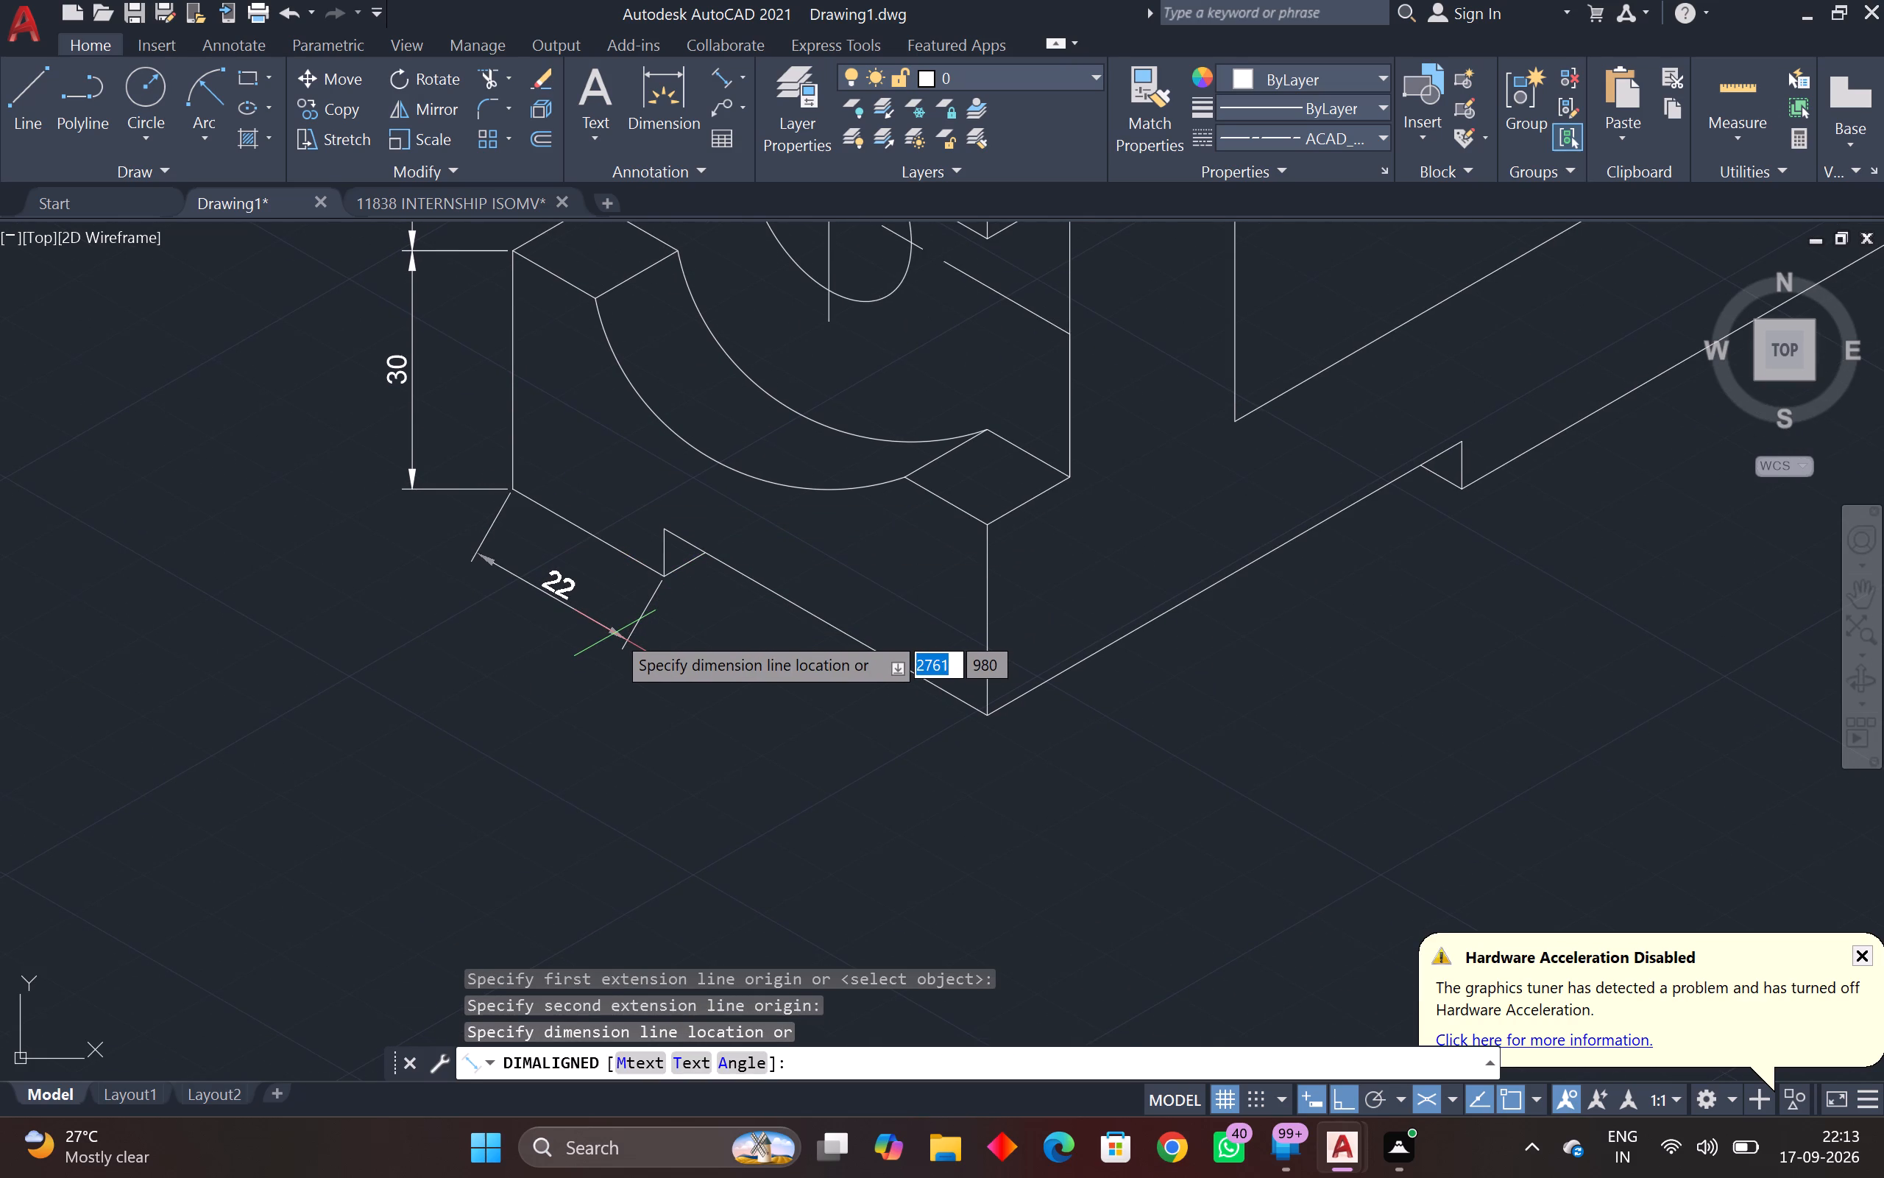
click(612, 635)
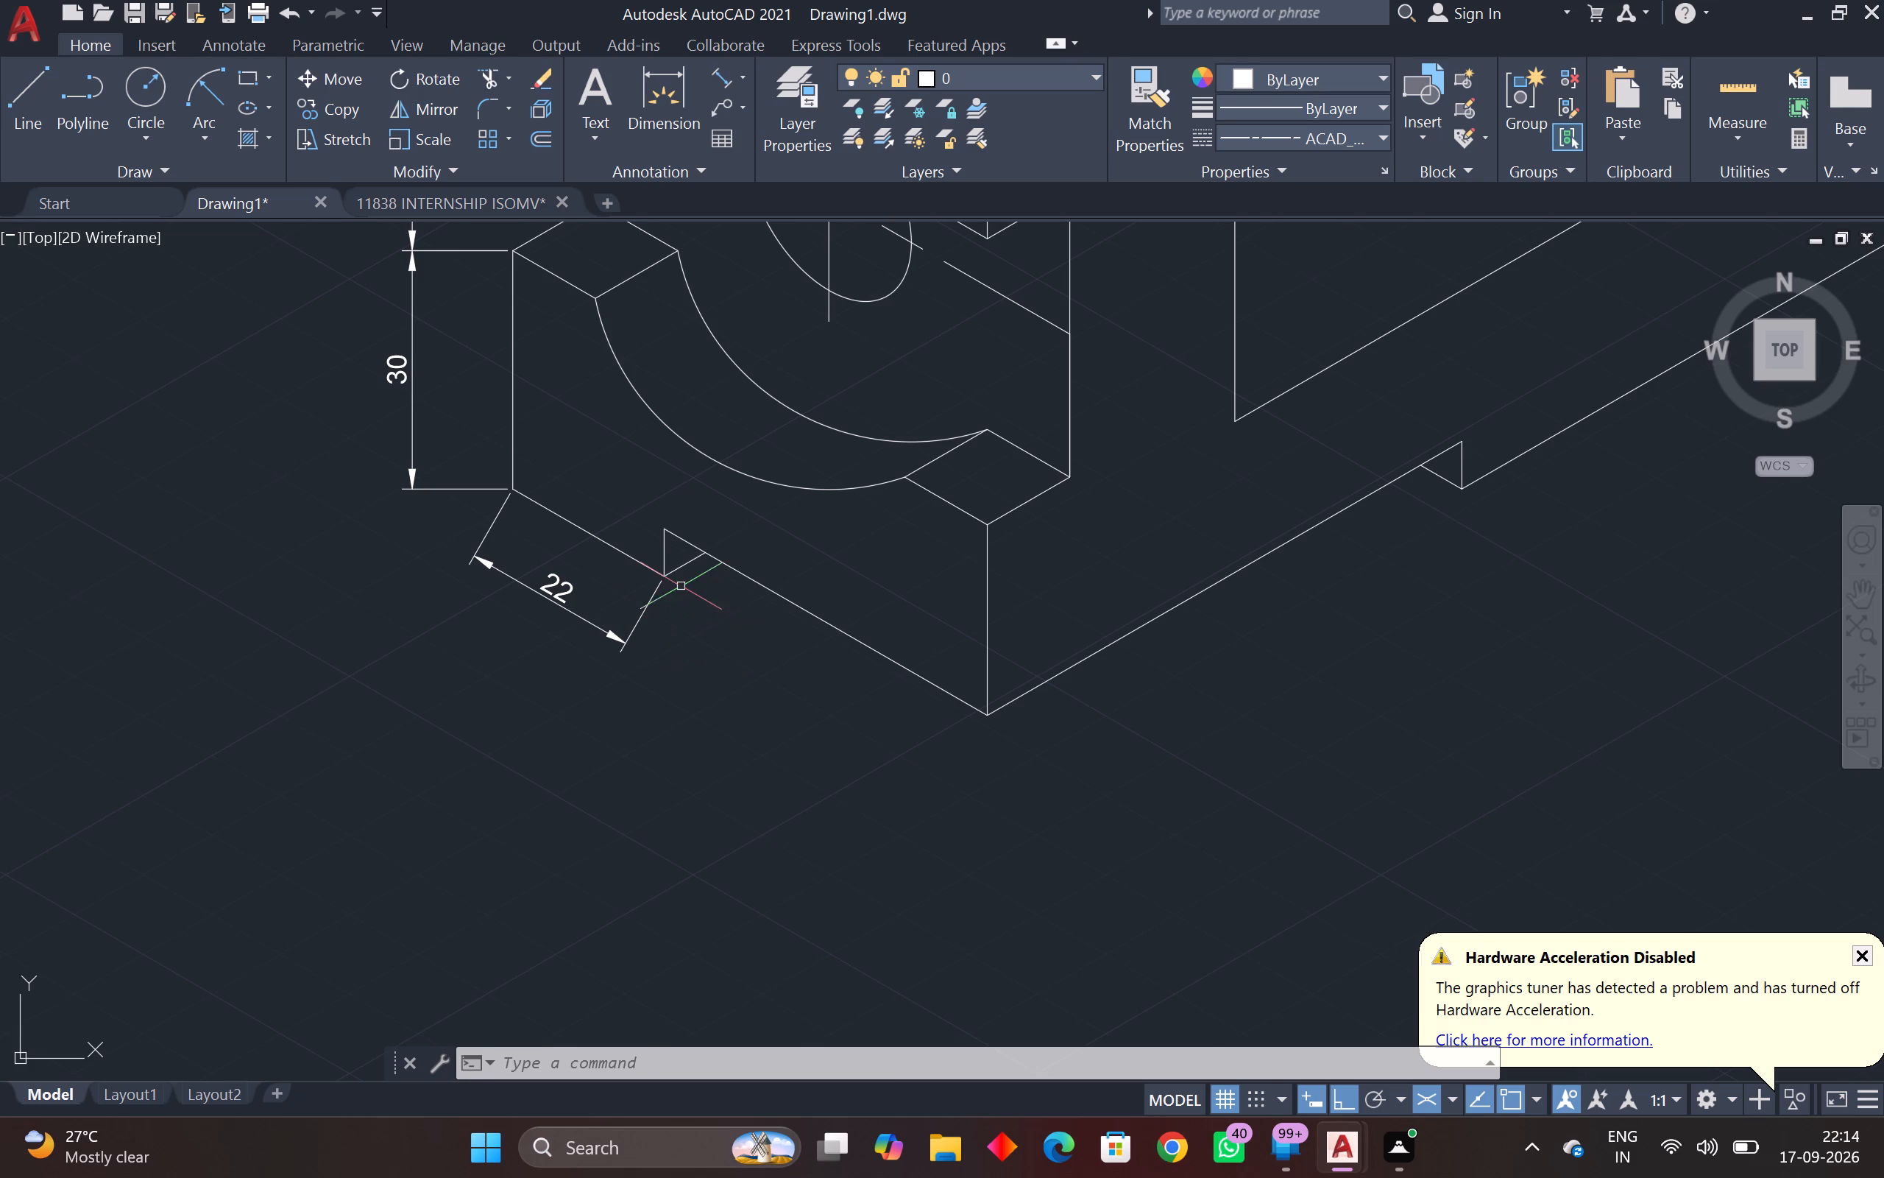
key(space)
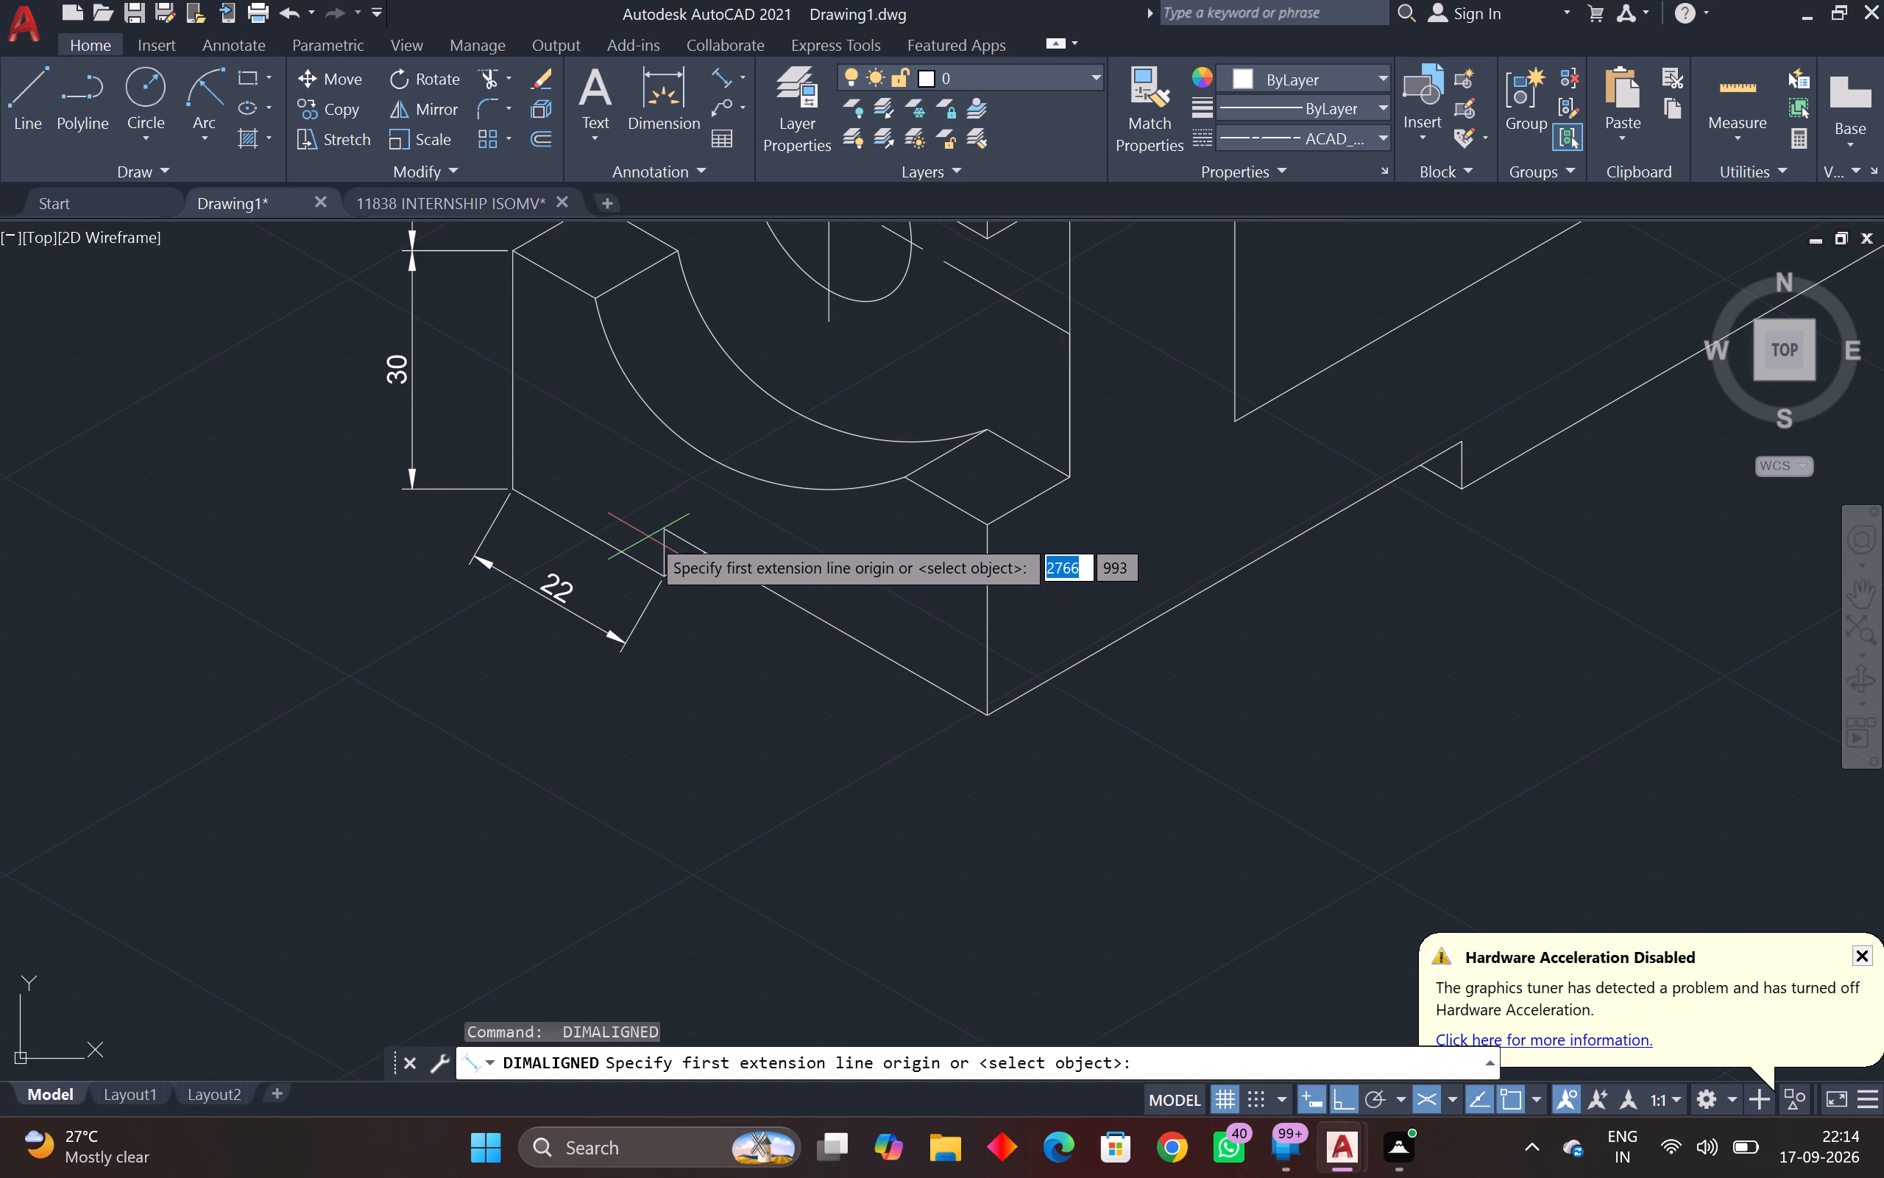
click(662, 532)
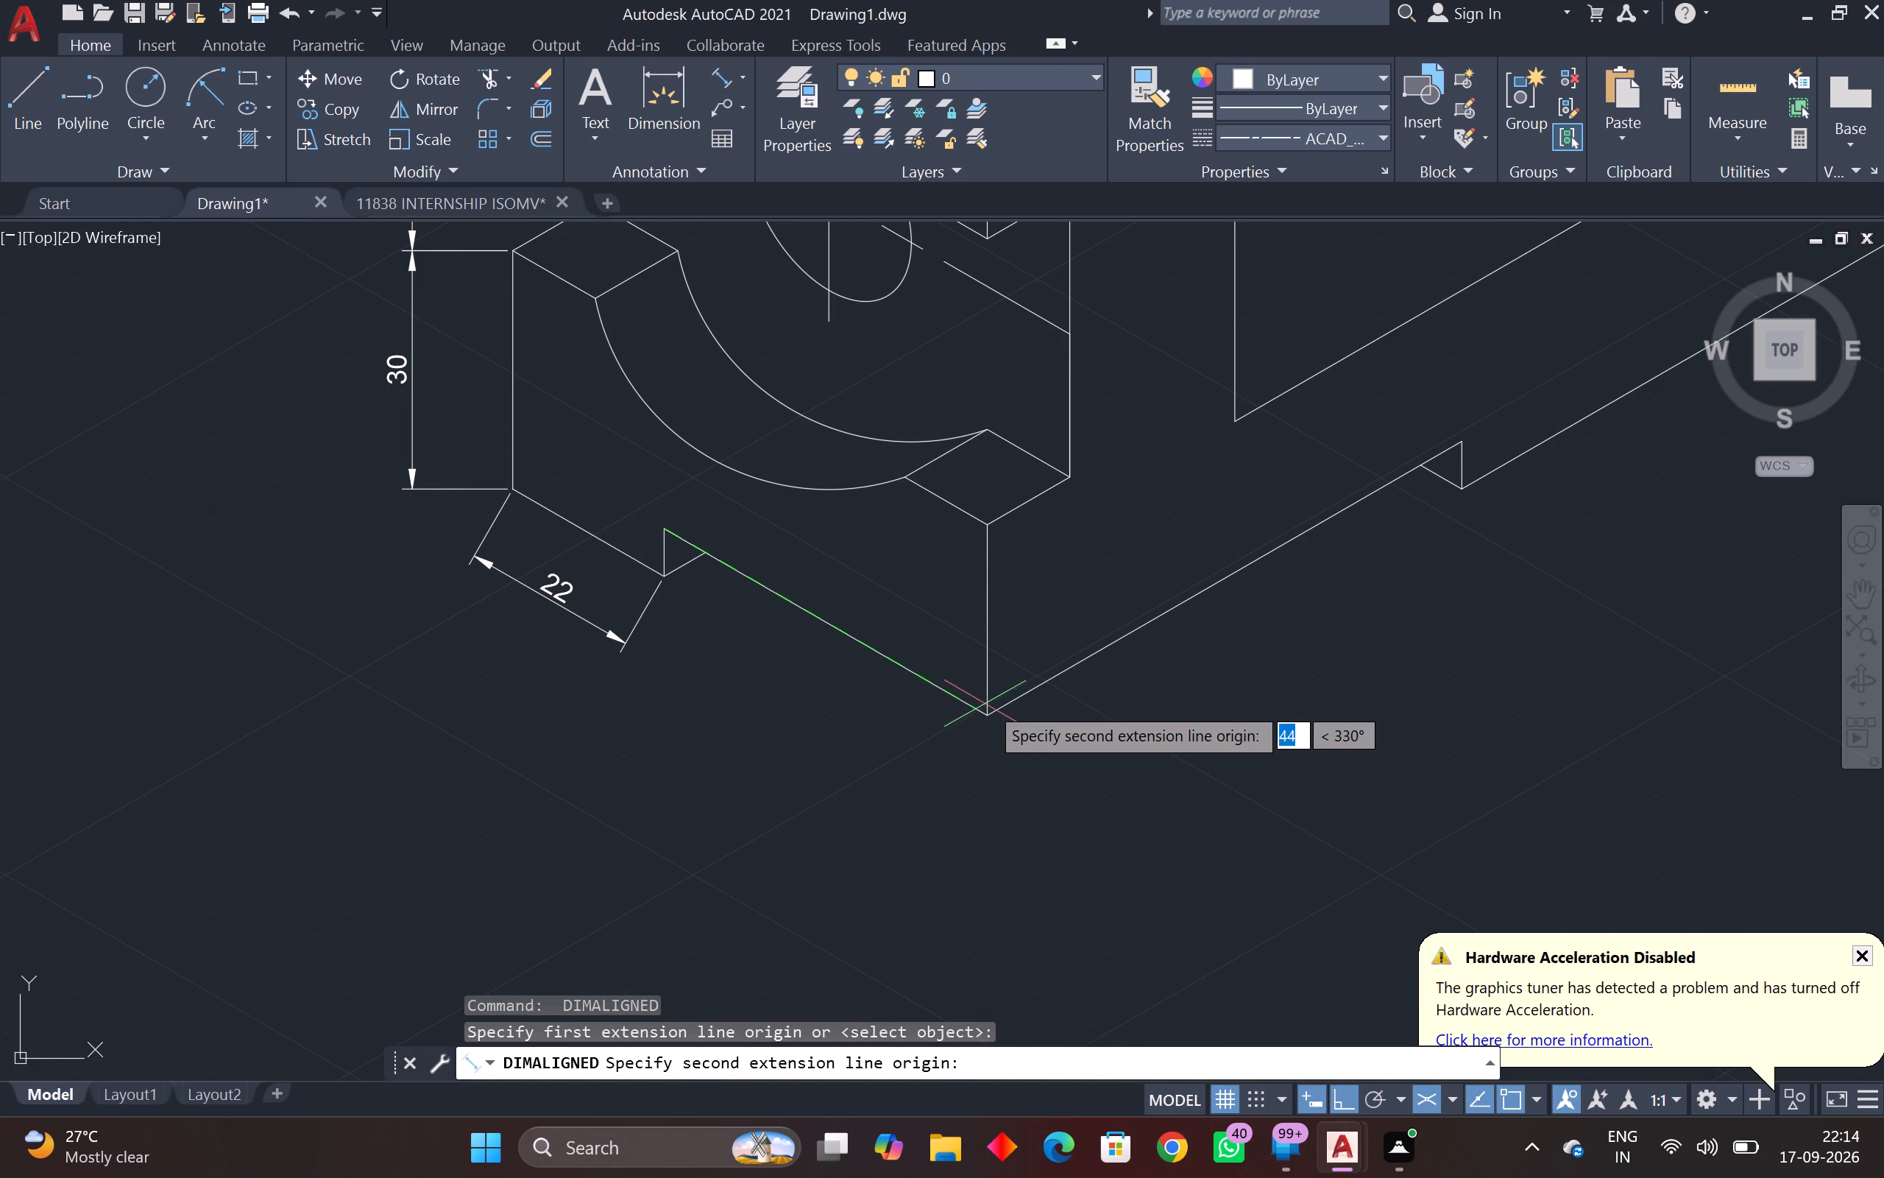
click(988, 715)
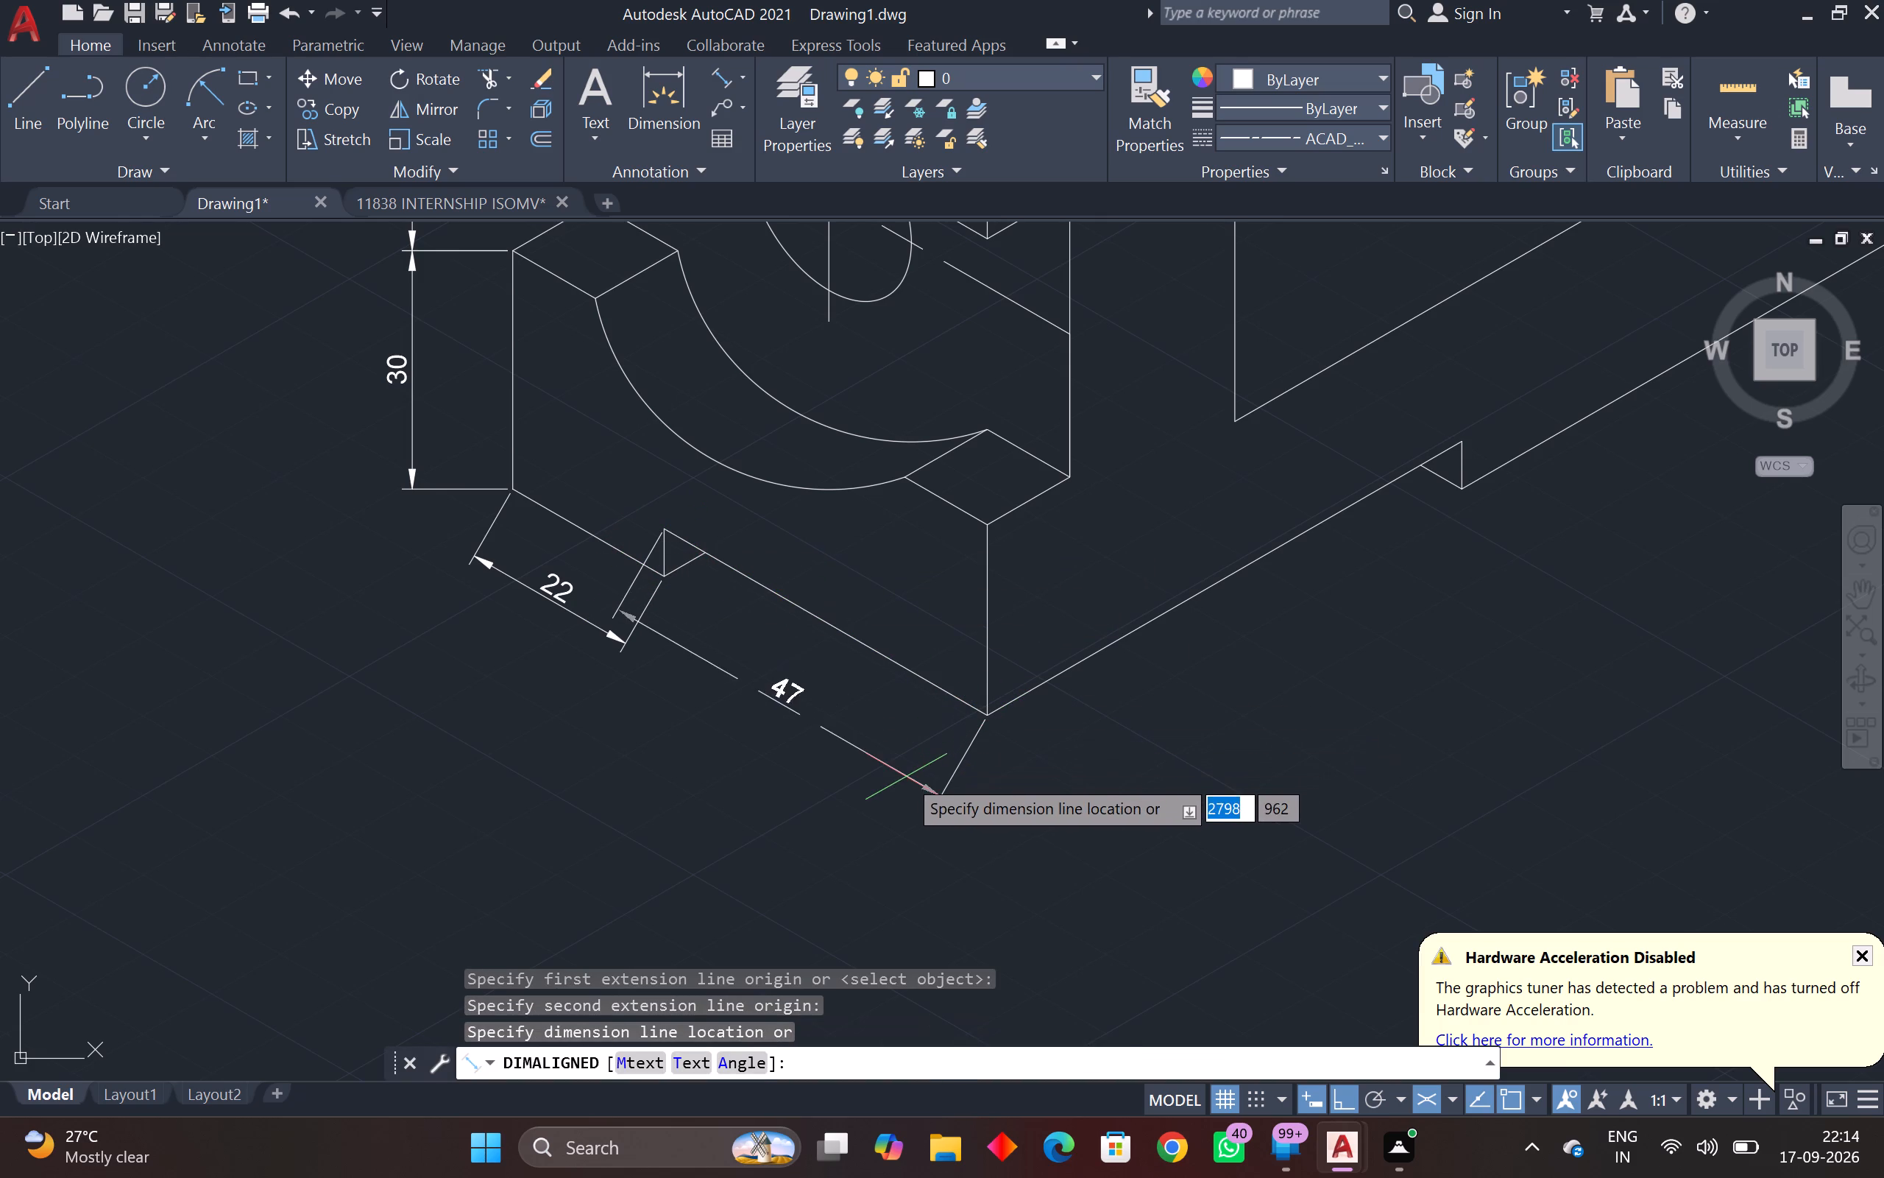
Set the current linetype to ByLayer and abandon the aligned dimension in progress.
click(1321, 139)
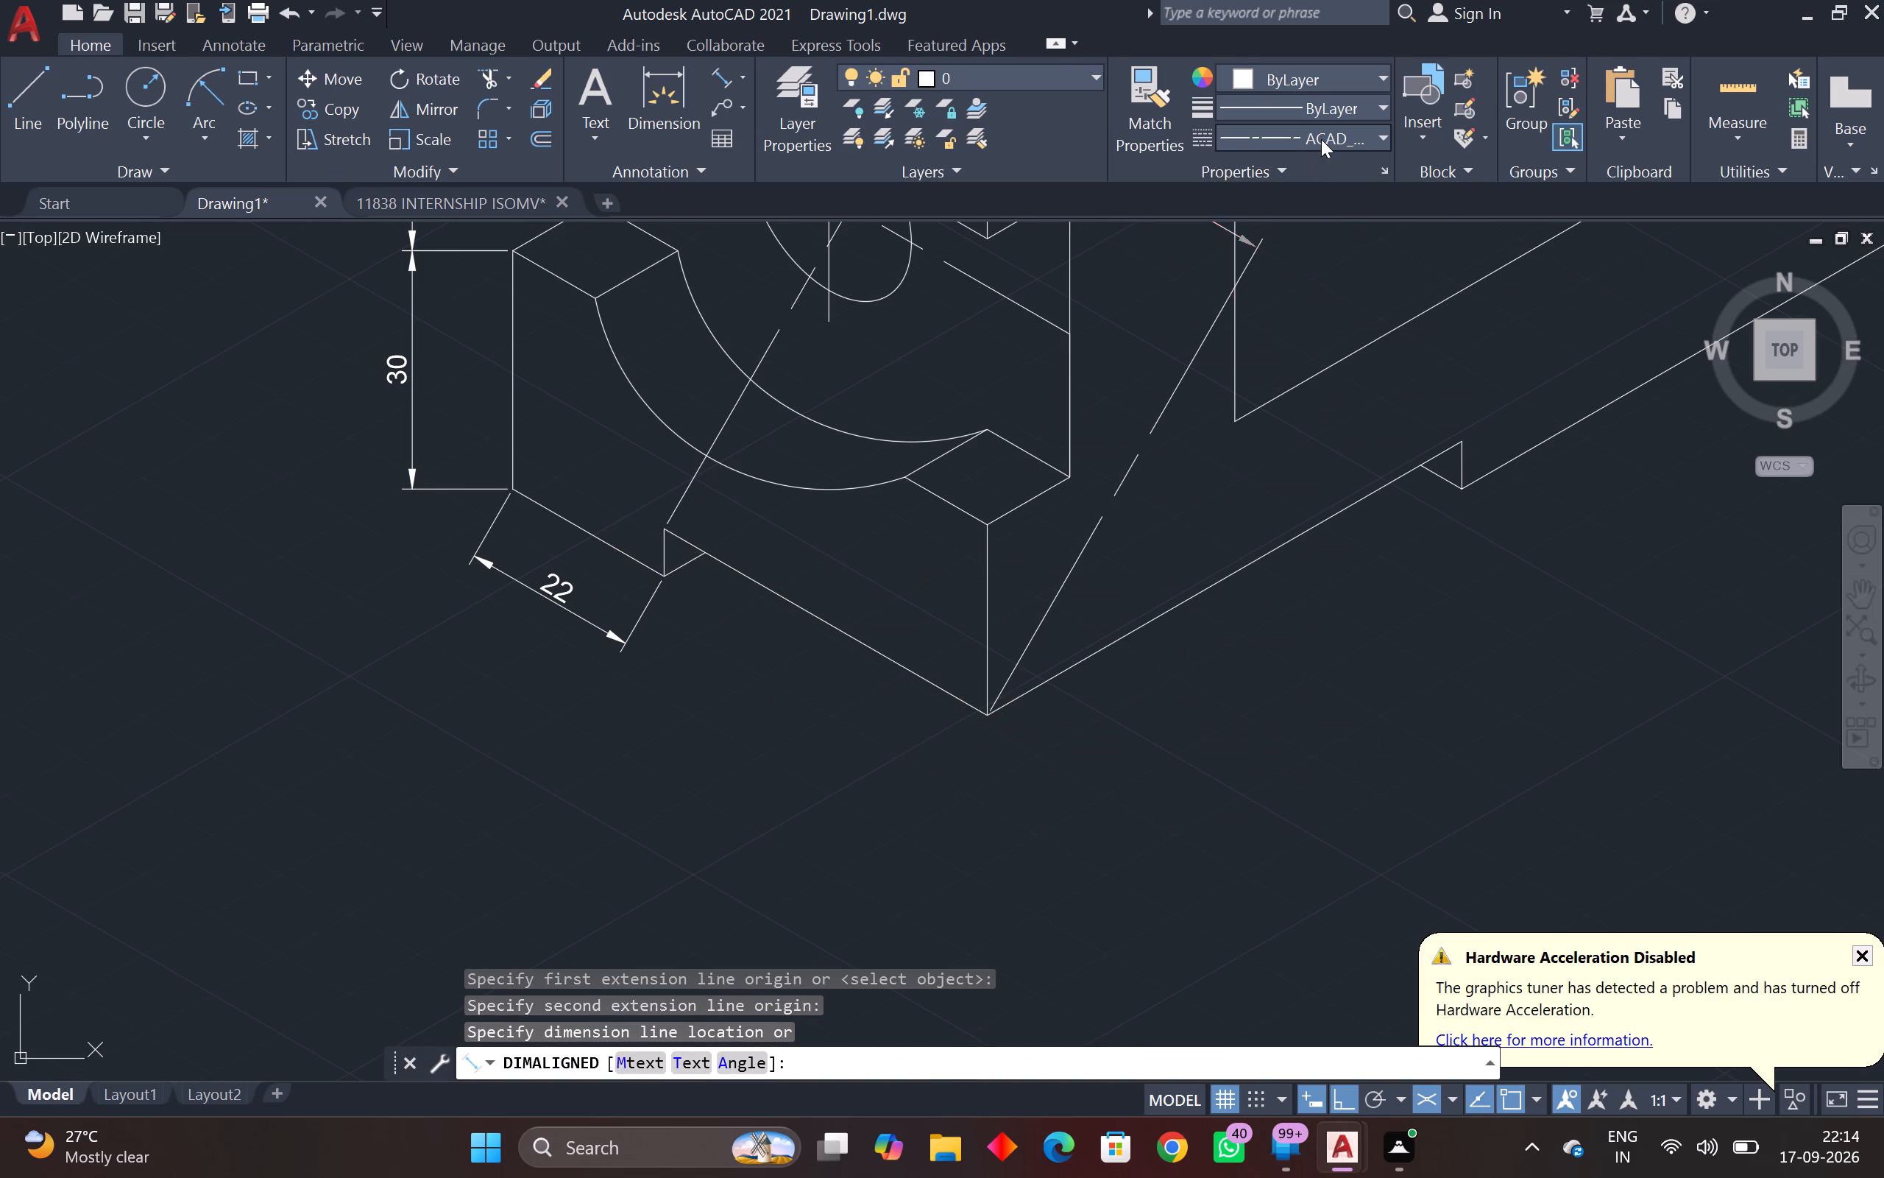
click(1295, 166)
key(Escape)
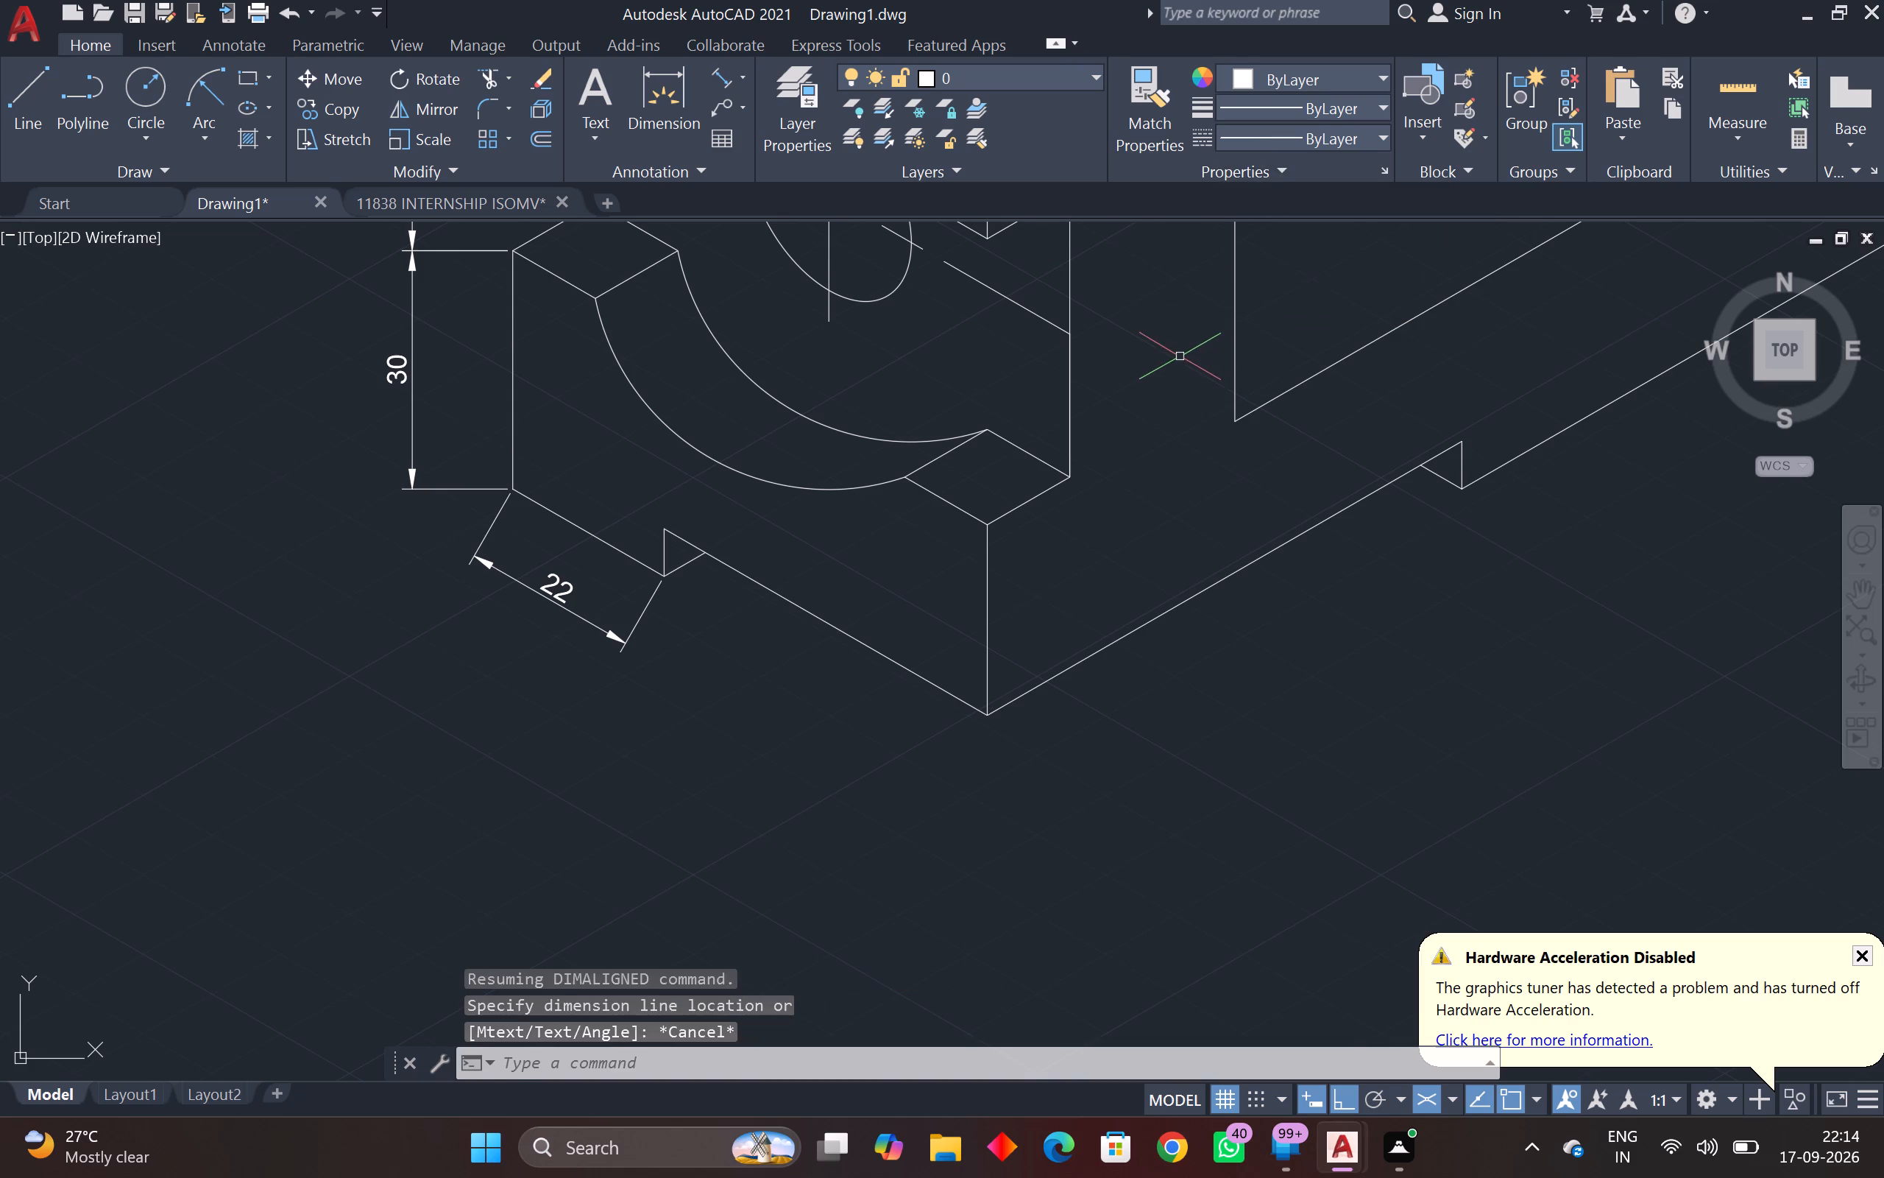
Add an aligned dimension from the block's lowest front corner to the top of the front notch, in line with the 22 dimension.
key(space)
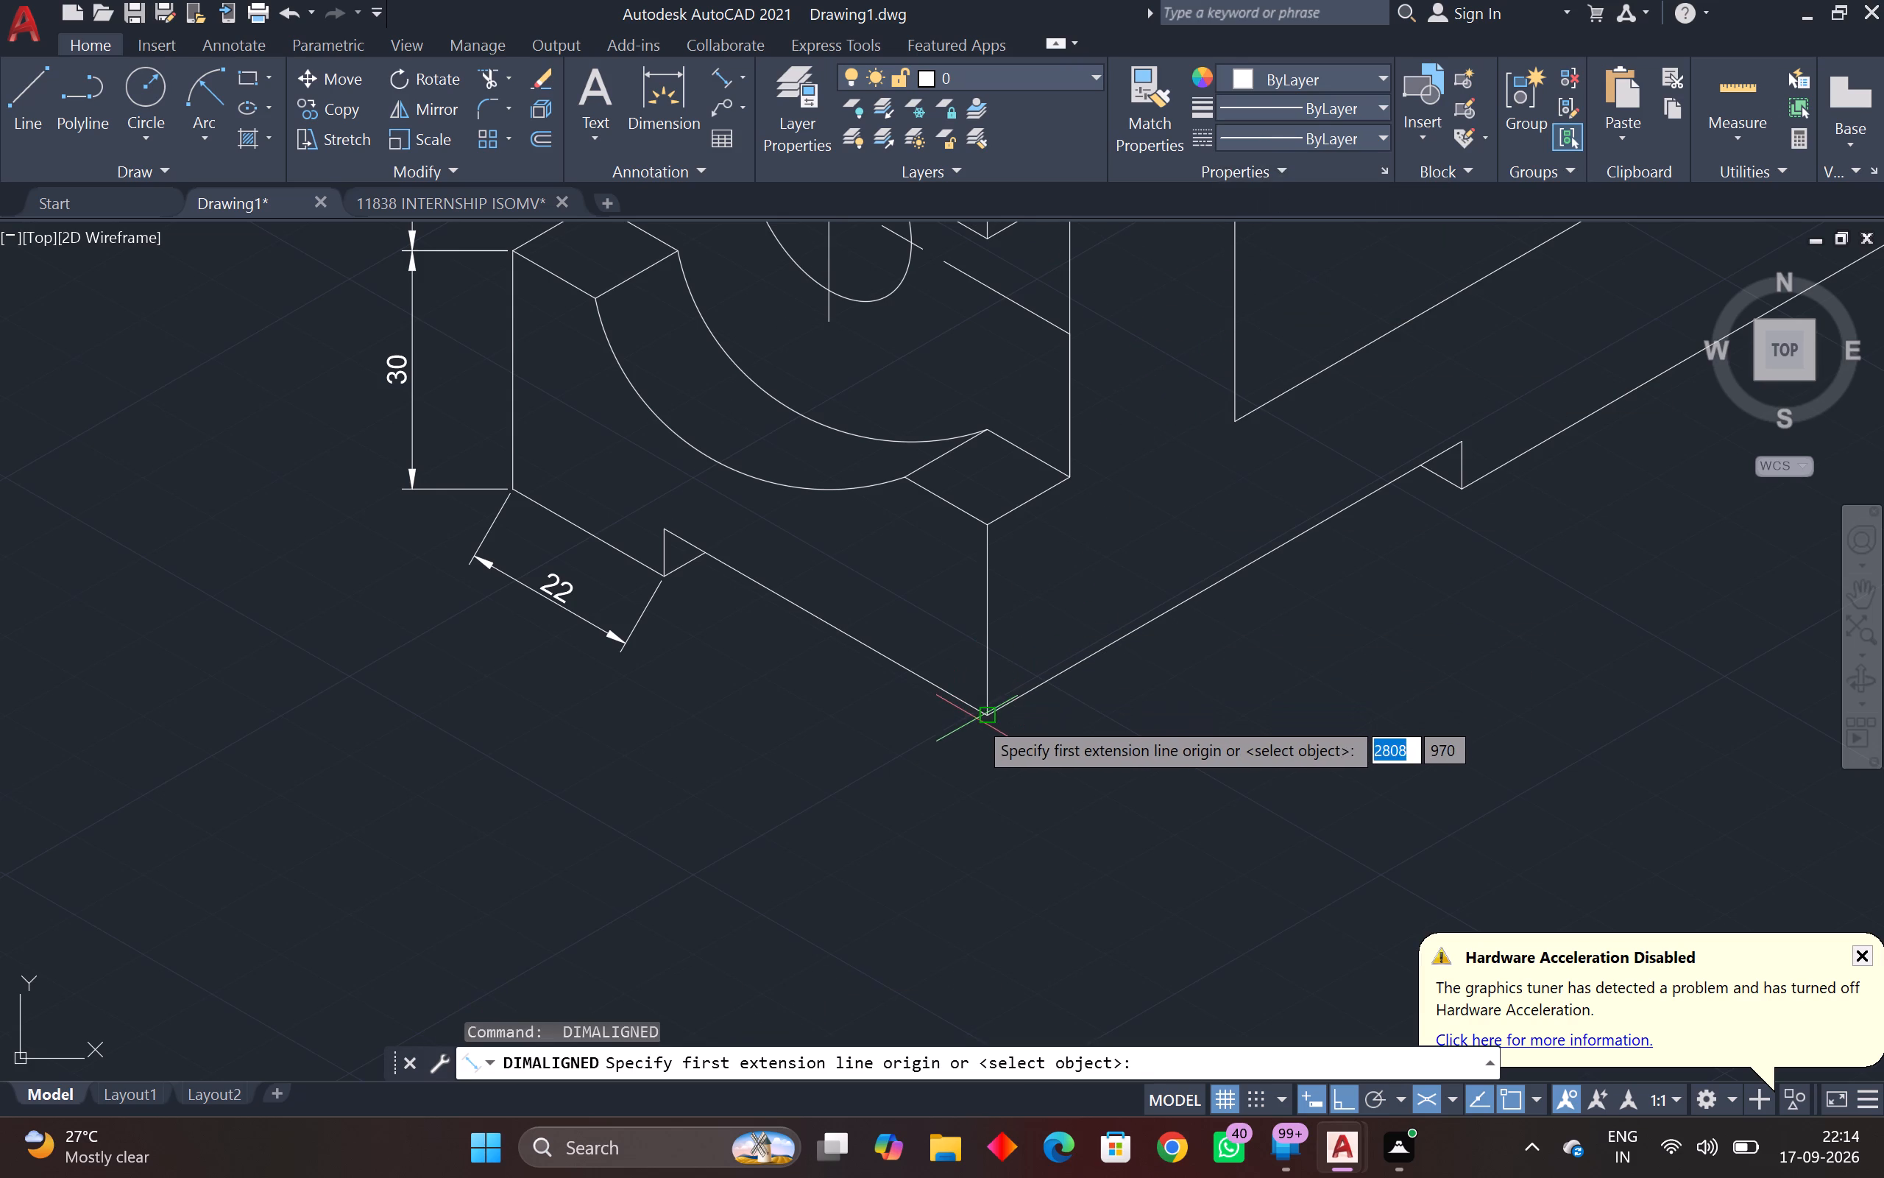
click(987, 714)
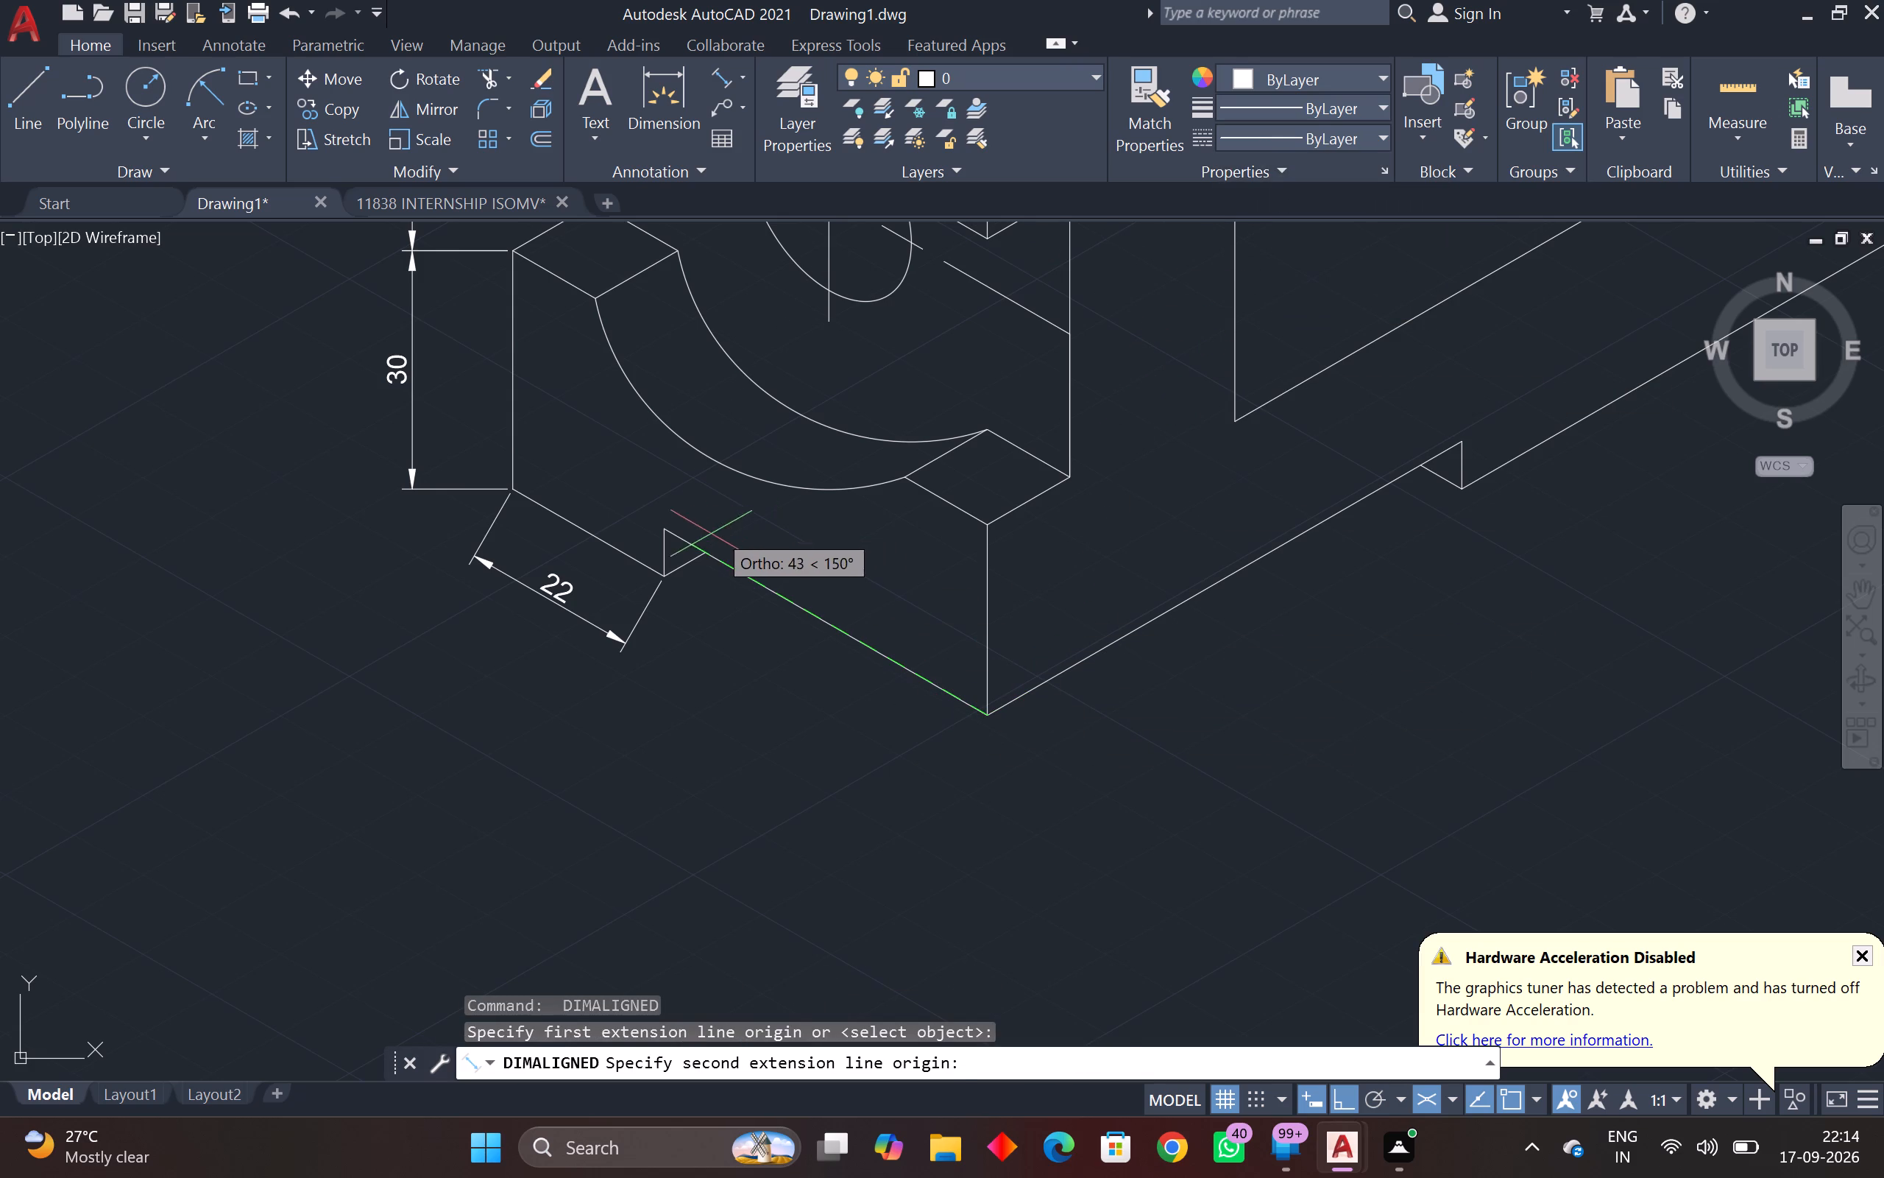
click(665, 536)
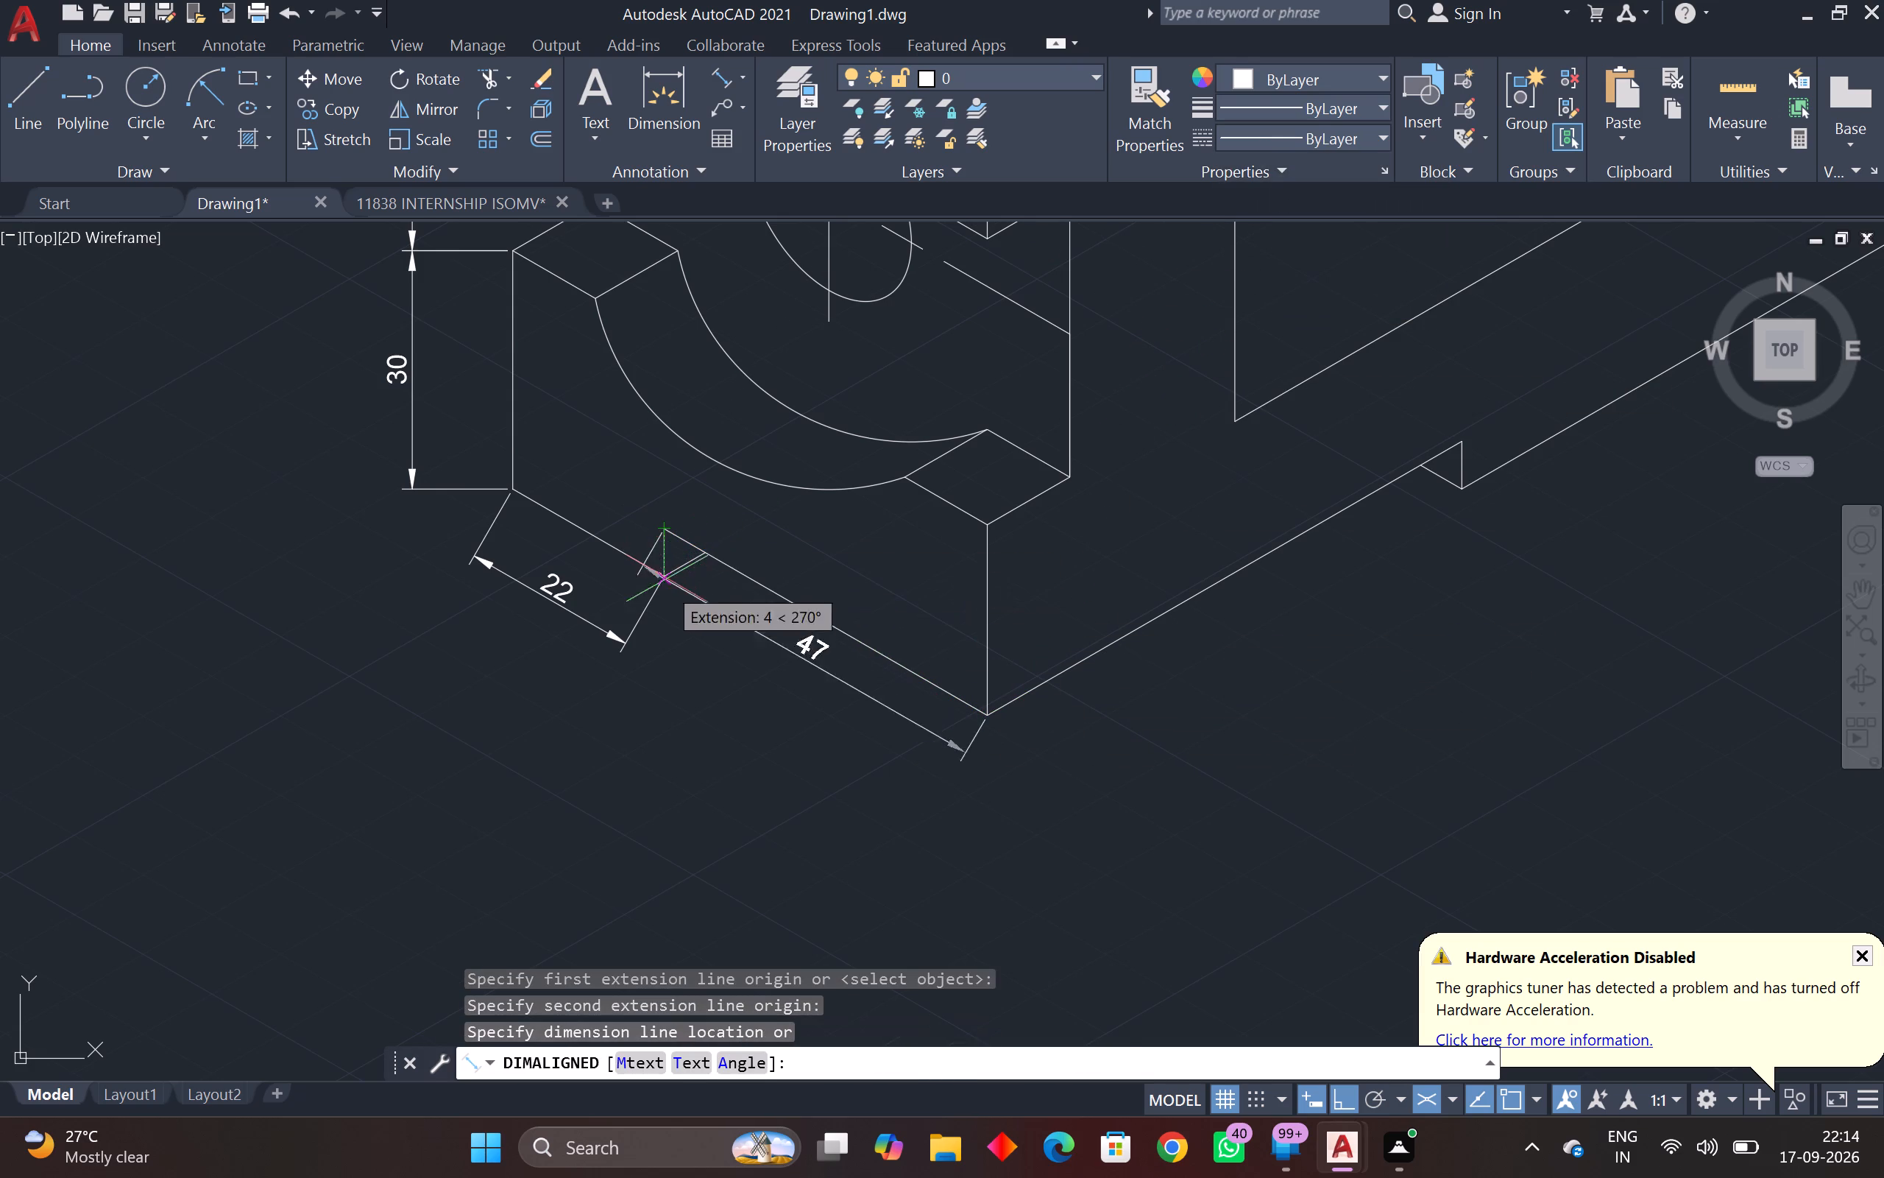
click(677, 670)
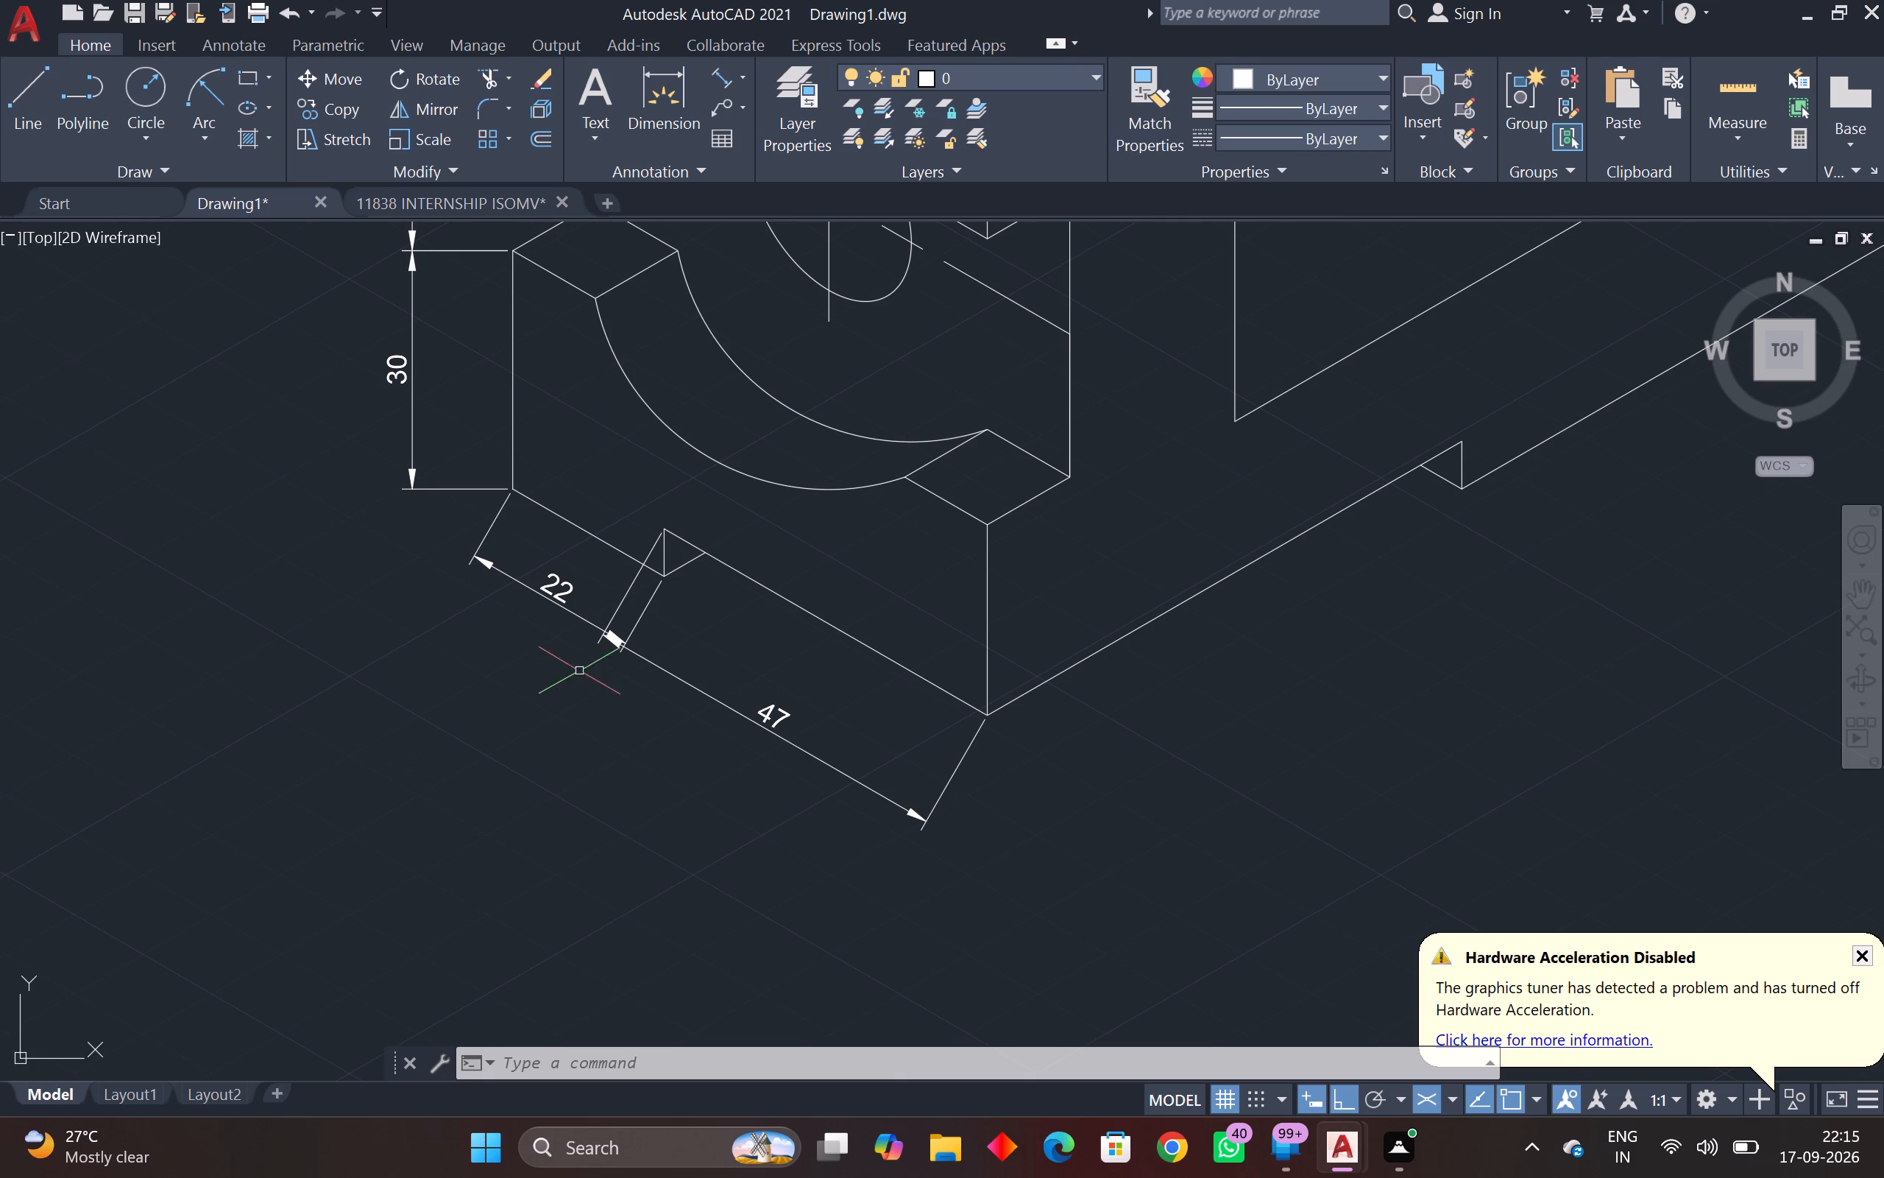
Add an aligned dimension along the long side's bottom edge from the lowest front corner to the small notch's top, offset below the block.
middle_drag(986, 582, 701, 569)
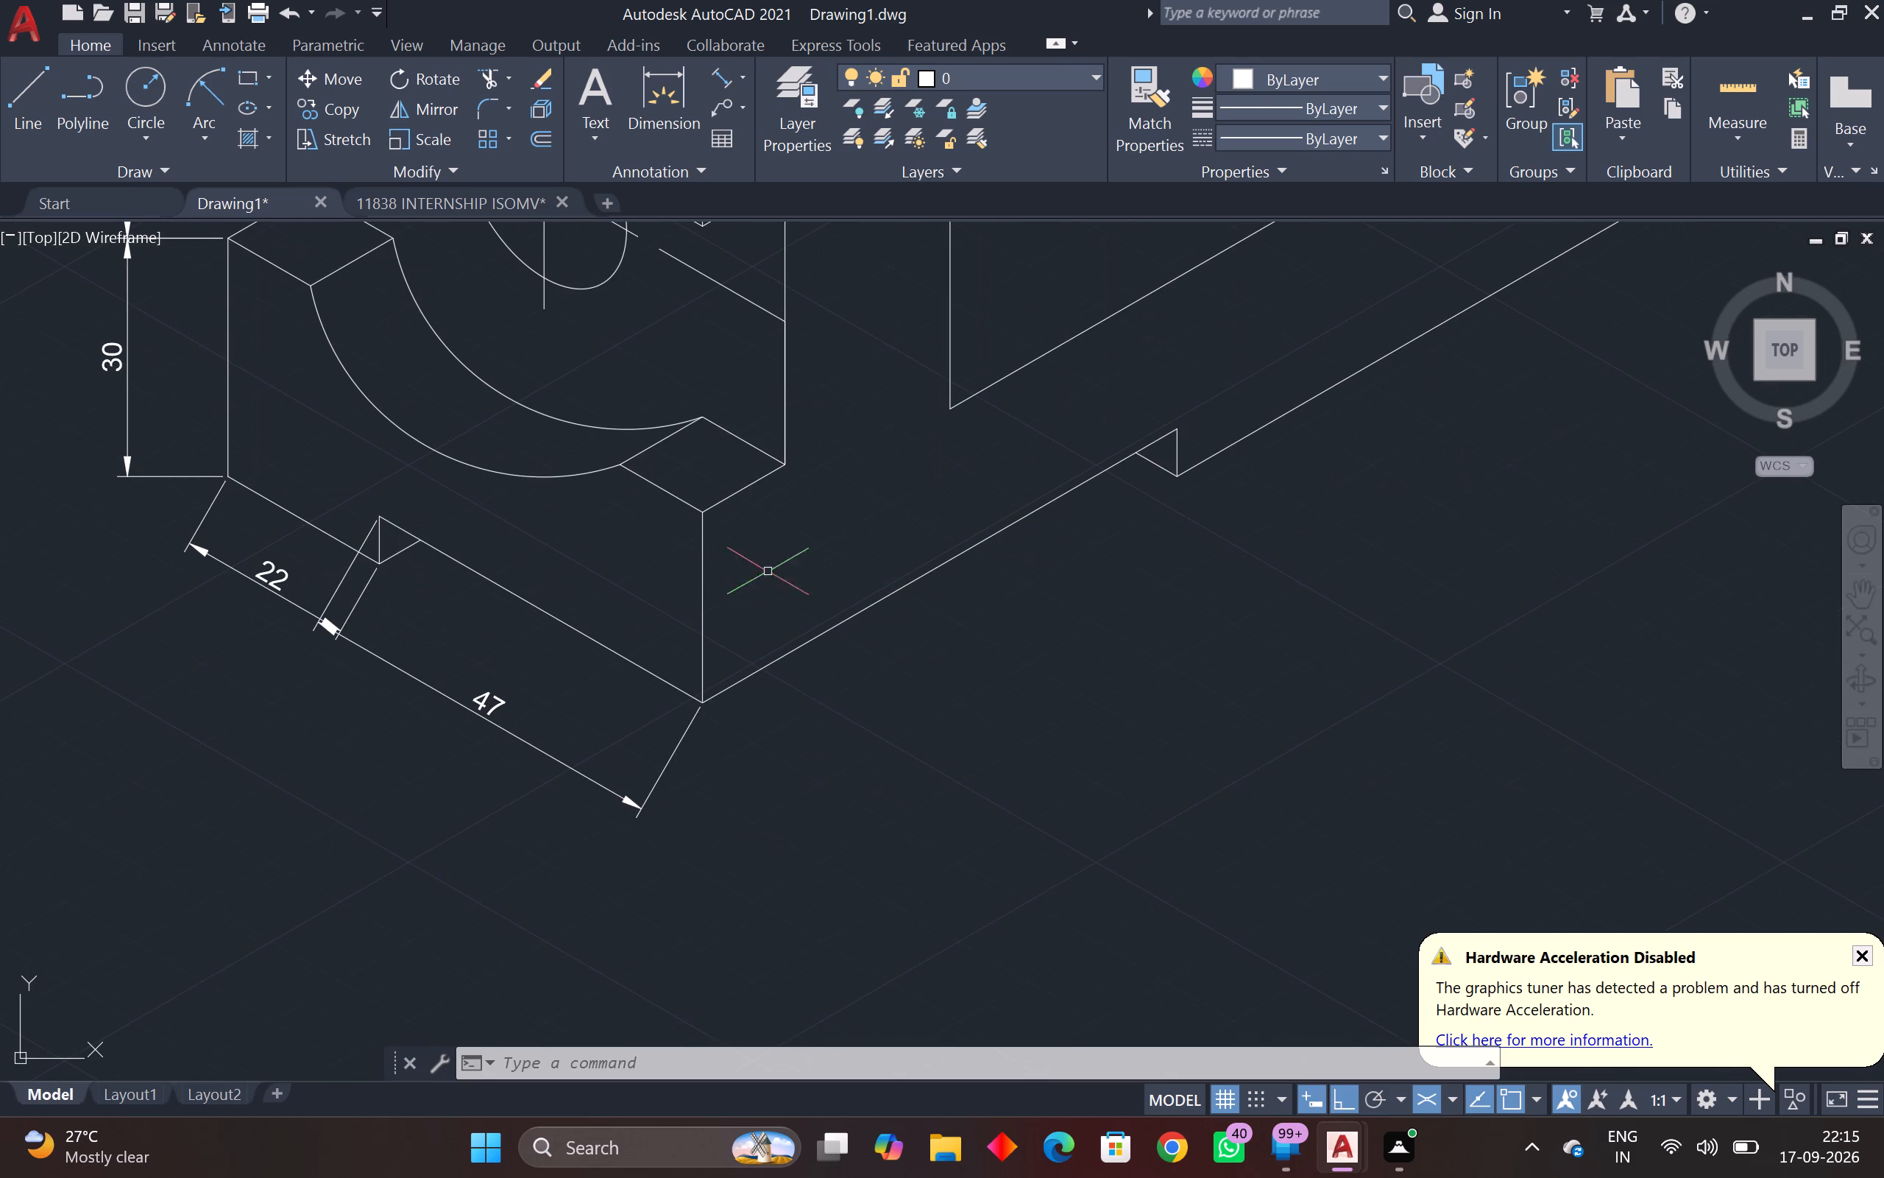
key(space)
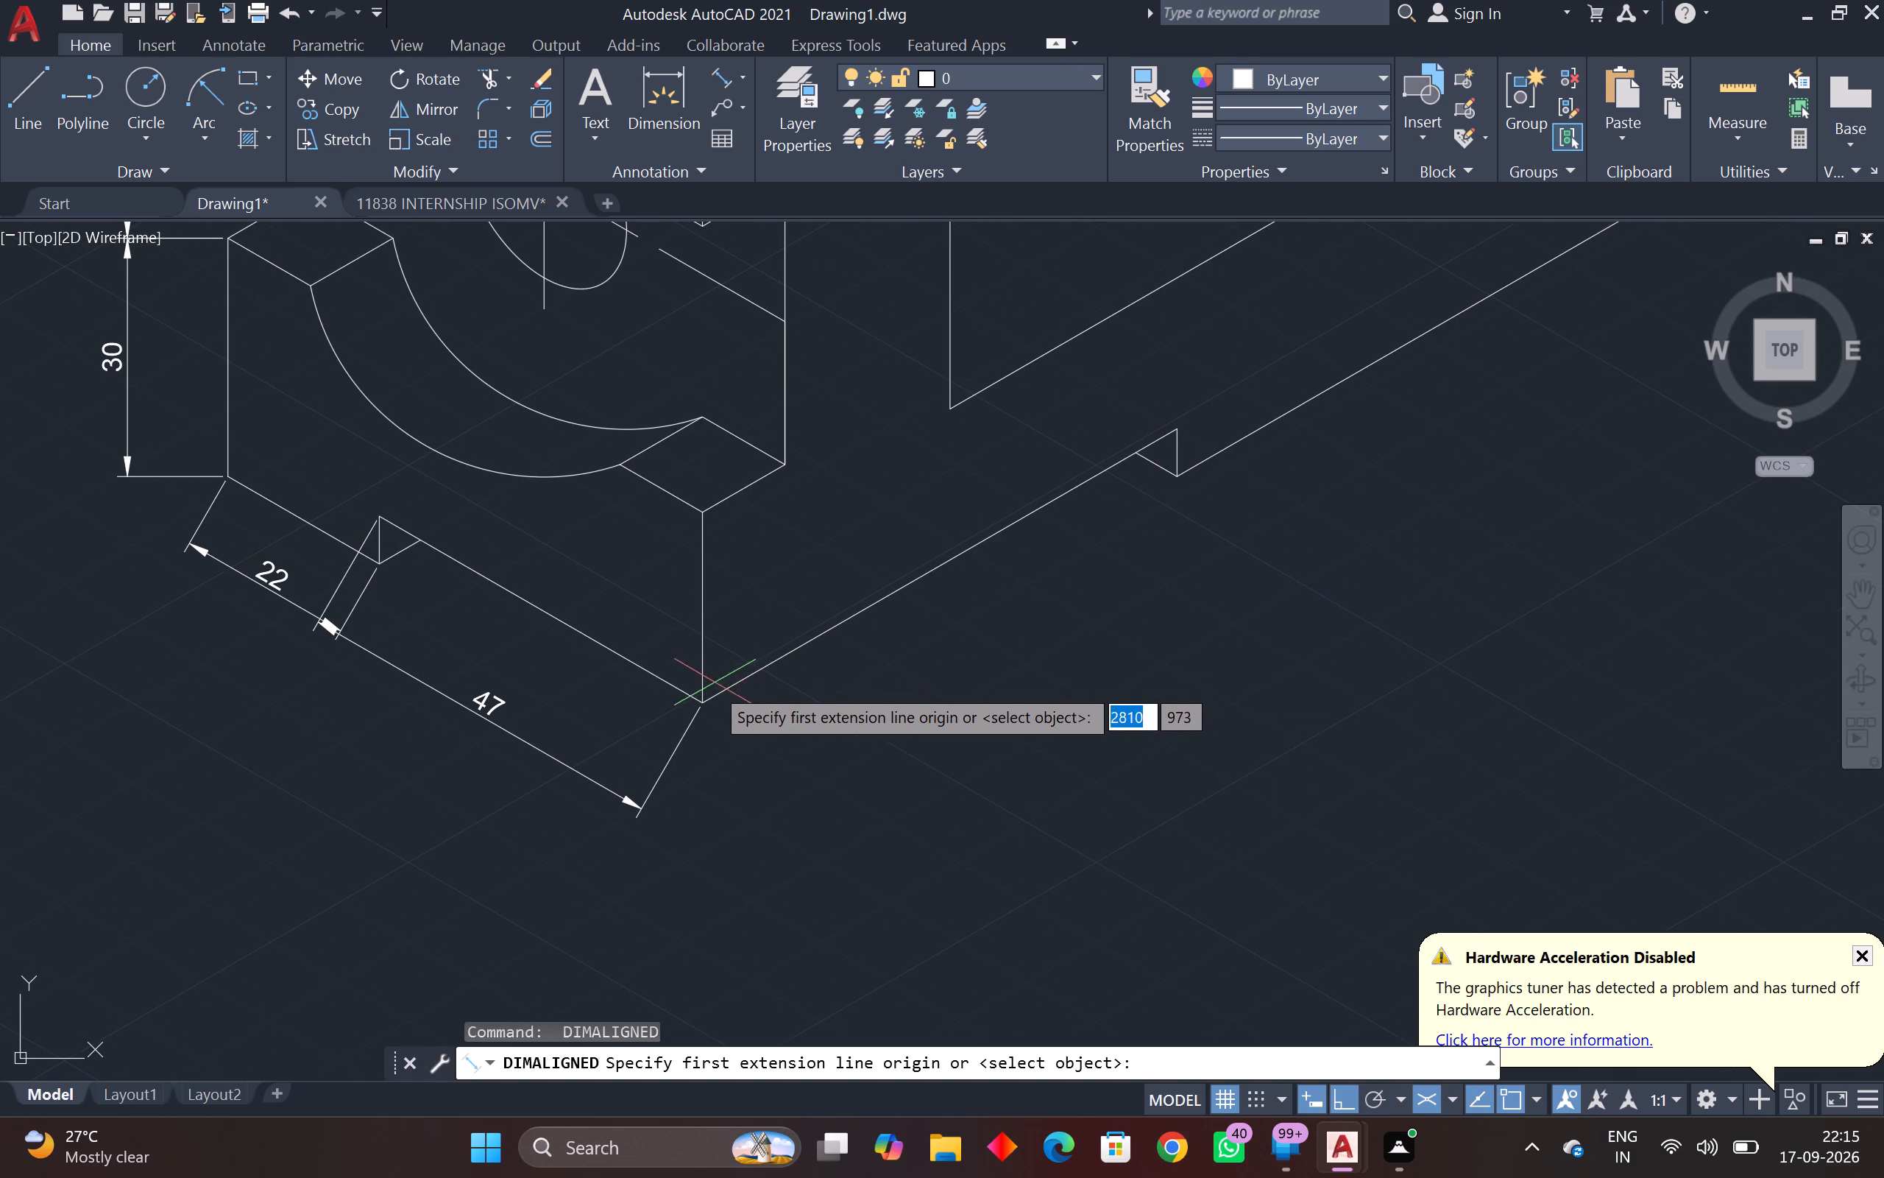
drag(705, 705, 716, 700)
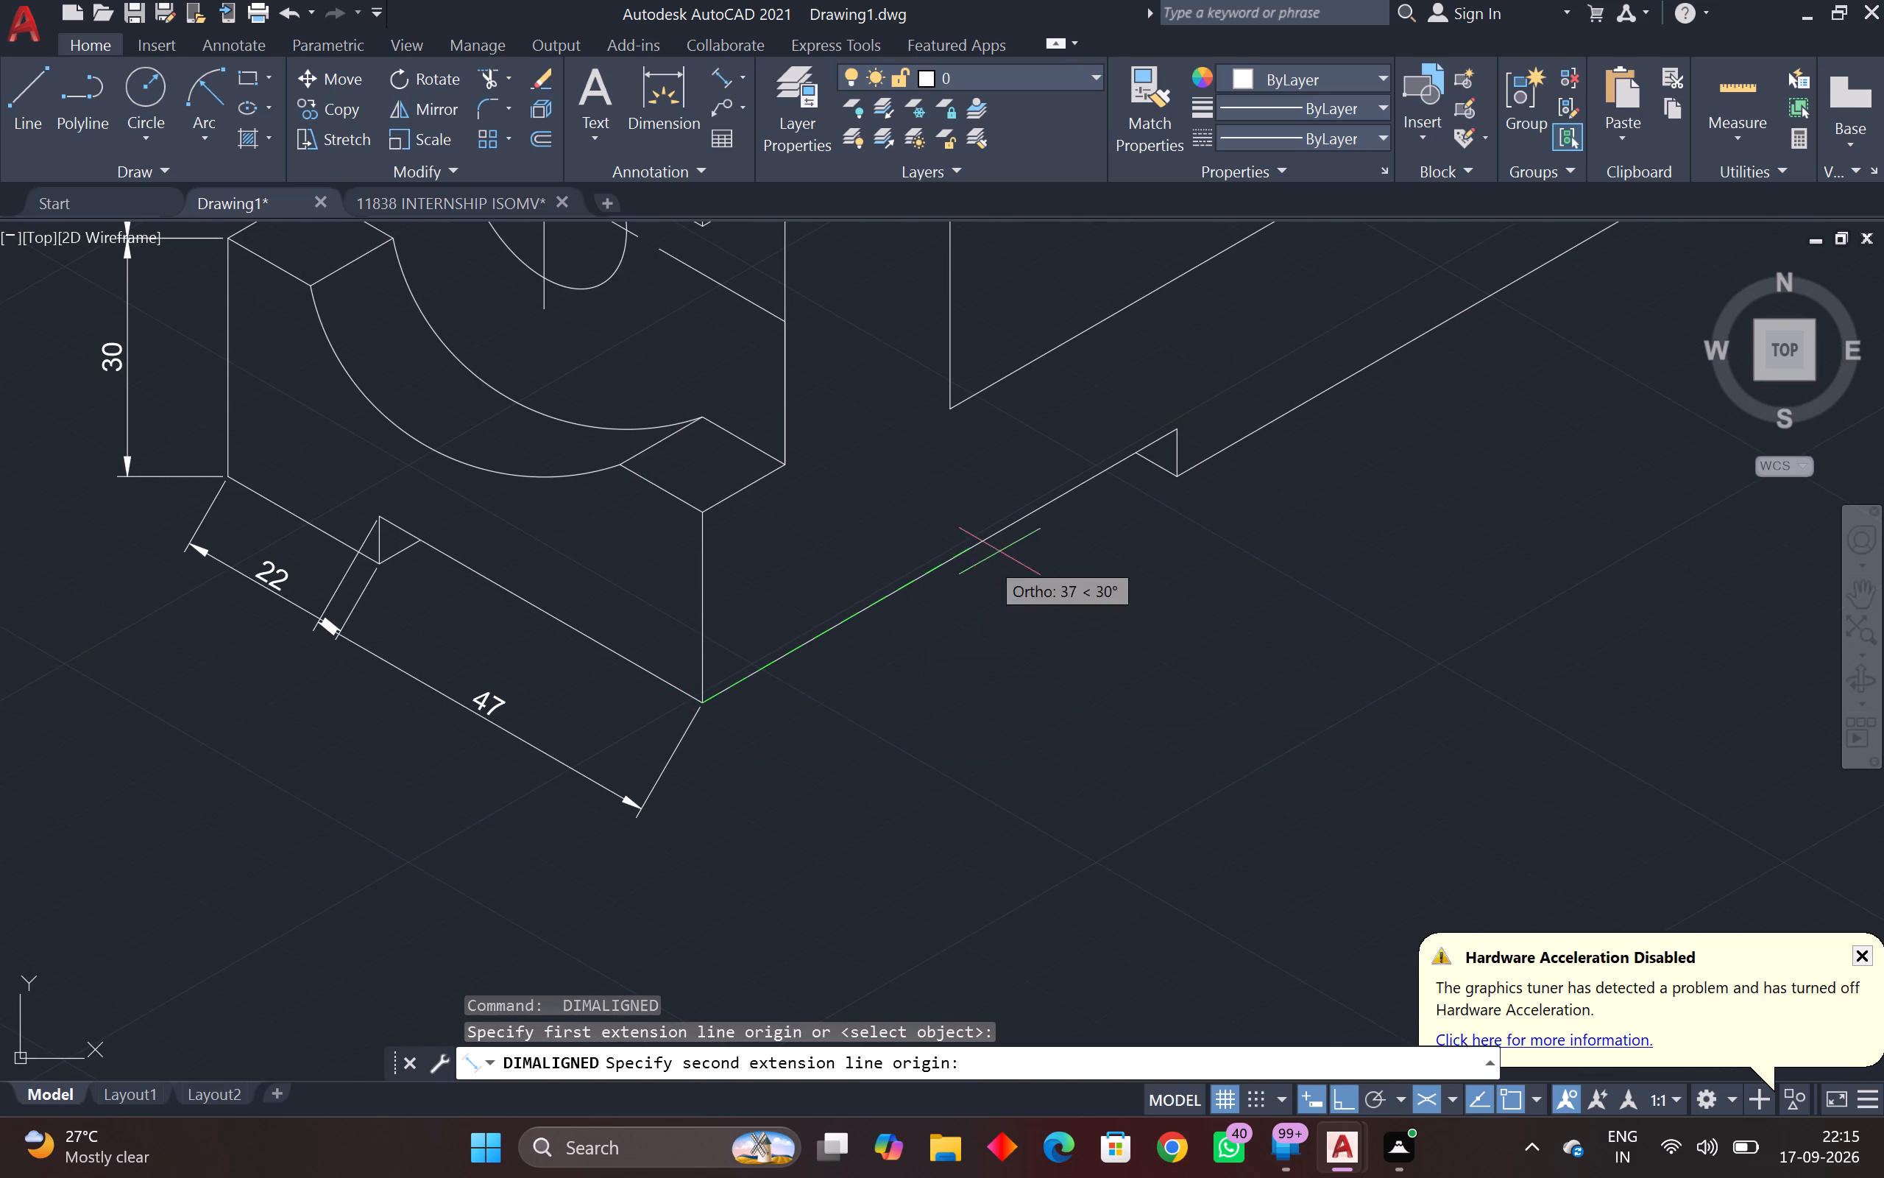
click(1177, 426)
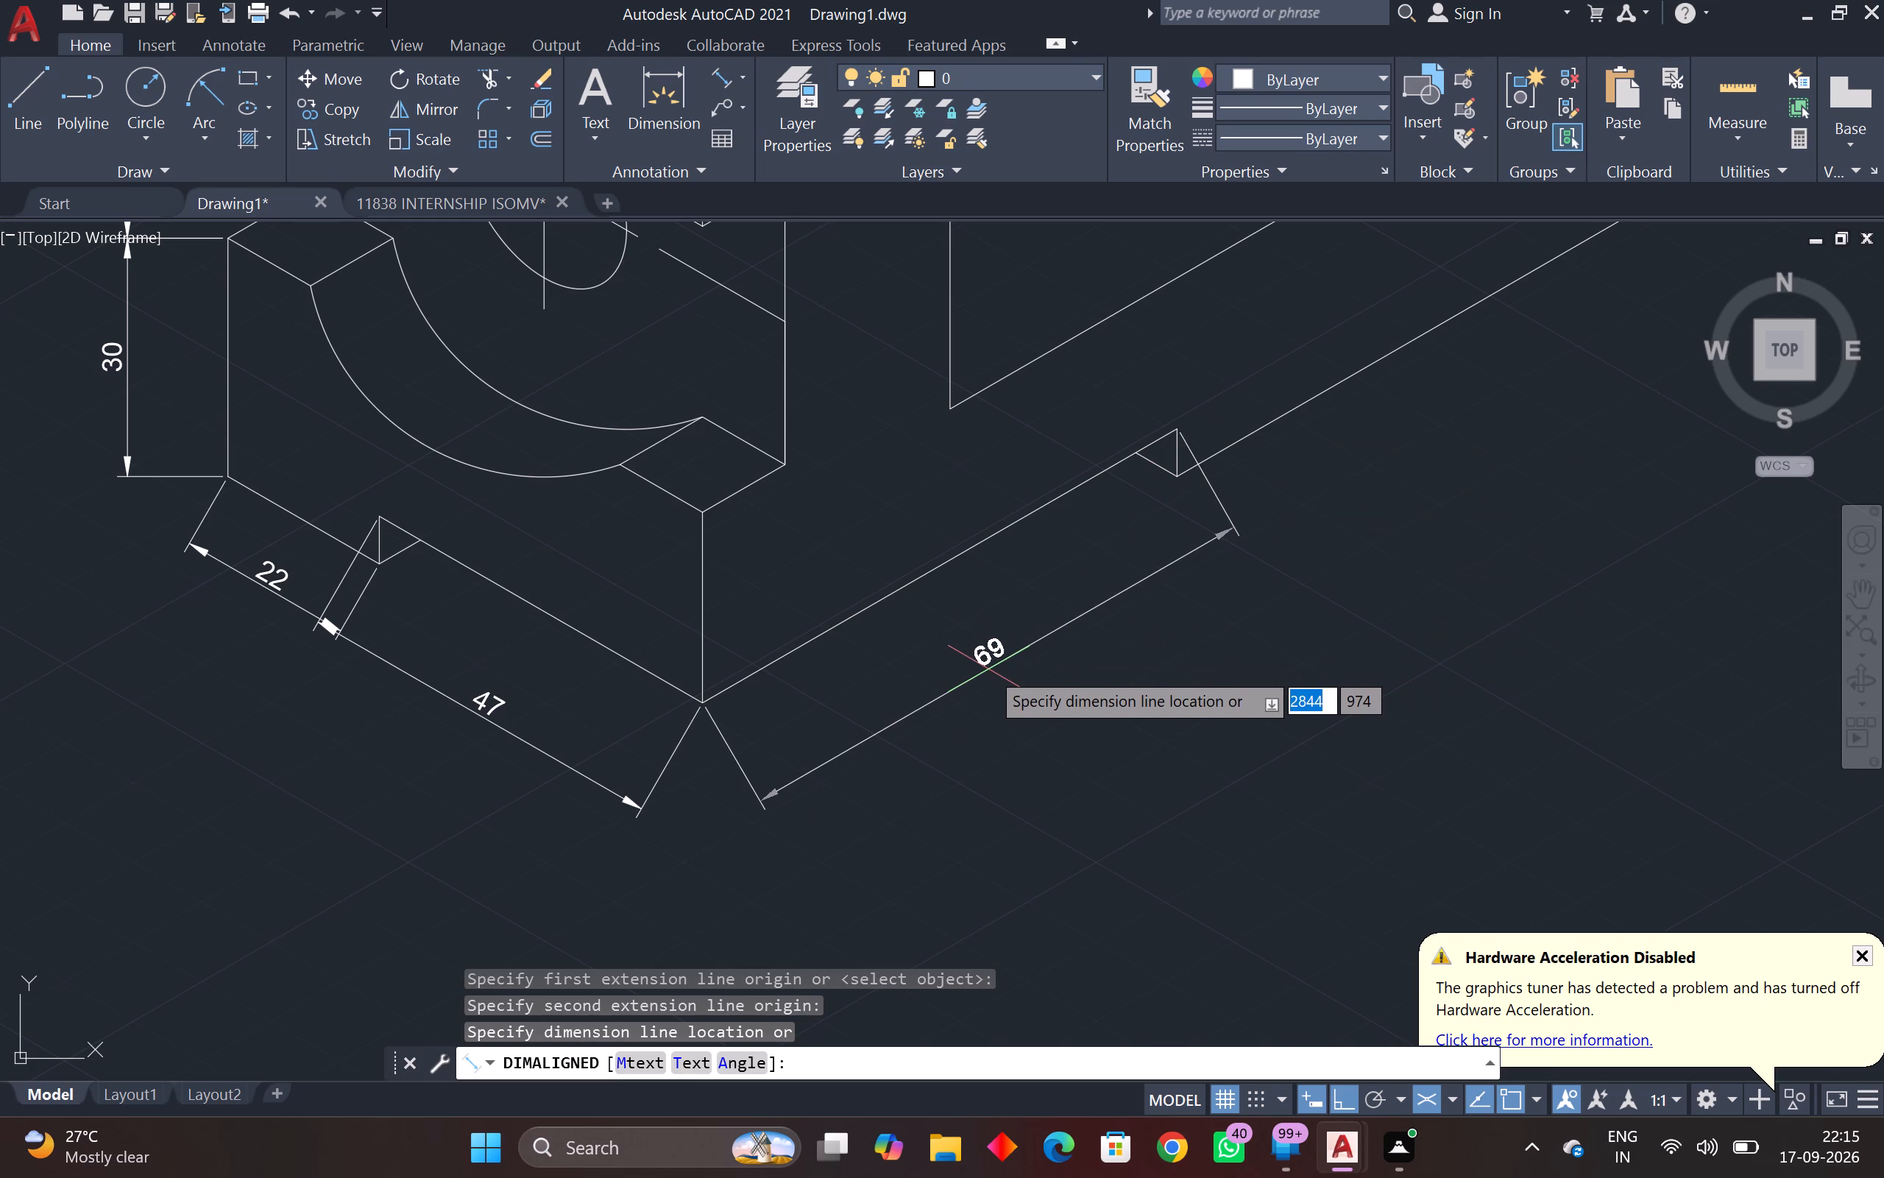
scroll(987, 676, down, 2)
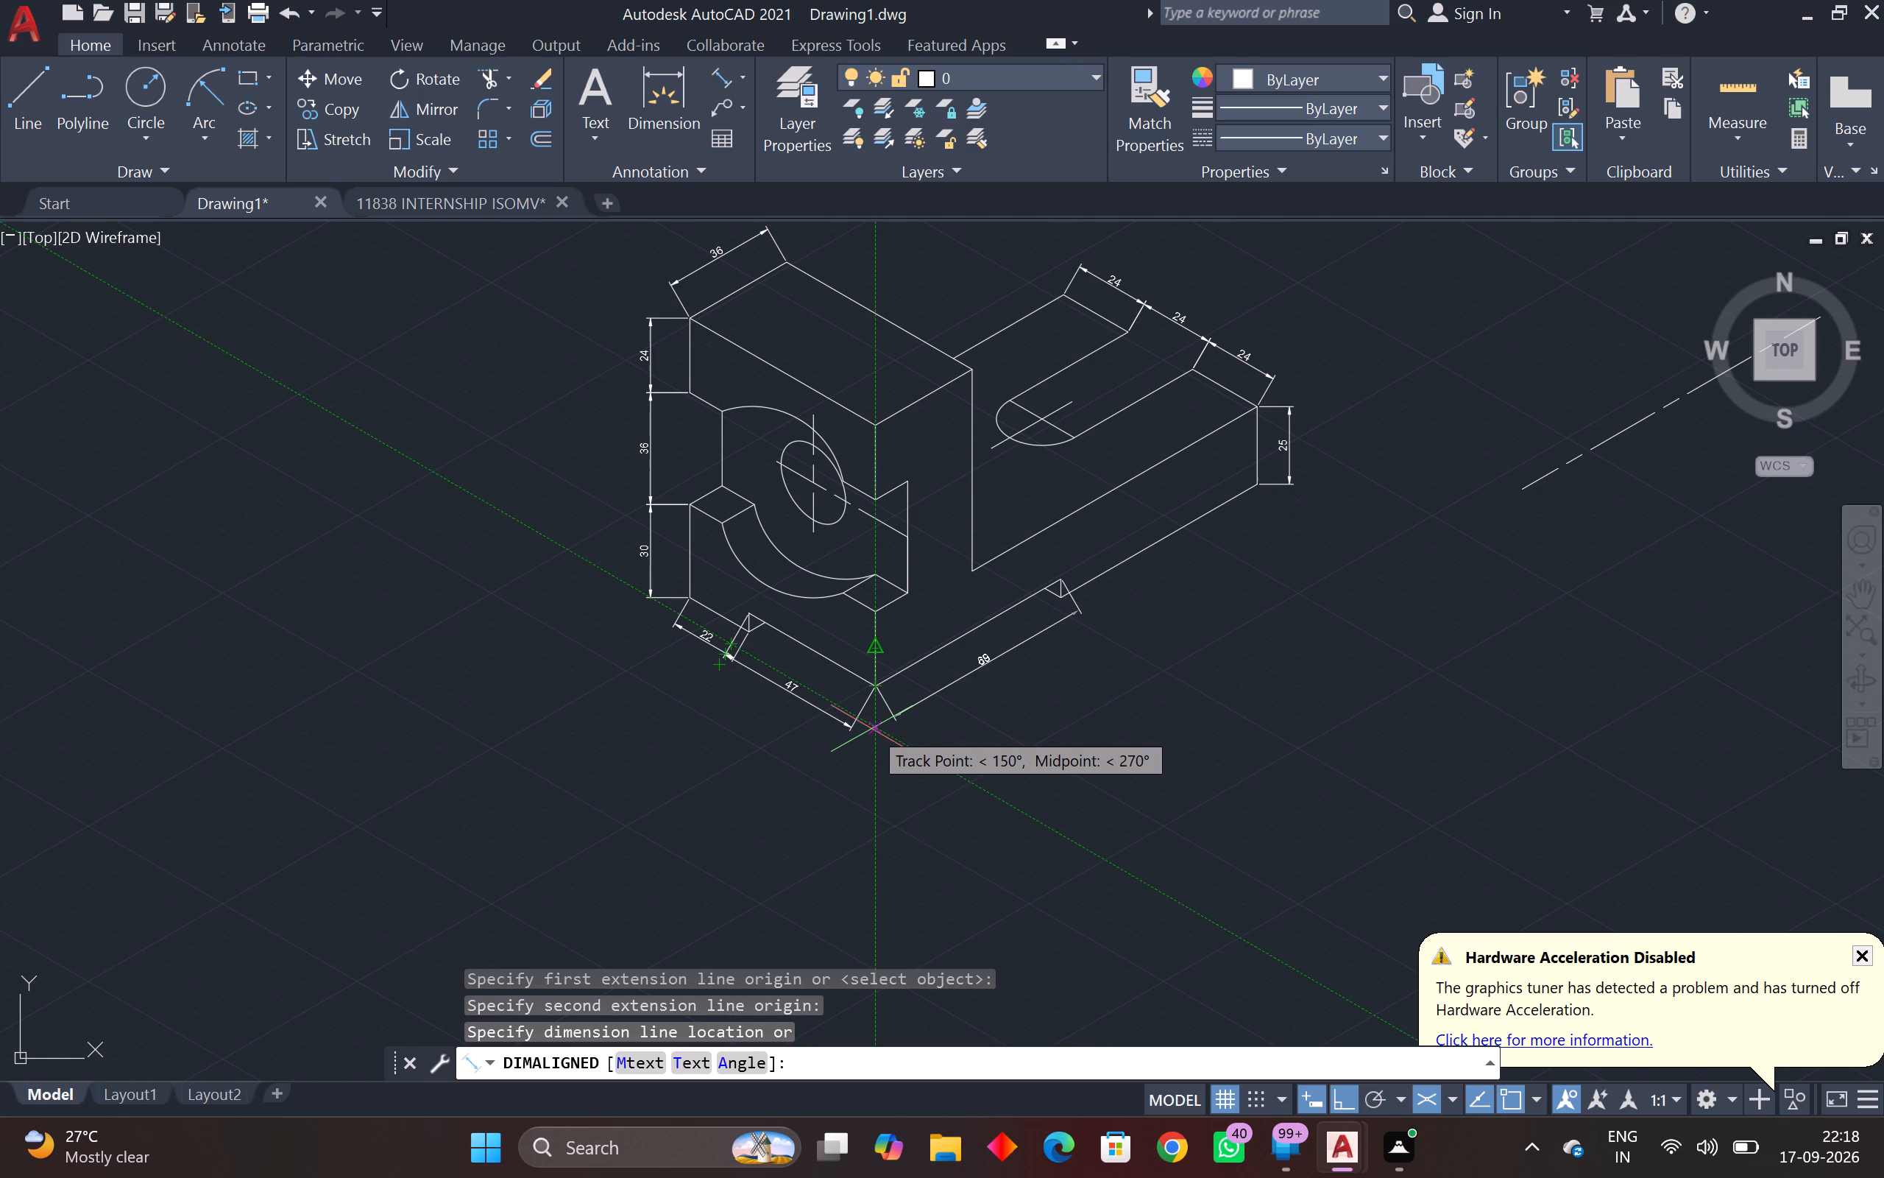
click(866, 741)
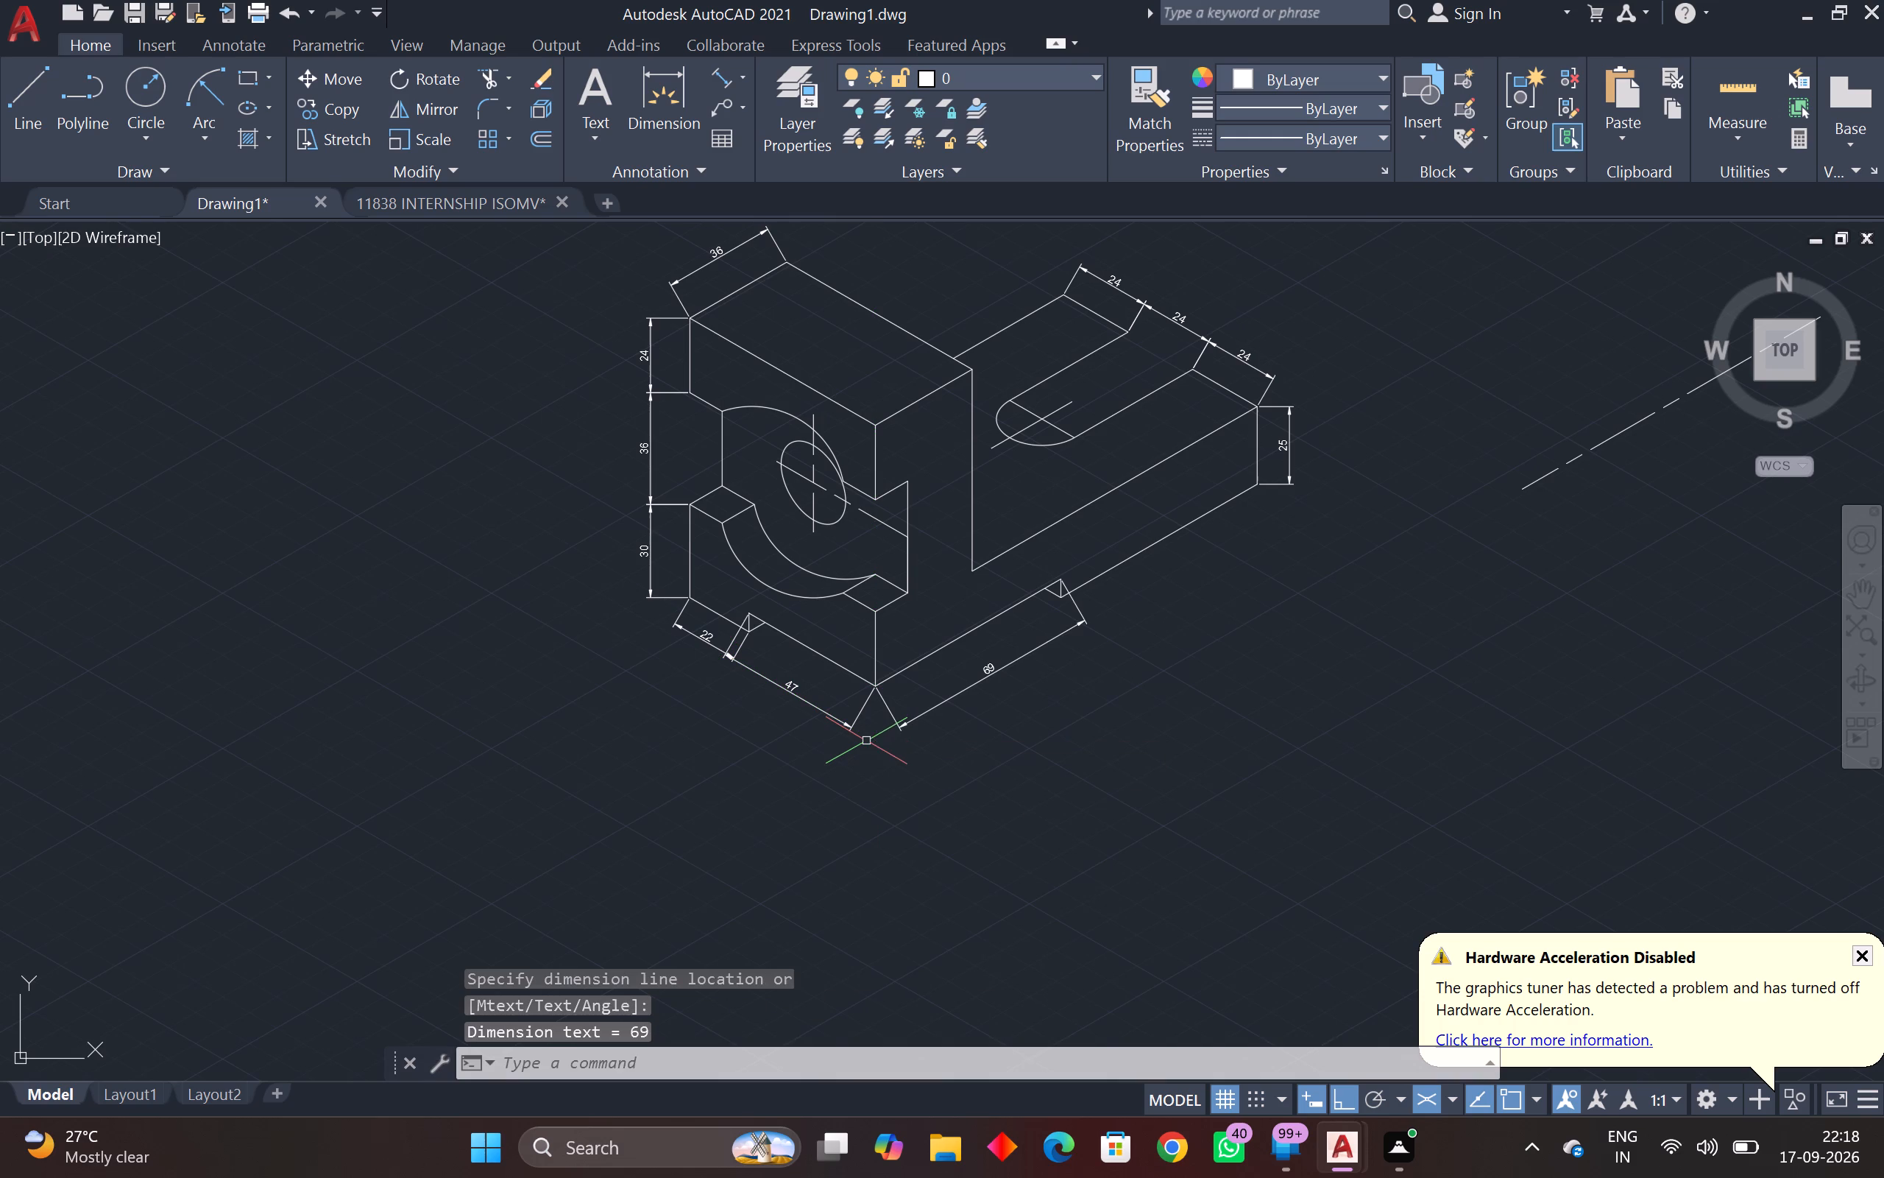
Add an aligned dimension along the long side's bottom edge from the small notch's lower corner to the far end, in line with the 69 dimension.
middle_drag(1078, 612, 900, 705)
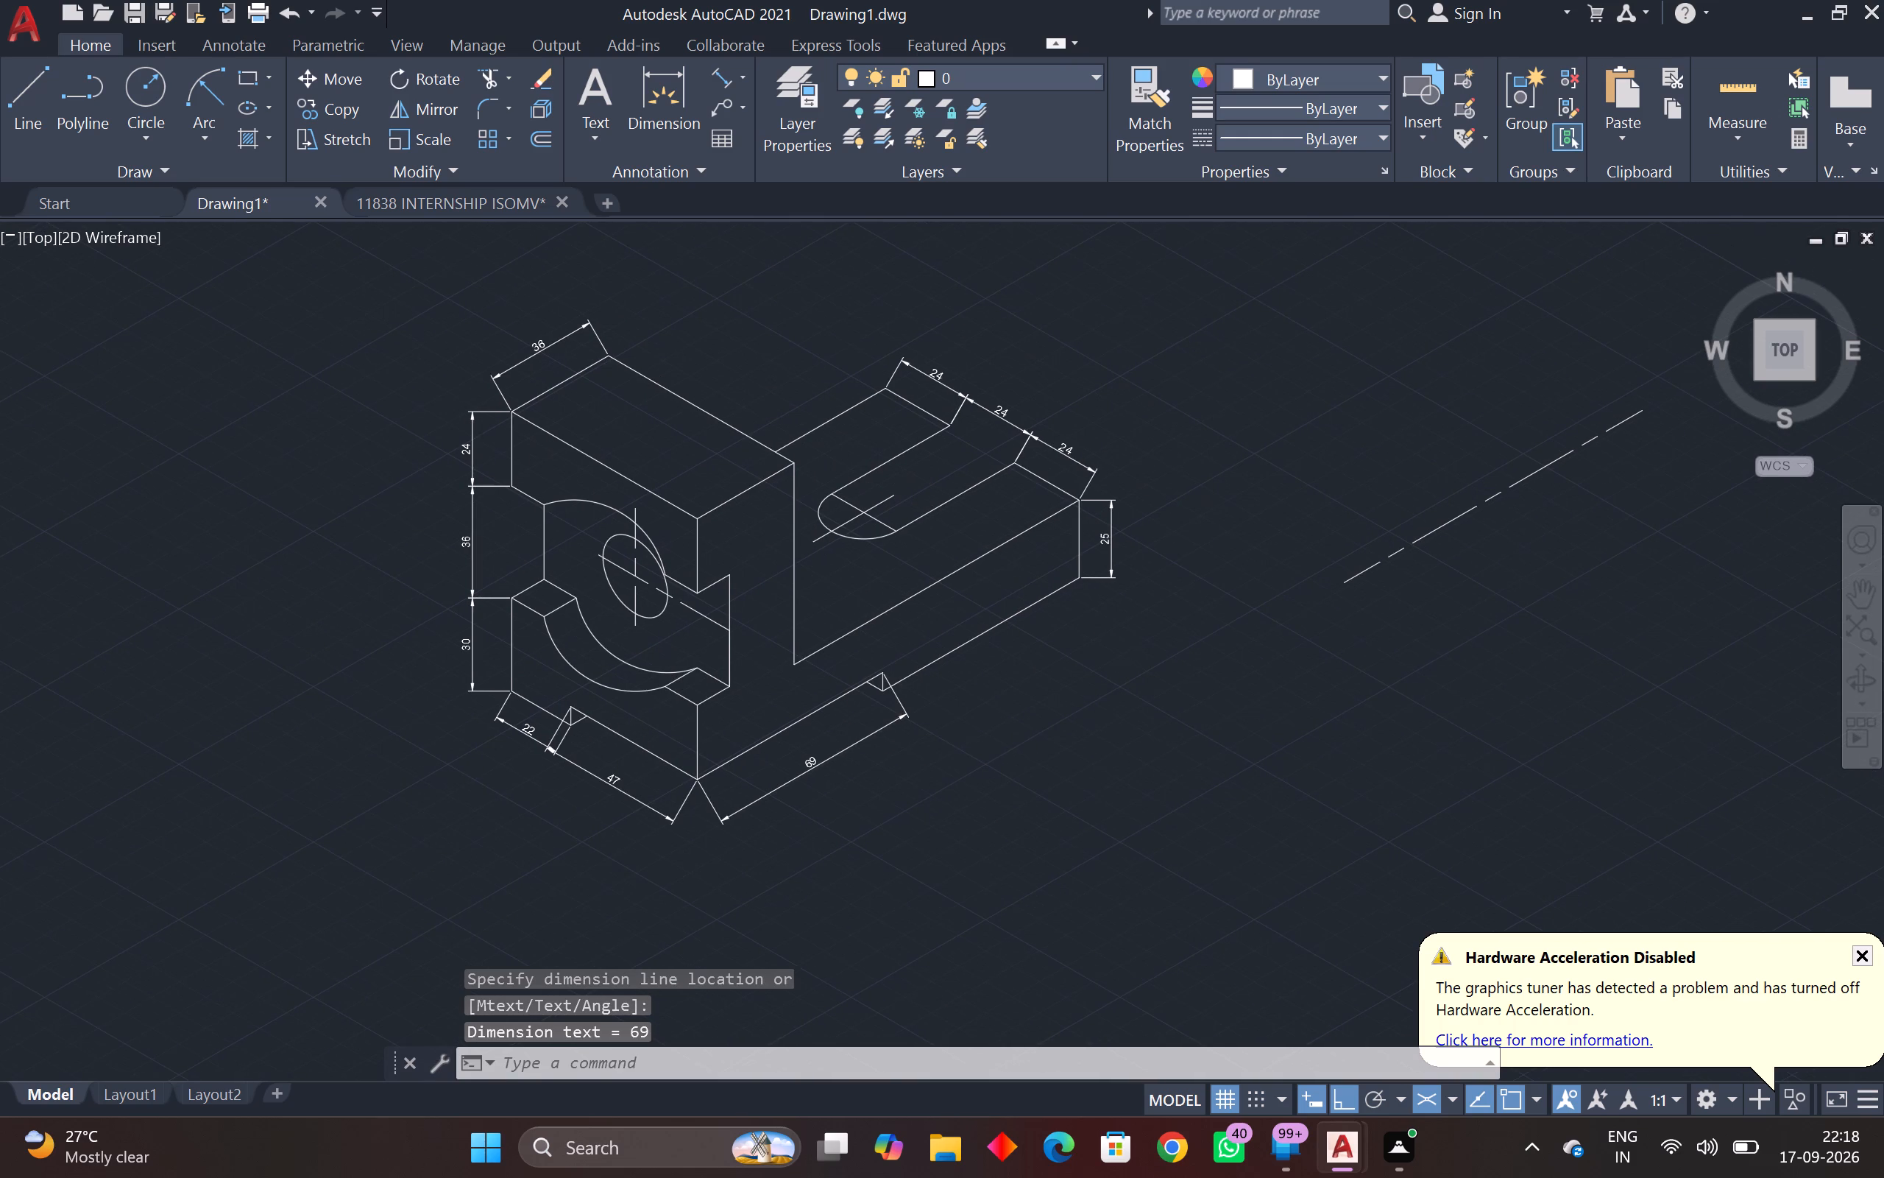
key(space)
scroll(834, 699, up, 2)
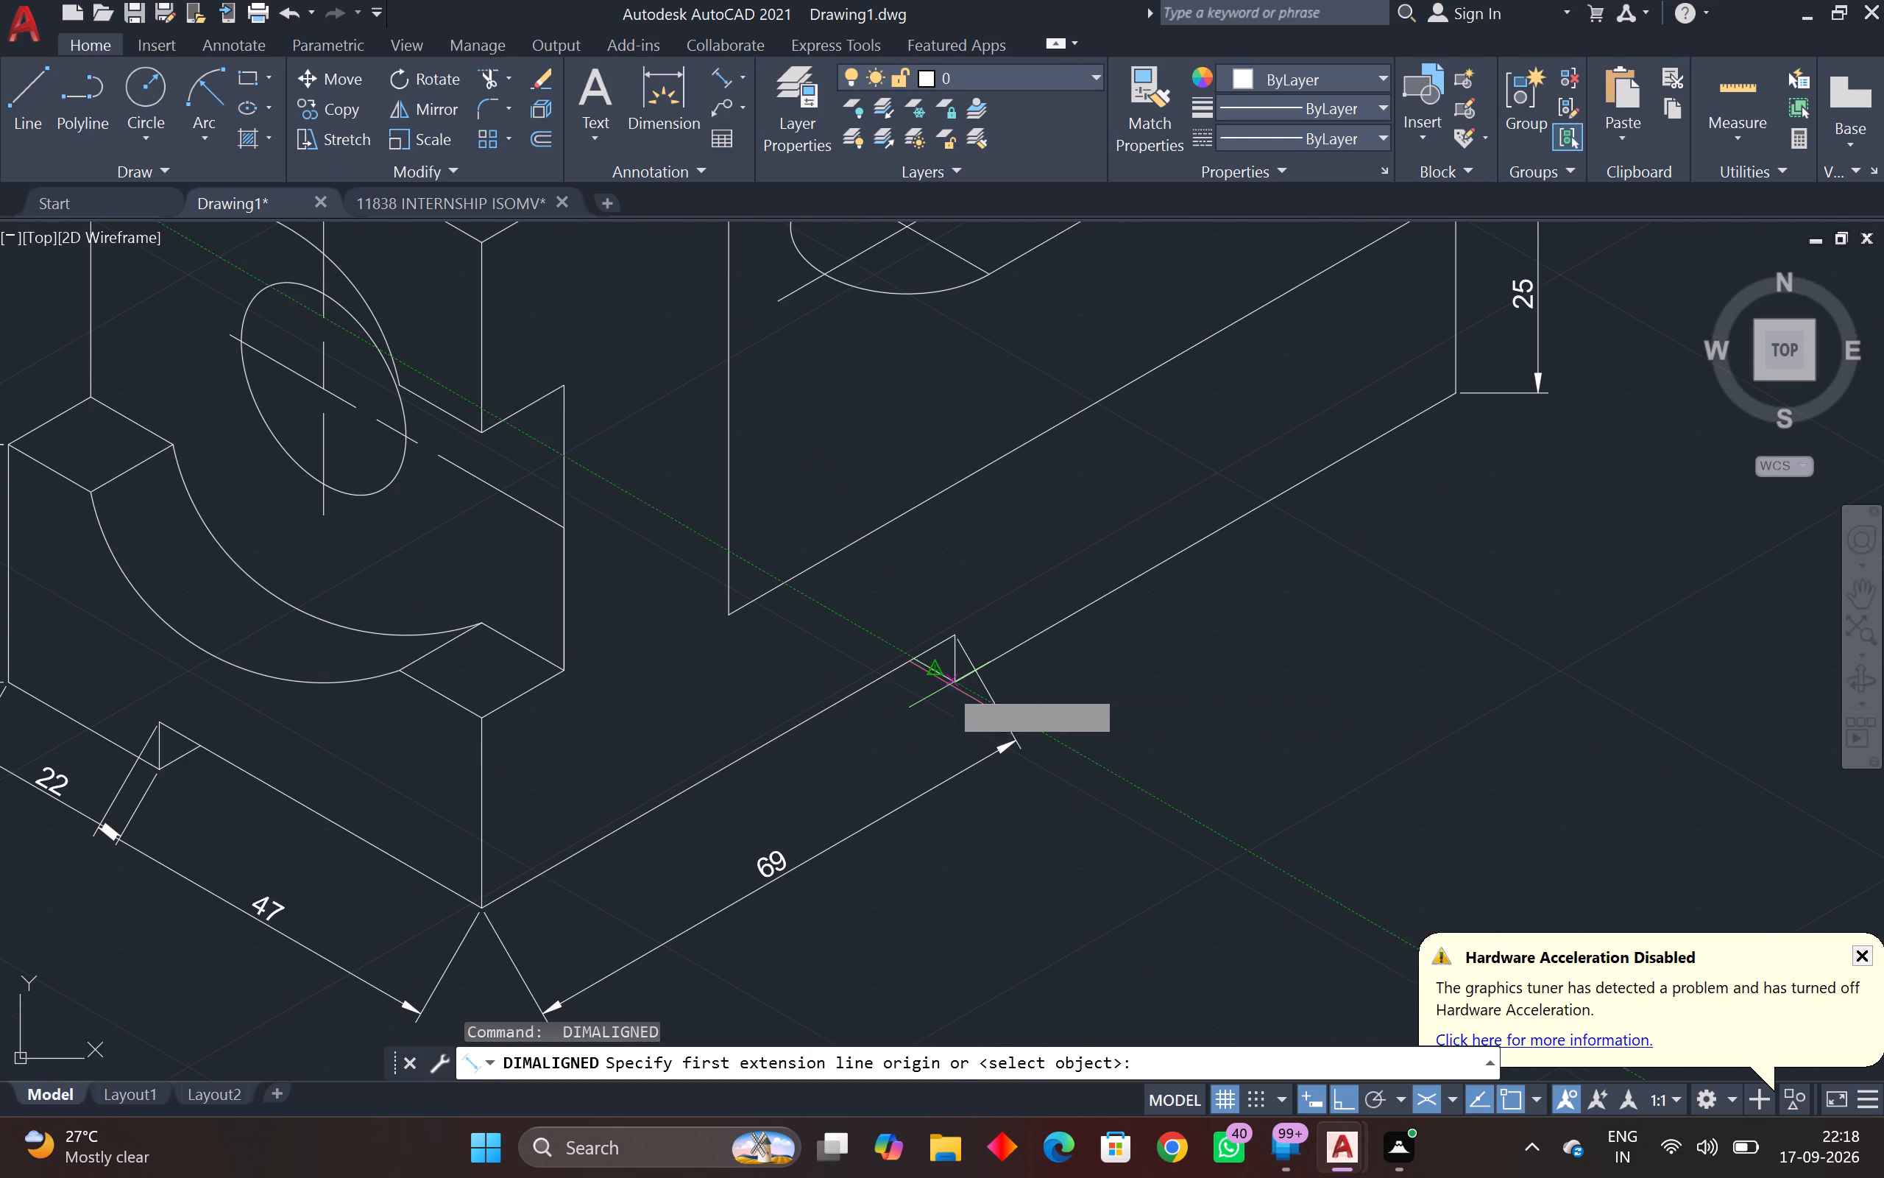
drag(955, 680, 1021, 663)
middle_drag(1347, 498, 1054, 627)
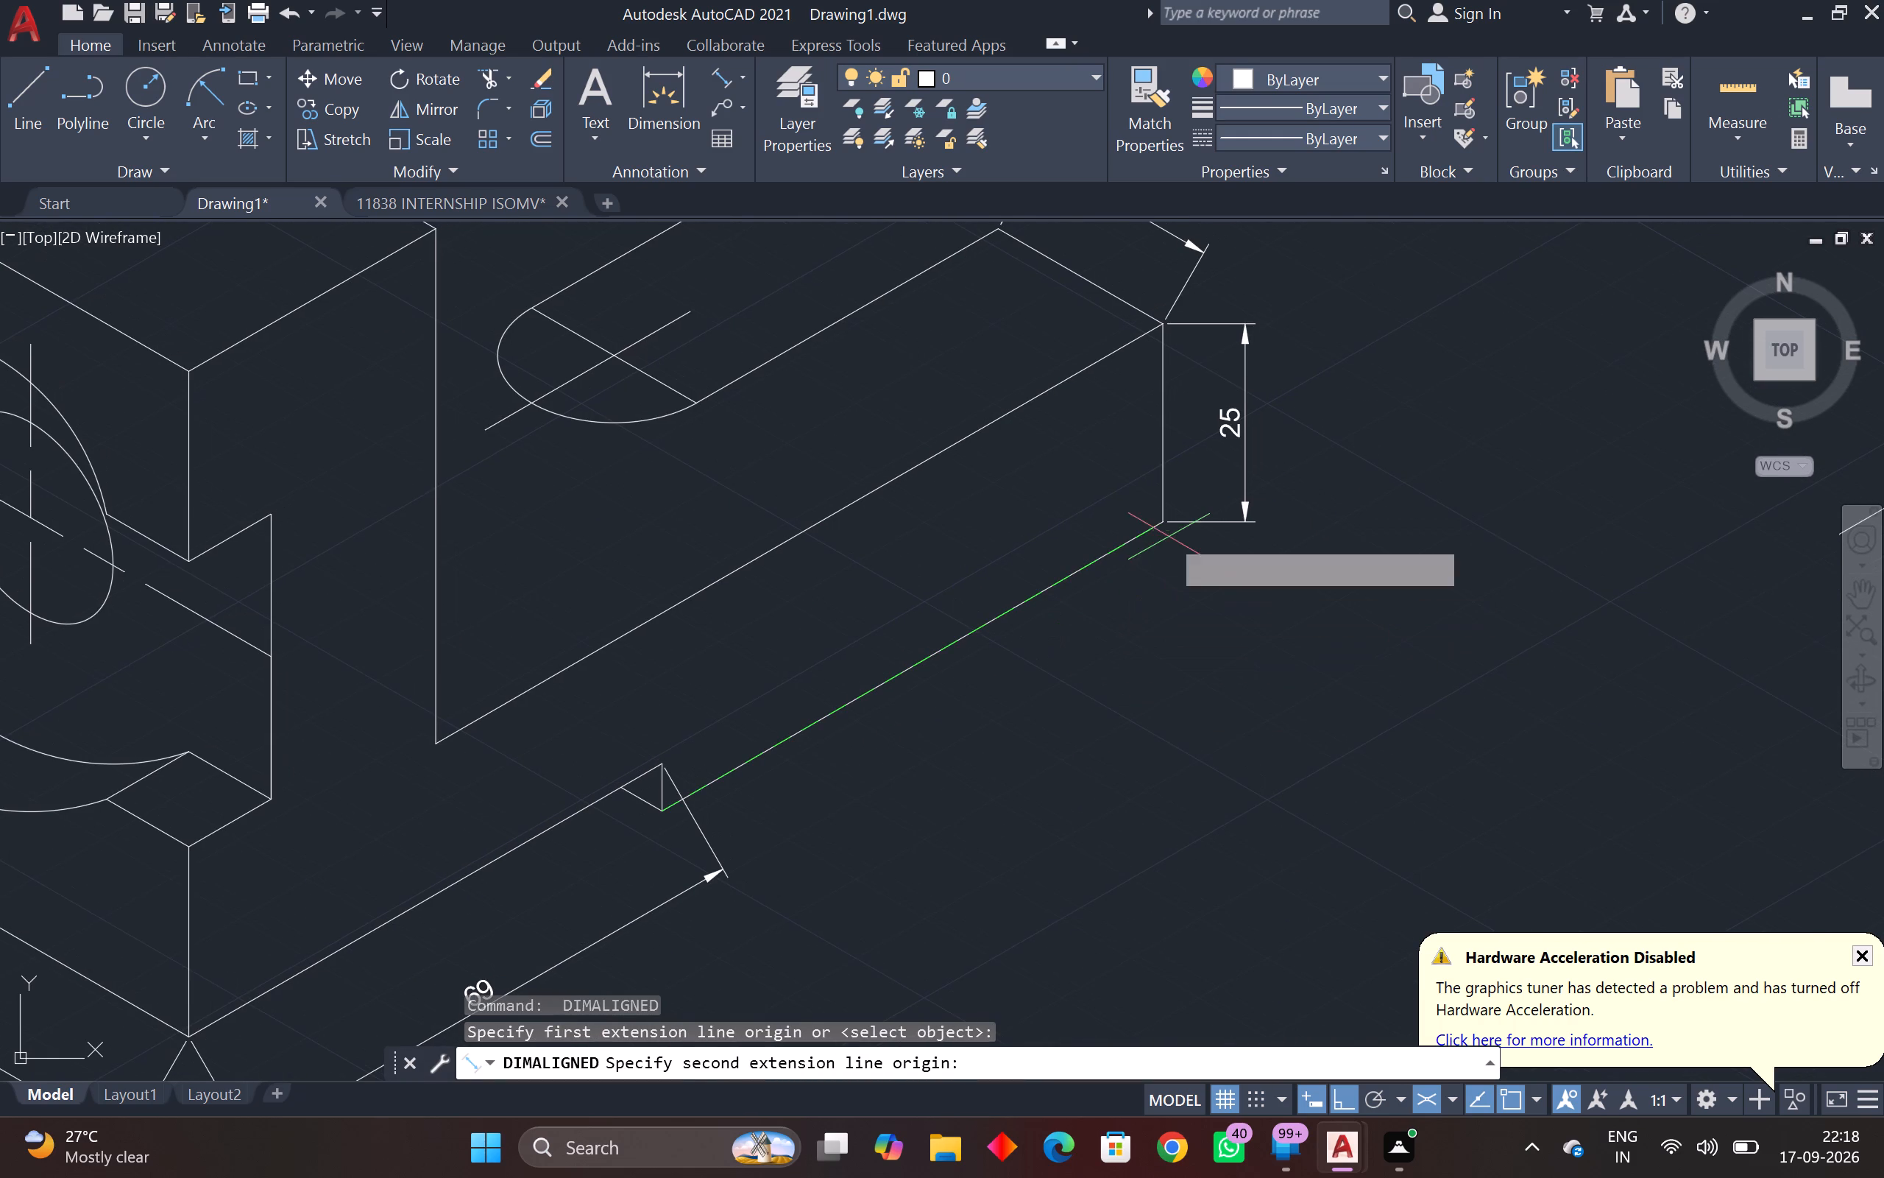
click(1168, 526)
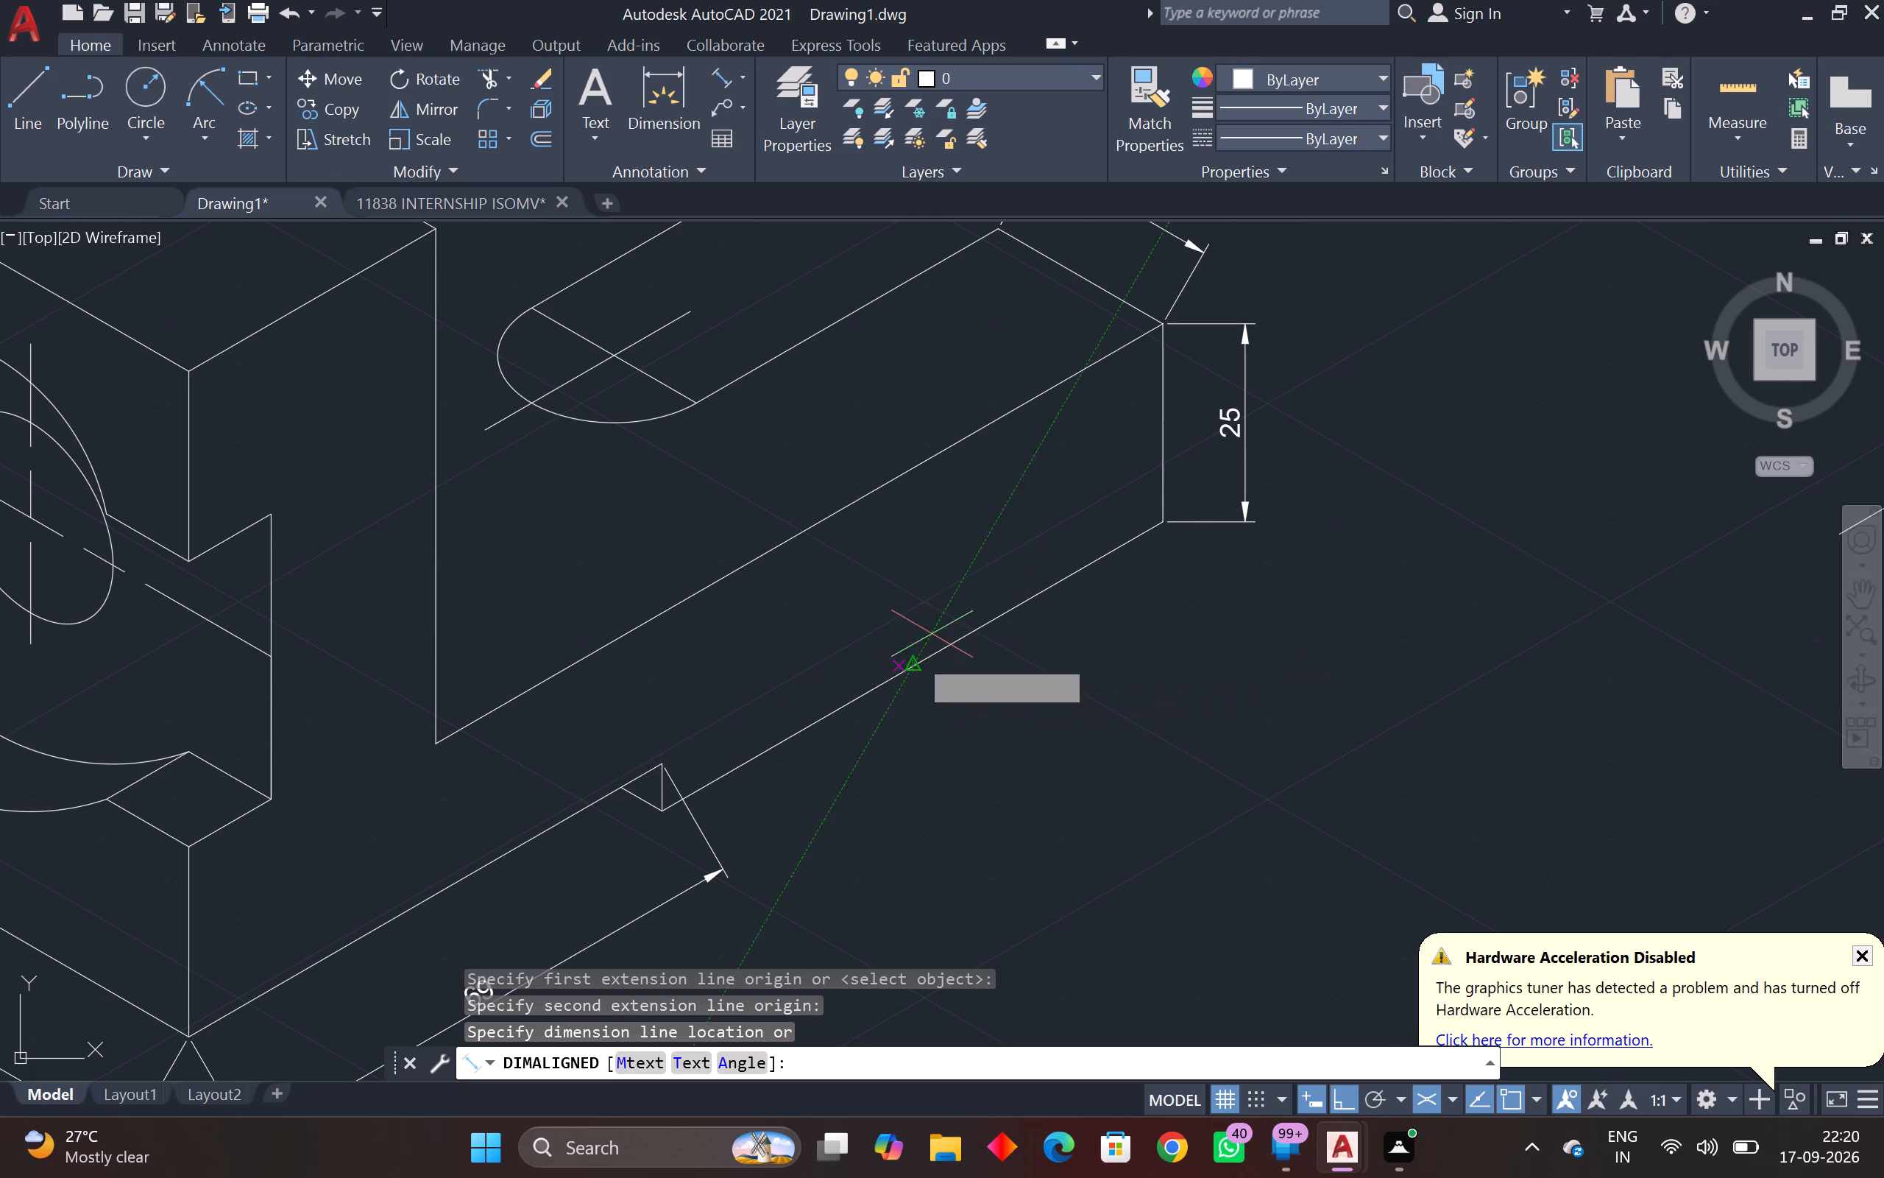
scroll(759, 687, up, 1)
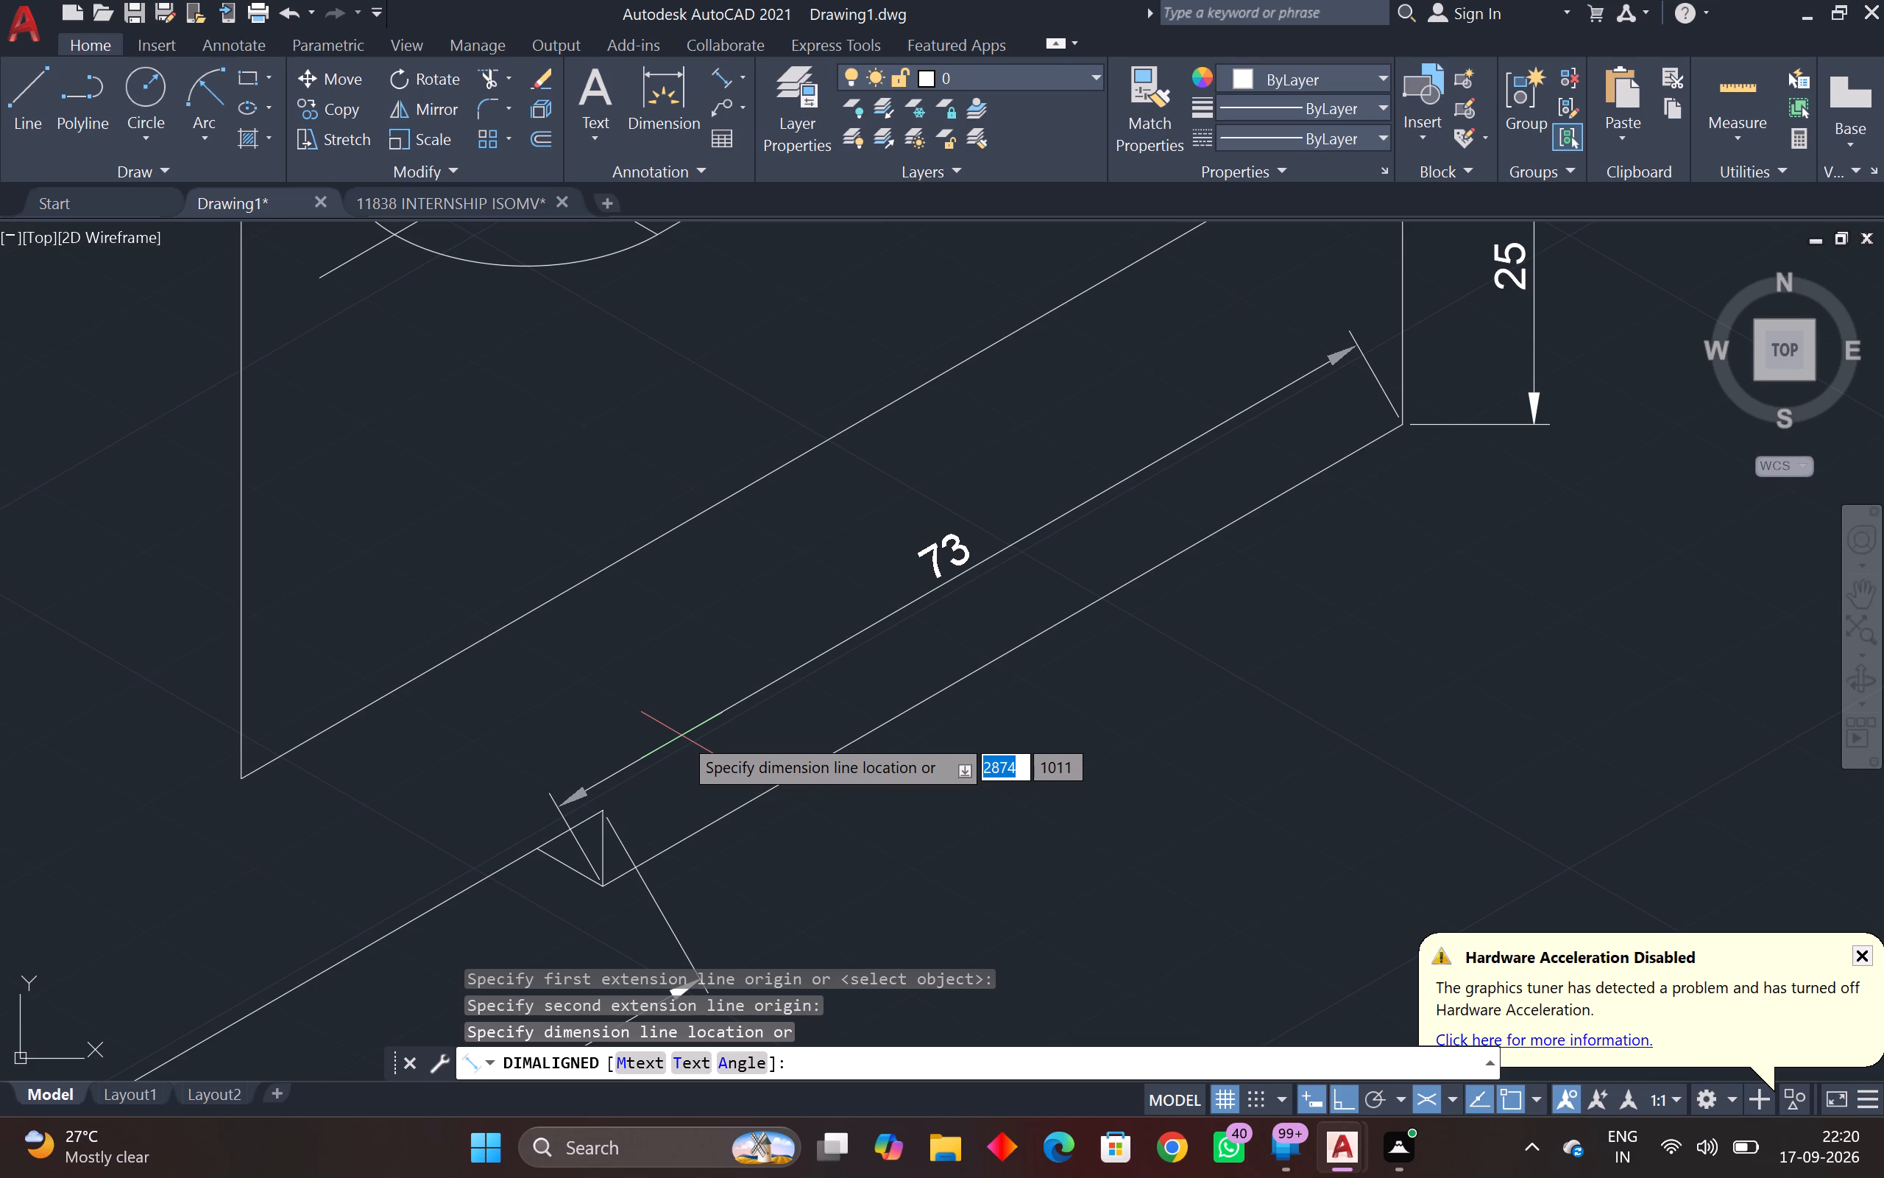
scroll(681, 736, down, 1)
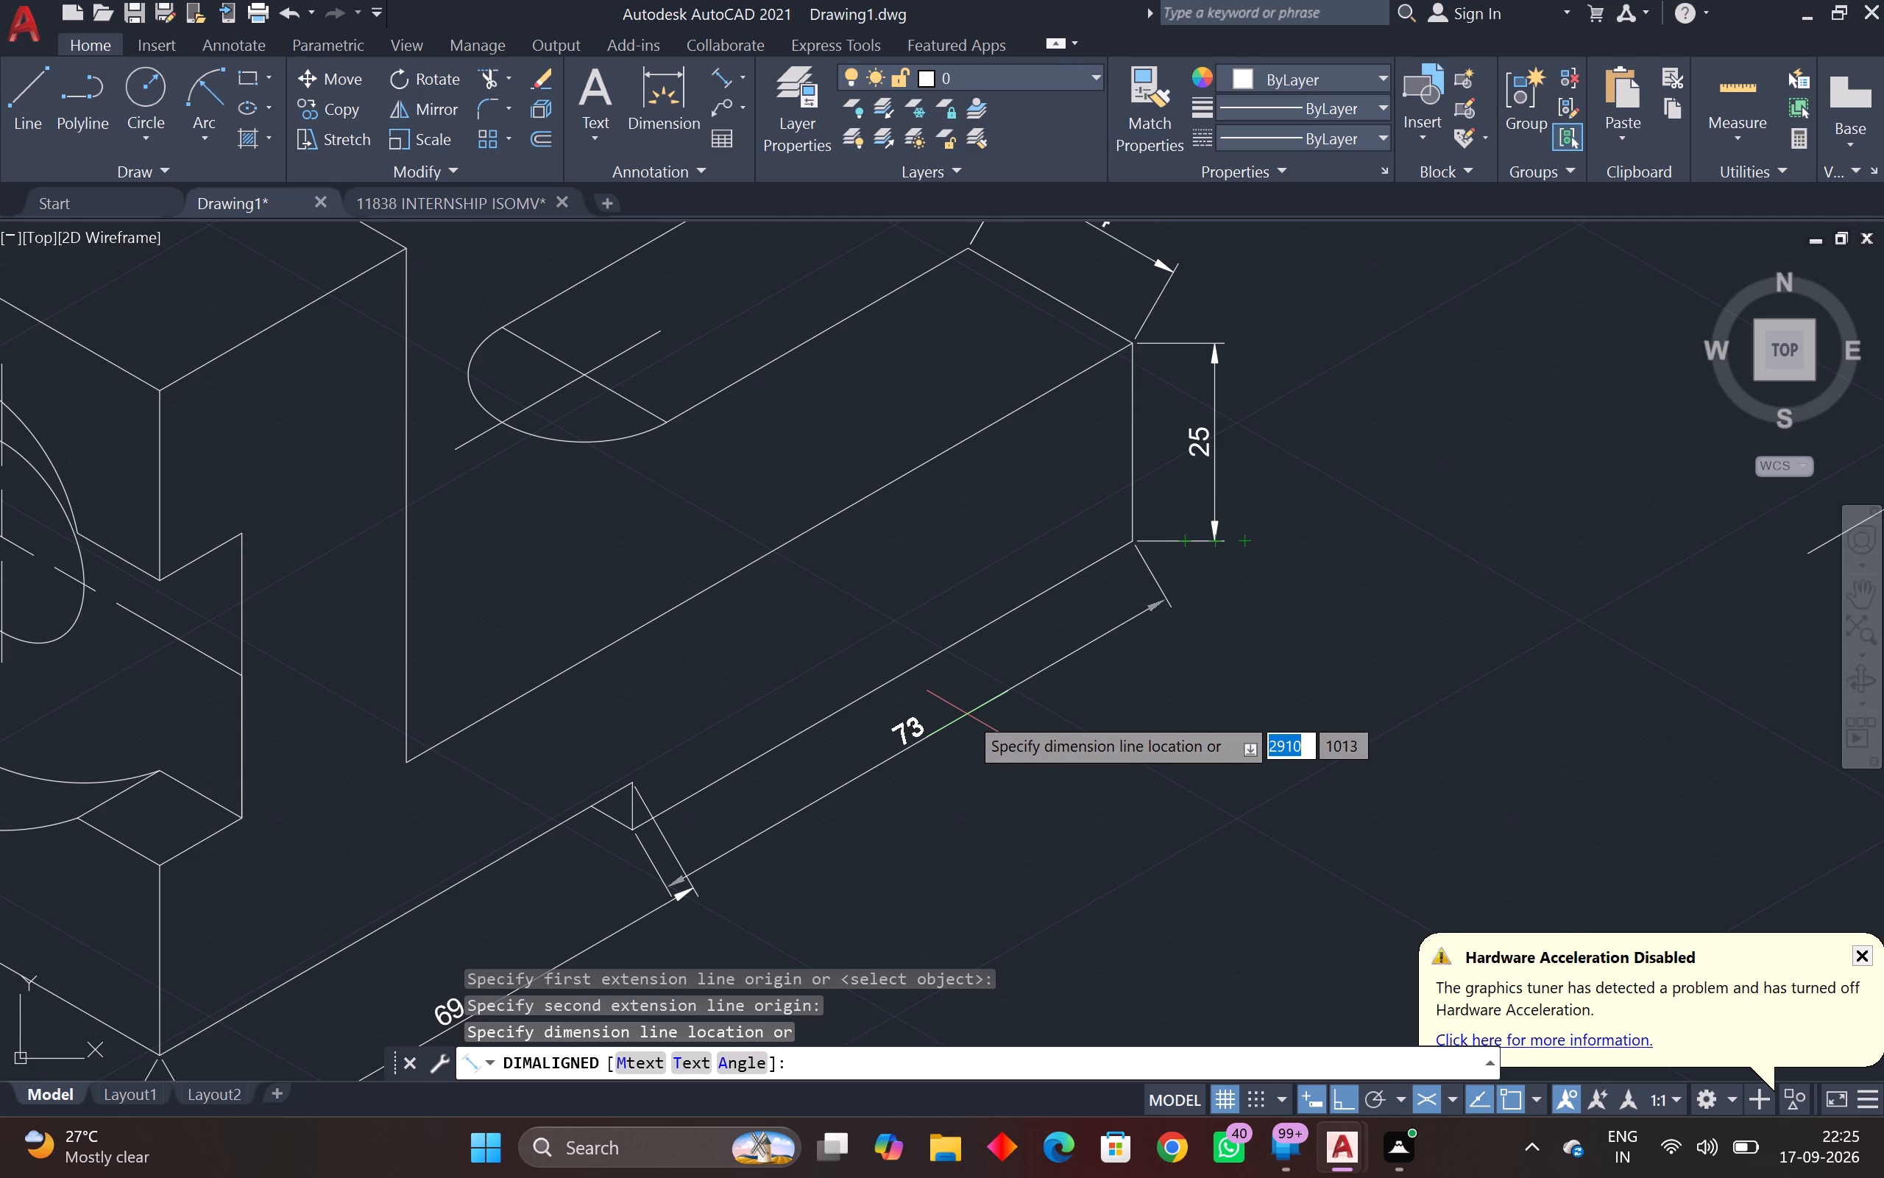
middle_drag(968, 799, 965, 772)
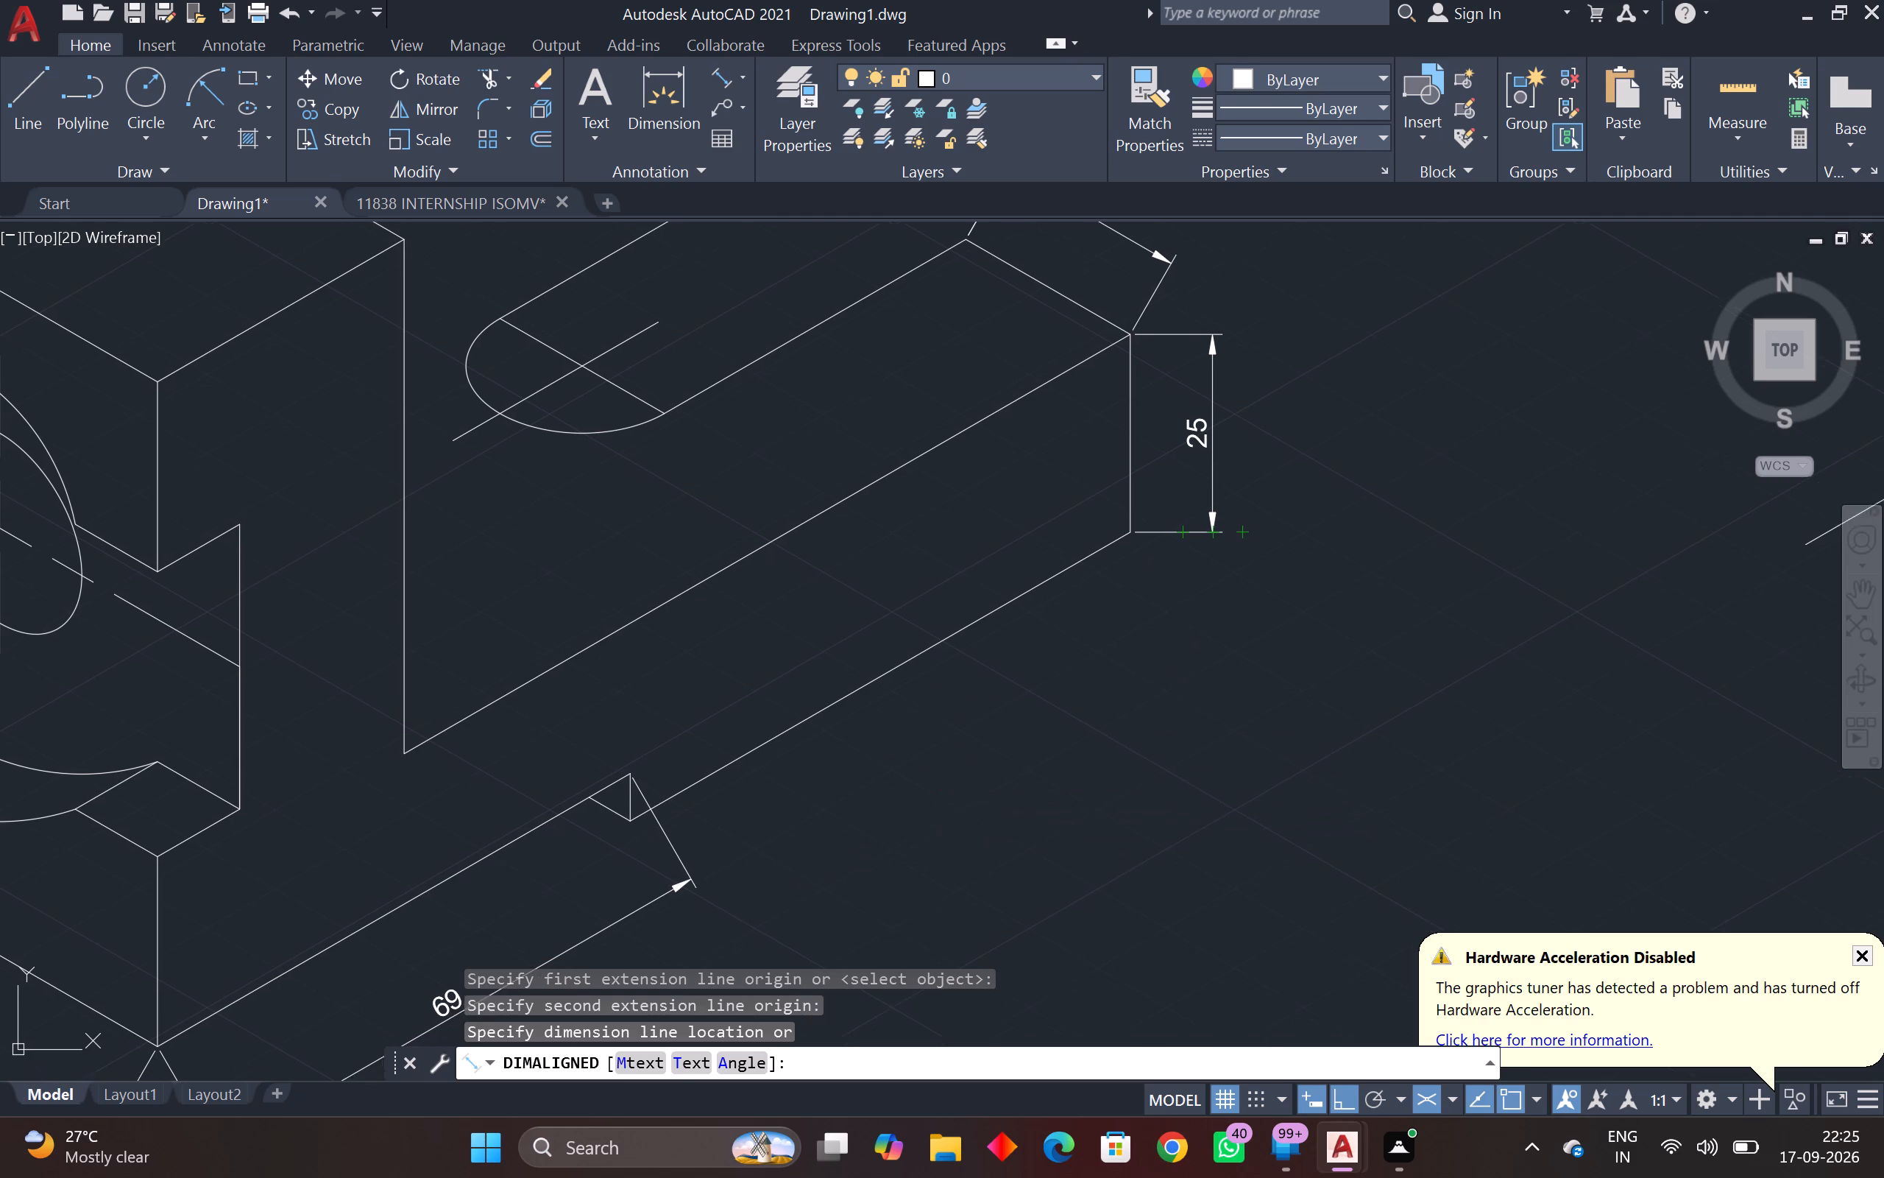
middle_drag(965, 772, 965, 750)
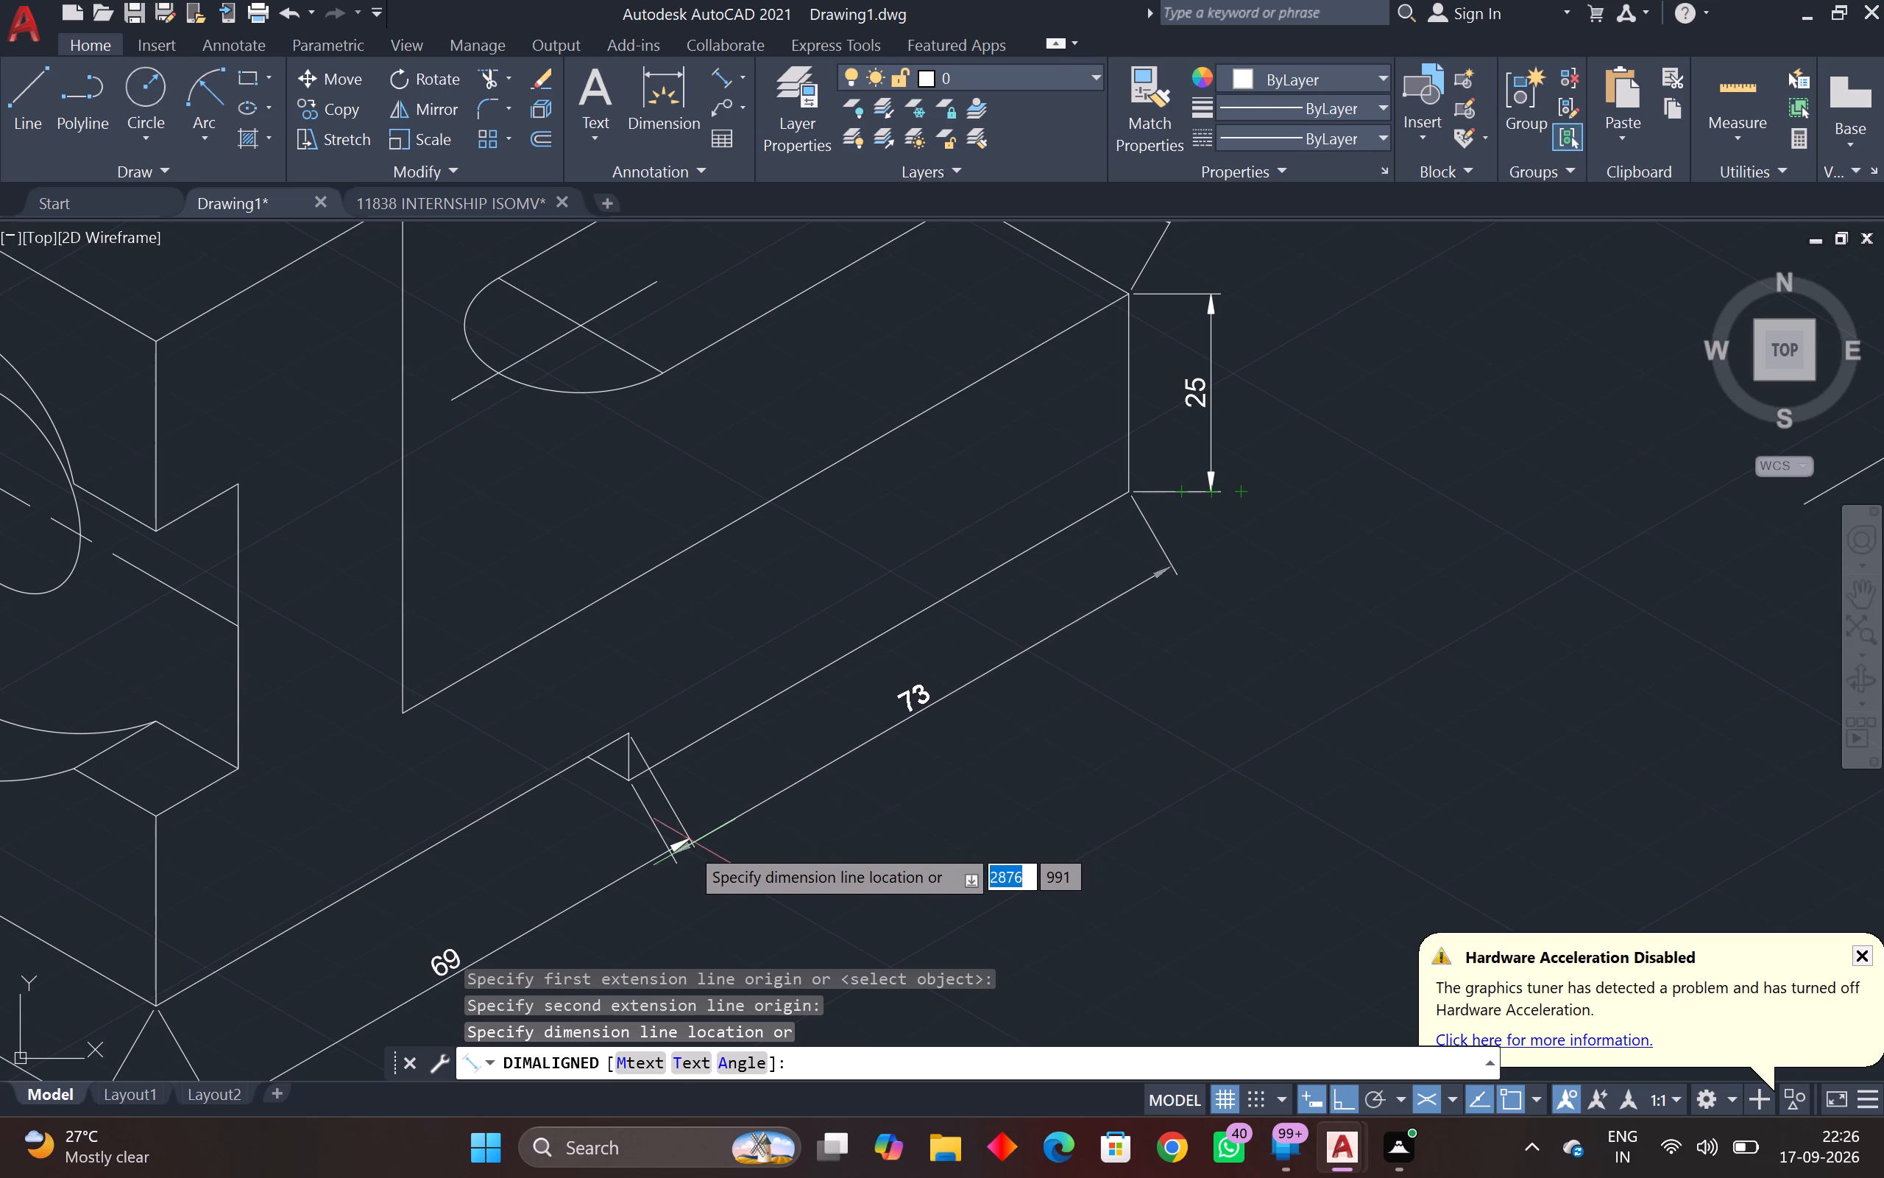
scroll(694, 842, up, 7)
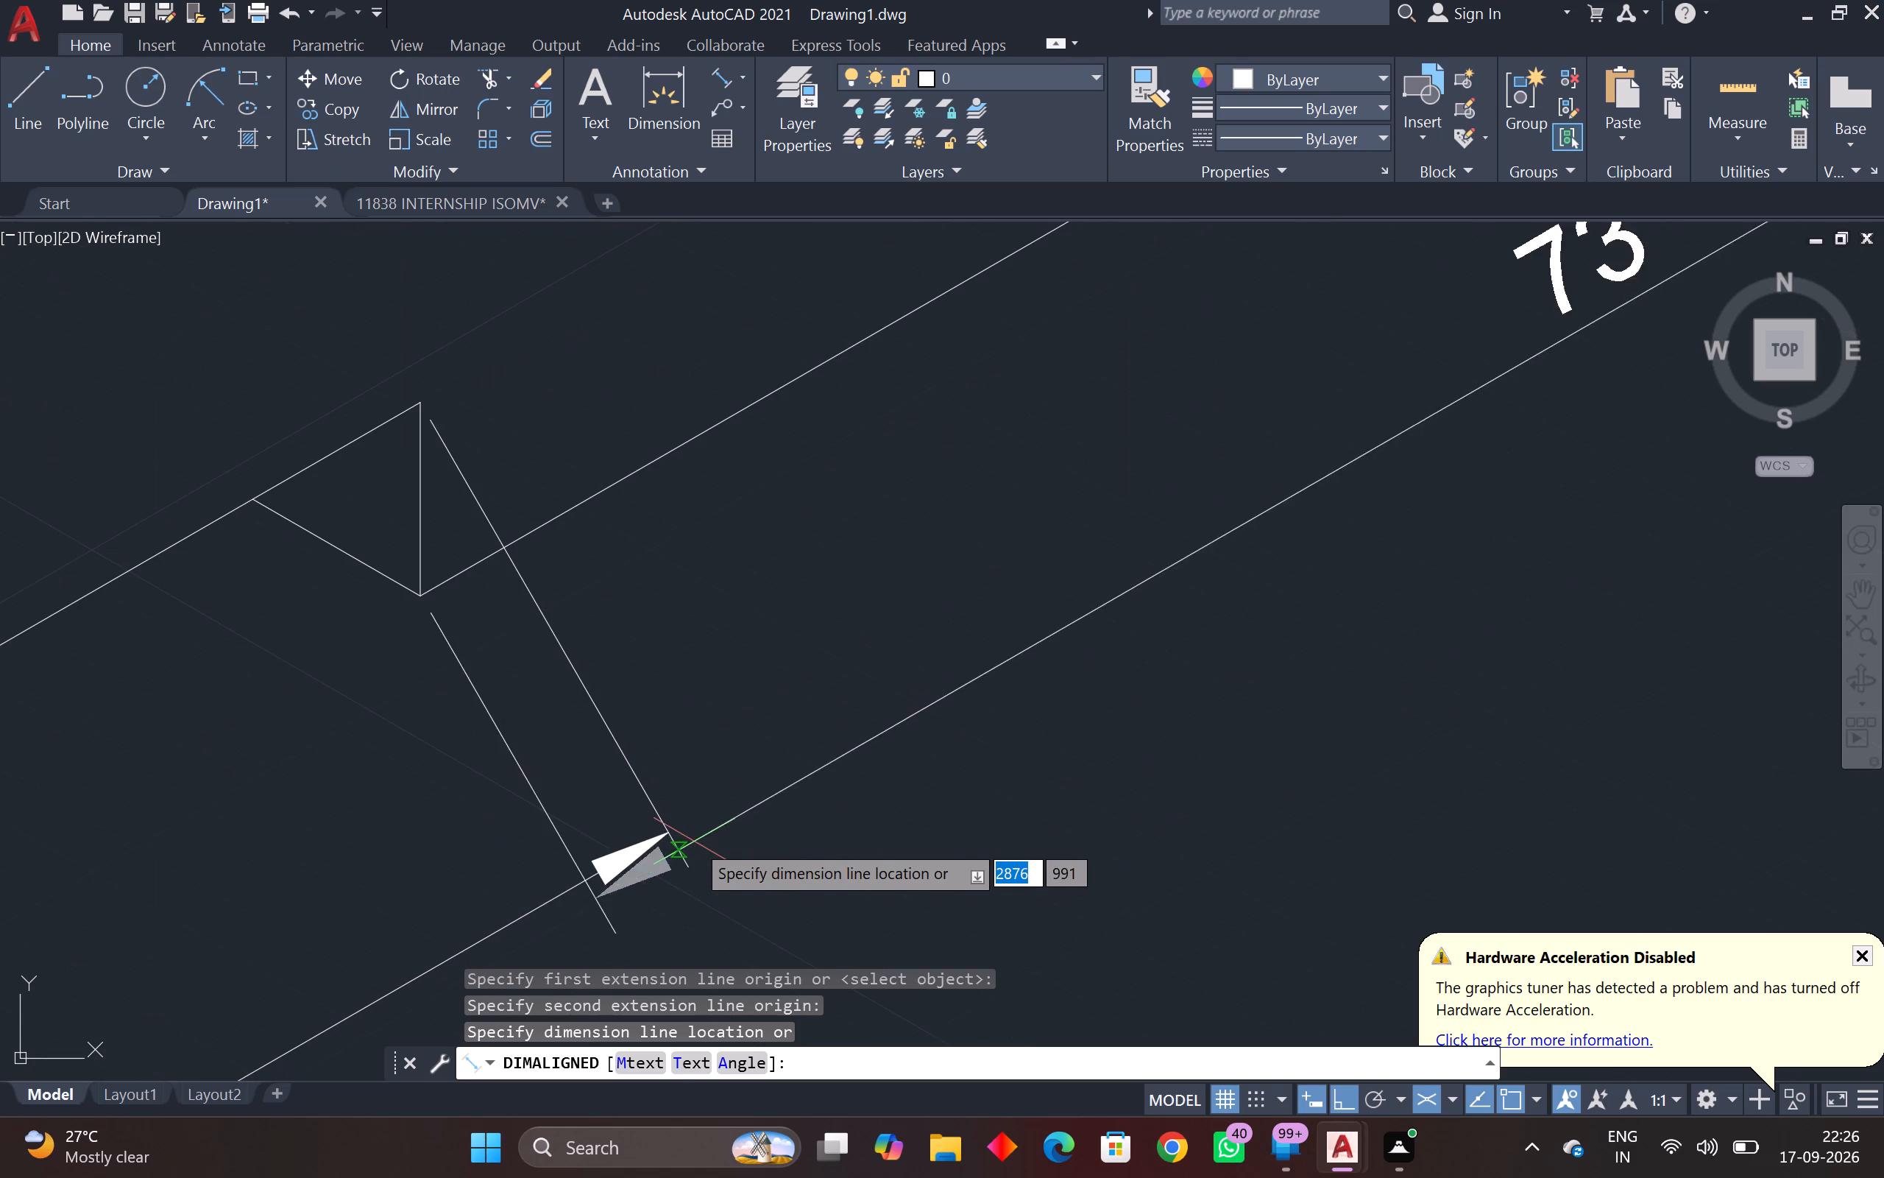
click(667, 840)
scroll(829, 735, down, 3)
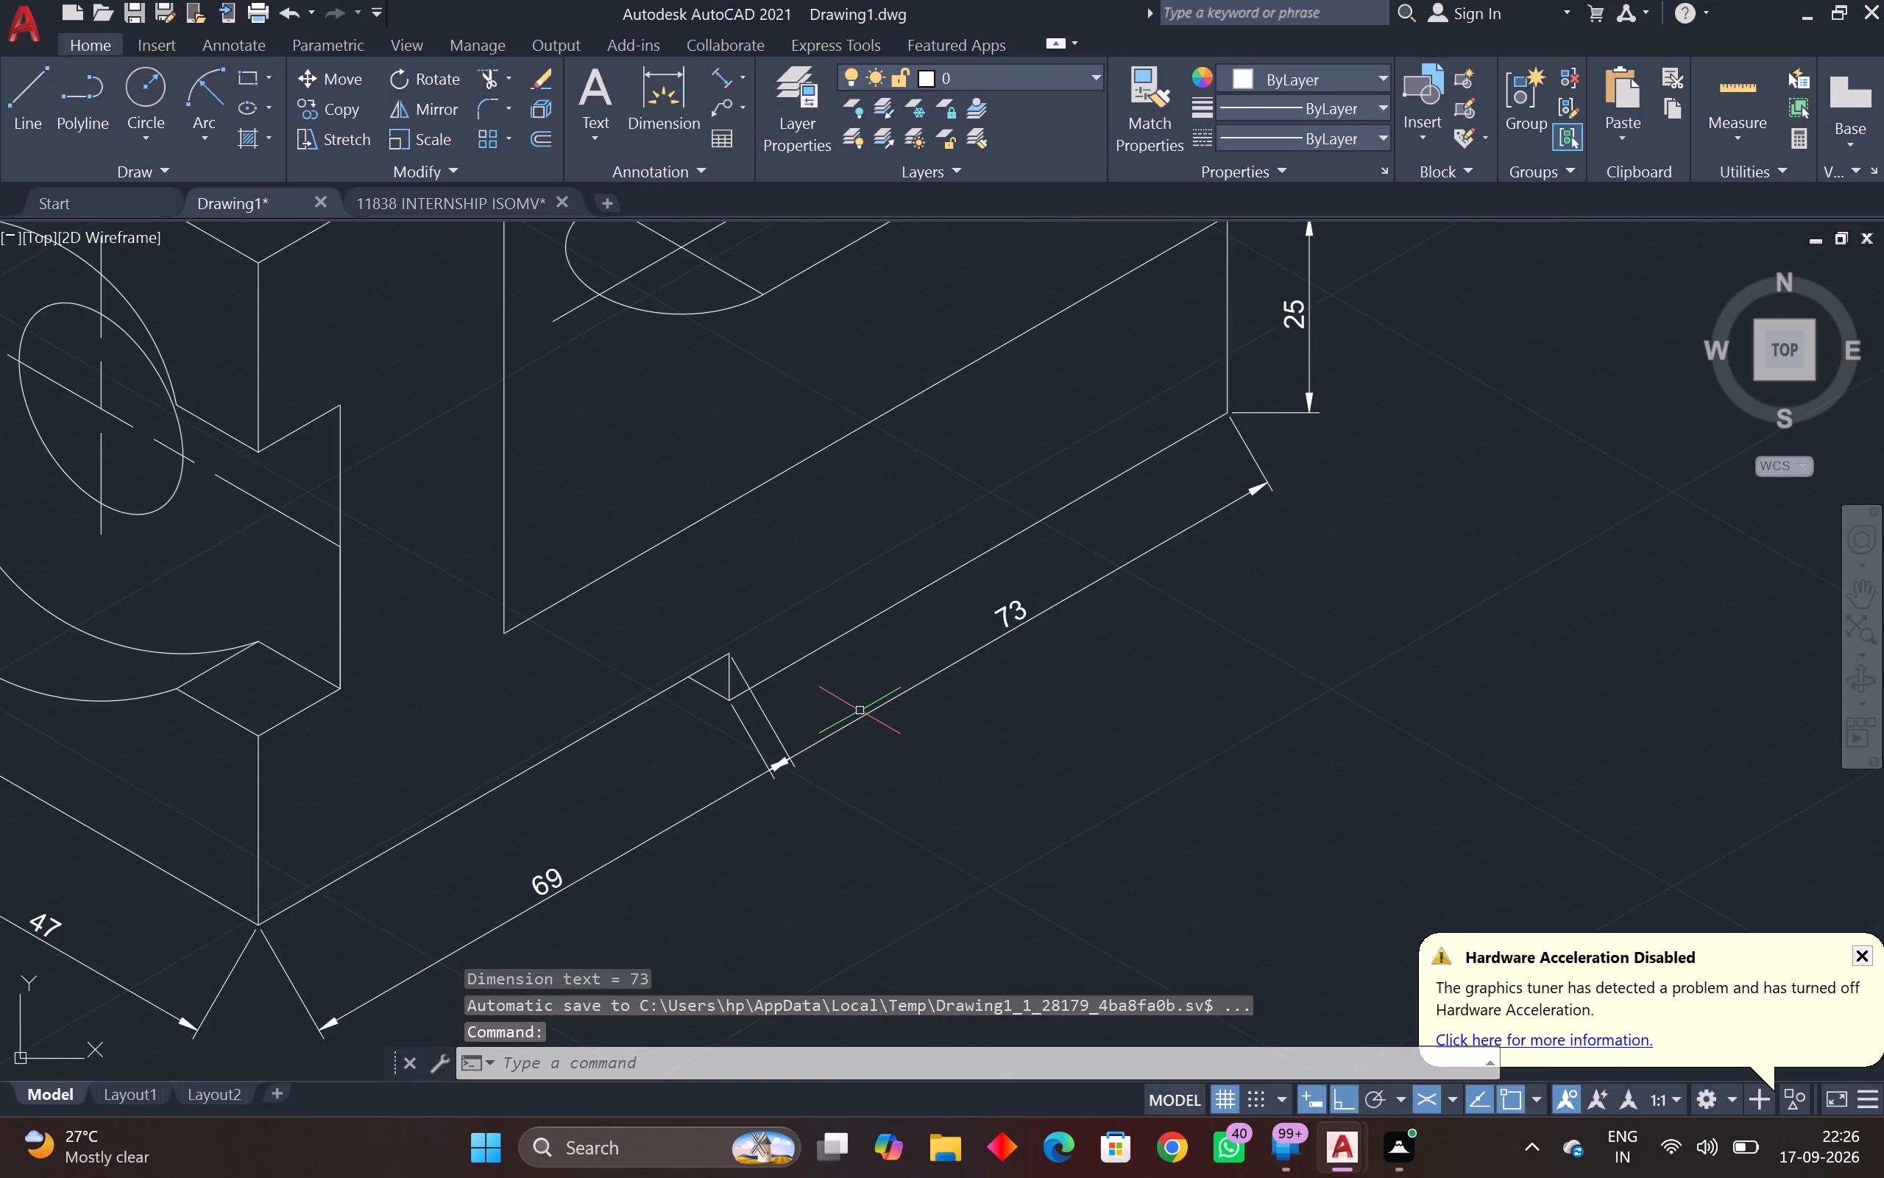
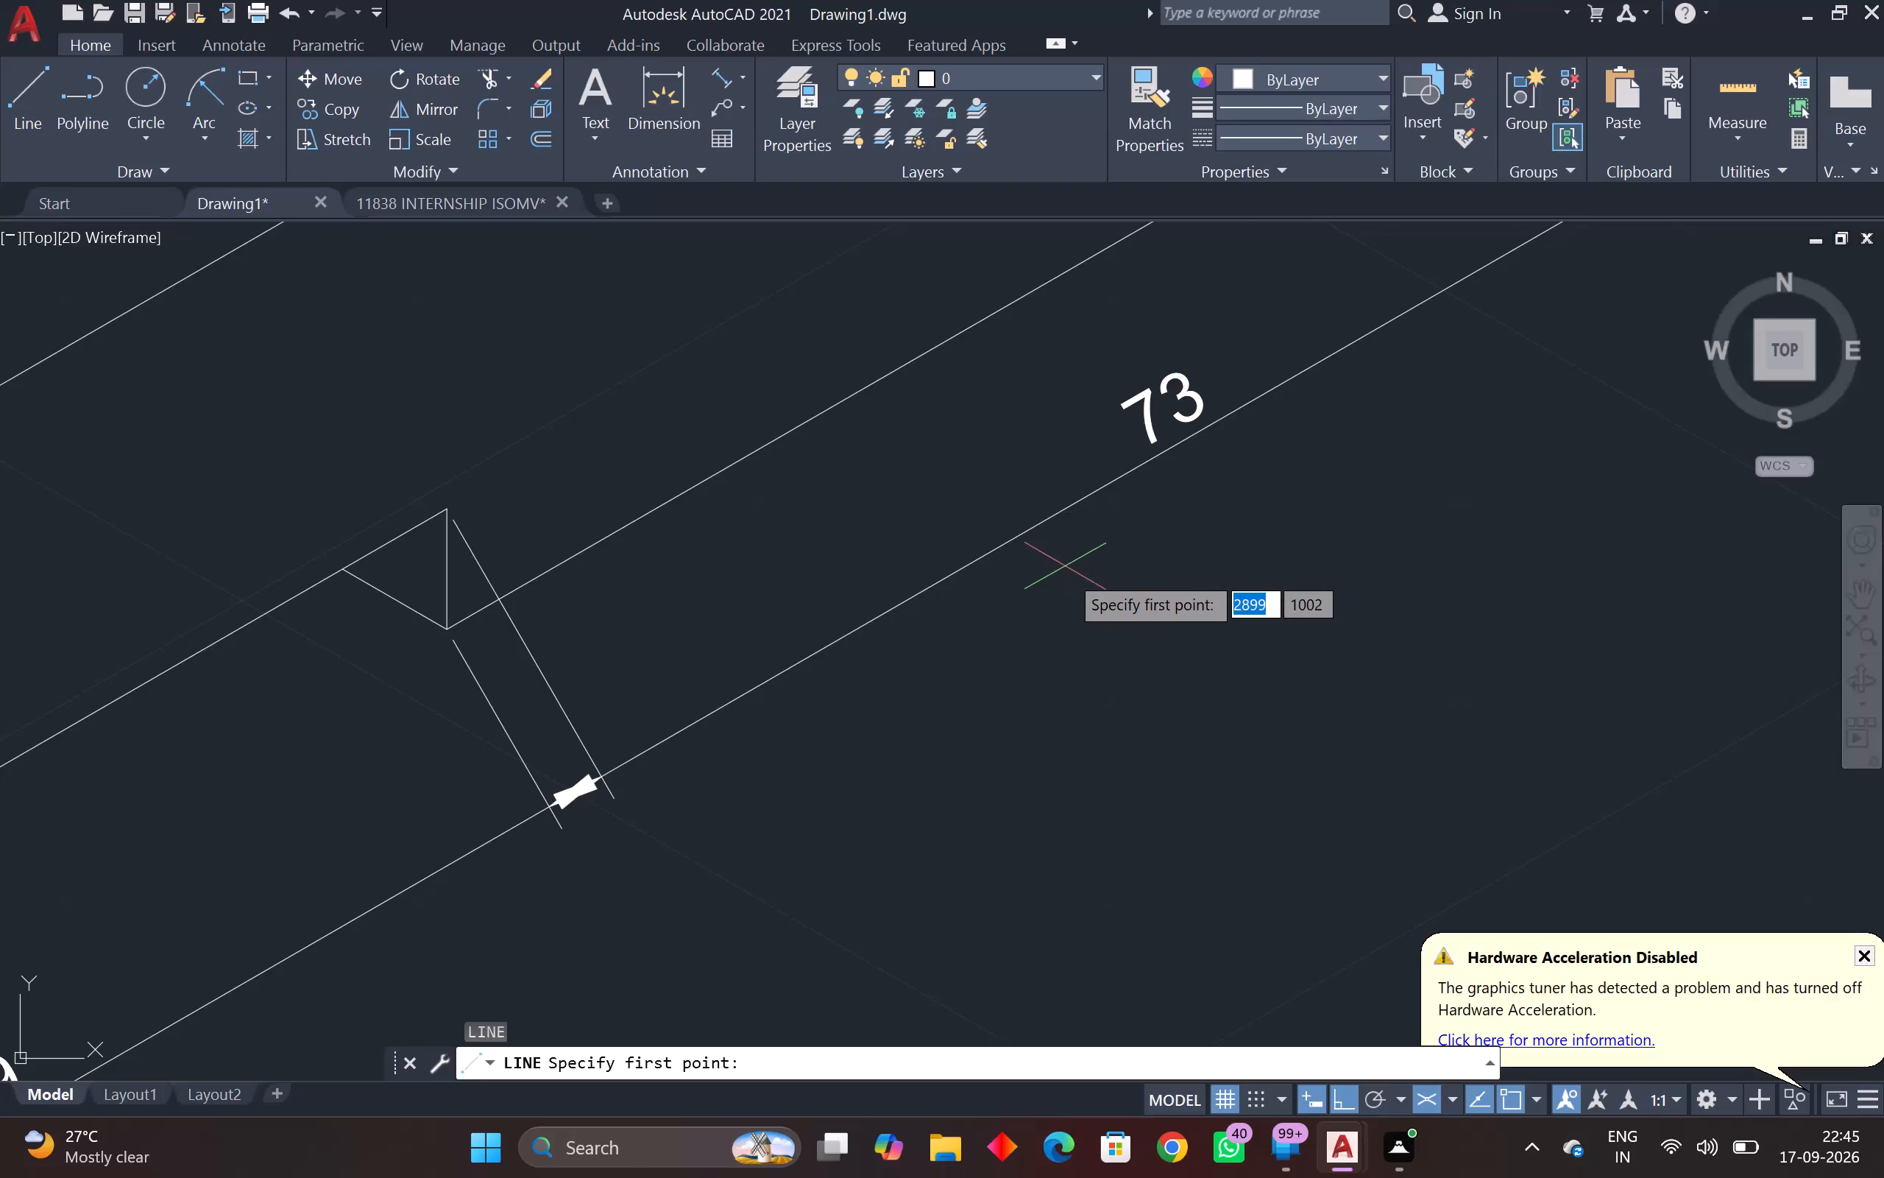
Oblique the three 24 dimensions beyond the slot end and the 25 height dimension so their extension lines follow the block's long side.
drag(1066, 588, 1078, 583)
key(Escape)
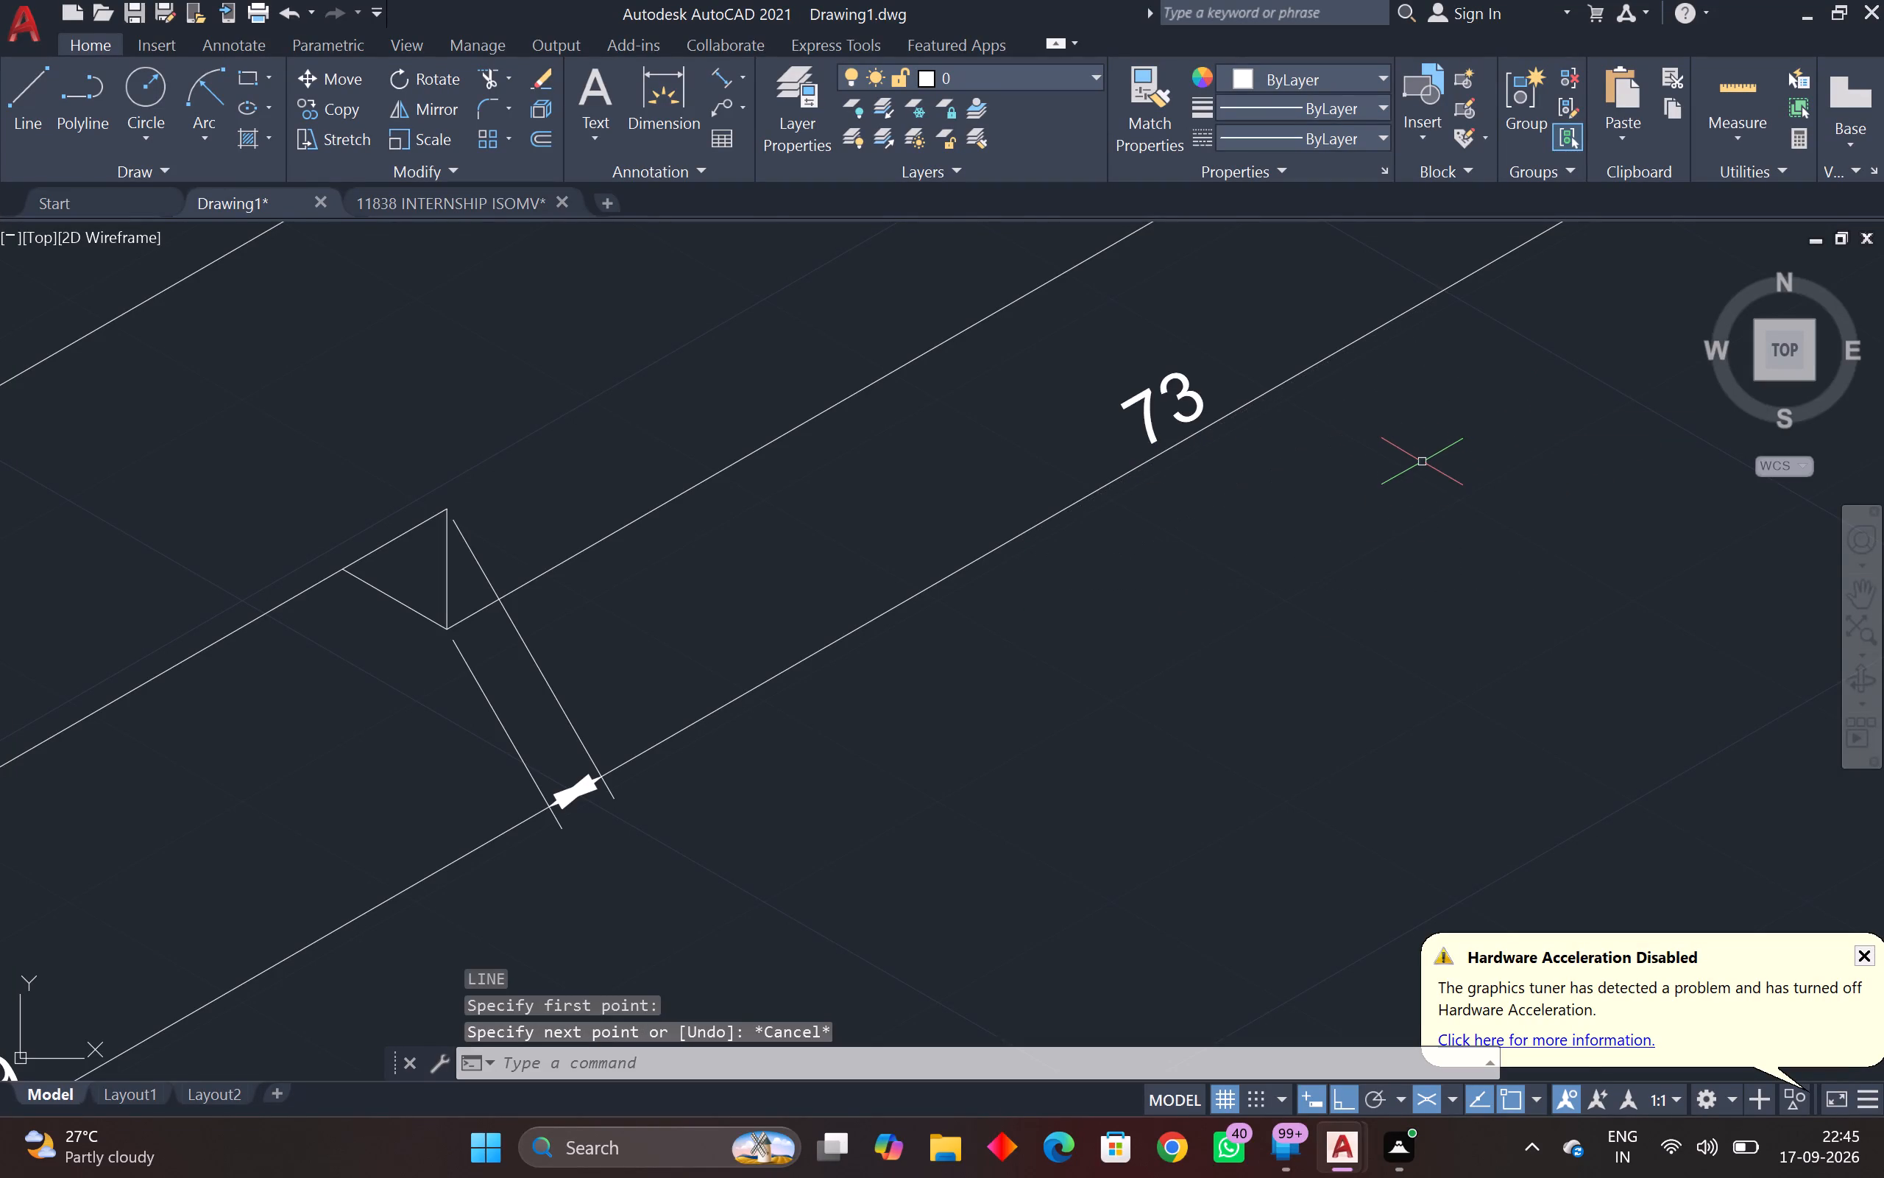
scroll(1422, 462, down, 2)
middle_drag(1422, 462, 1331, 657)
scroll(1331, 653, down, 1)
middle_drag(1331, 653, 1336, 733)
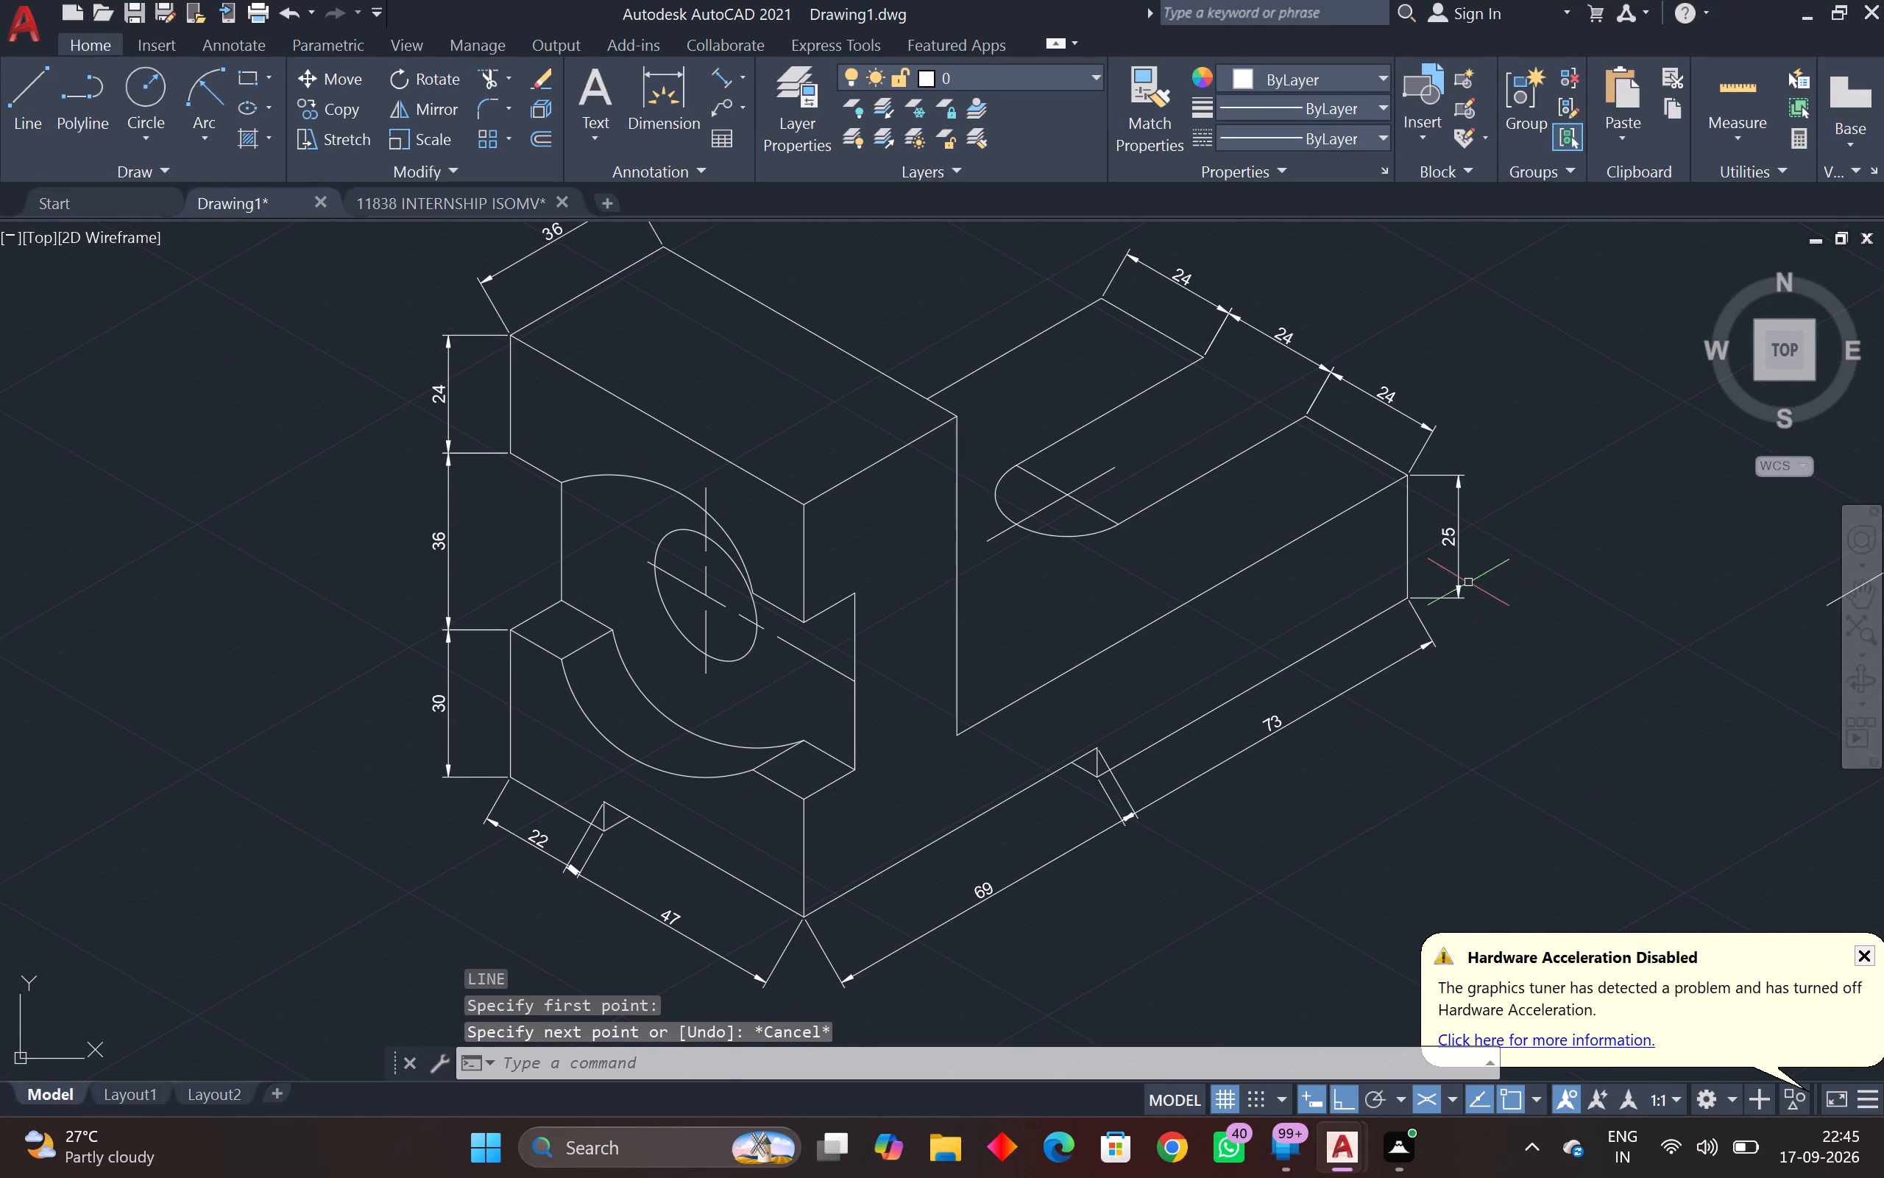
text(dim)
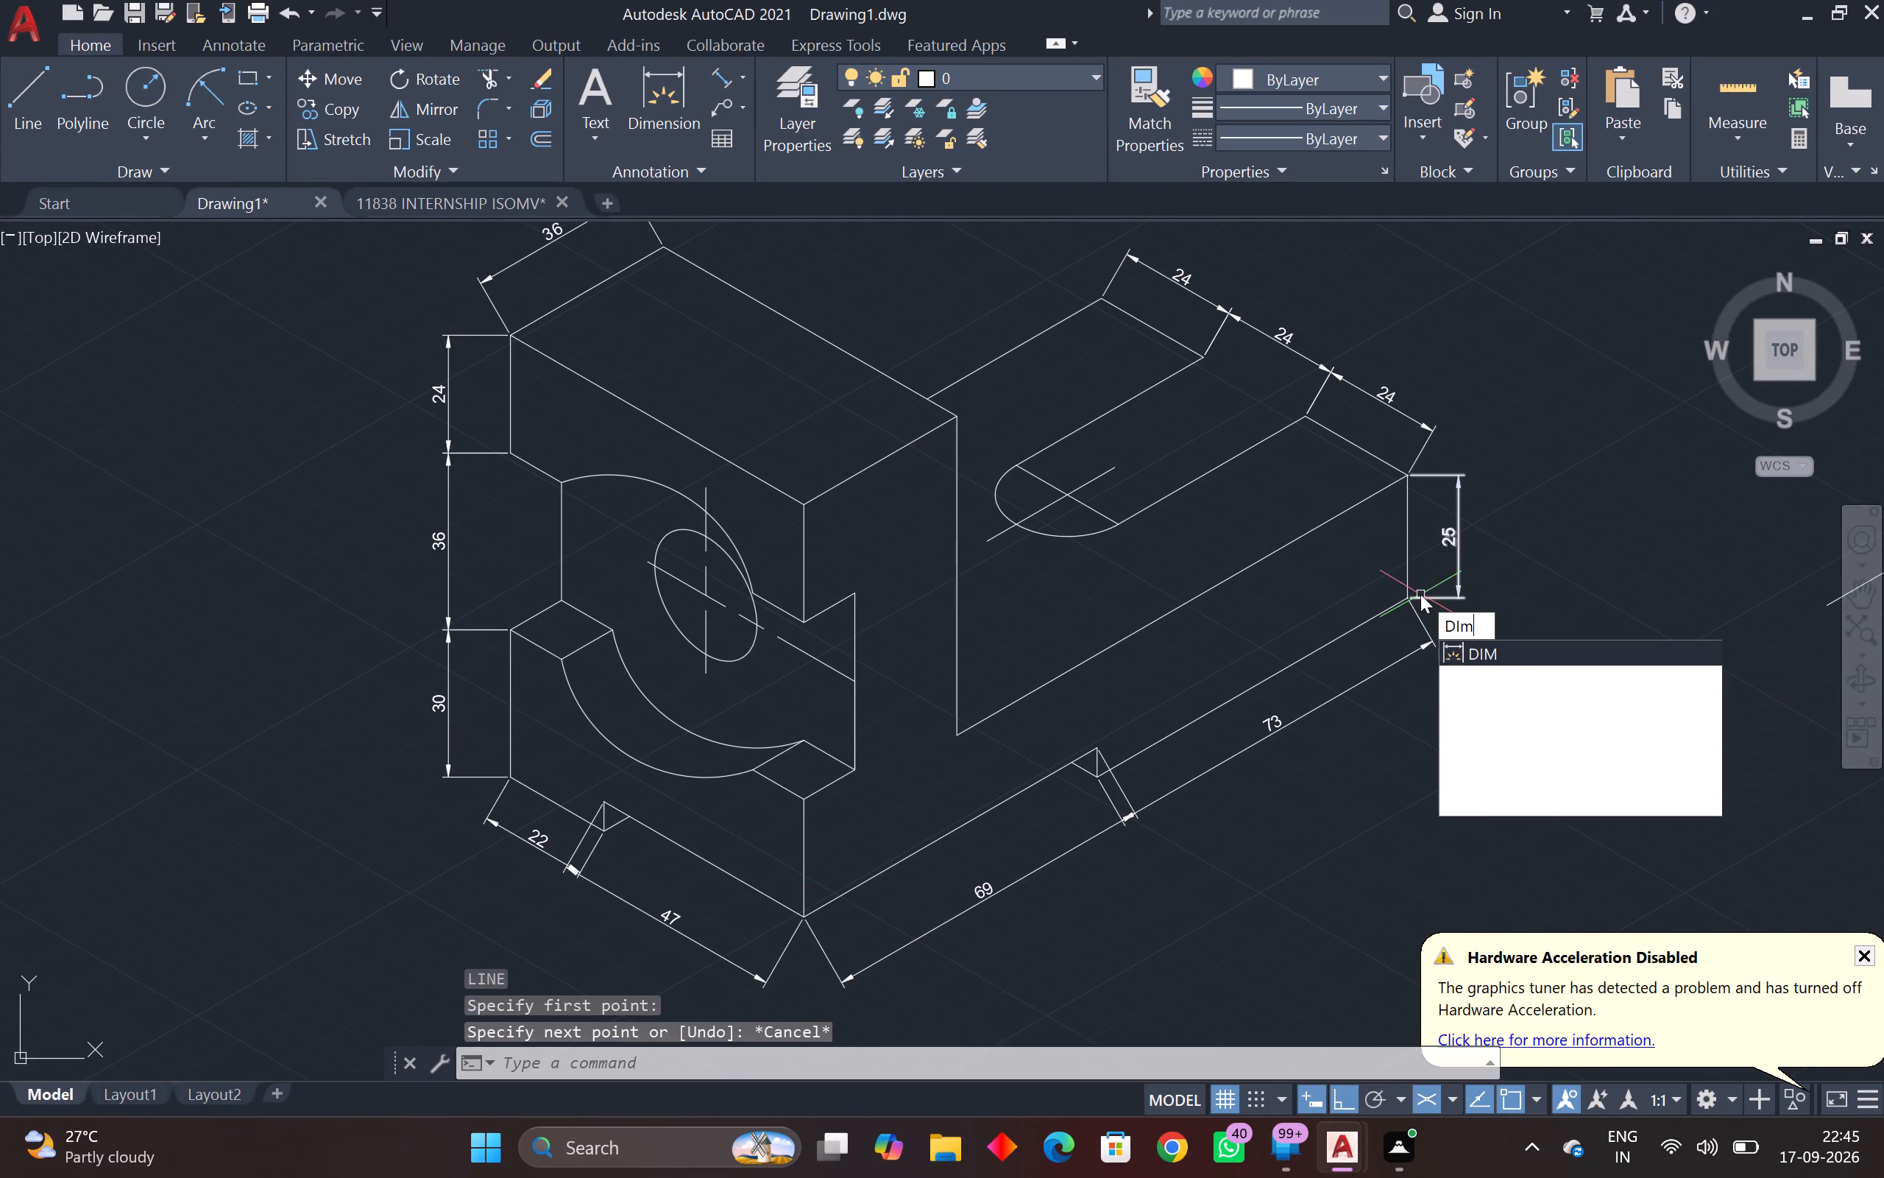
key(e)
key(d)
key(Return)
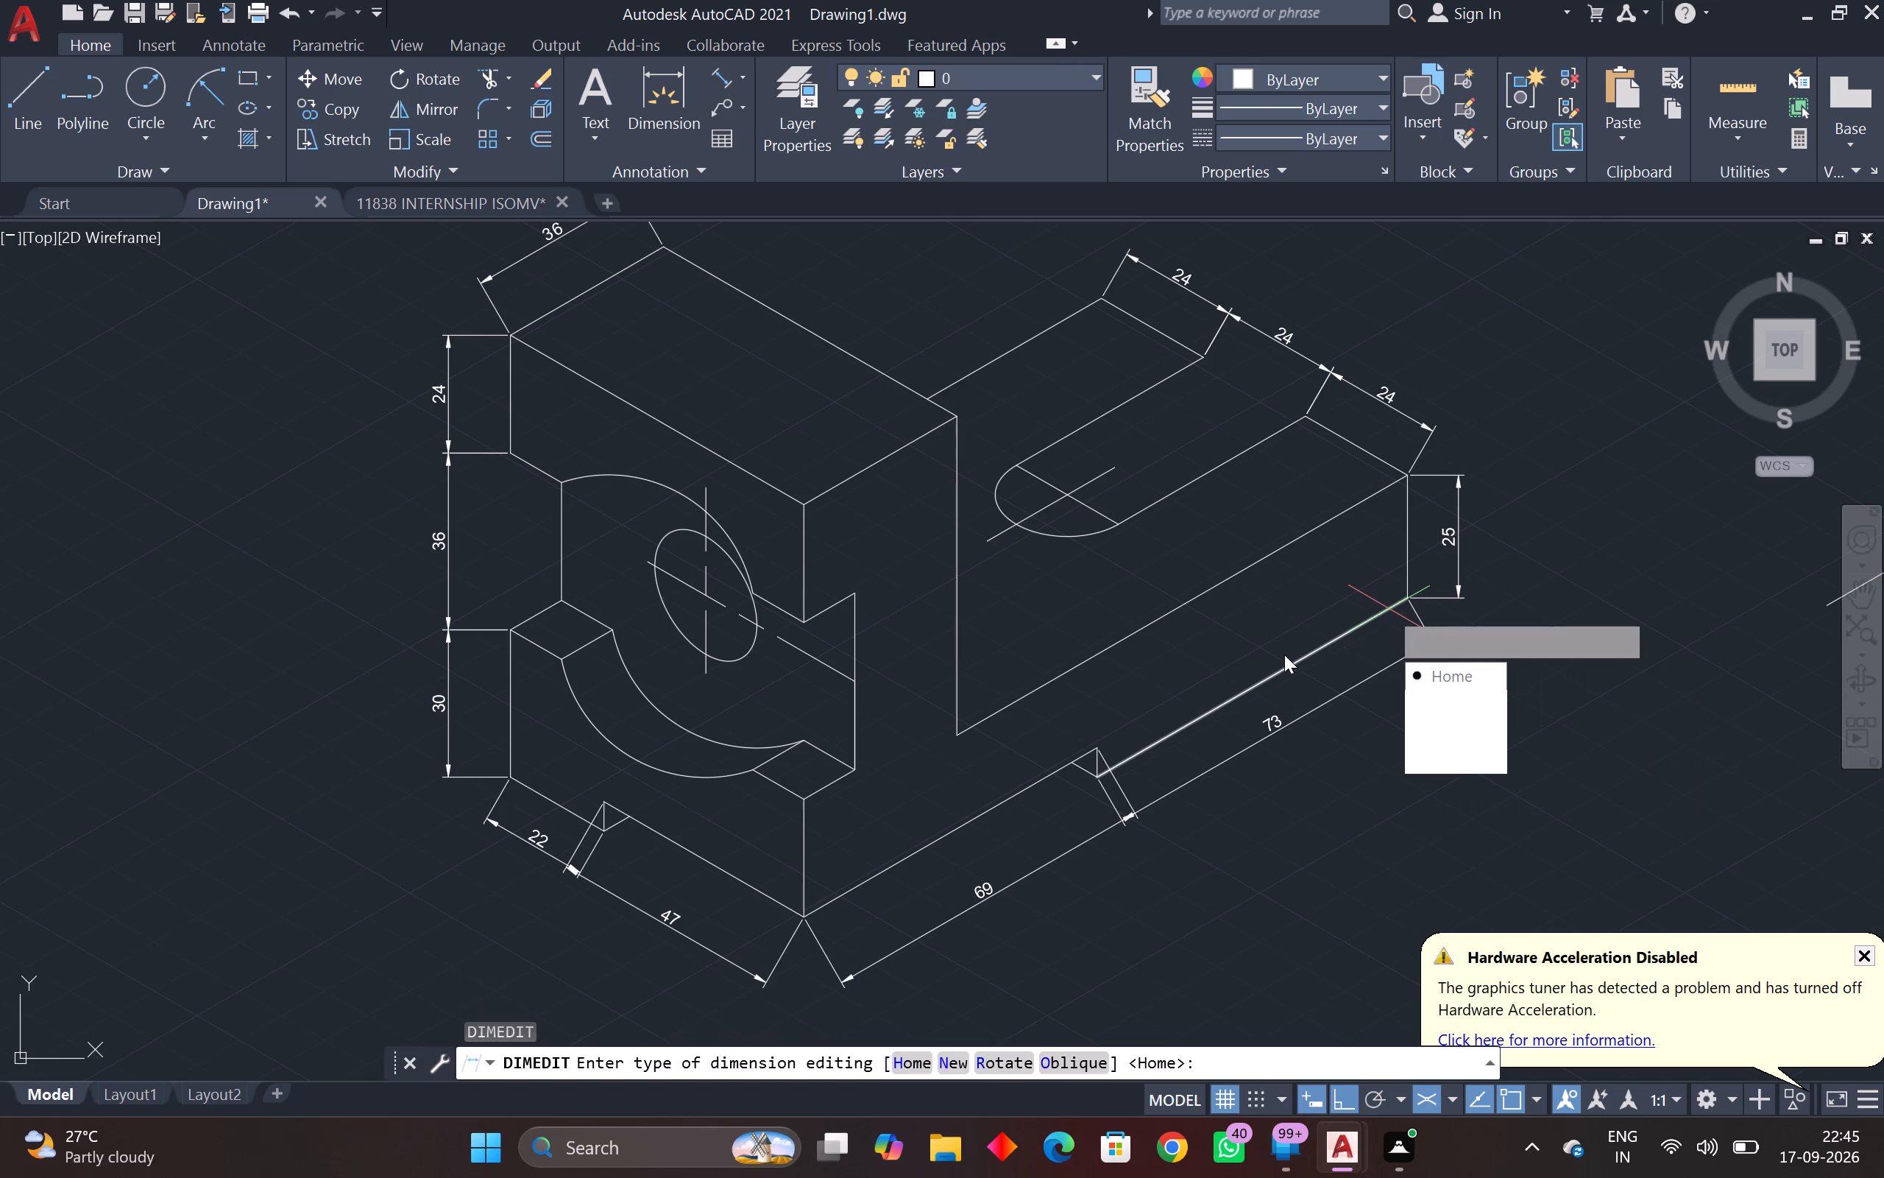
drag(1425, 758, 1387, 610)
middle_drag(1404, 433, 1374, 518)
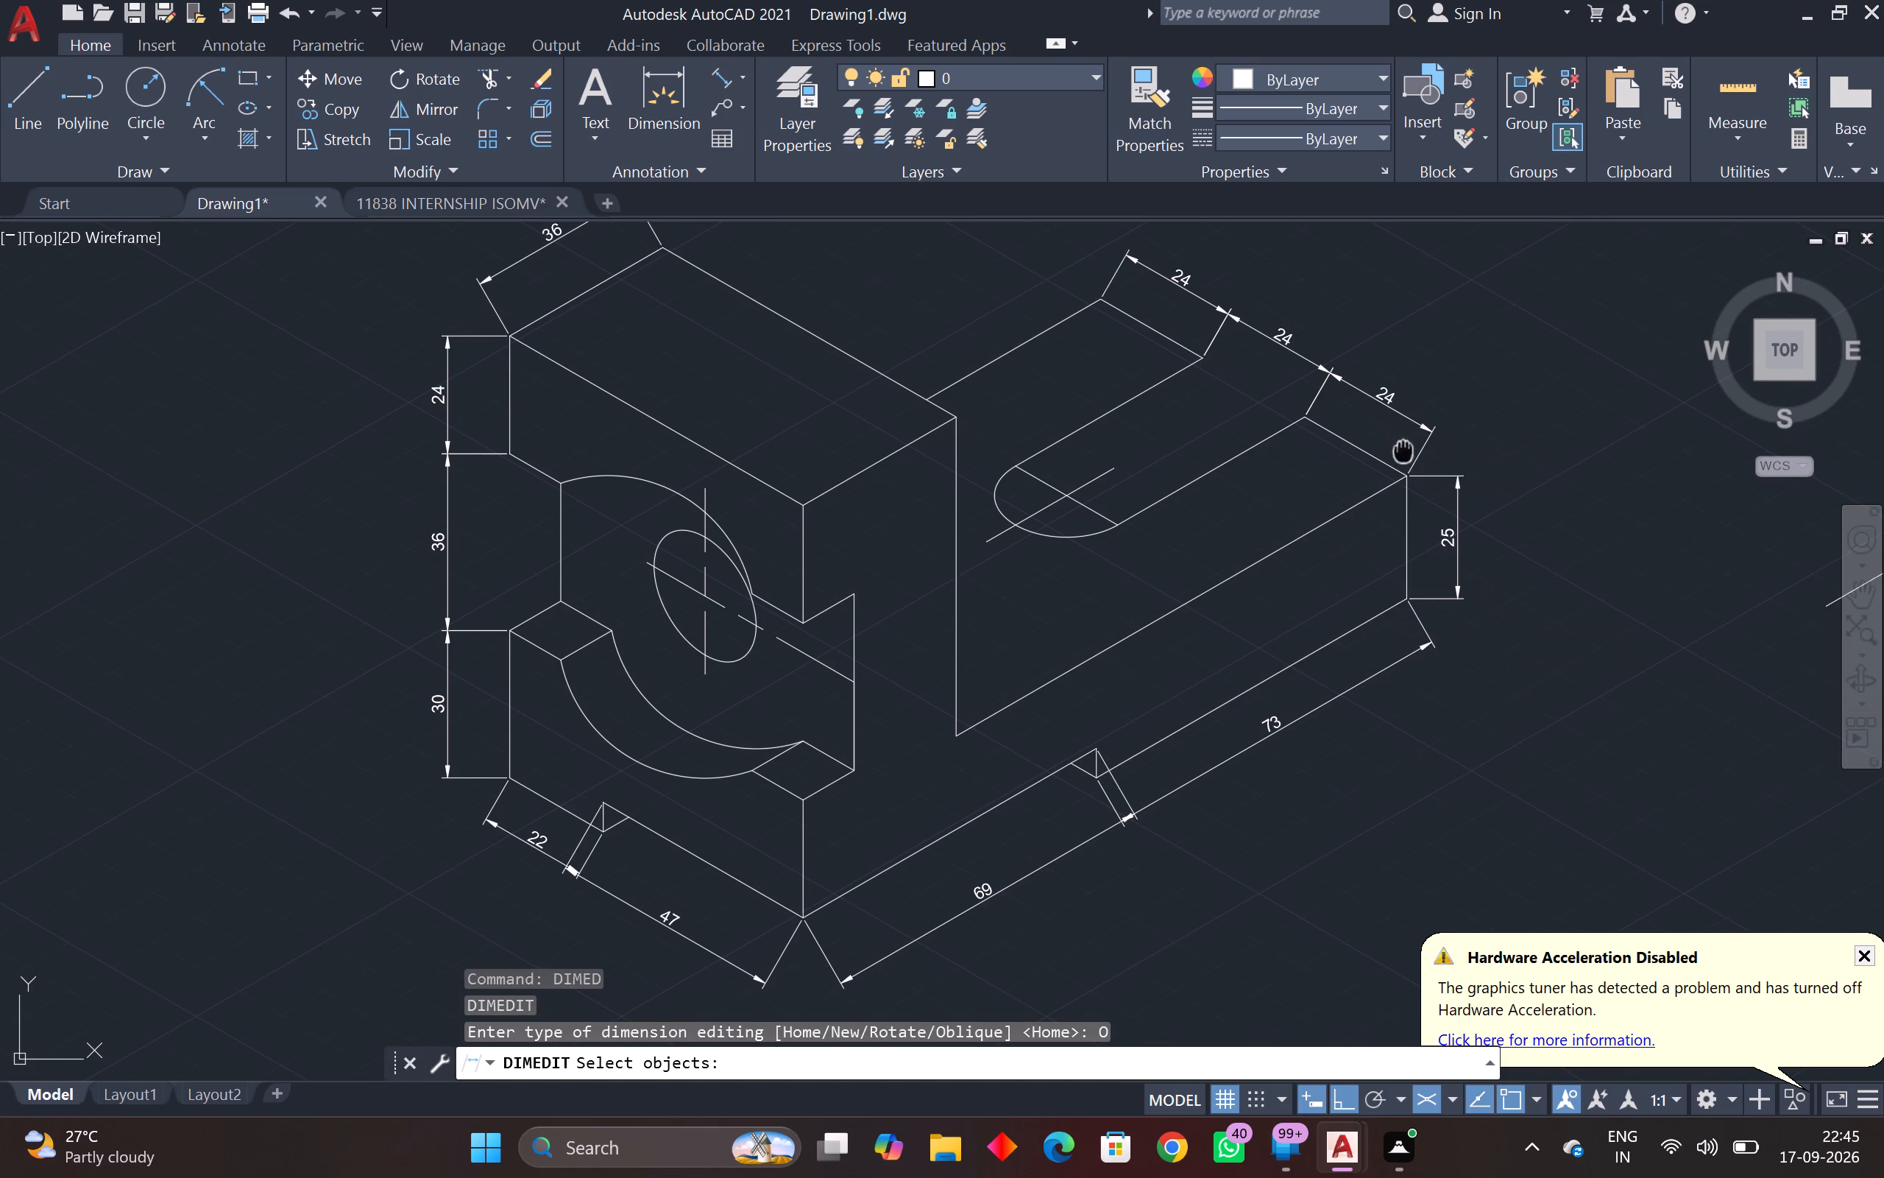
middle_drag(1374, 518, 1322, 624)
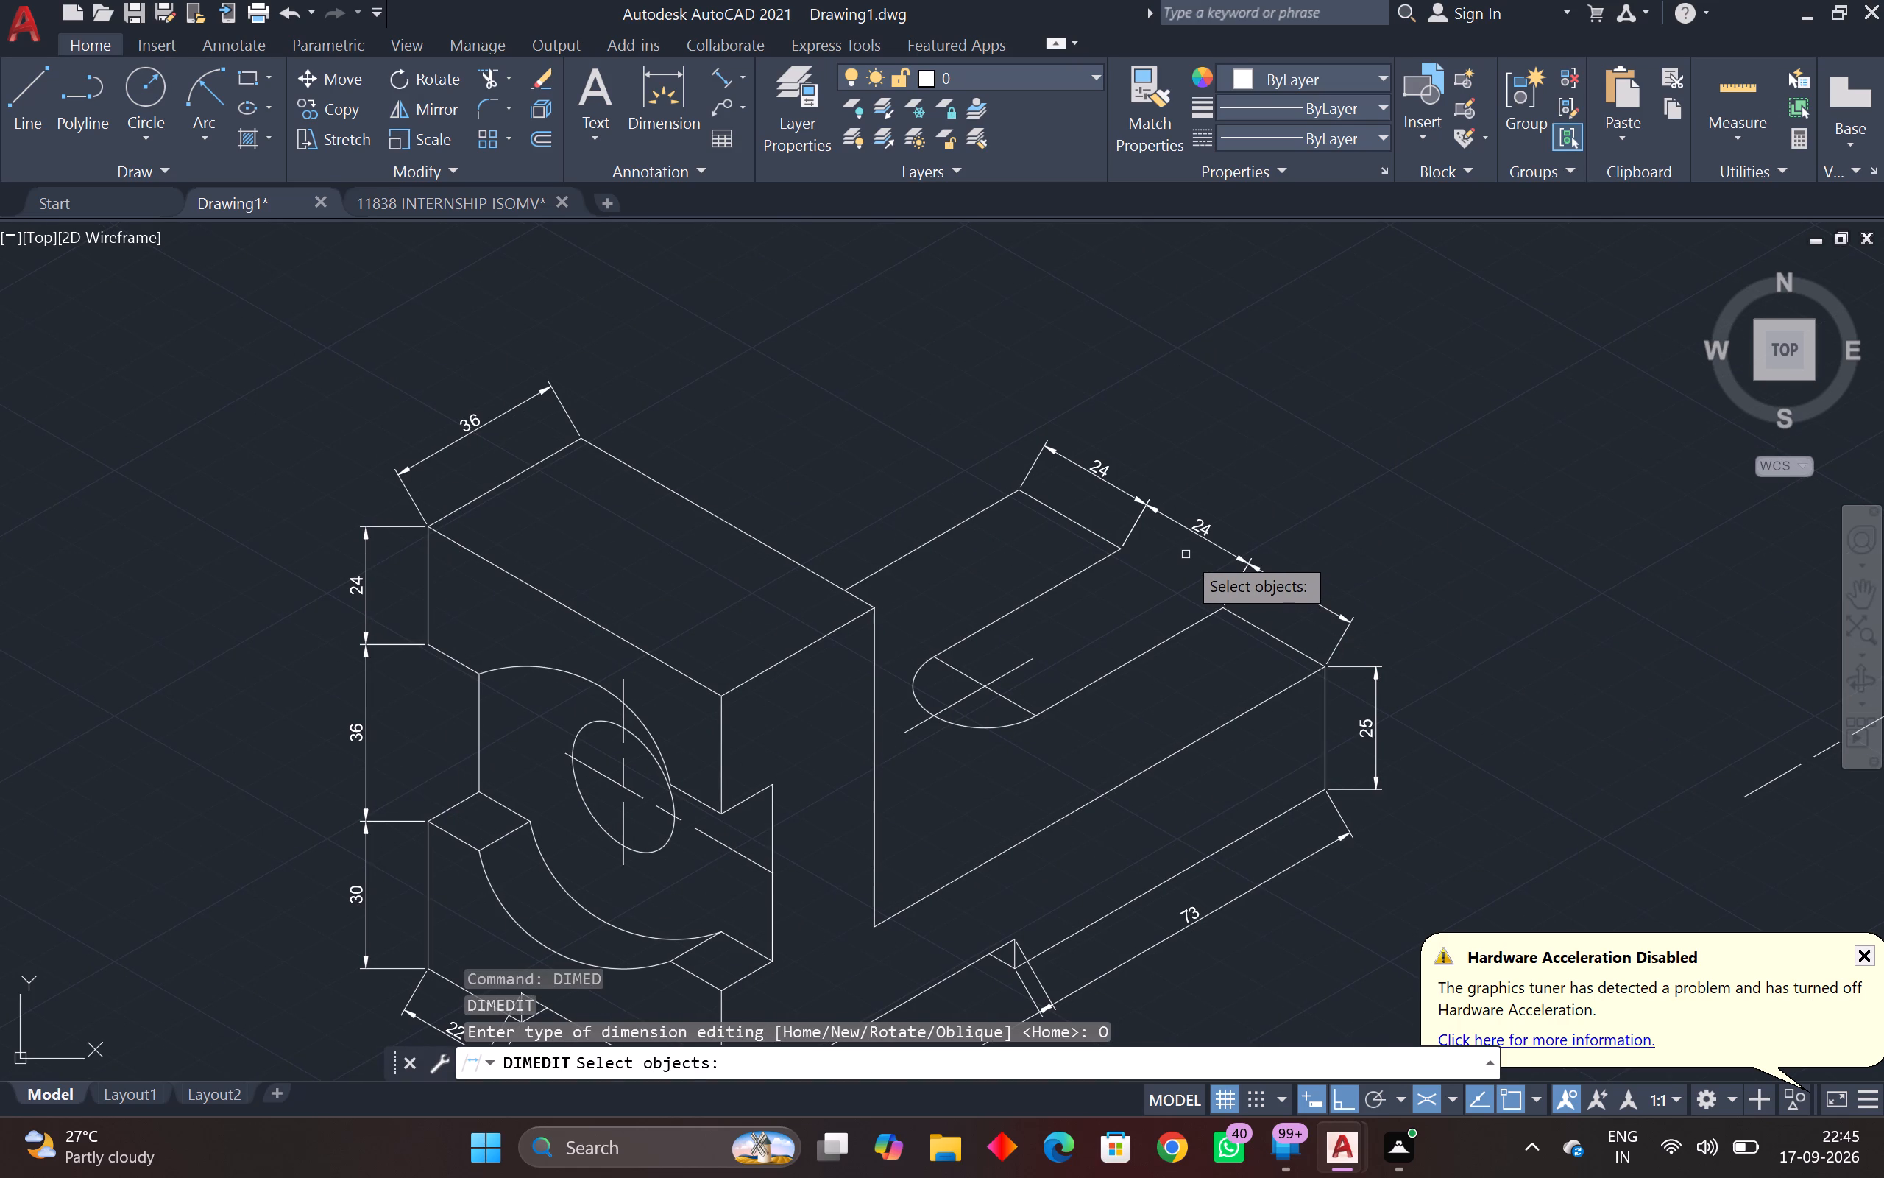
click(1201, 528)
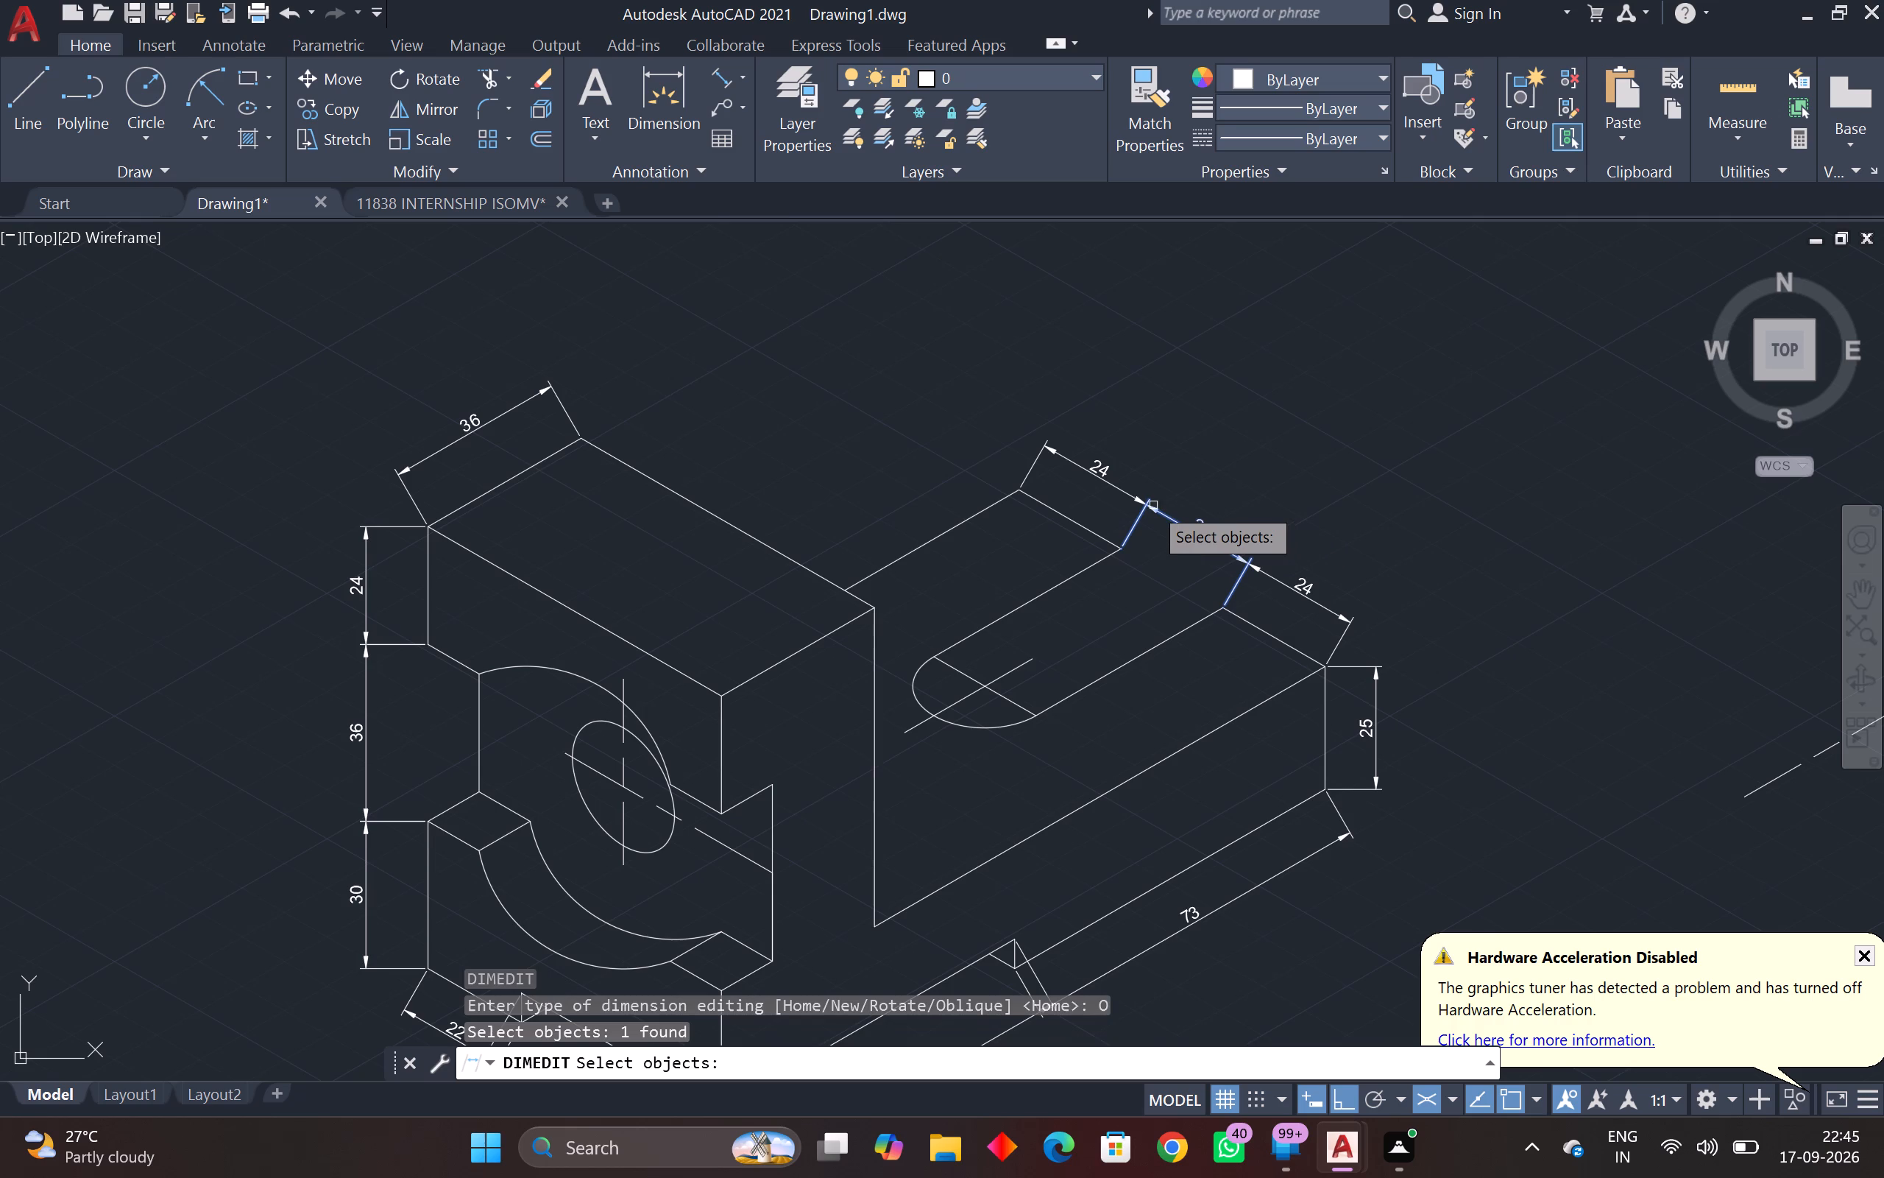
click(1135, 495)
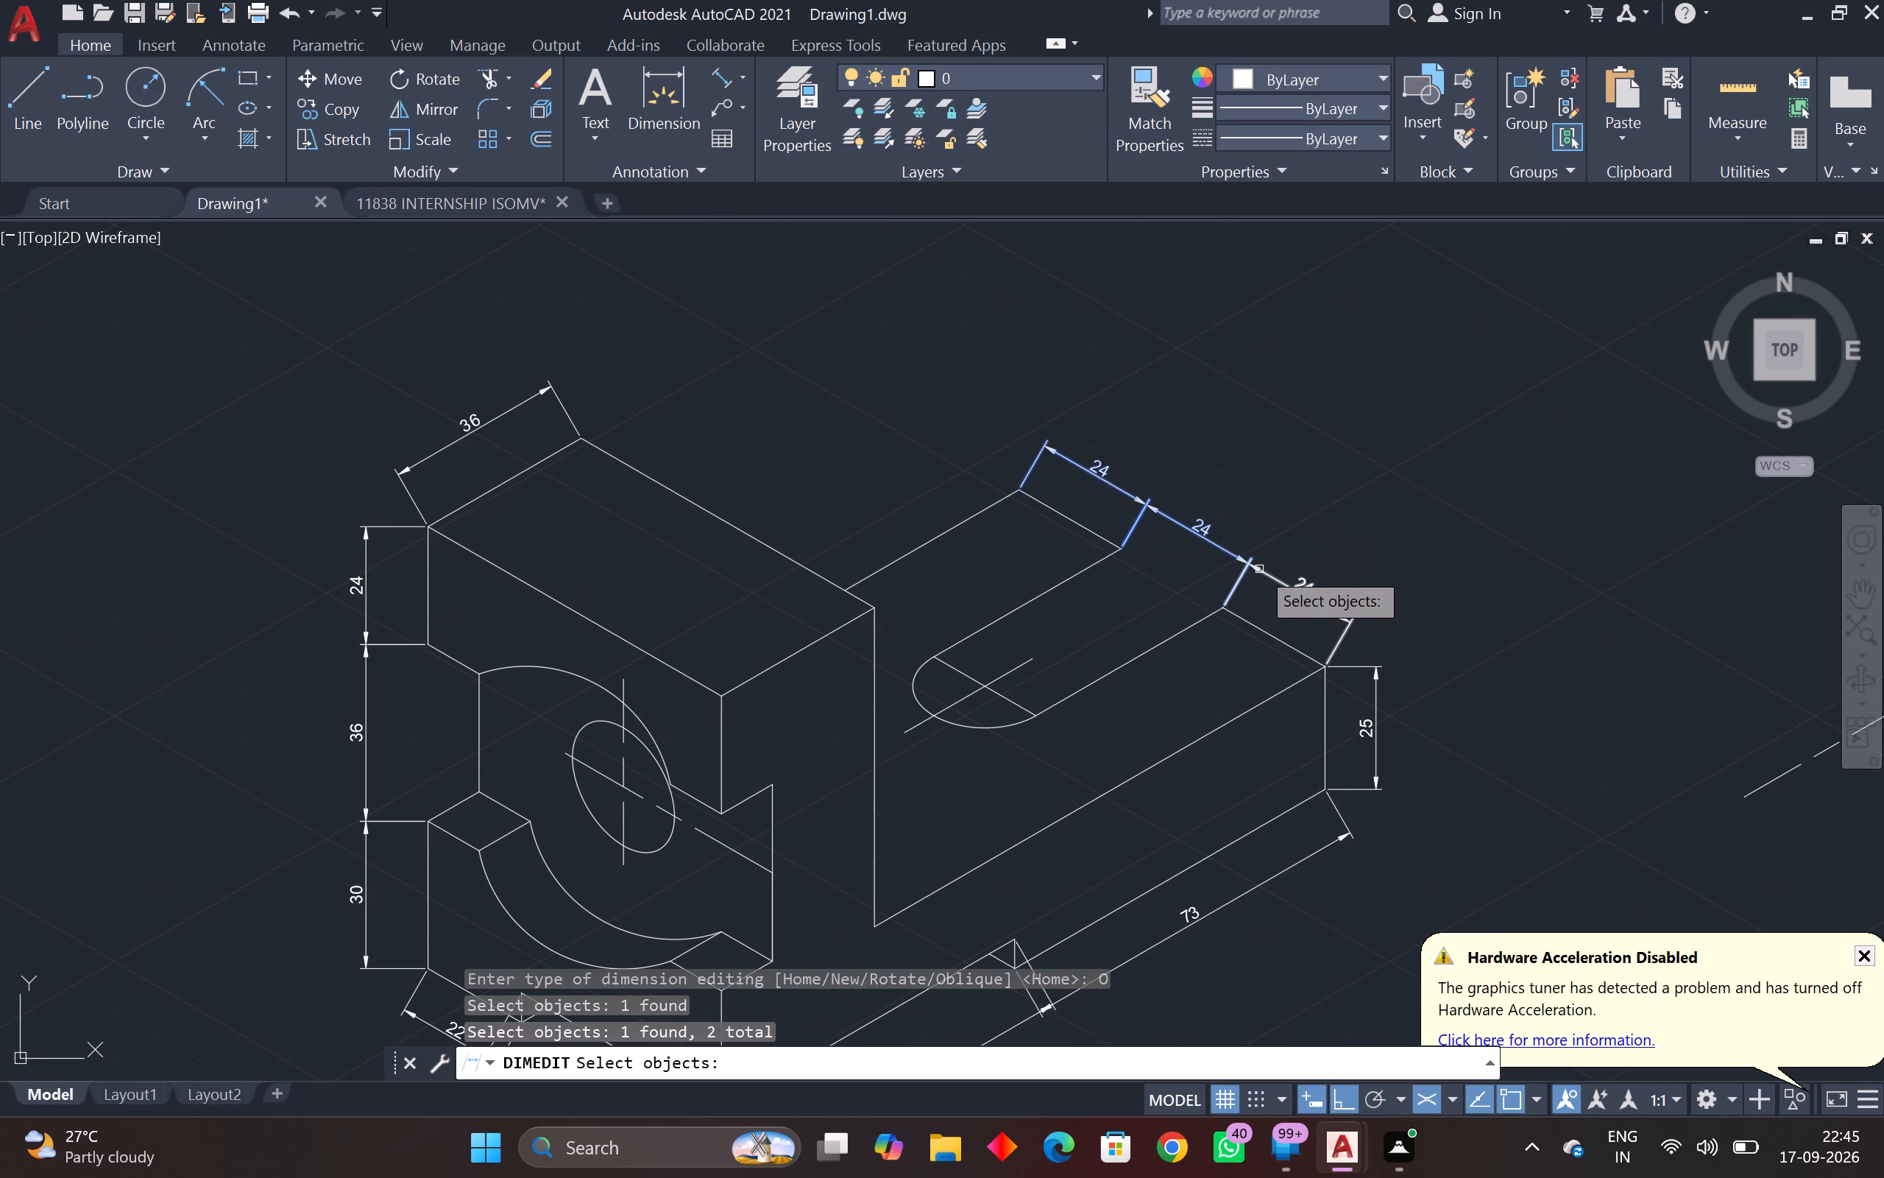
click(1259, 569)
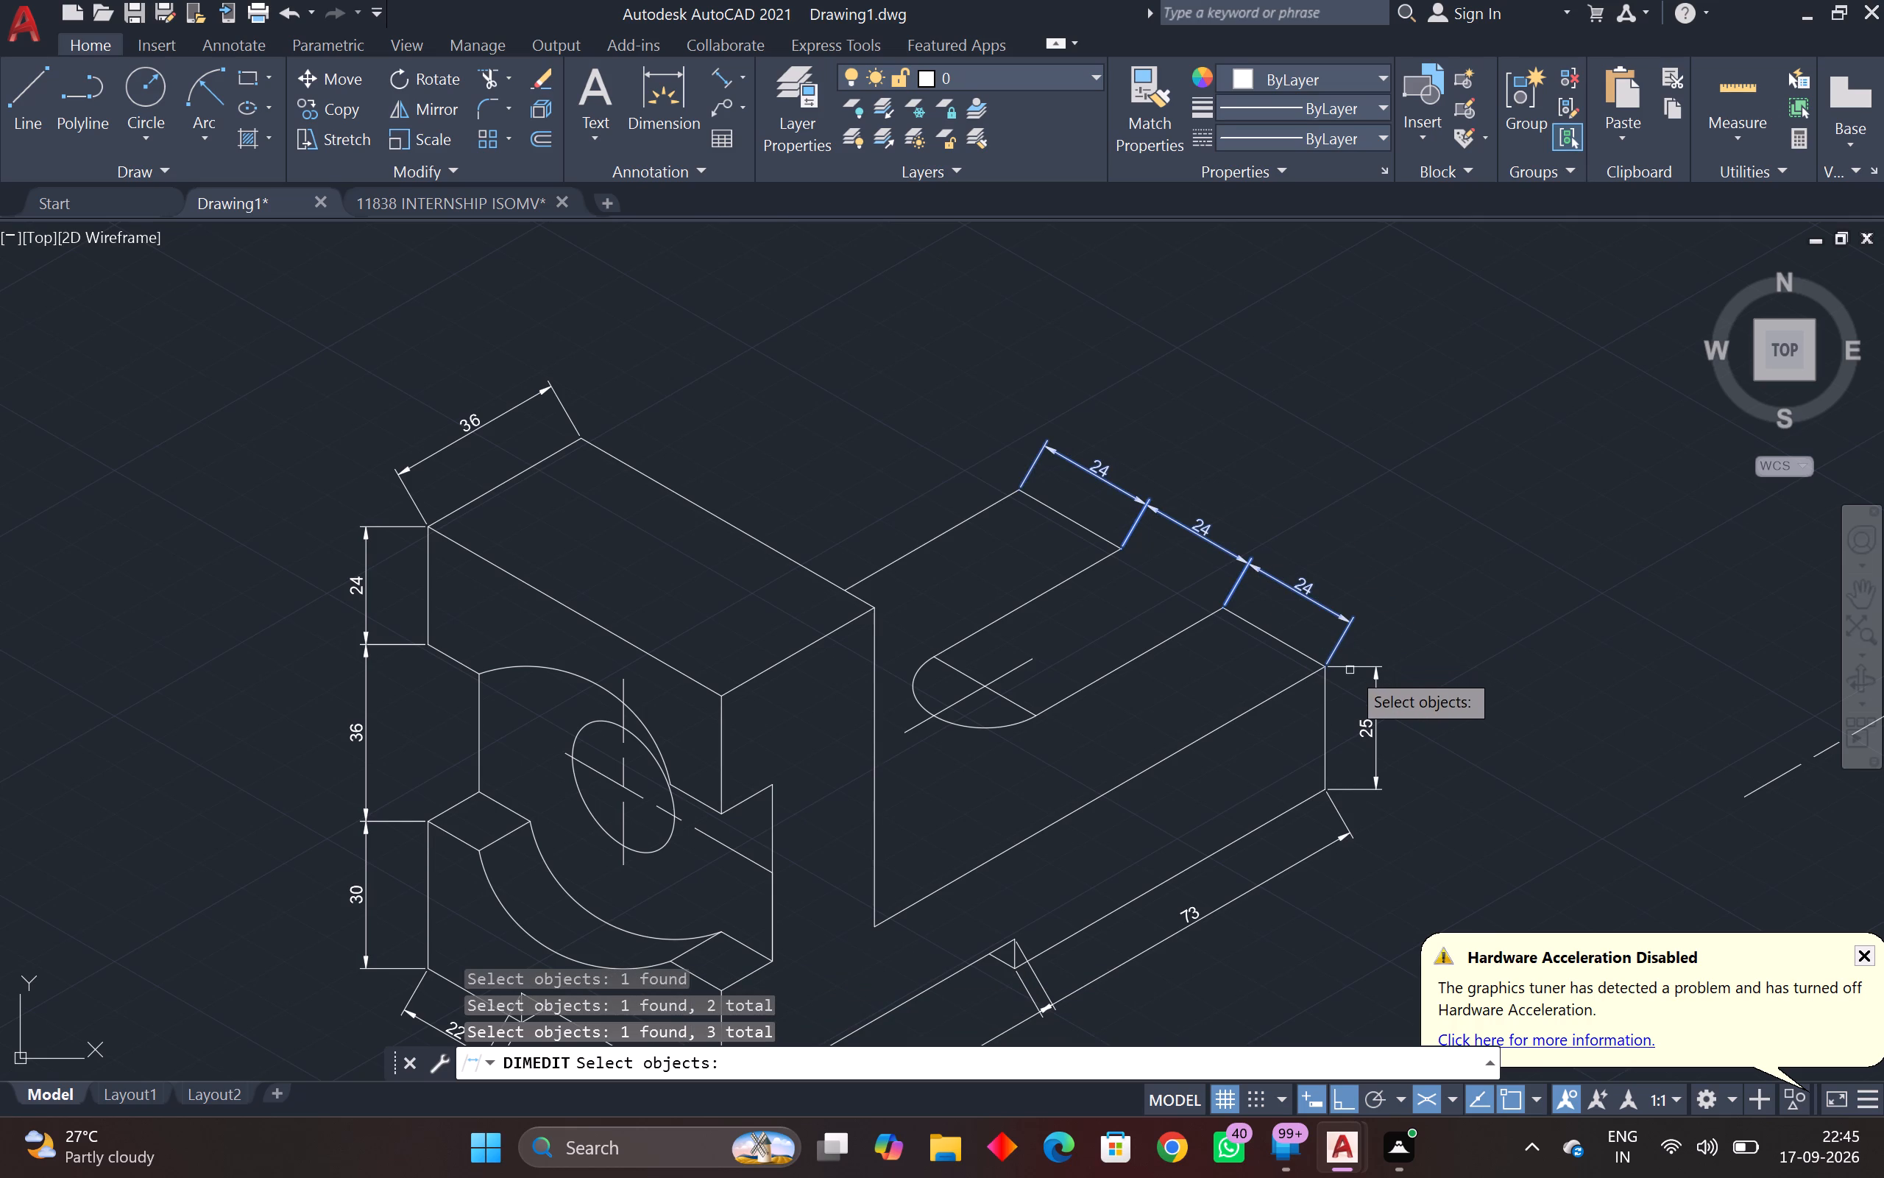
click(1356, 668)
key(space)
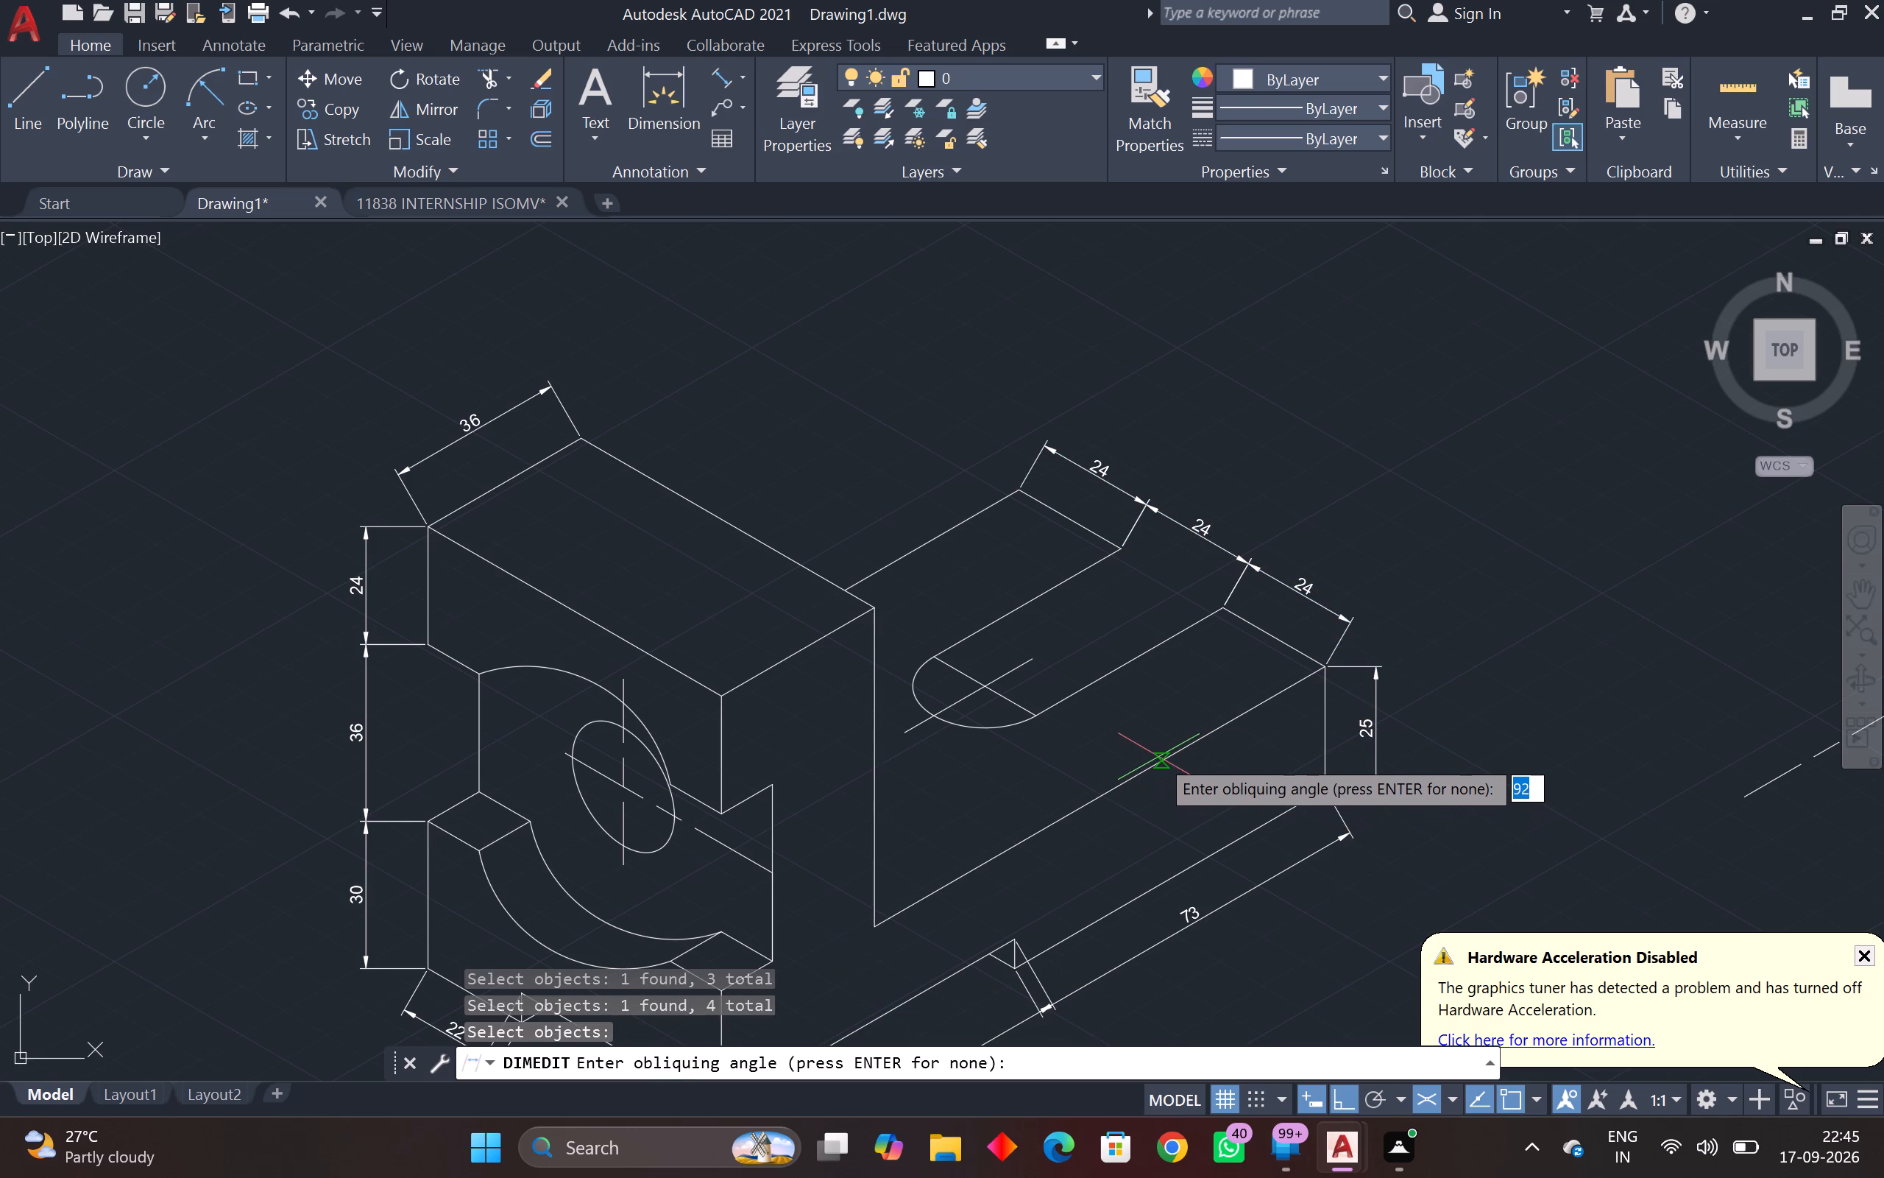
drag(1158, 761, 1200, 739)
click(1571, 592)
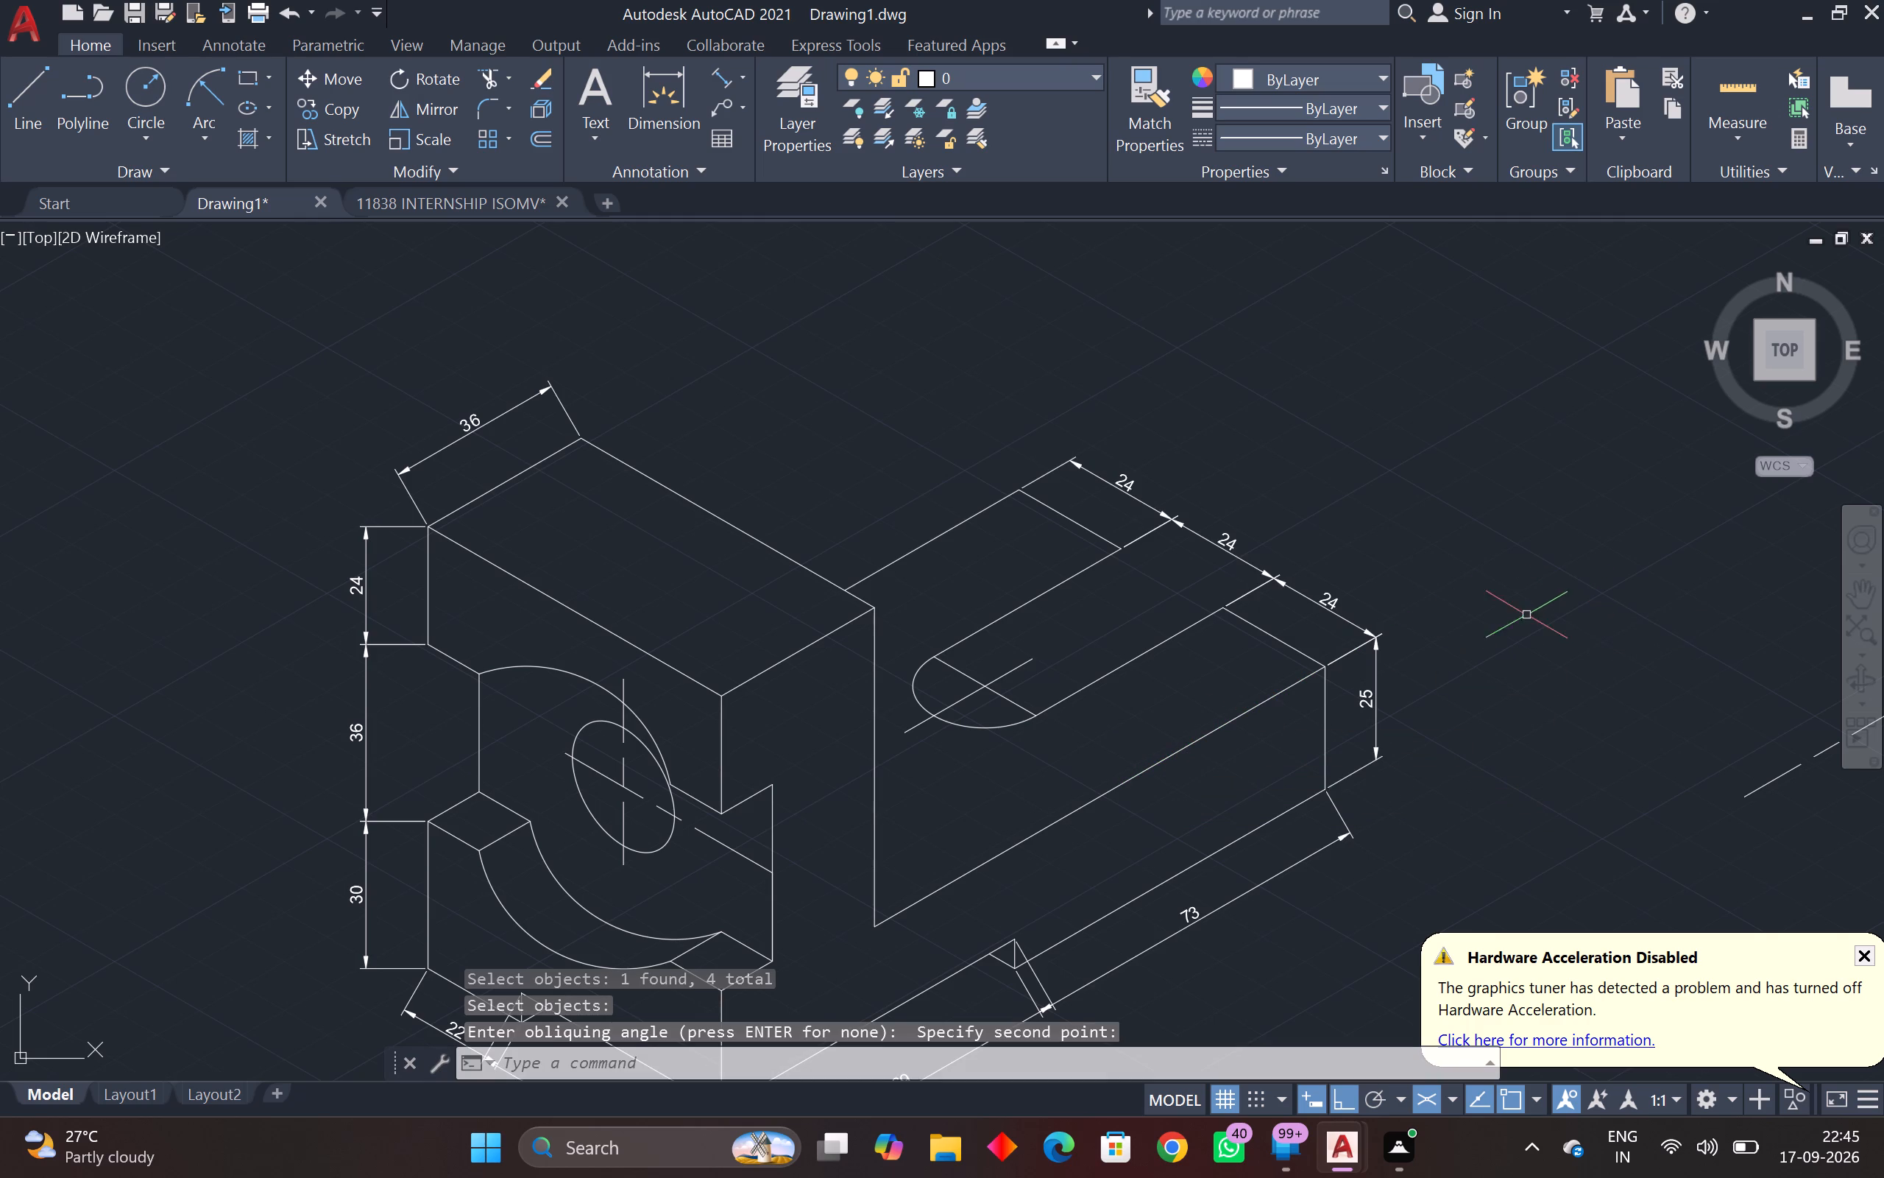
Oblique the 73, 69, 47 and 22 dimensions along the bottom edges so their extension lines run vertically.
middle_drag(1409, 689, 1484, 473)
key(space)
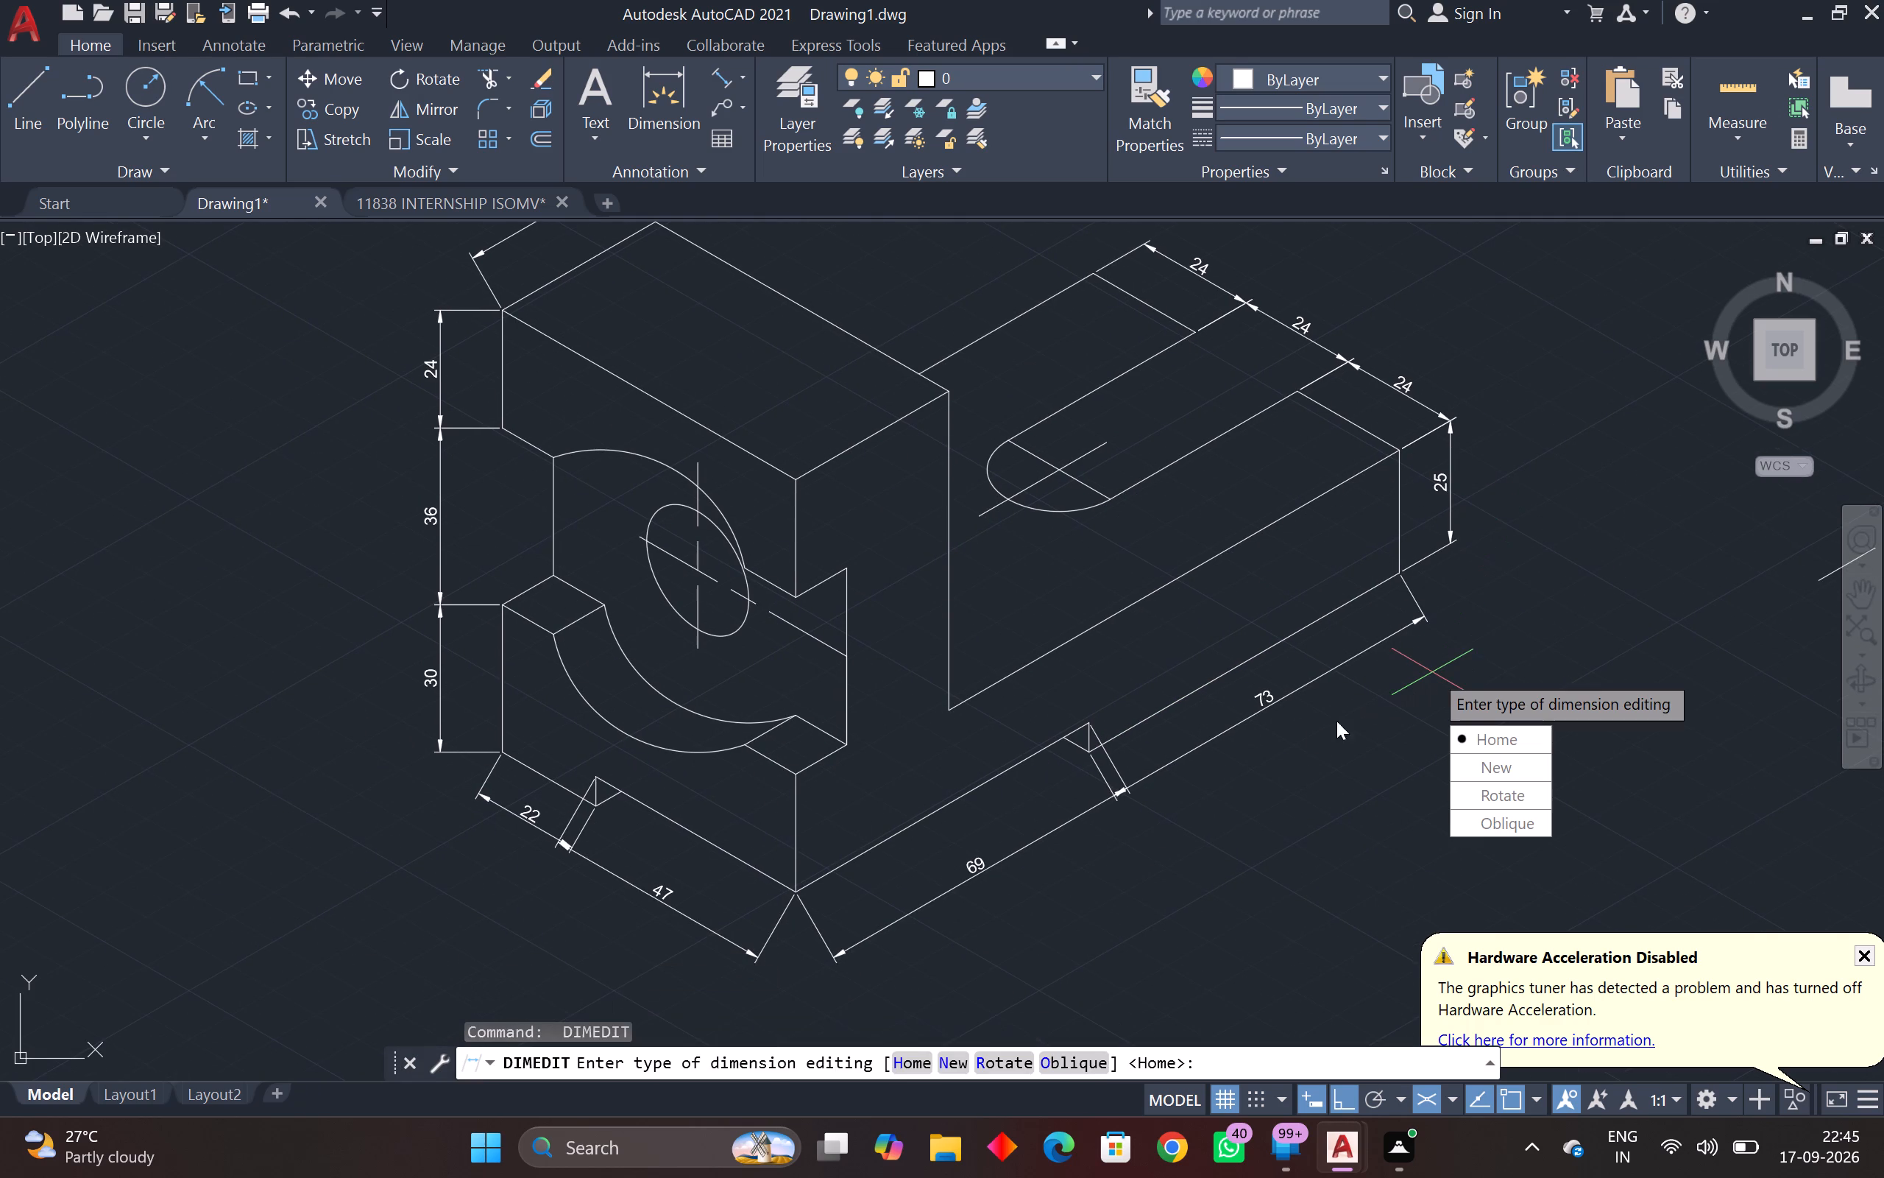
drag(1501, 833, 1432, 672)
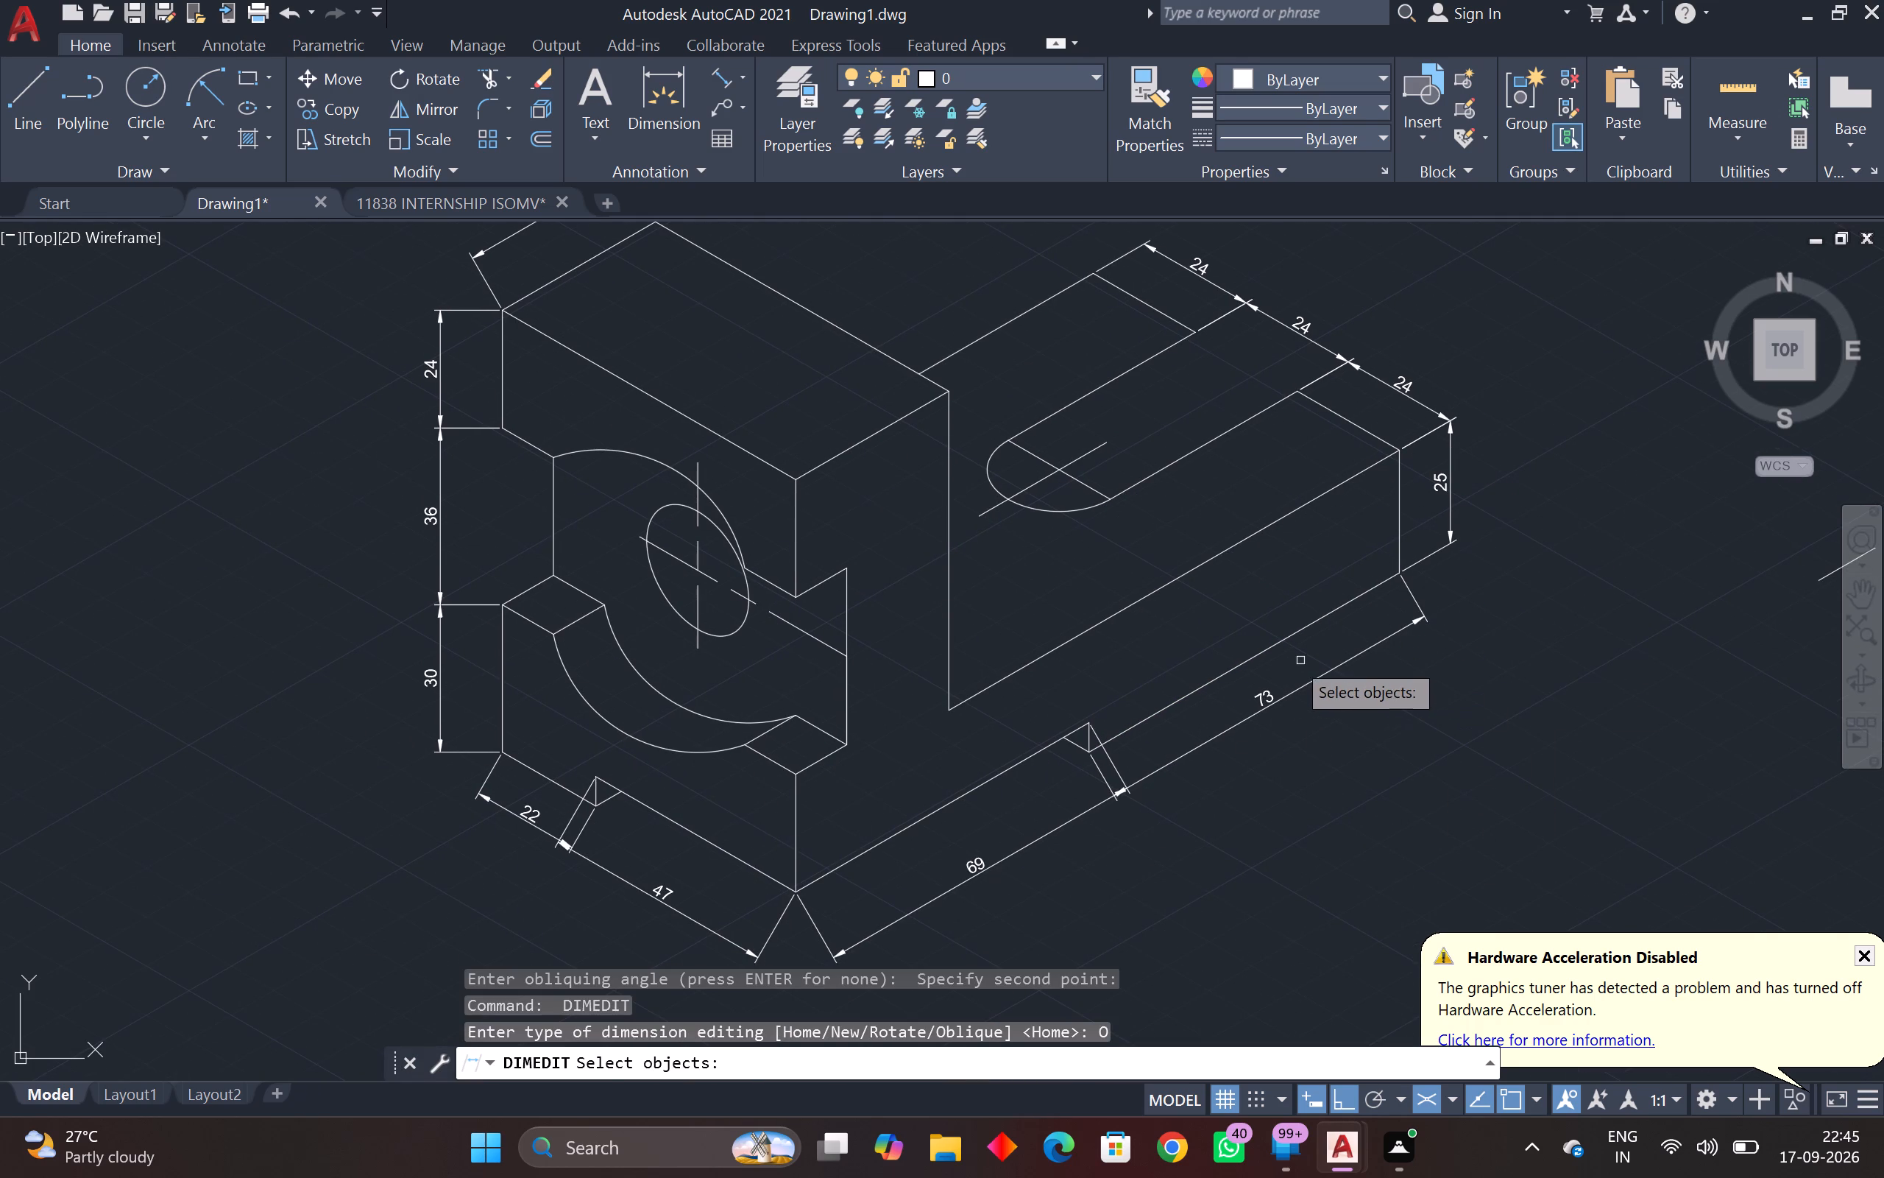
click(1286, 701)
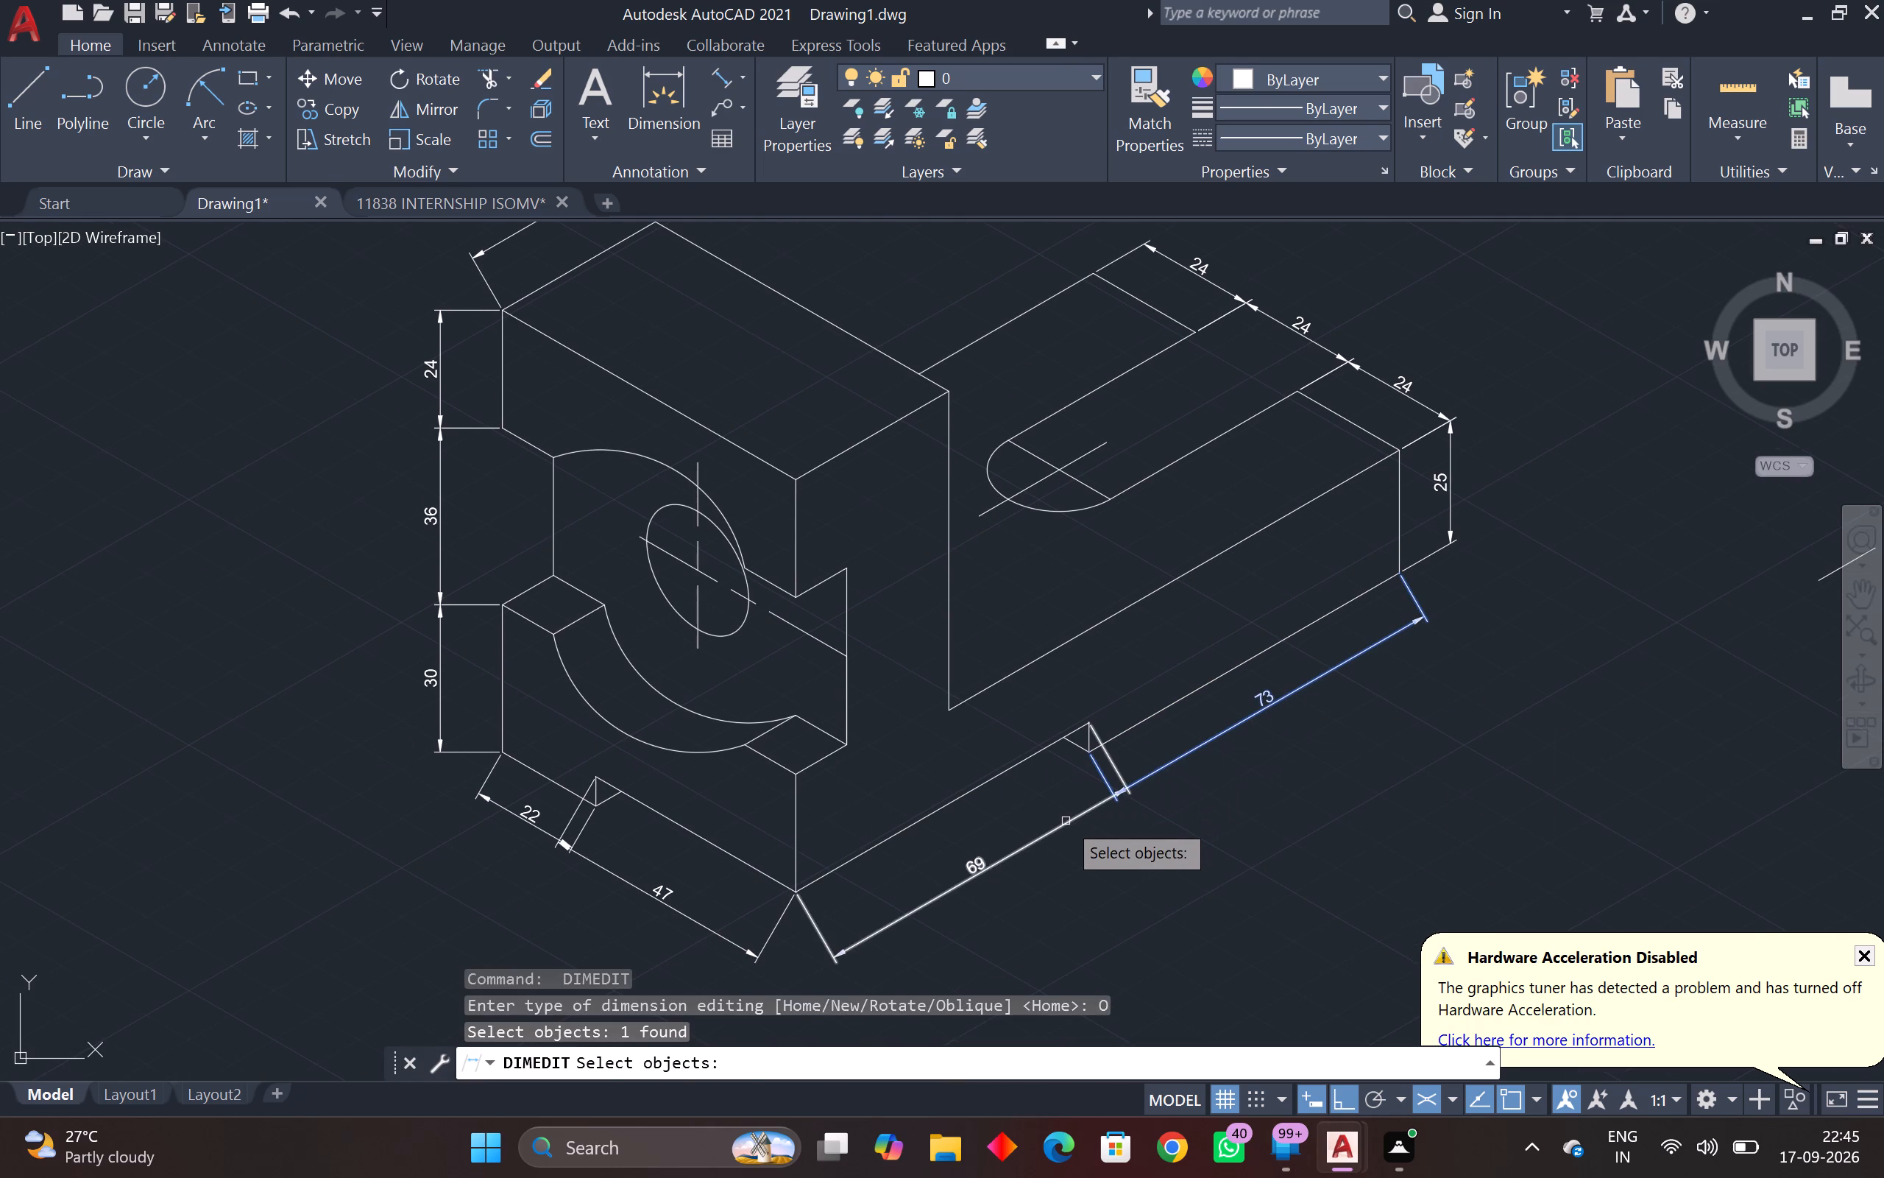
click(1066, 821)
middle_drag(825, 908, 1076, 696)
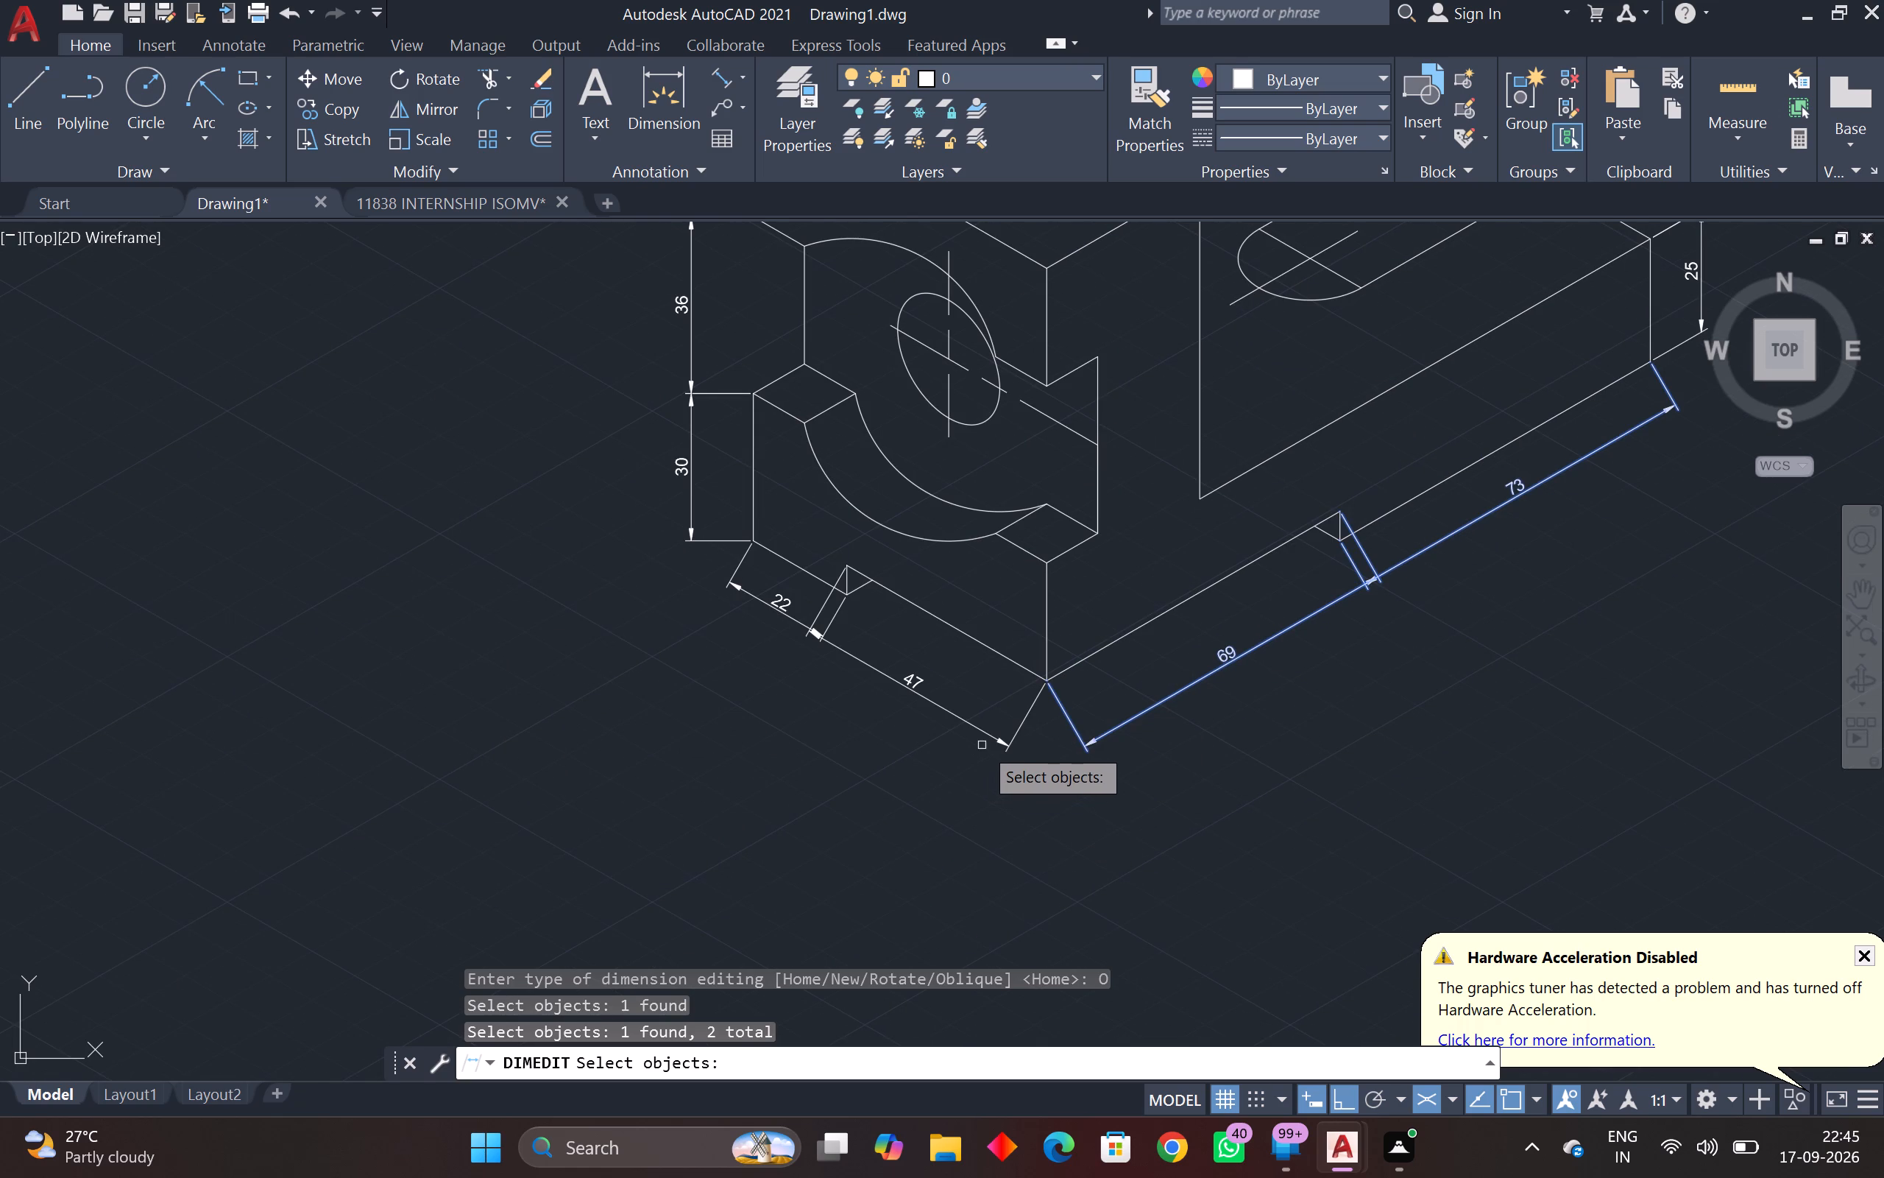
click(992, 736)
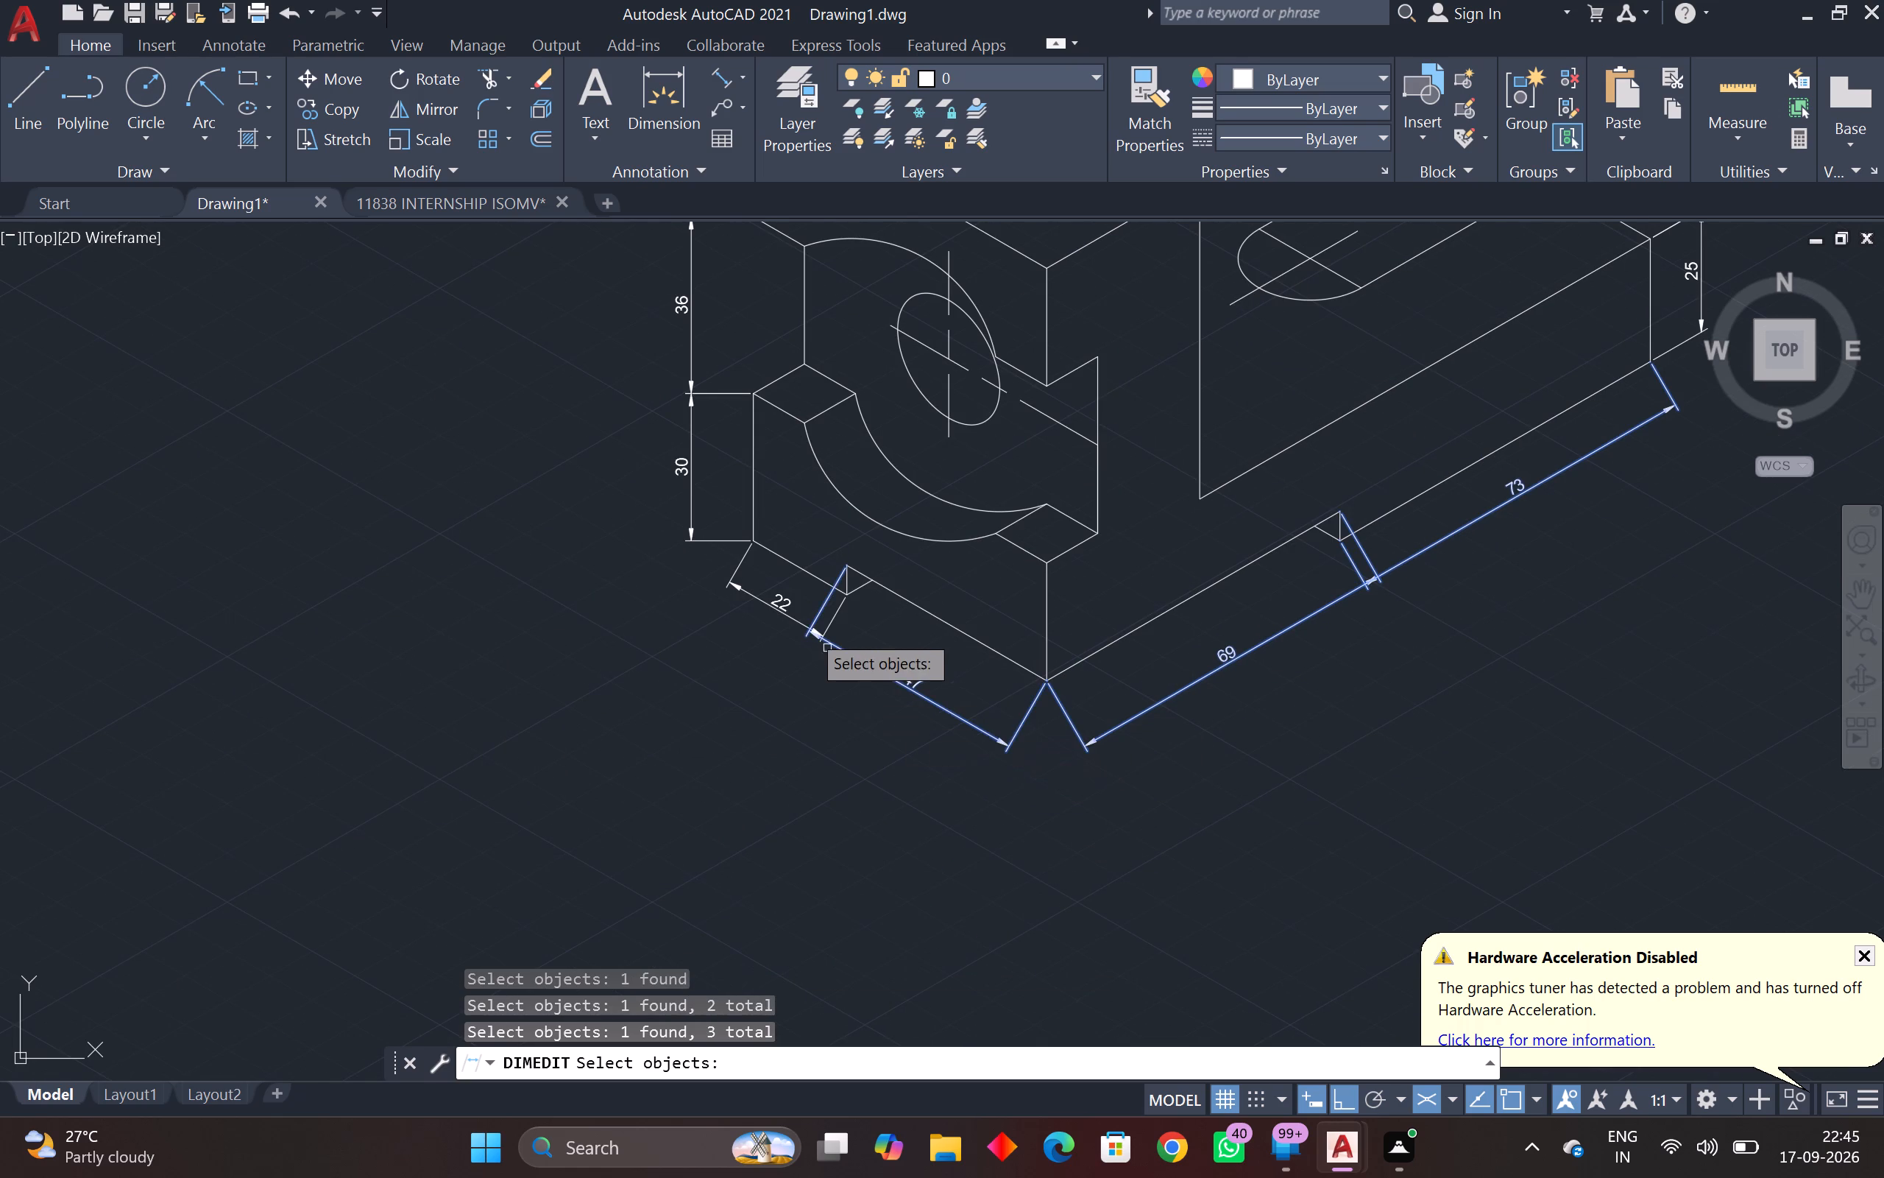
click(780, 599)
key(space)
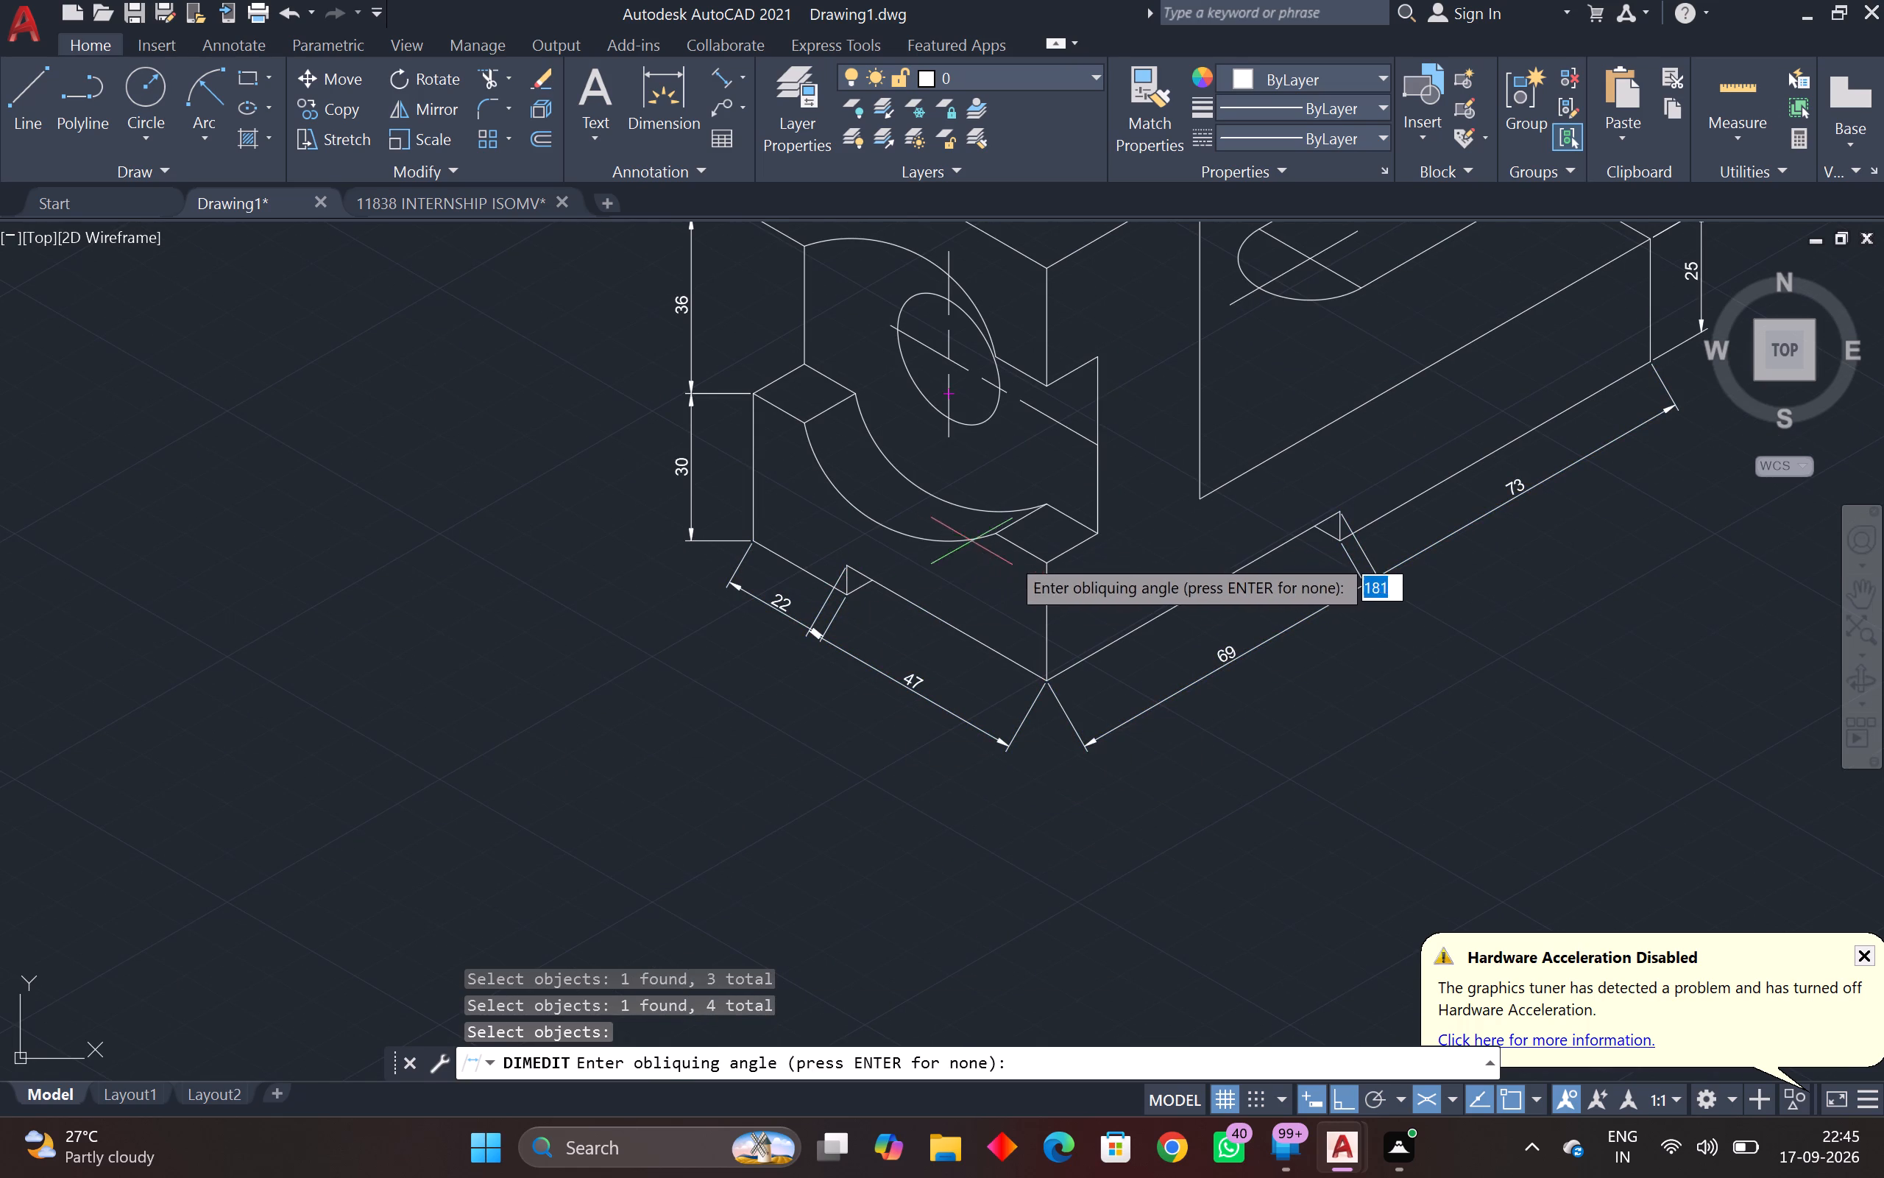
click(1051, 566)
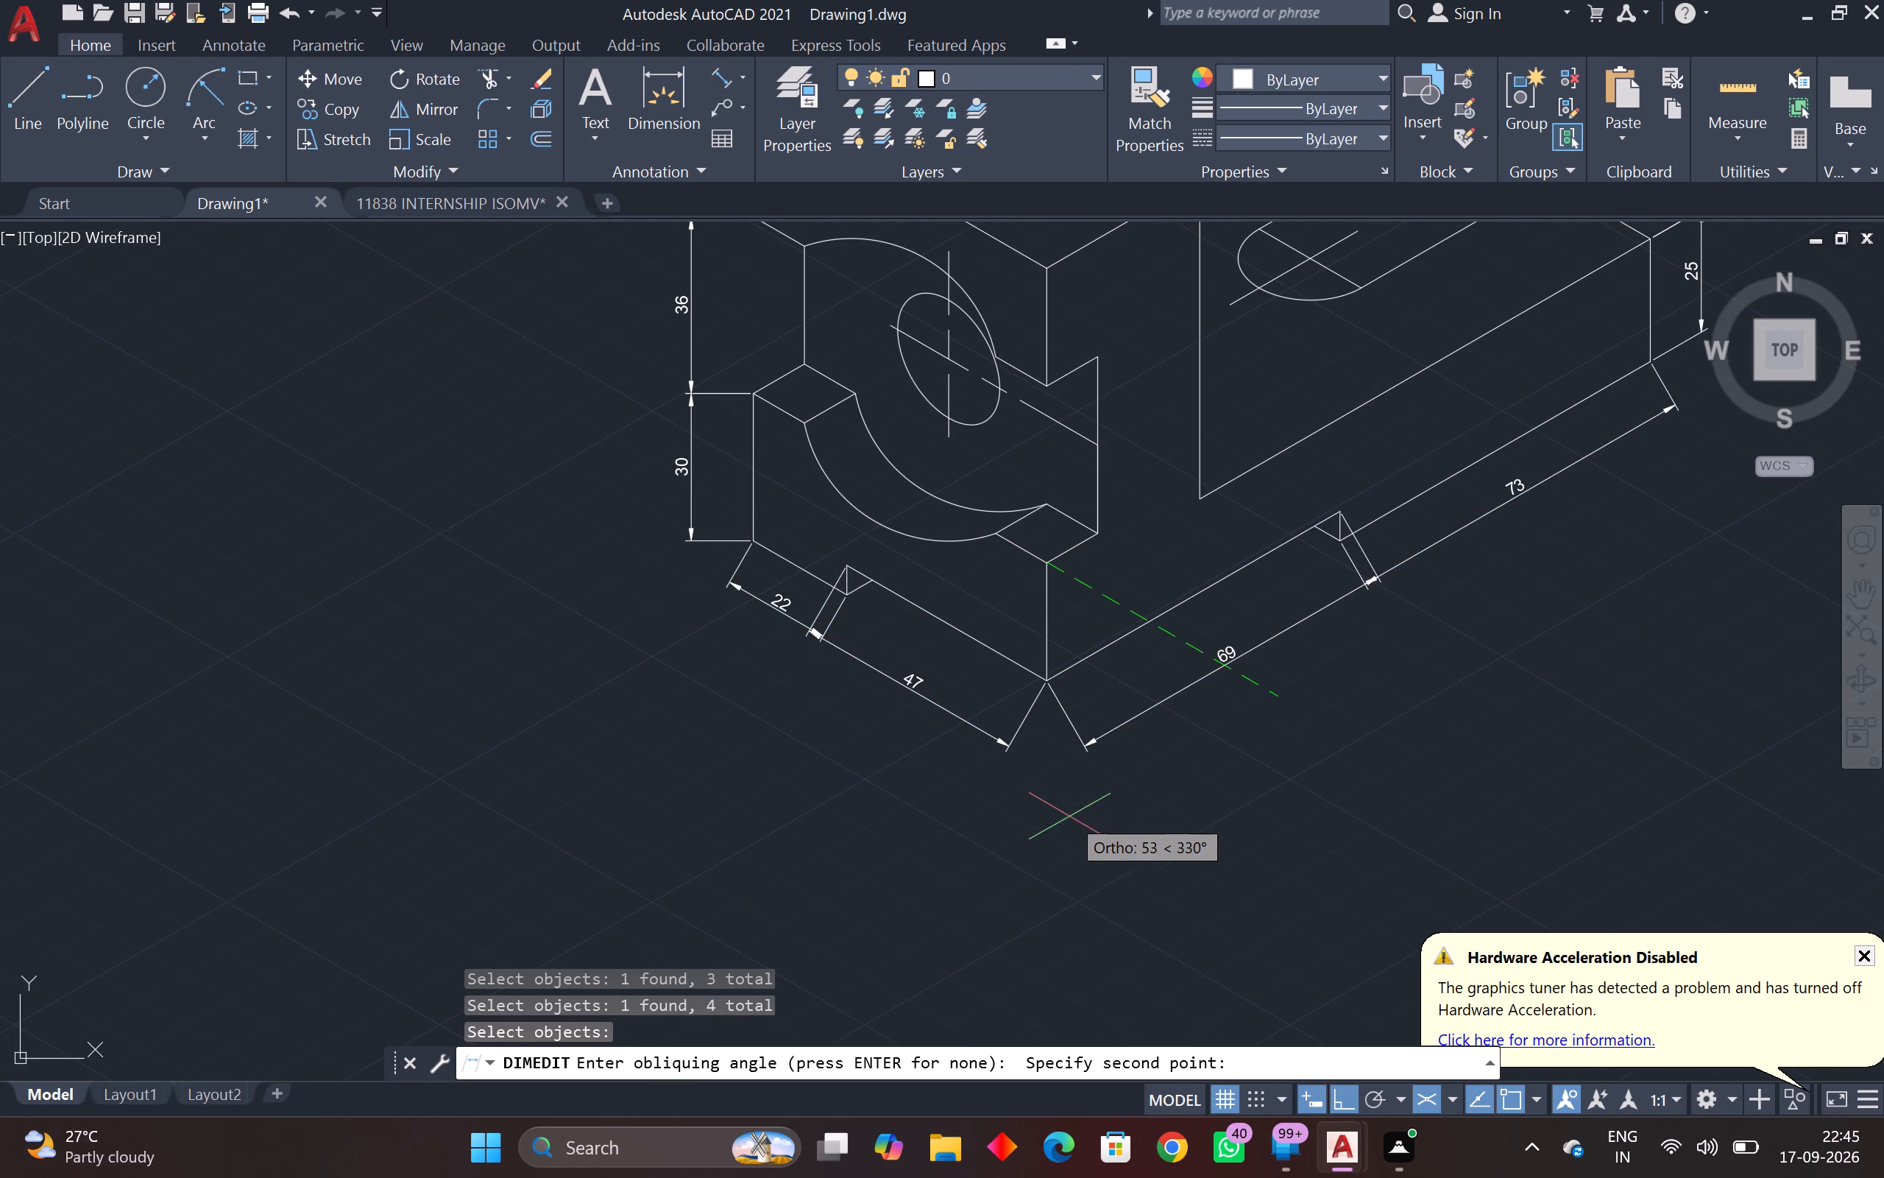
key(F5)
click(1012, 887)
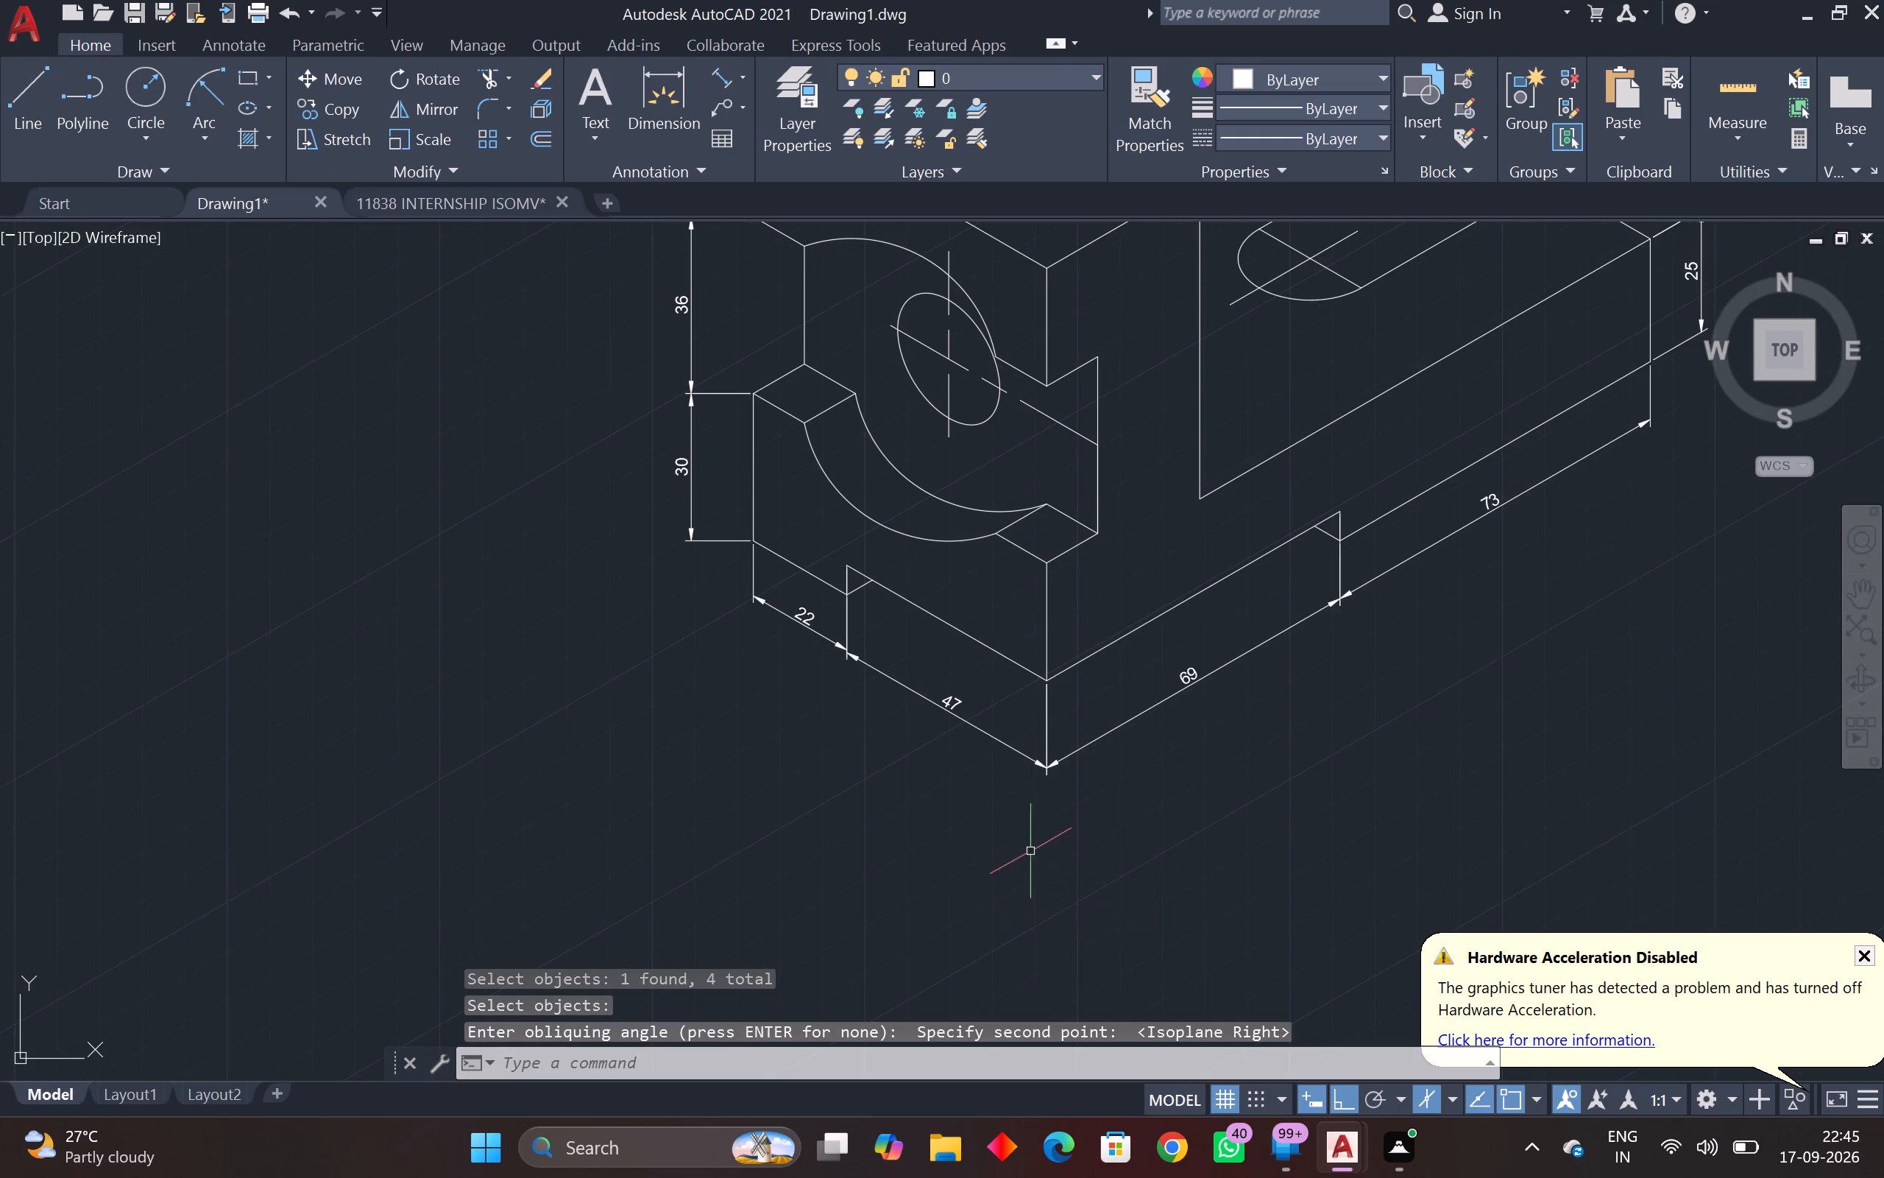
Oblique the stacked 30, 36 and 24 height dimensions and the top 36 dimension to follow the front face's slanted edges.
middle_drag(1054, 694, 1428, 636)
middle_drag(1200, 596, 1282, 661)
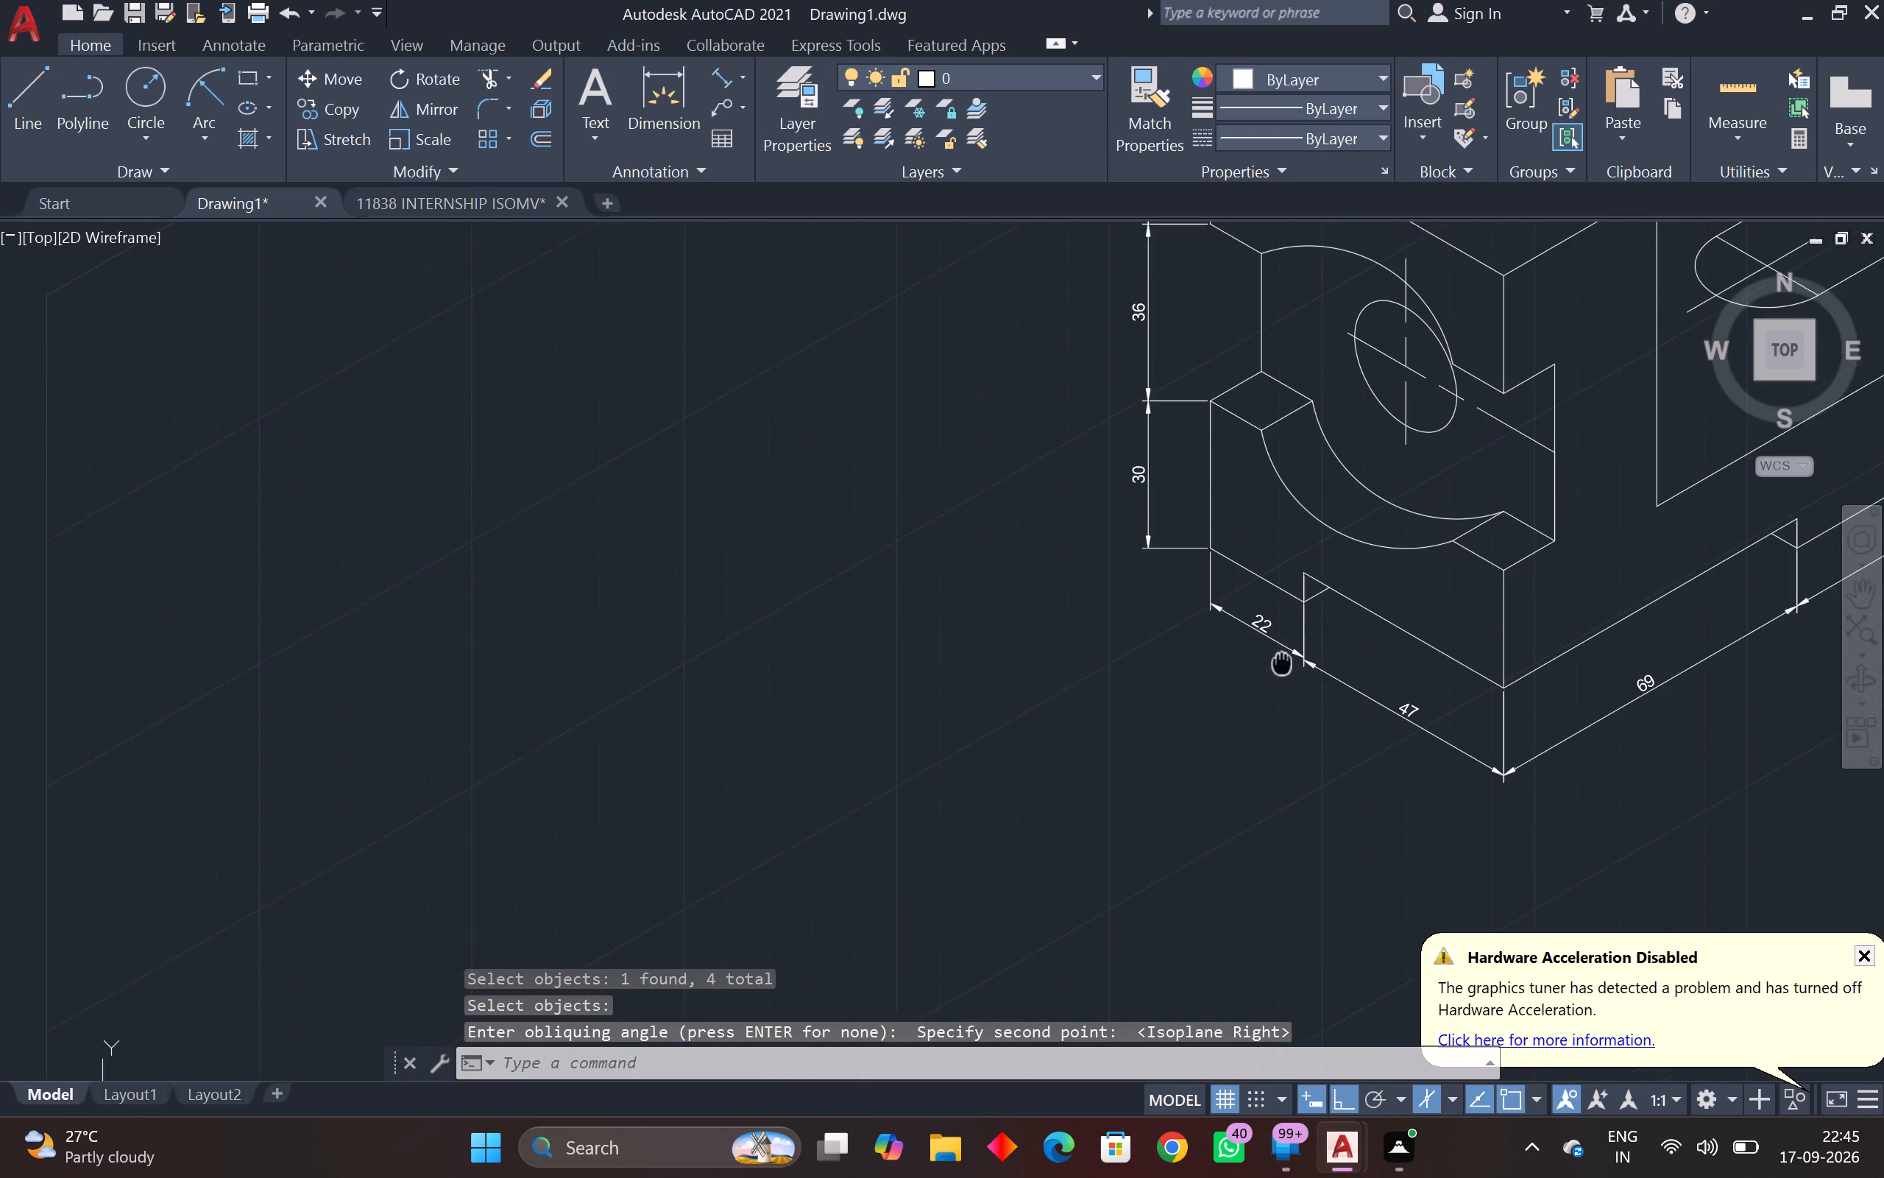
middle_drag(1282, 661, 1268, 645)
middle_drag(1122, 518, 1183, 676)
key(space)
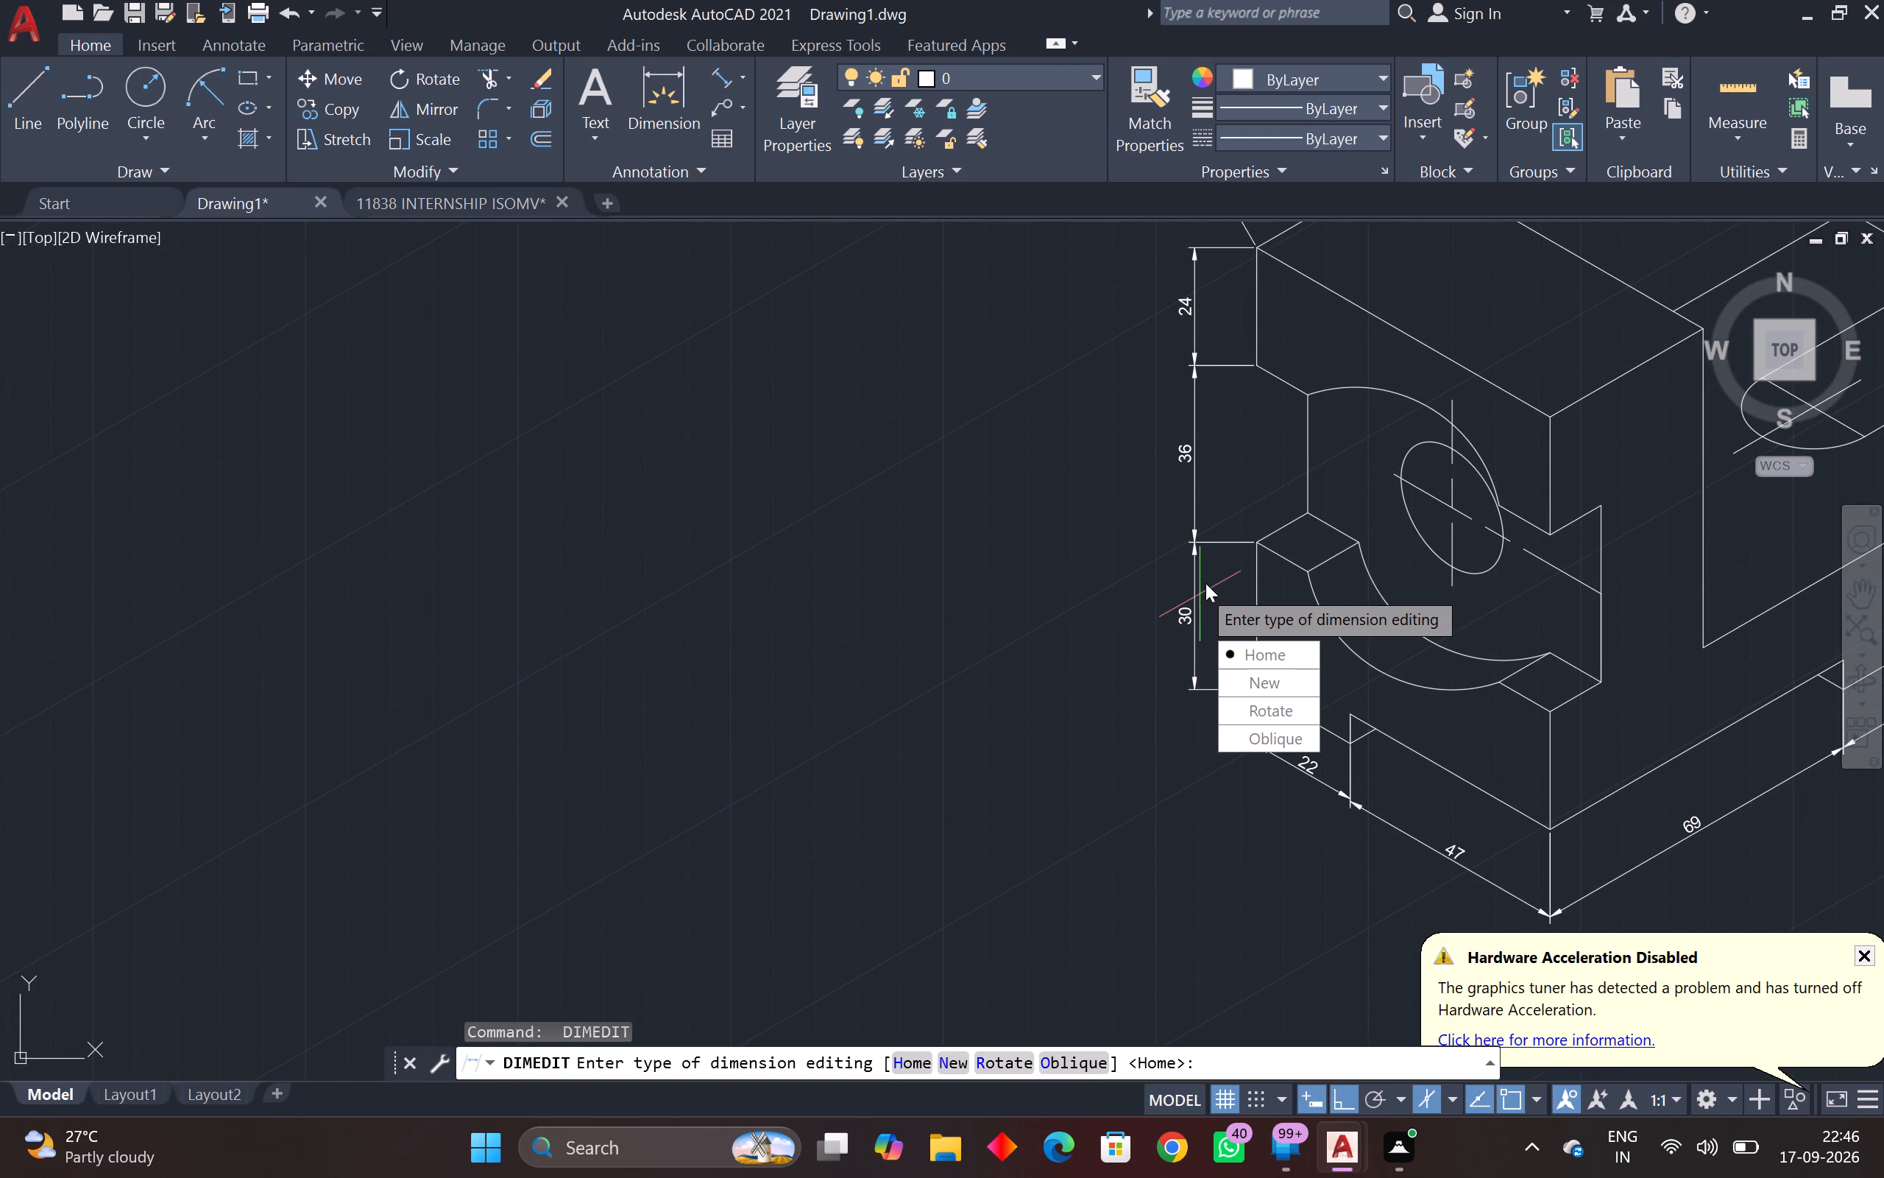
drag(1279, 744, 1200, 588)
click(1192, 494)
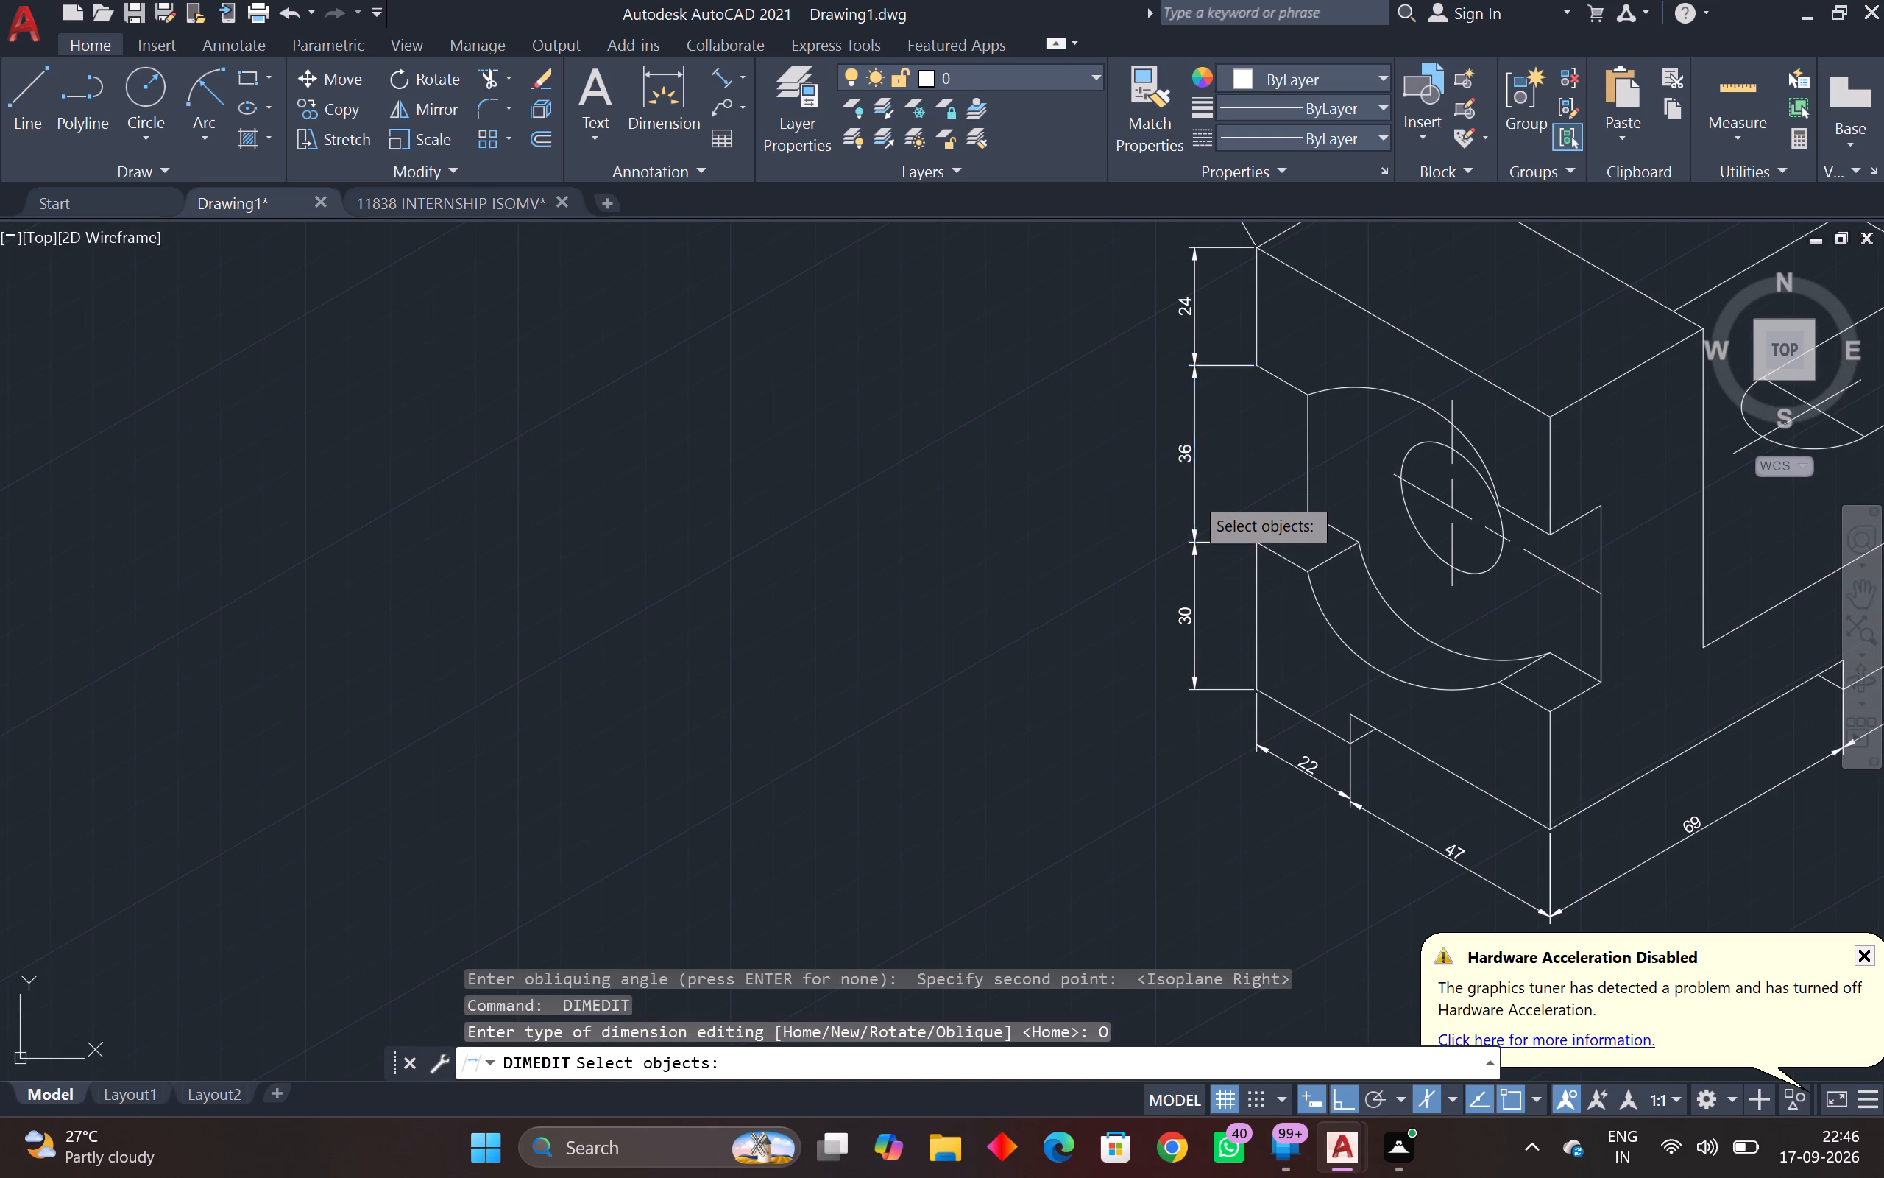
click(1197, 572)
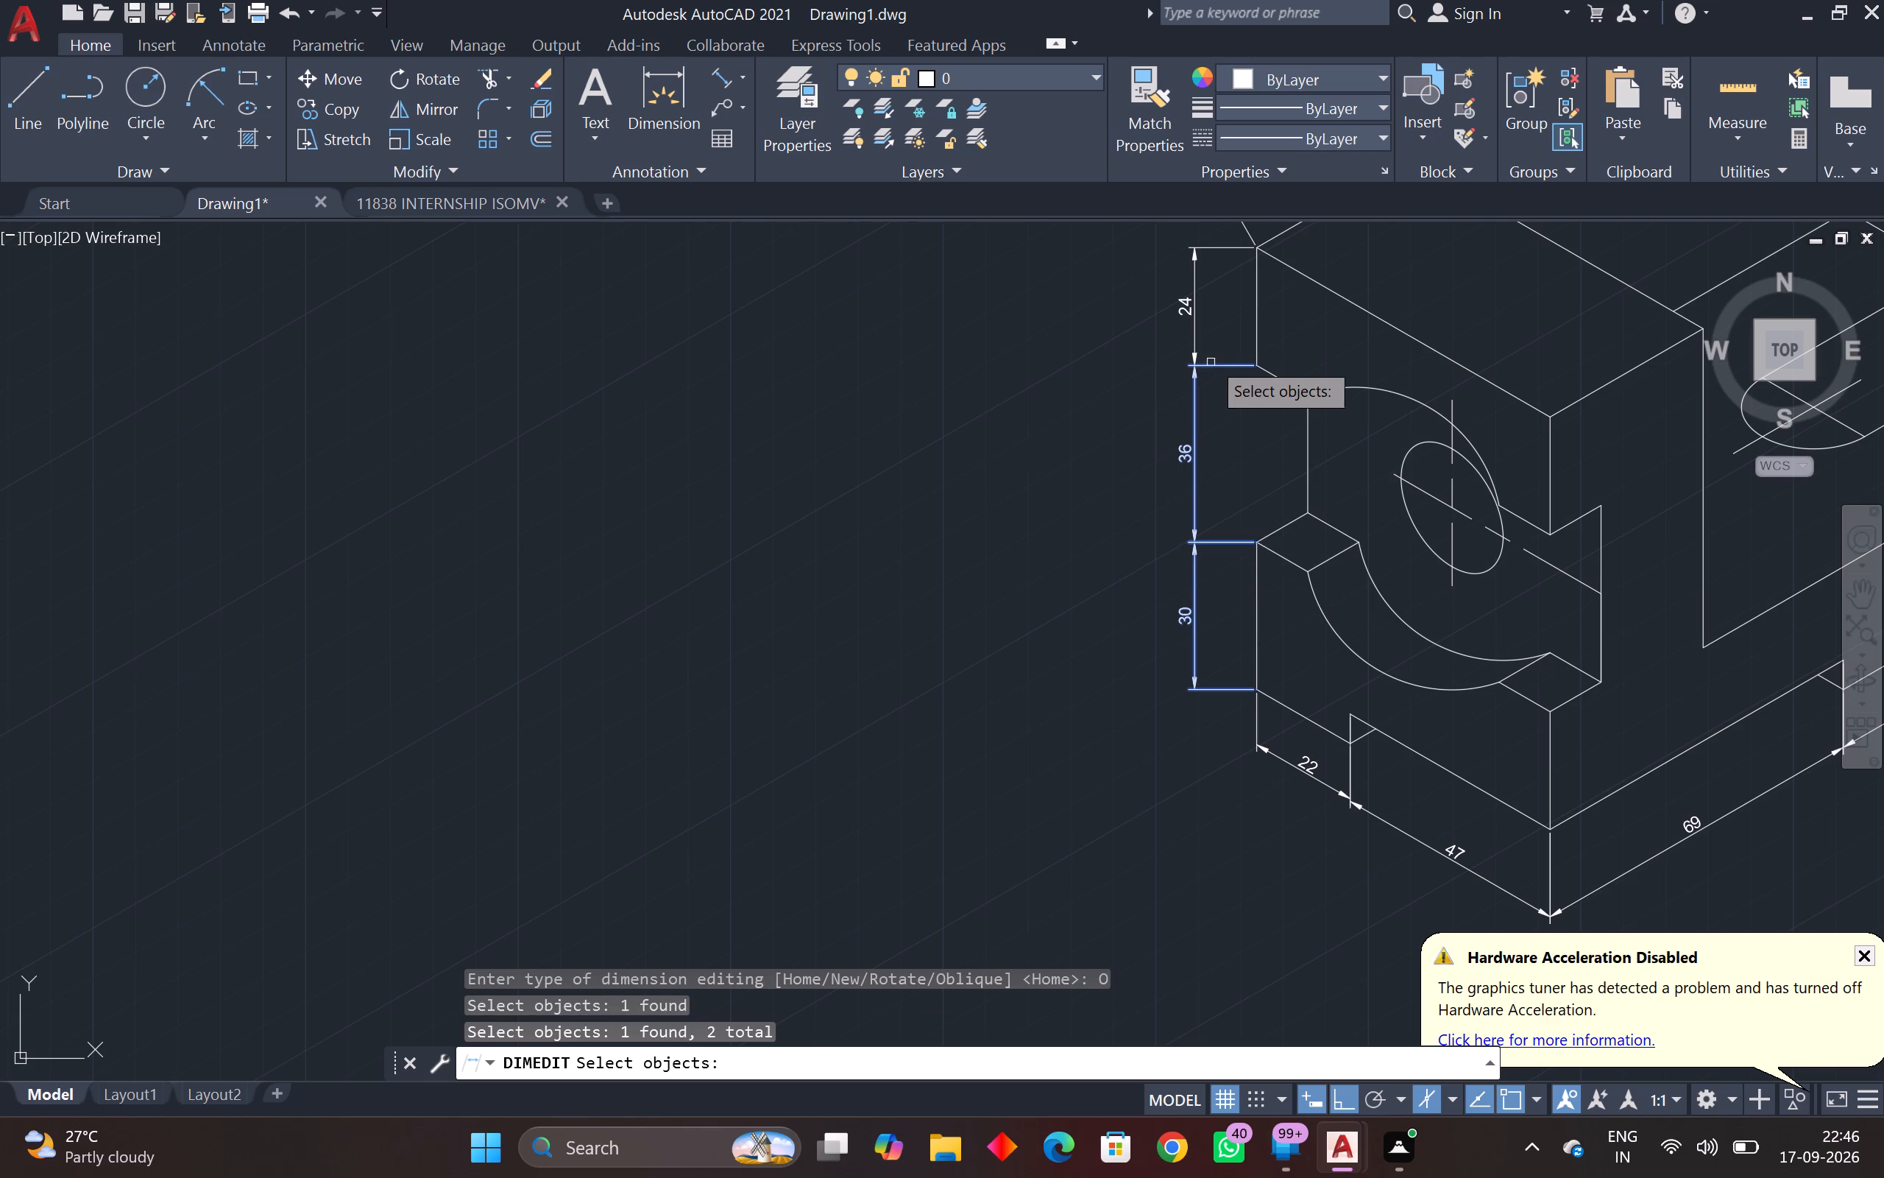
click(1191, 325)
scroll(1196, 322, down, 2)
middle_drag(1196, 322, 1156, 391)
click(1189, 329)
middle_drag(1180, 388, 1121, 470)
key(space)
scroll(1129, 464, up, 3)
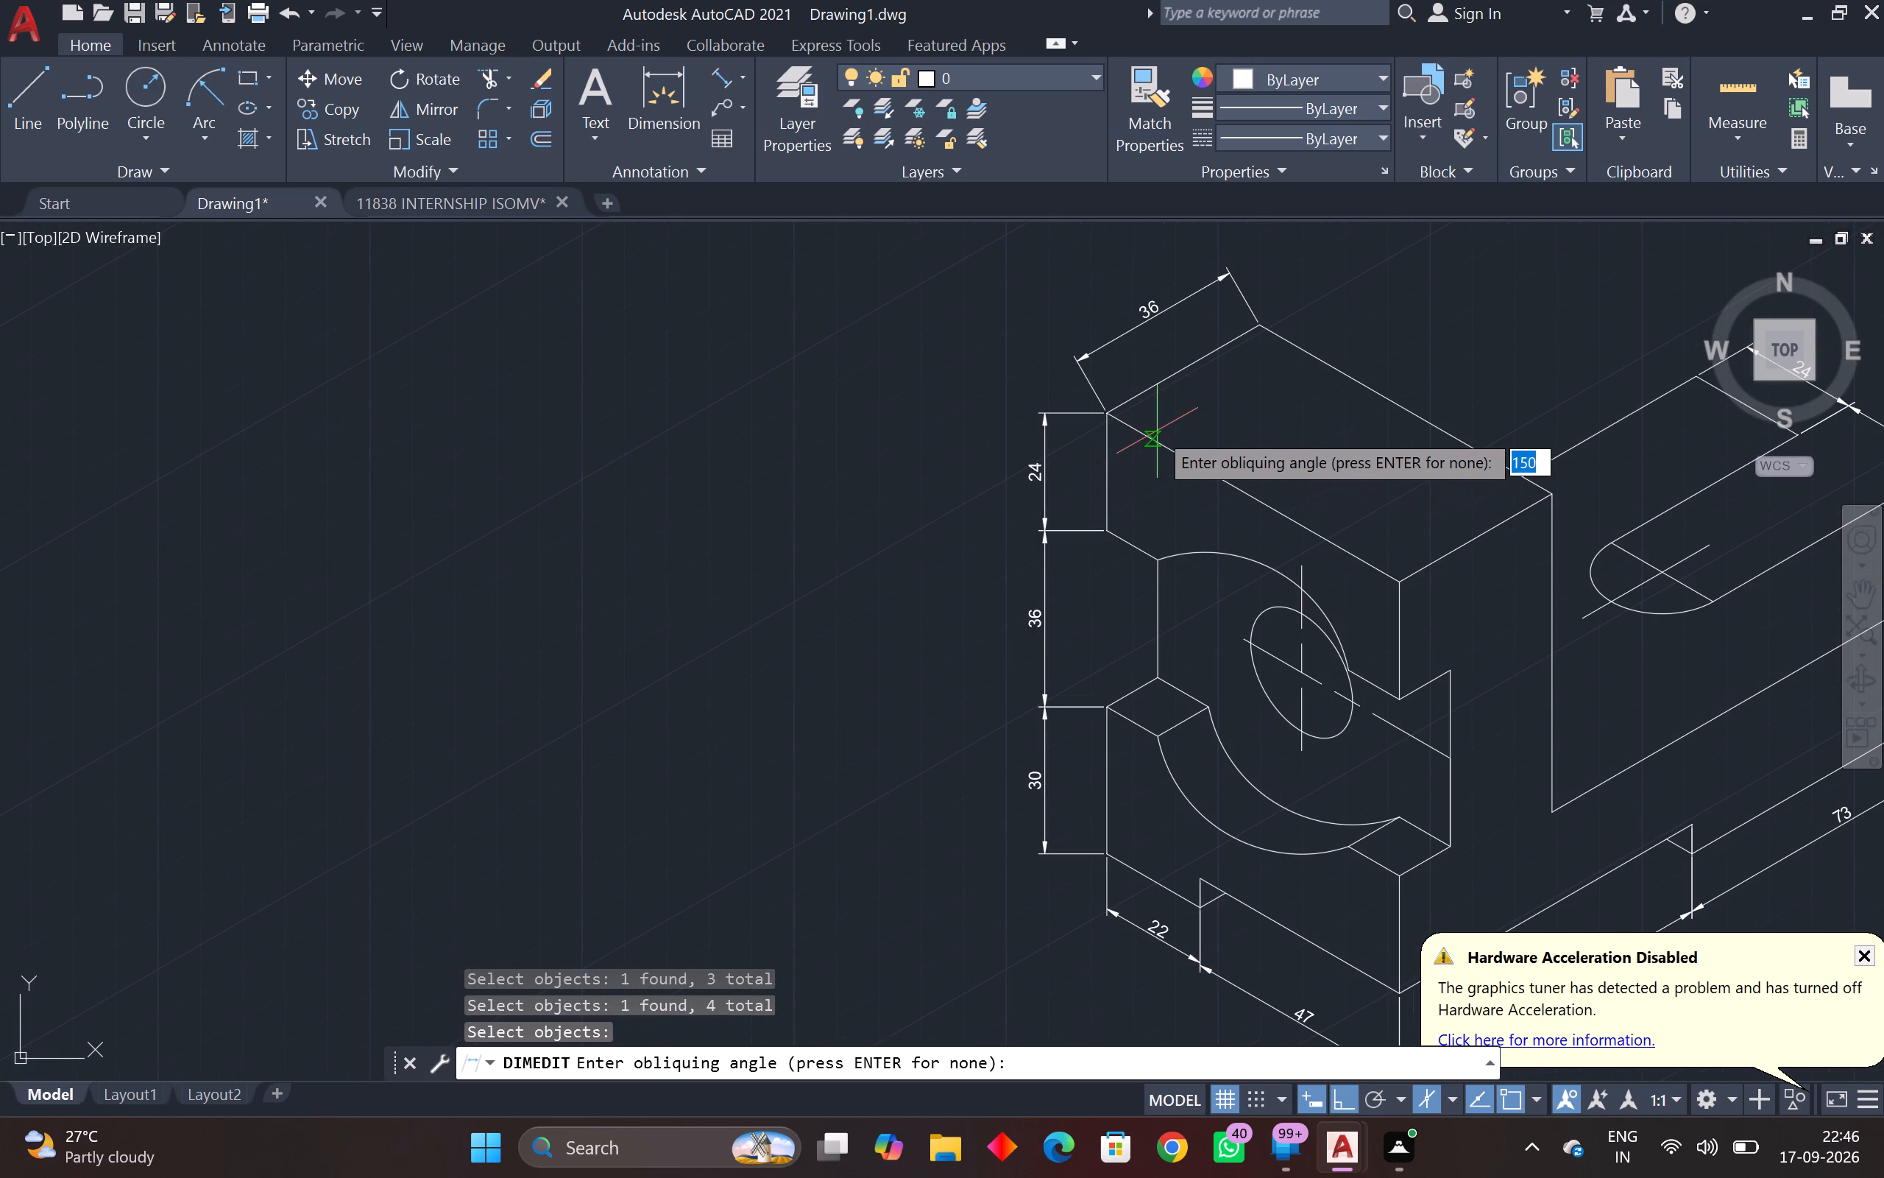
click(1154, 433)
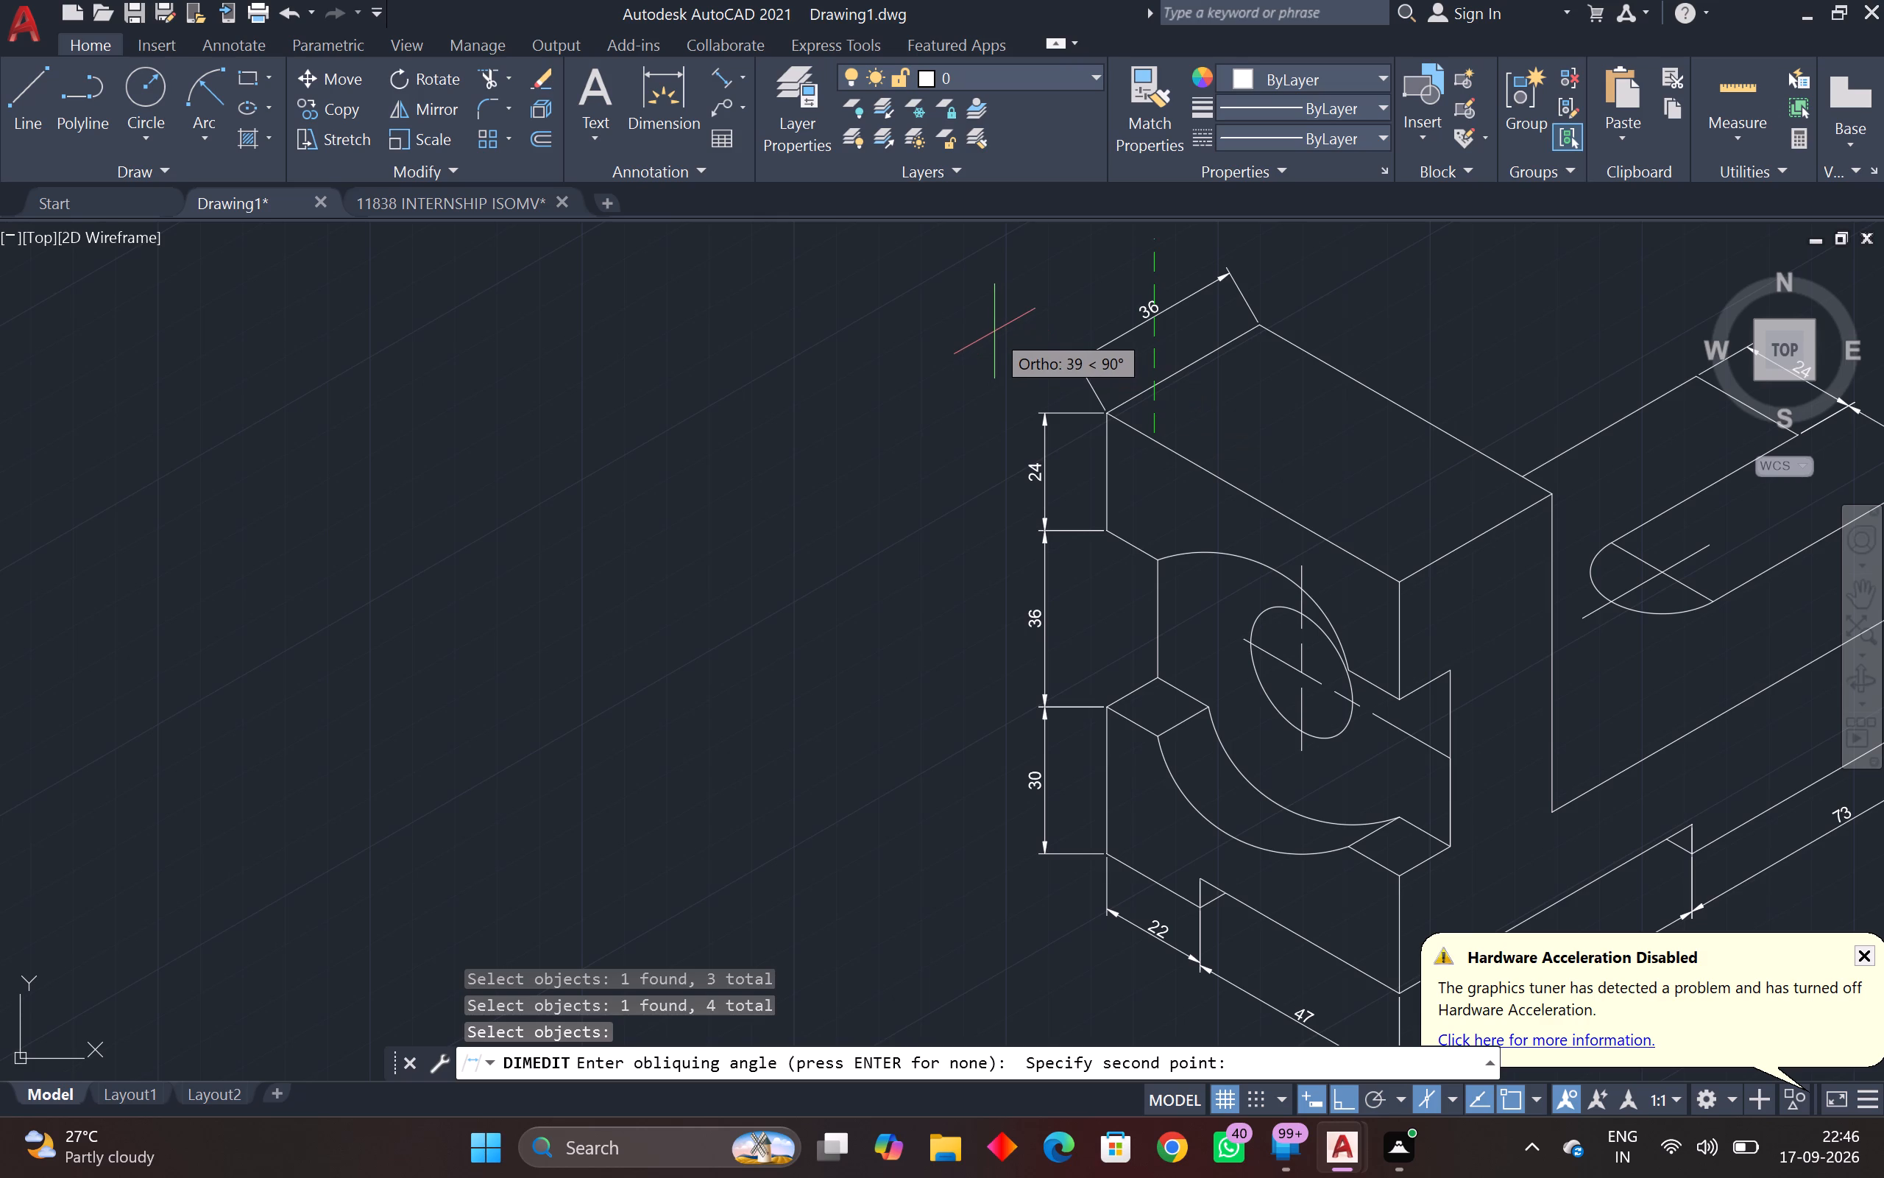
key(F5)
click(980, 330)
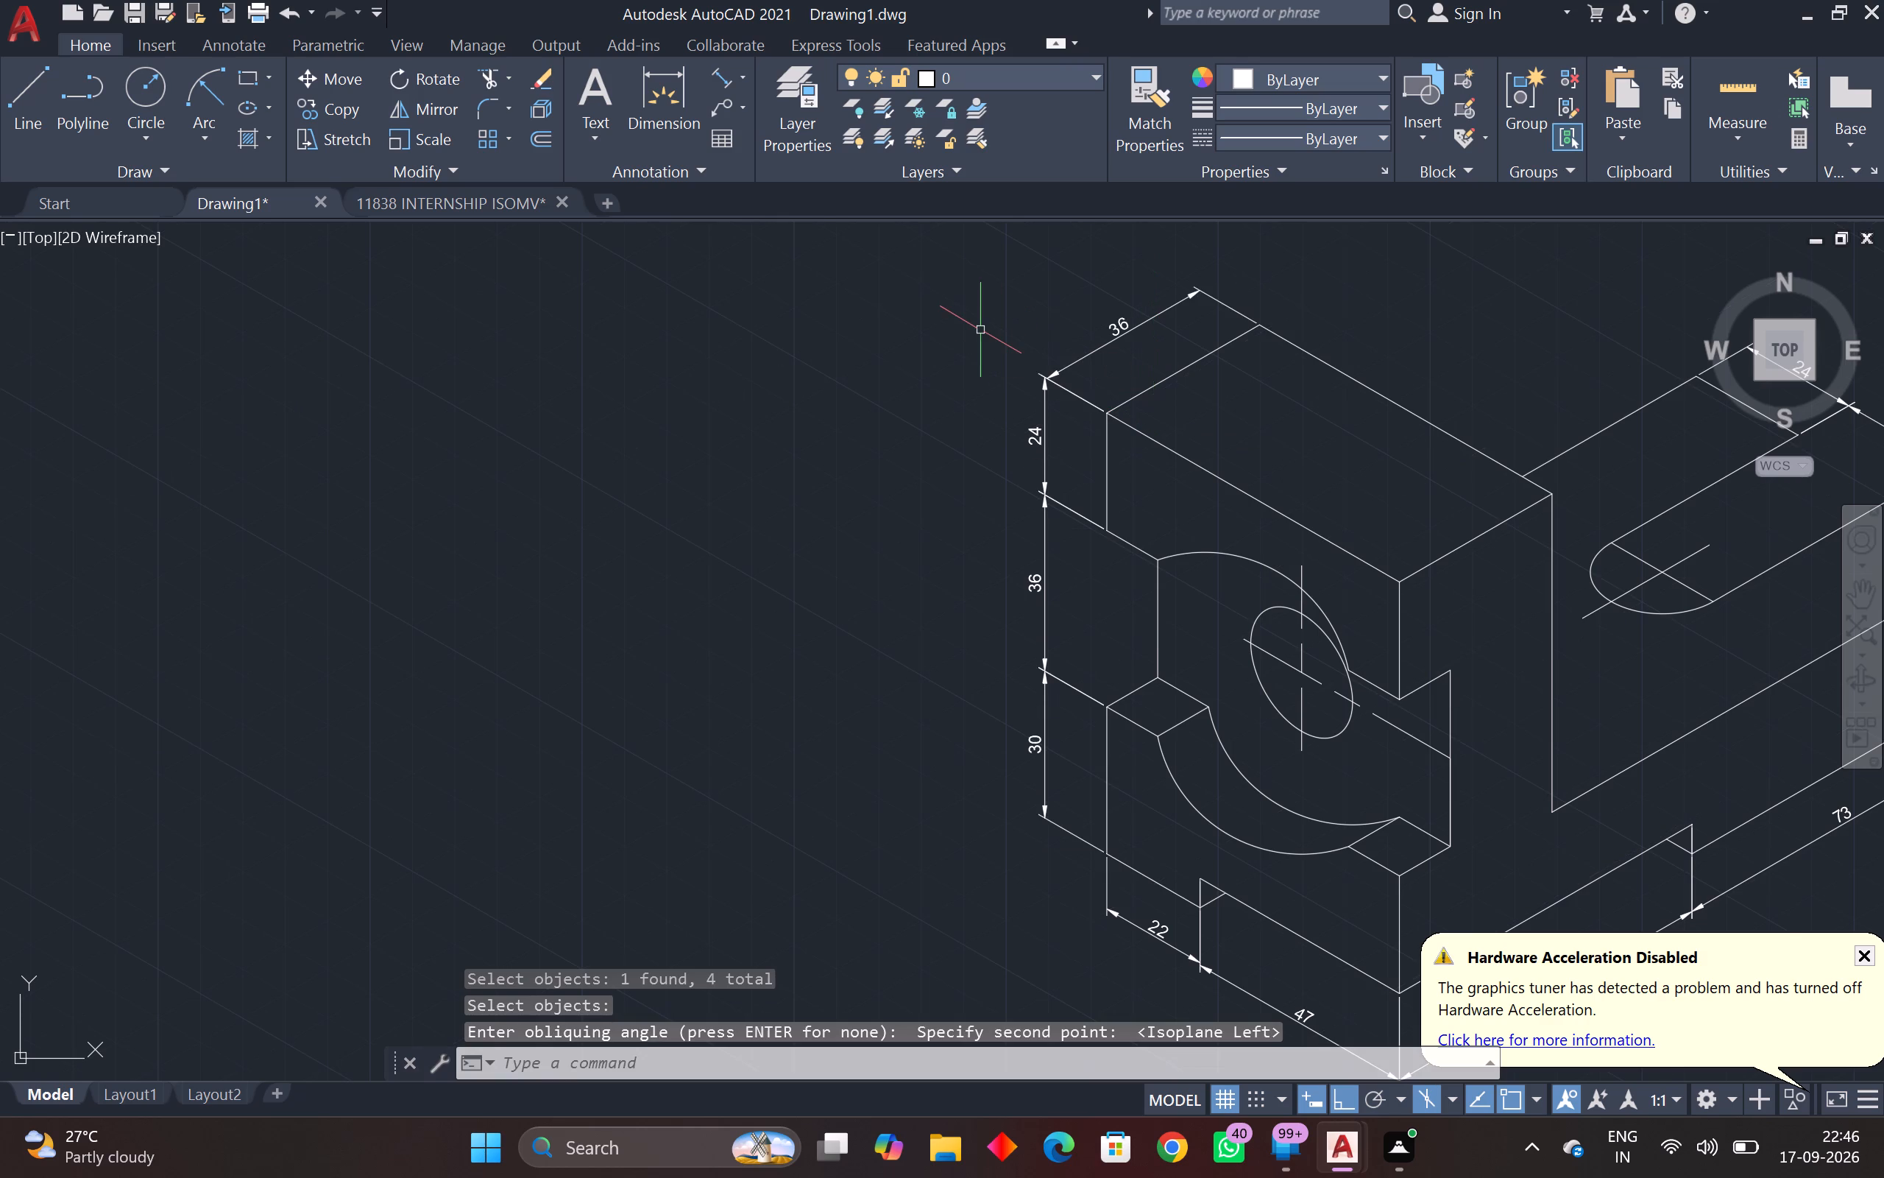
key(Escape)
key(Escape)
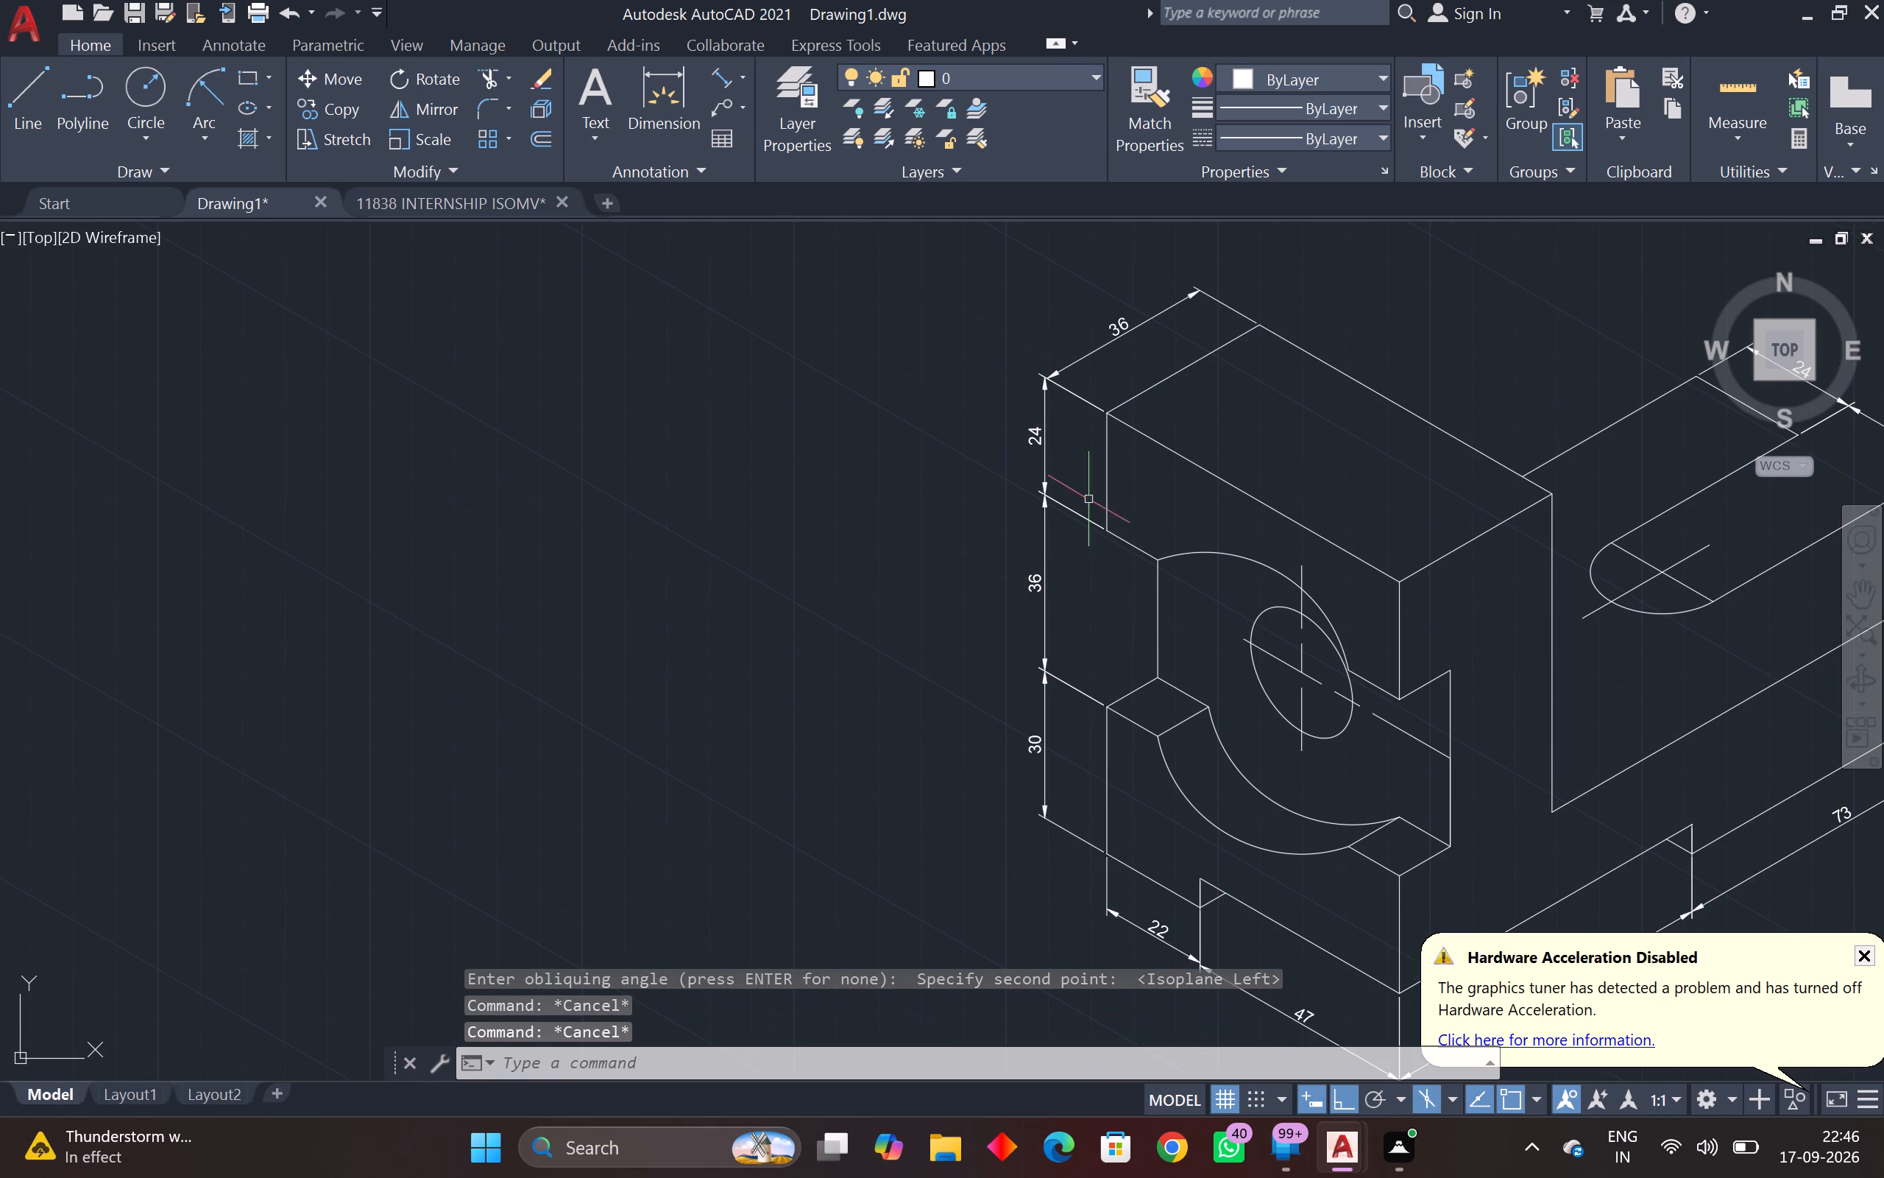
Add a radius dimension to the large upper arc on the front face, with its text placed above the arc.
middle_drag(1147, 579, 853, 571)
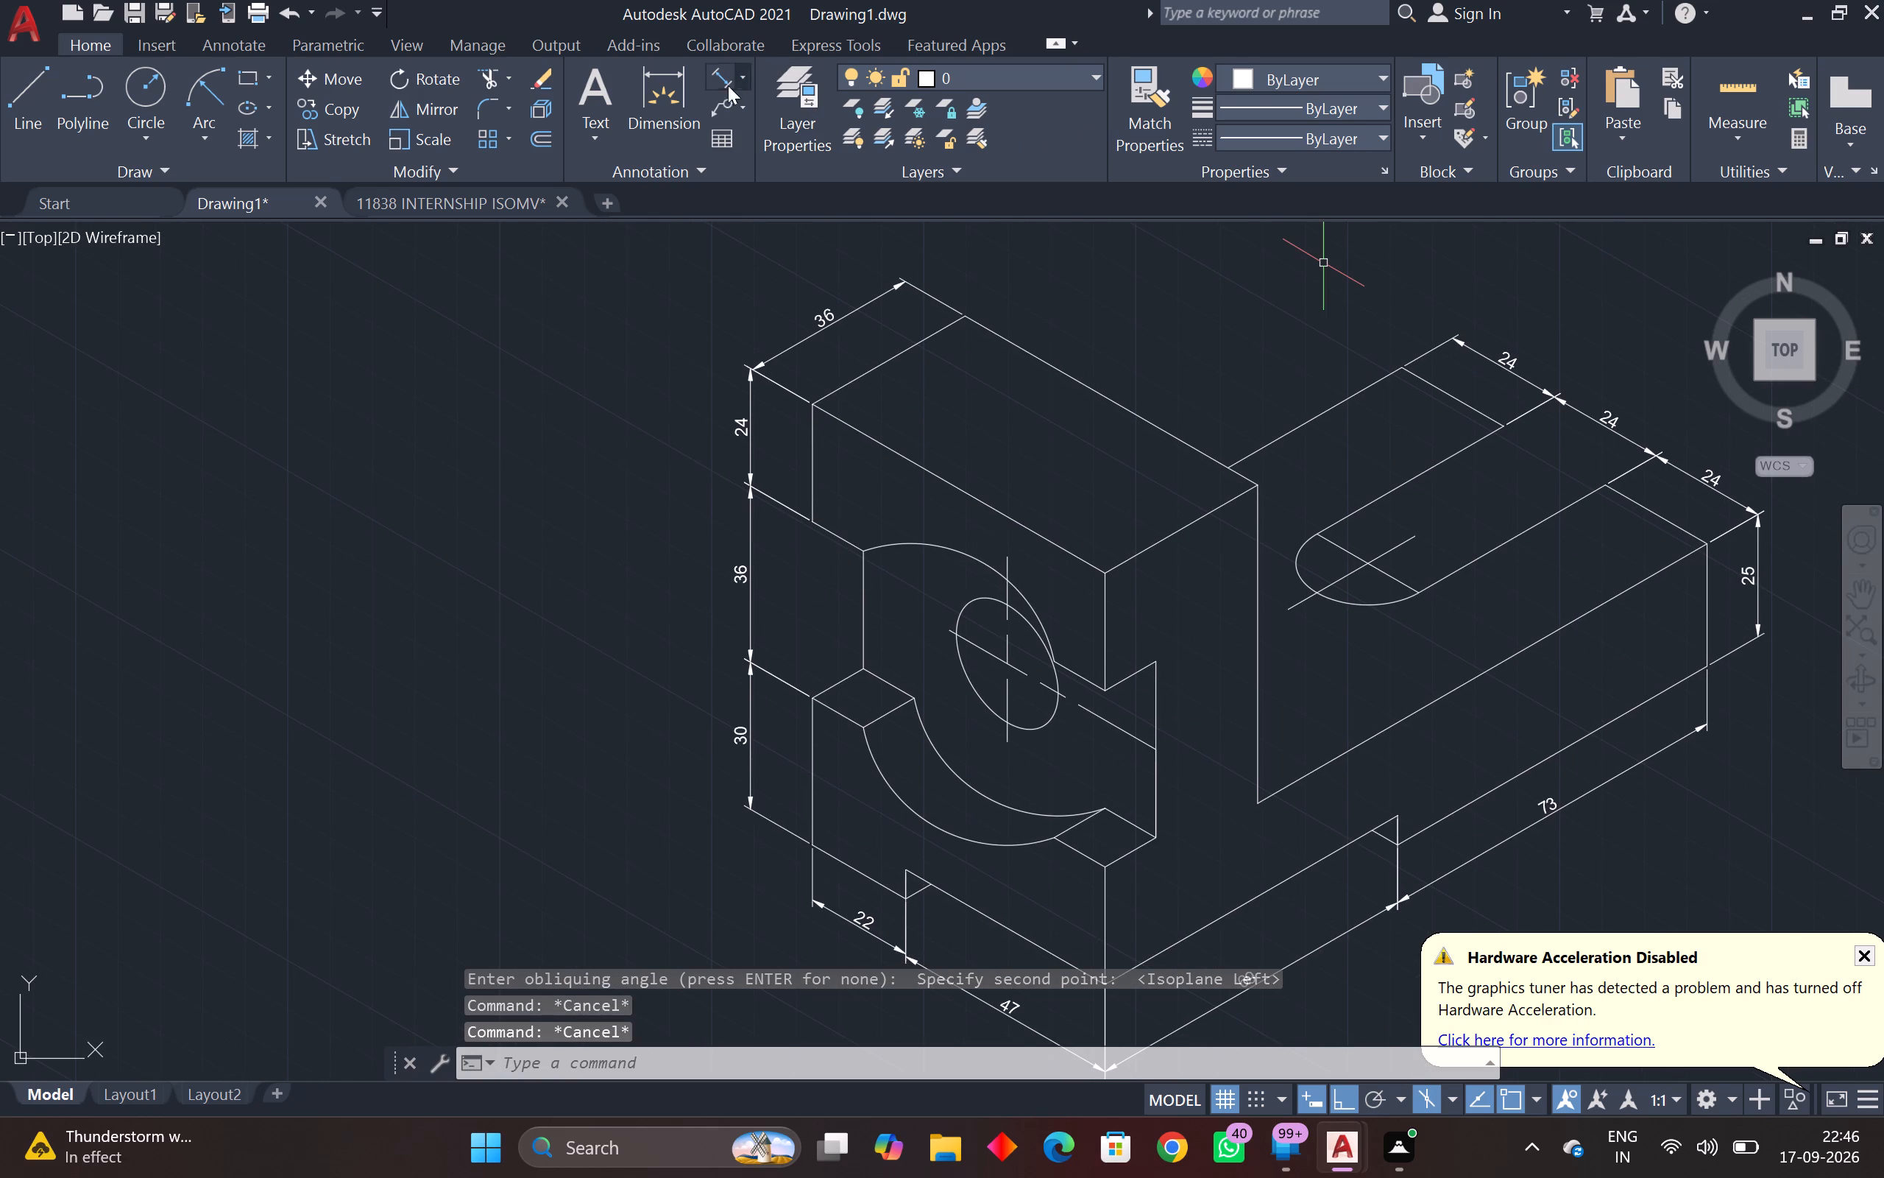
click(739, 70)
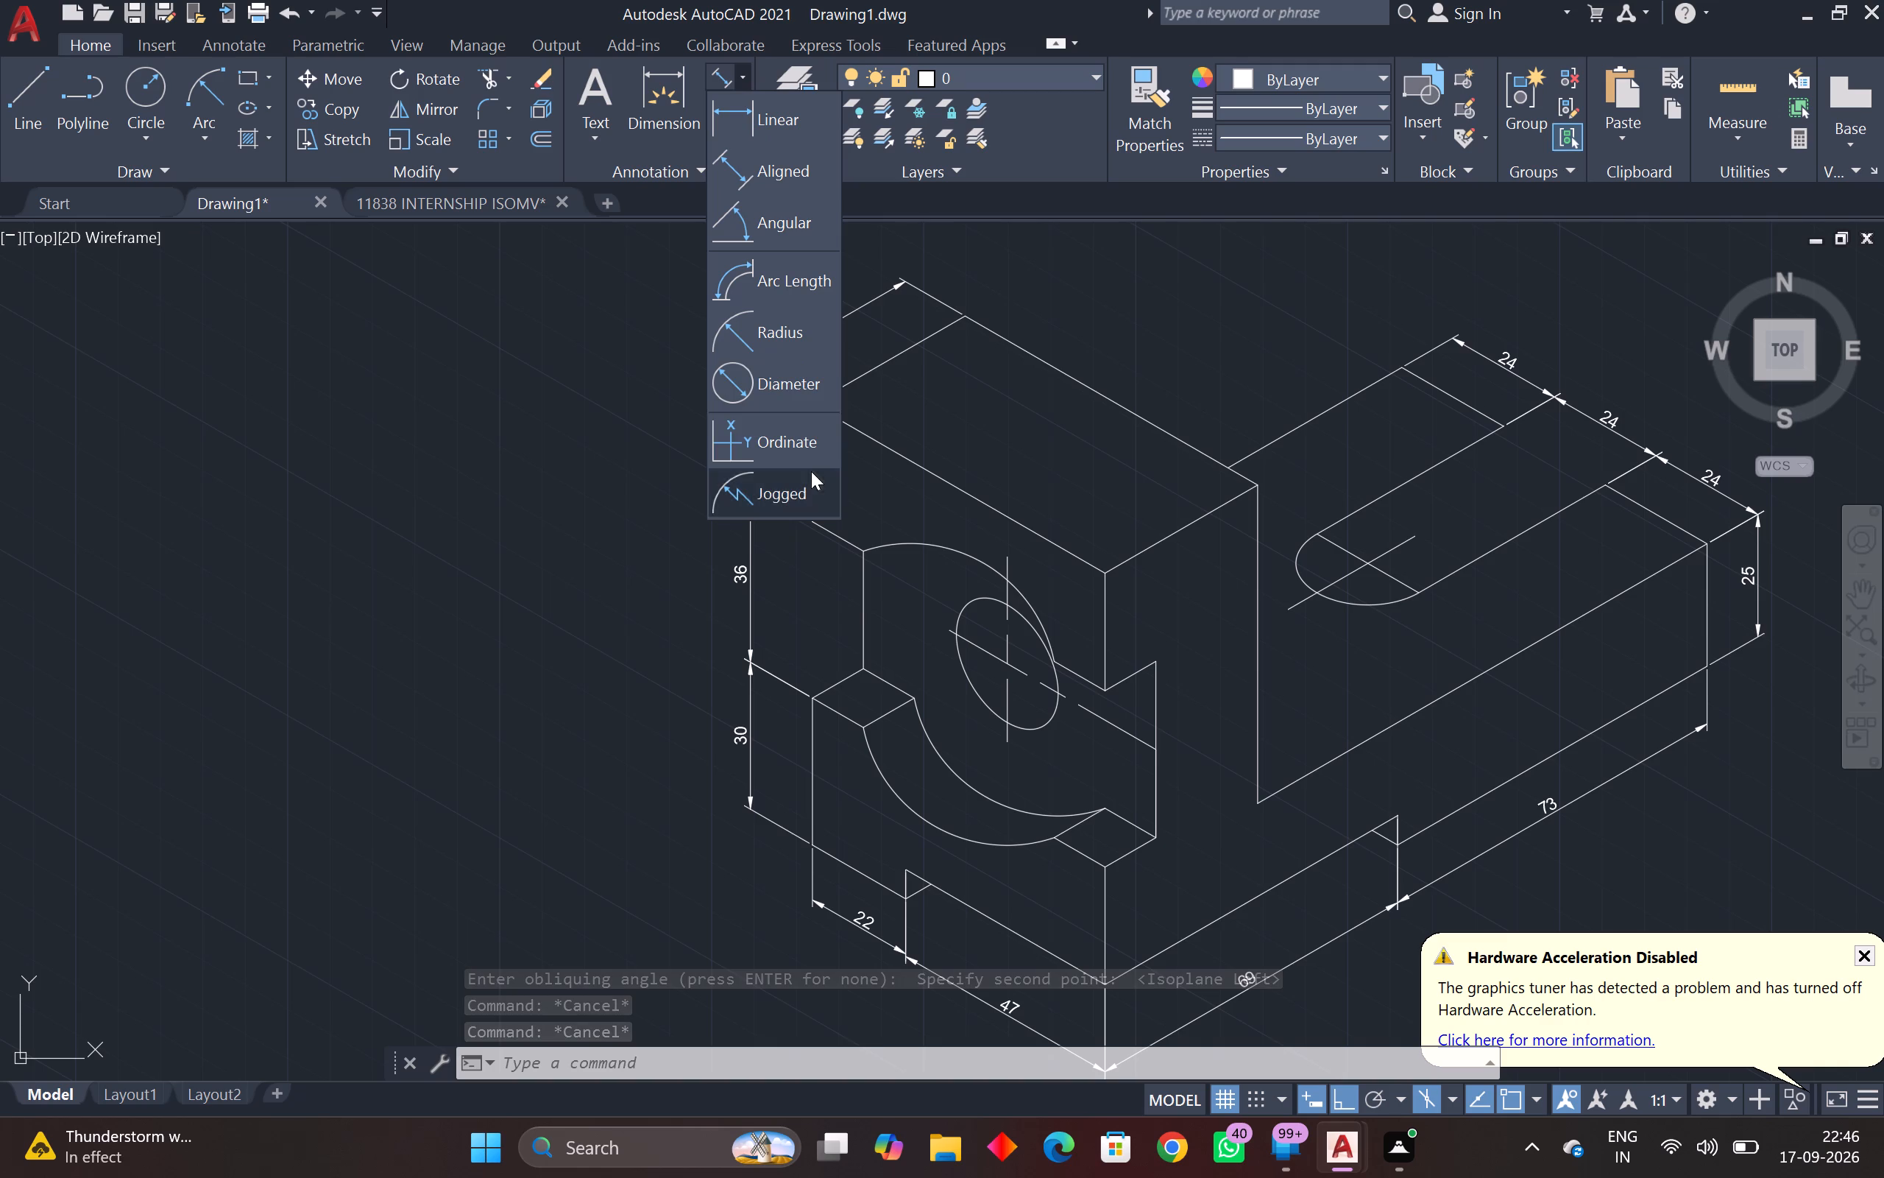
click(818, 353)
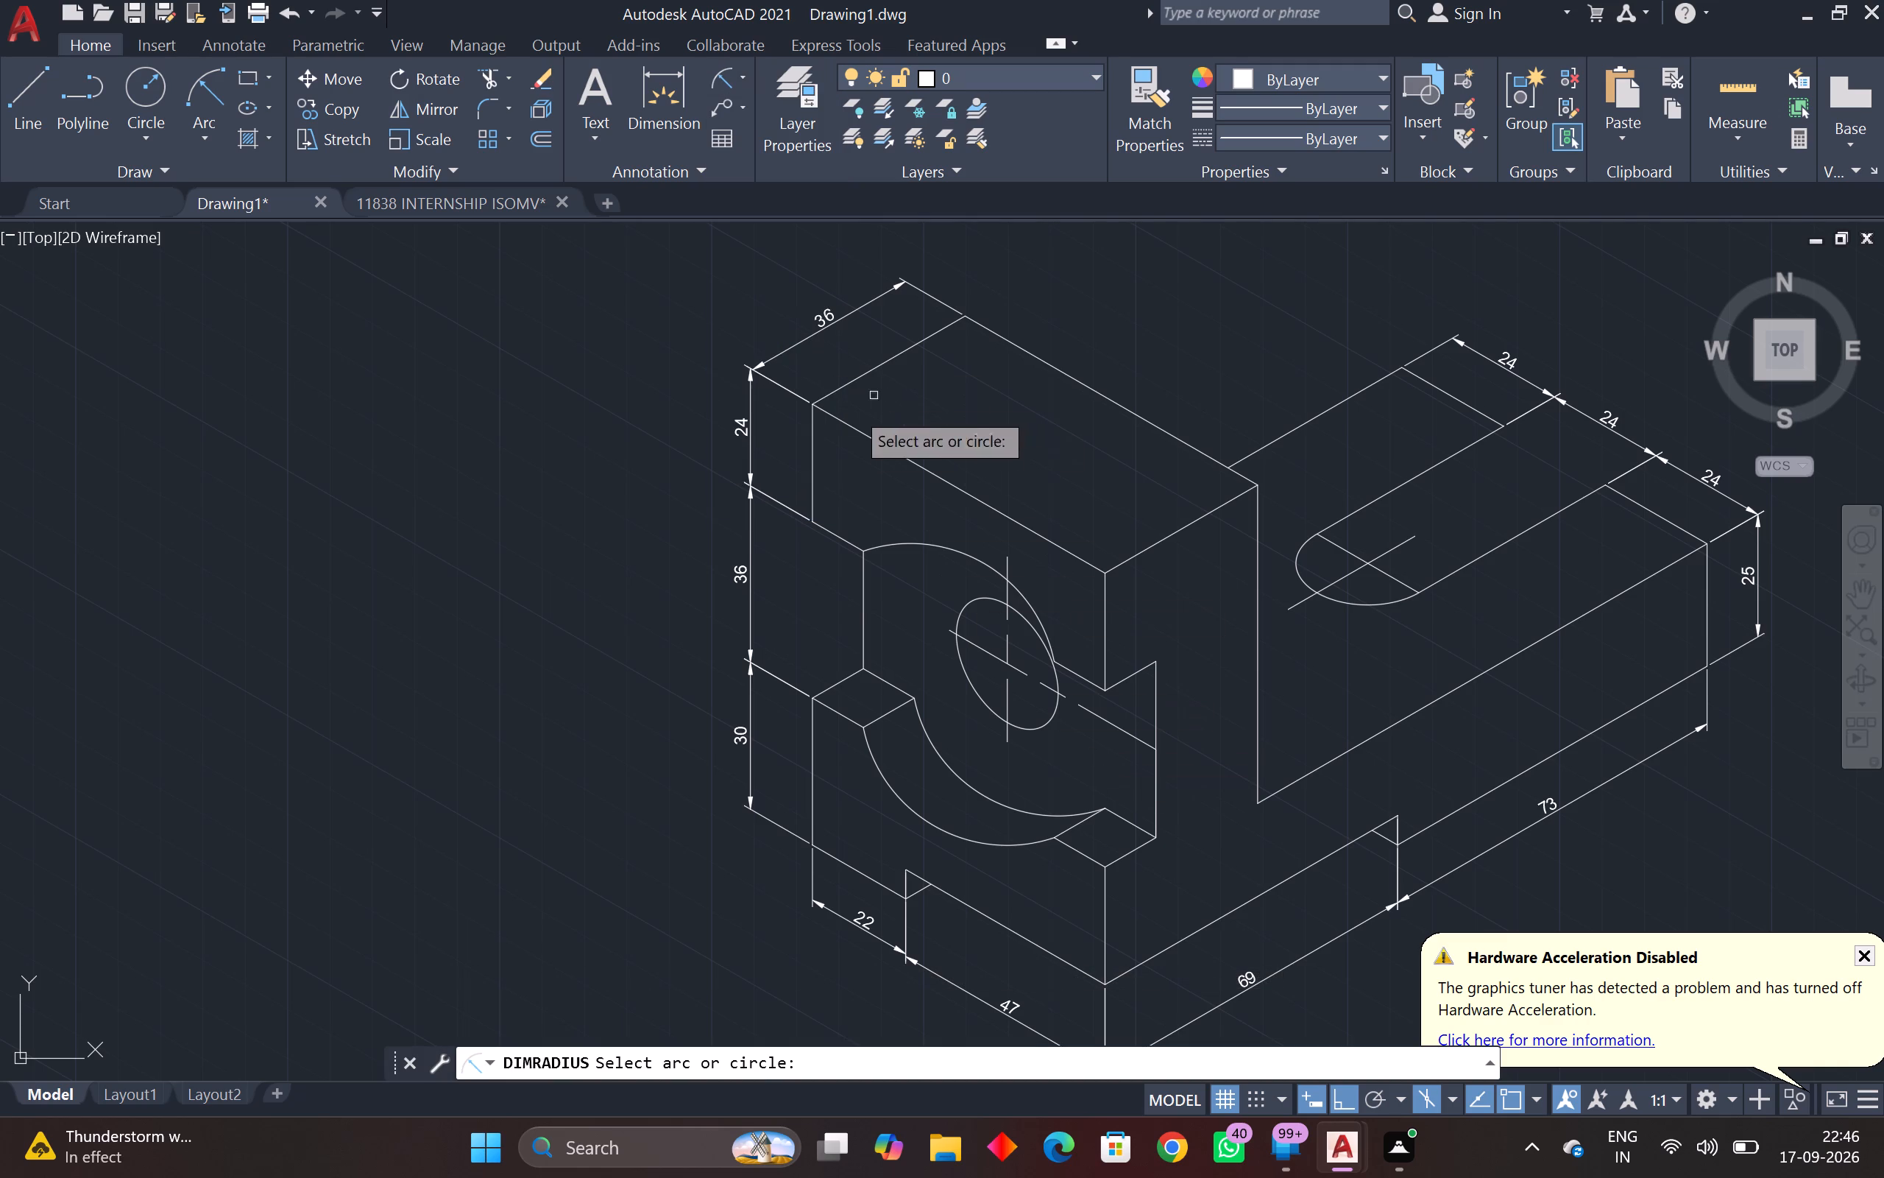
click(953, 550)
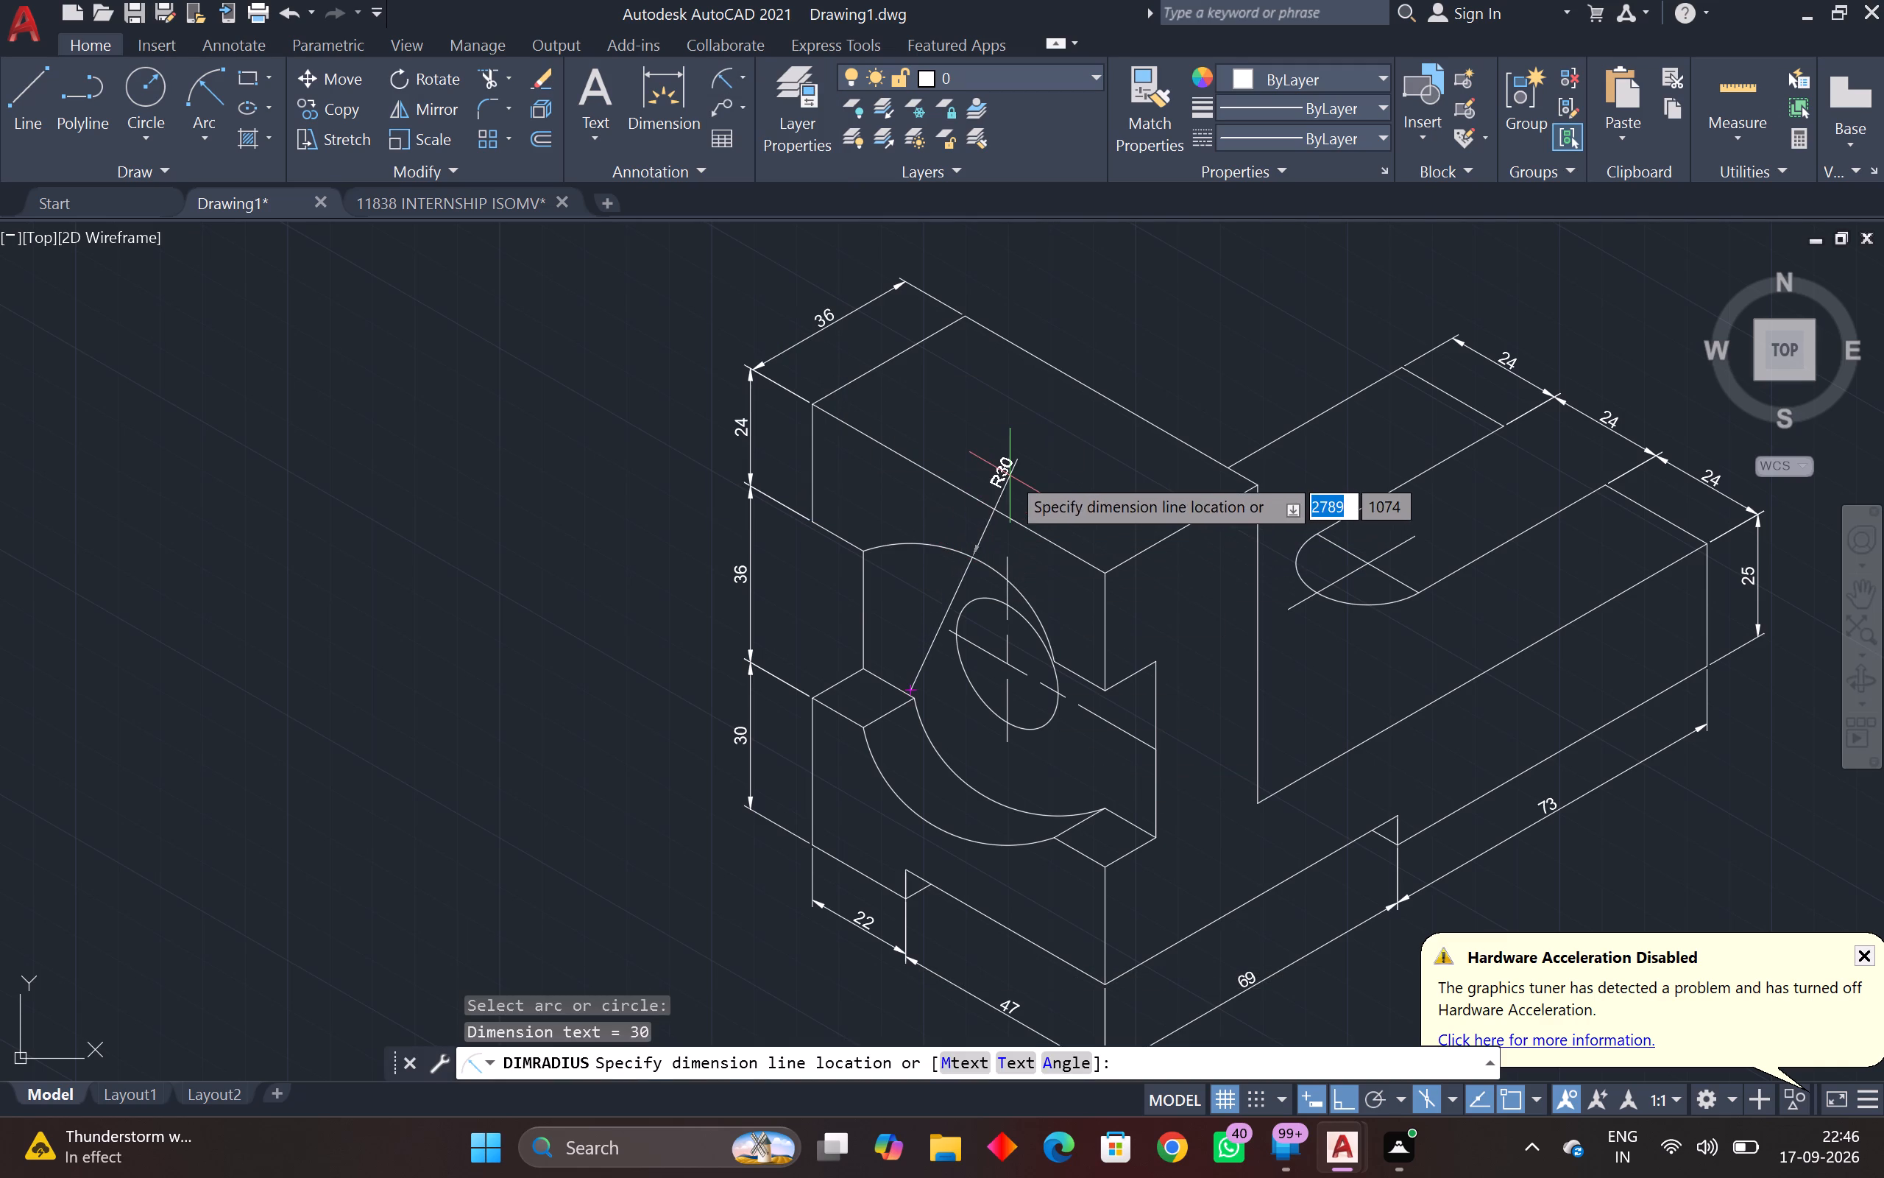
click(1010, 473)
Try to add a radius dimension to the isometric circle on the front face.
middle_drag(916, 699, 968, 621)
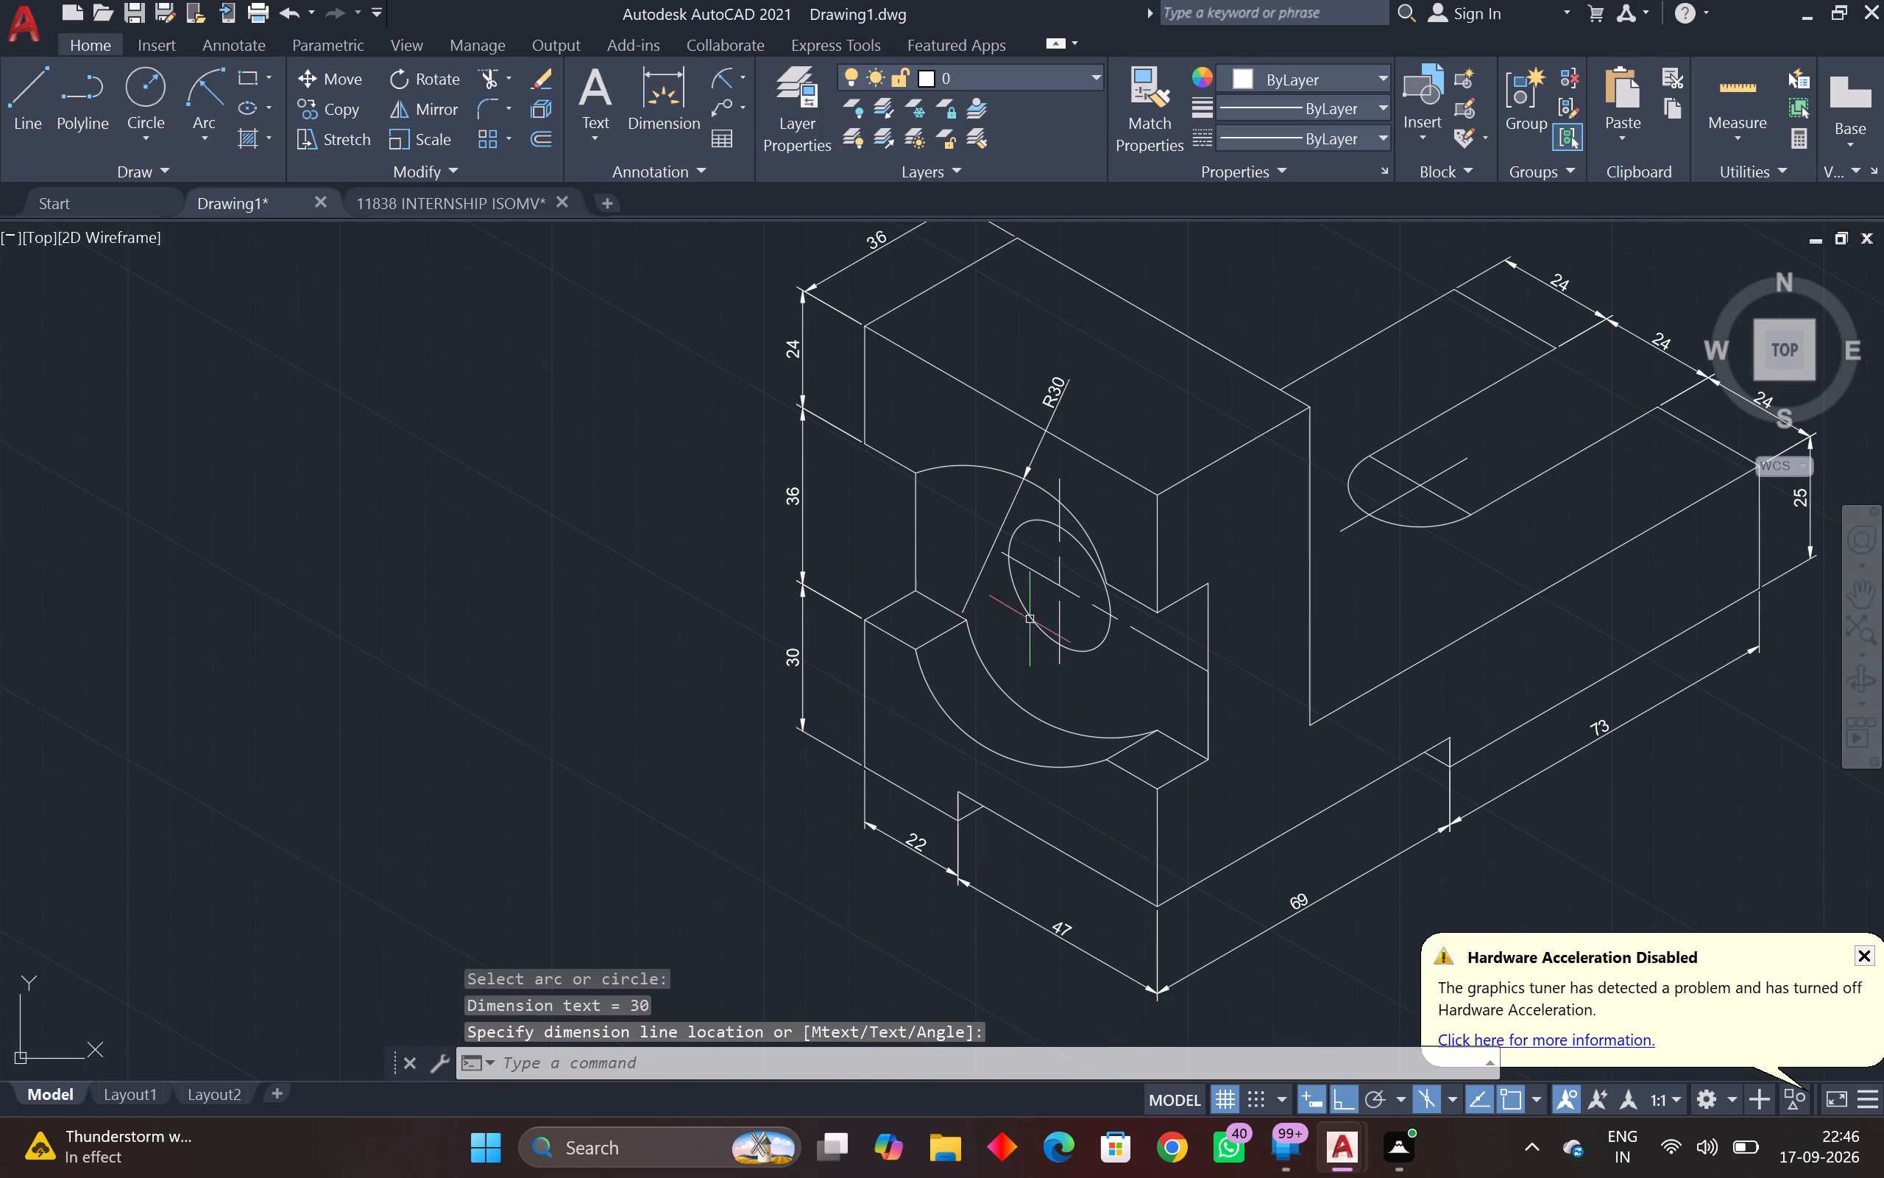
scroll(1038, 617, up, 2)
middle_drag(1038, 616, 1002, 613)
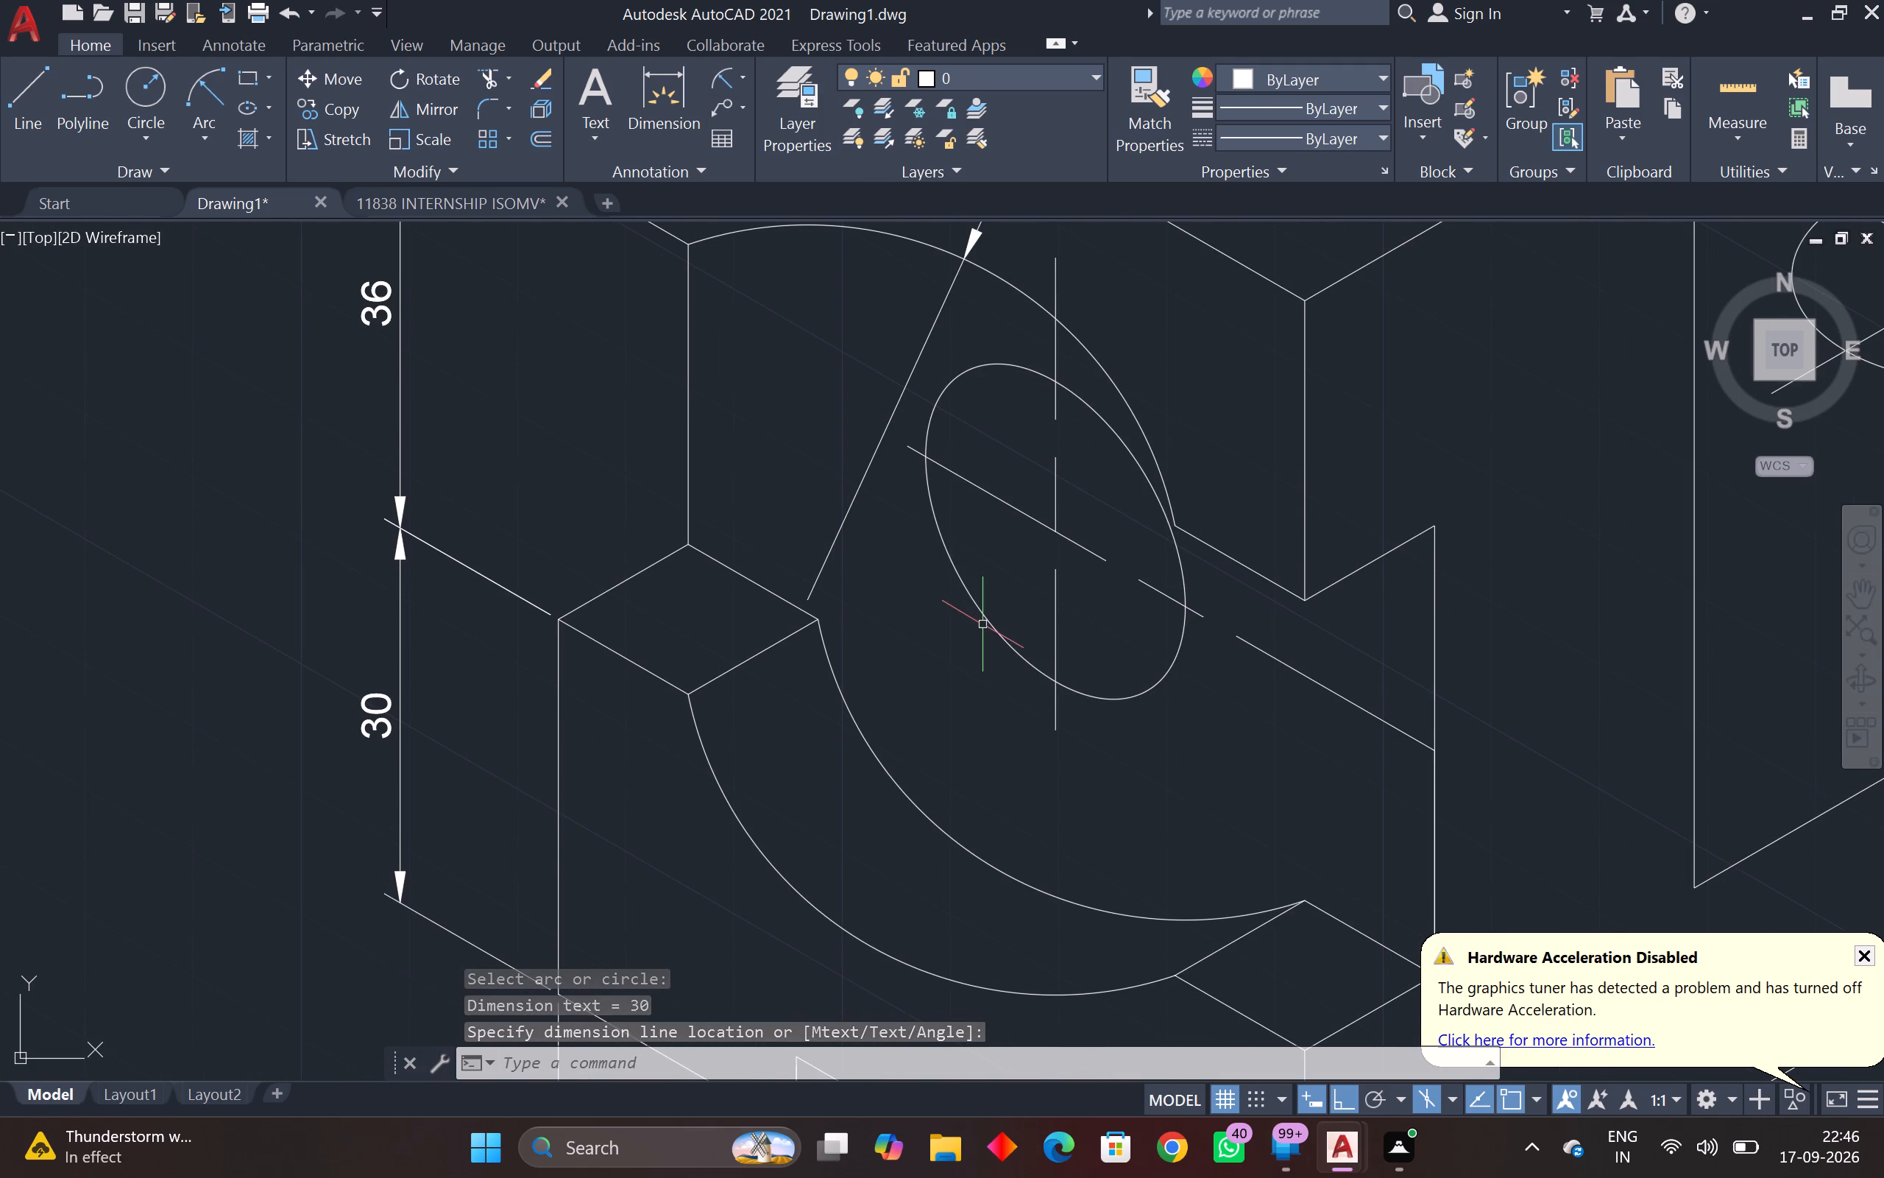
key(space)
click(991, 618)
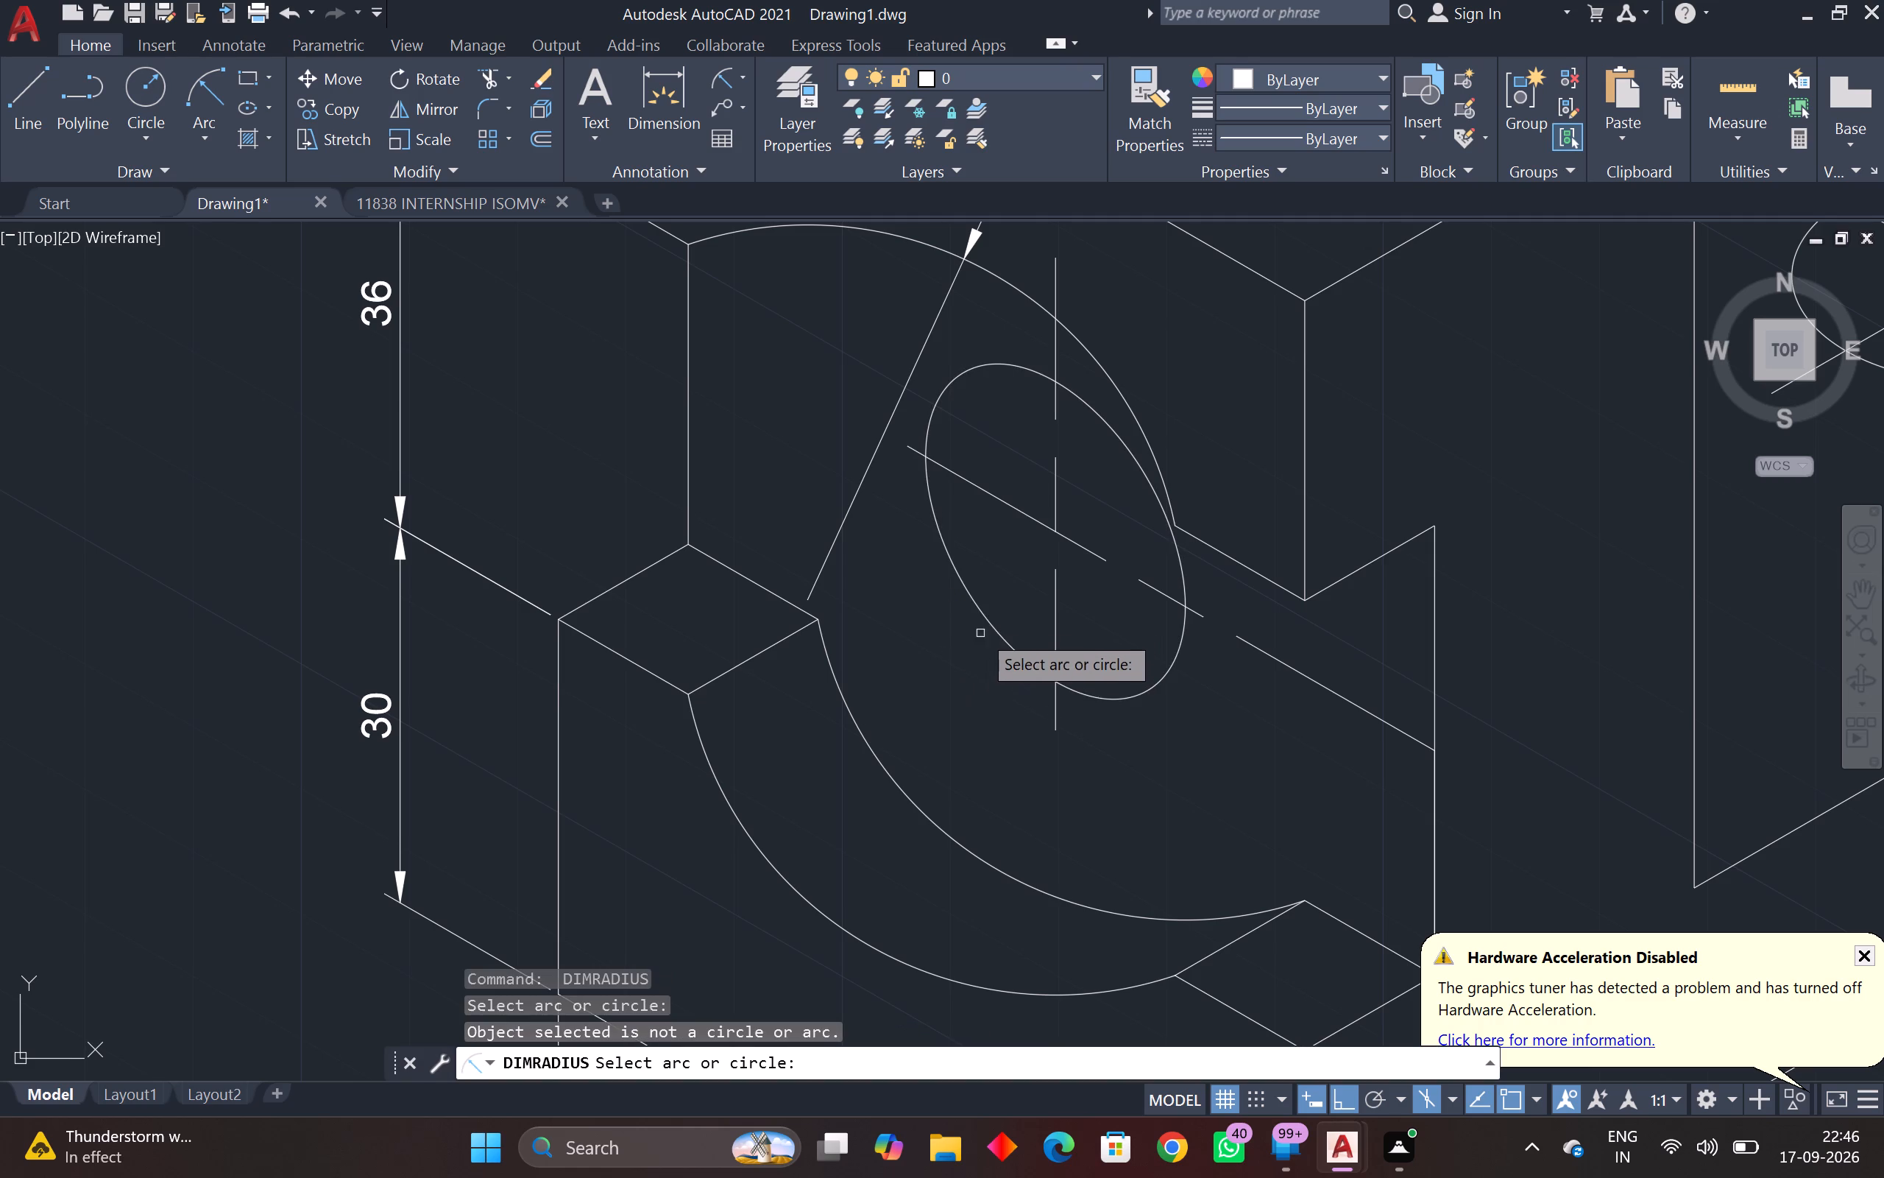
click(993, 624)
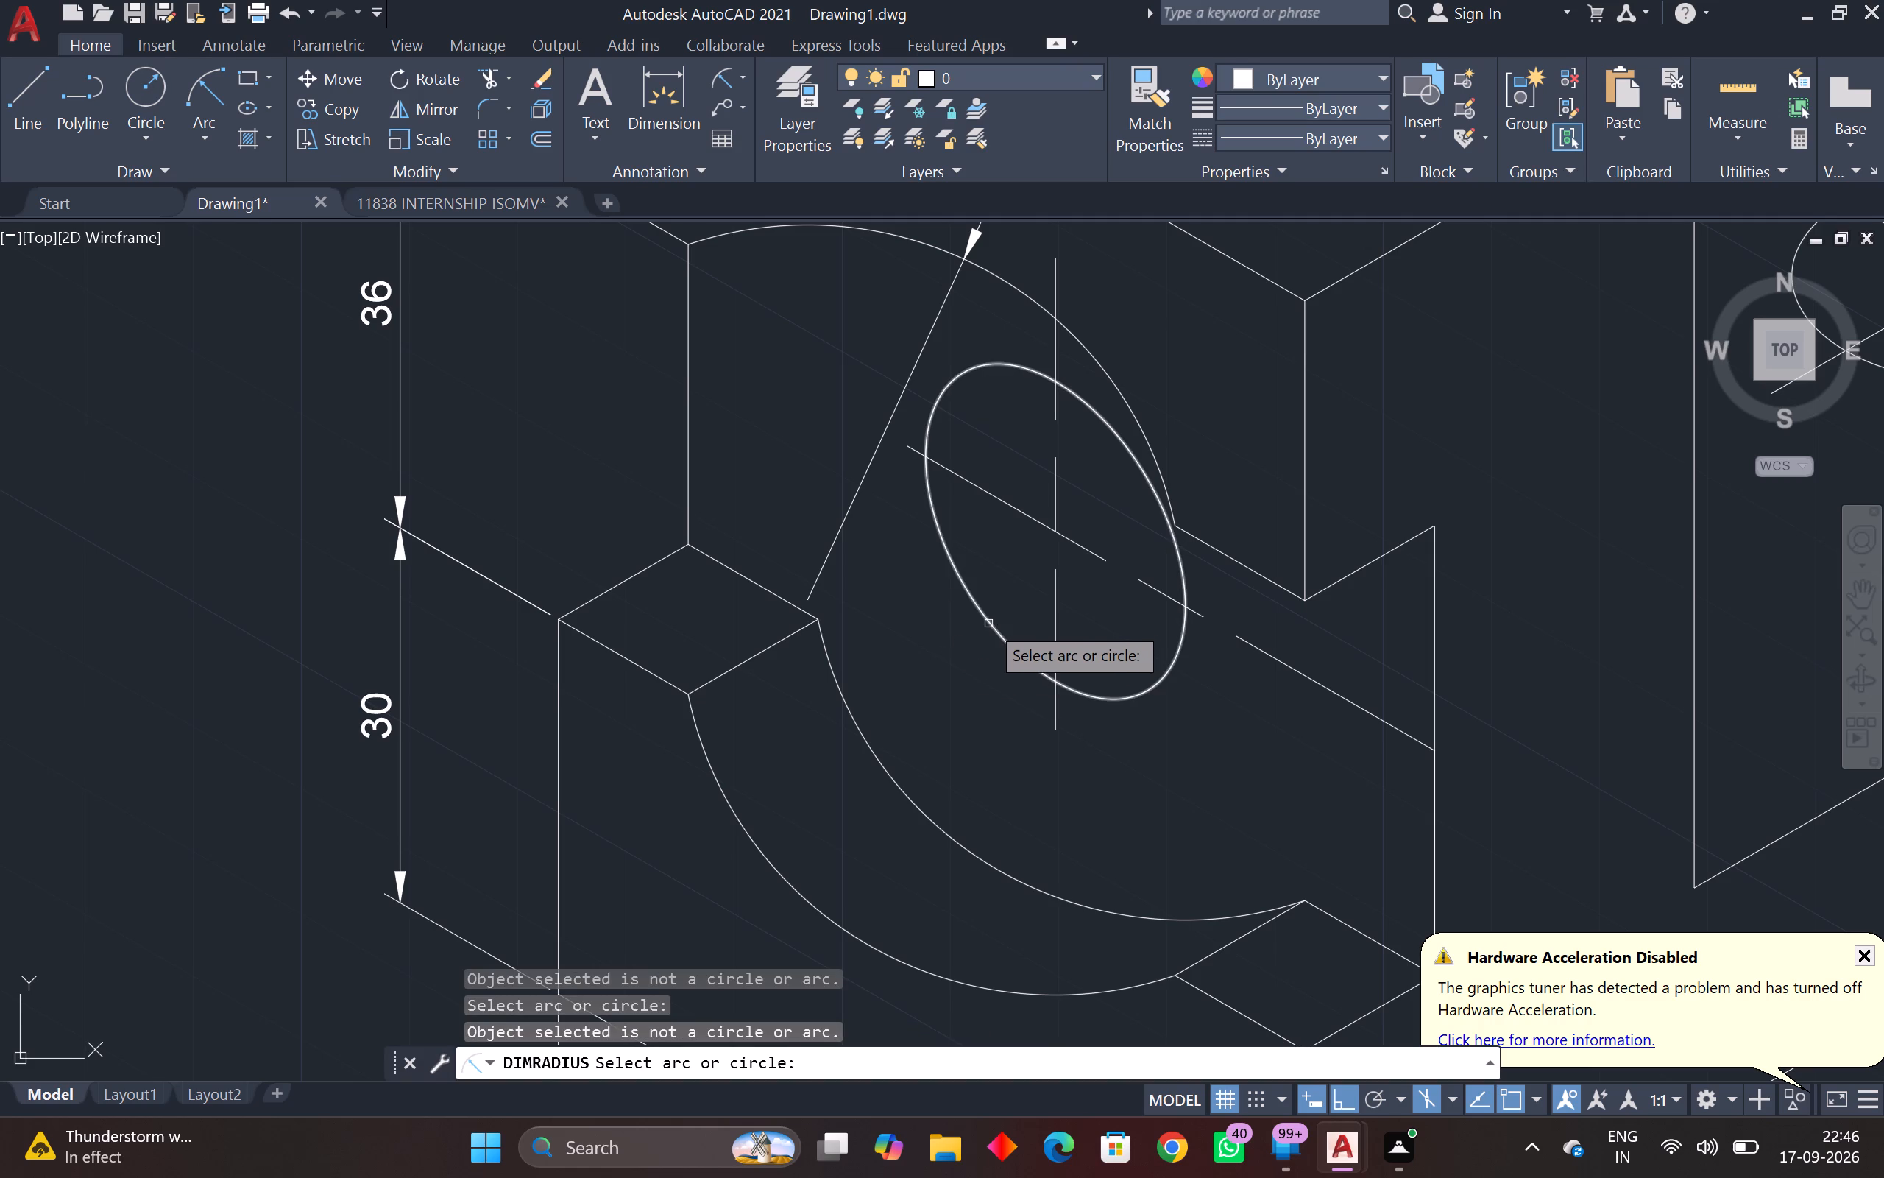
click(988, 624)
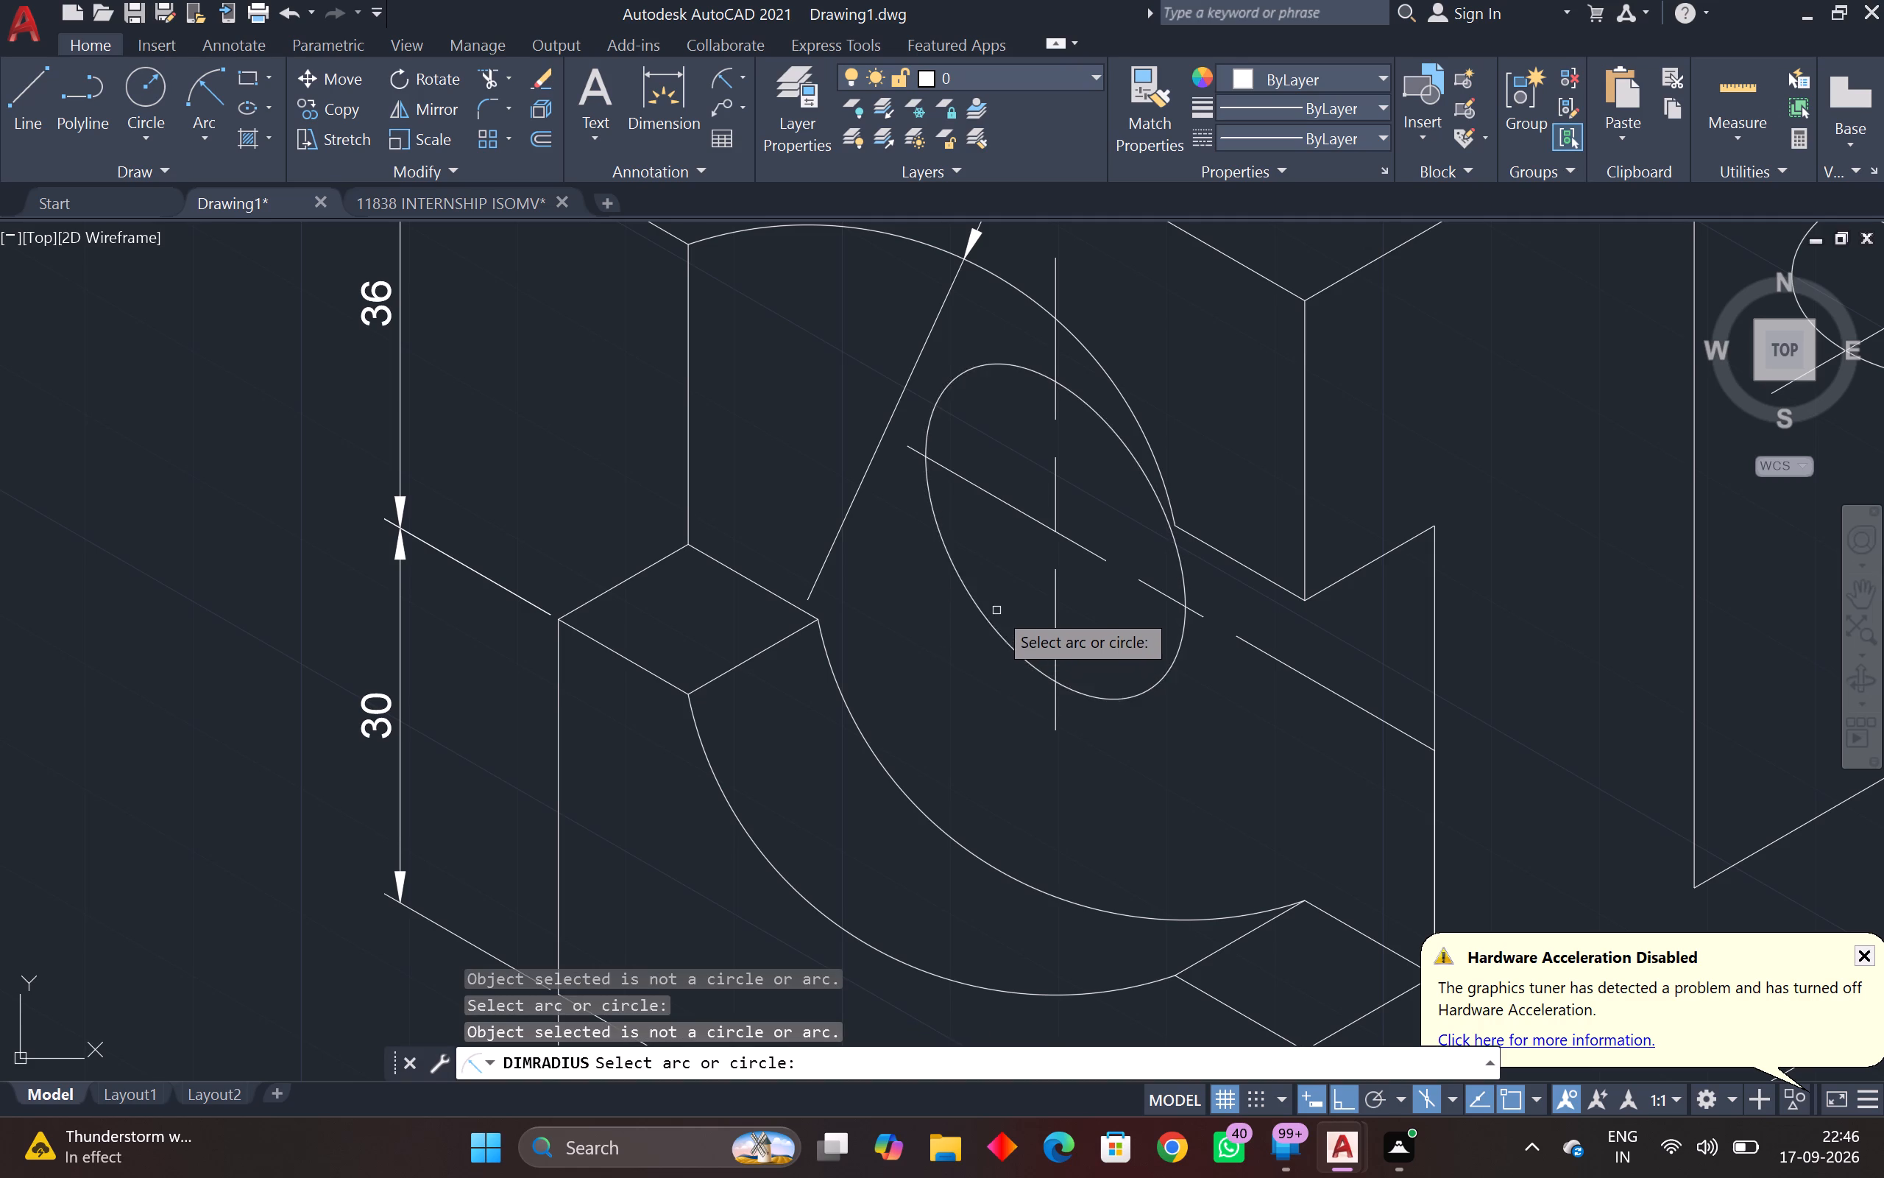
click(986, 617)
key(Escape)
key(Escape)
Add a radius dimension to the lower front arc of the curved recess, with its text placed just inside the arc.
middle_drag(978, 624, 995, 495)
scroll(994, 507, down, 1)
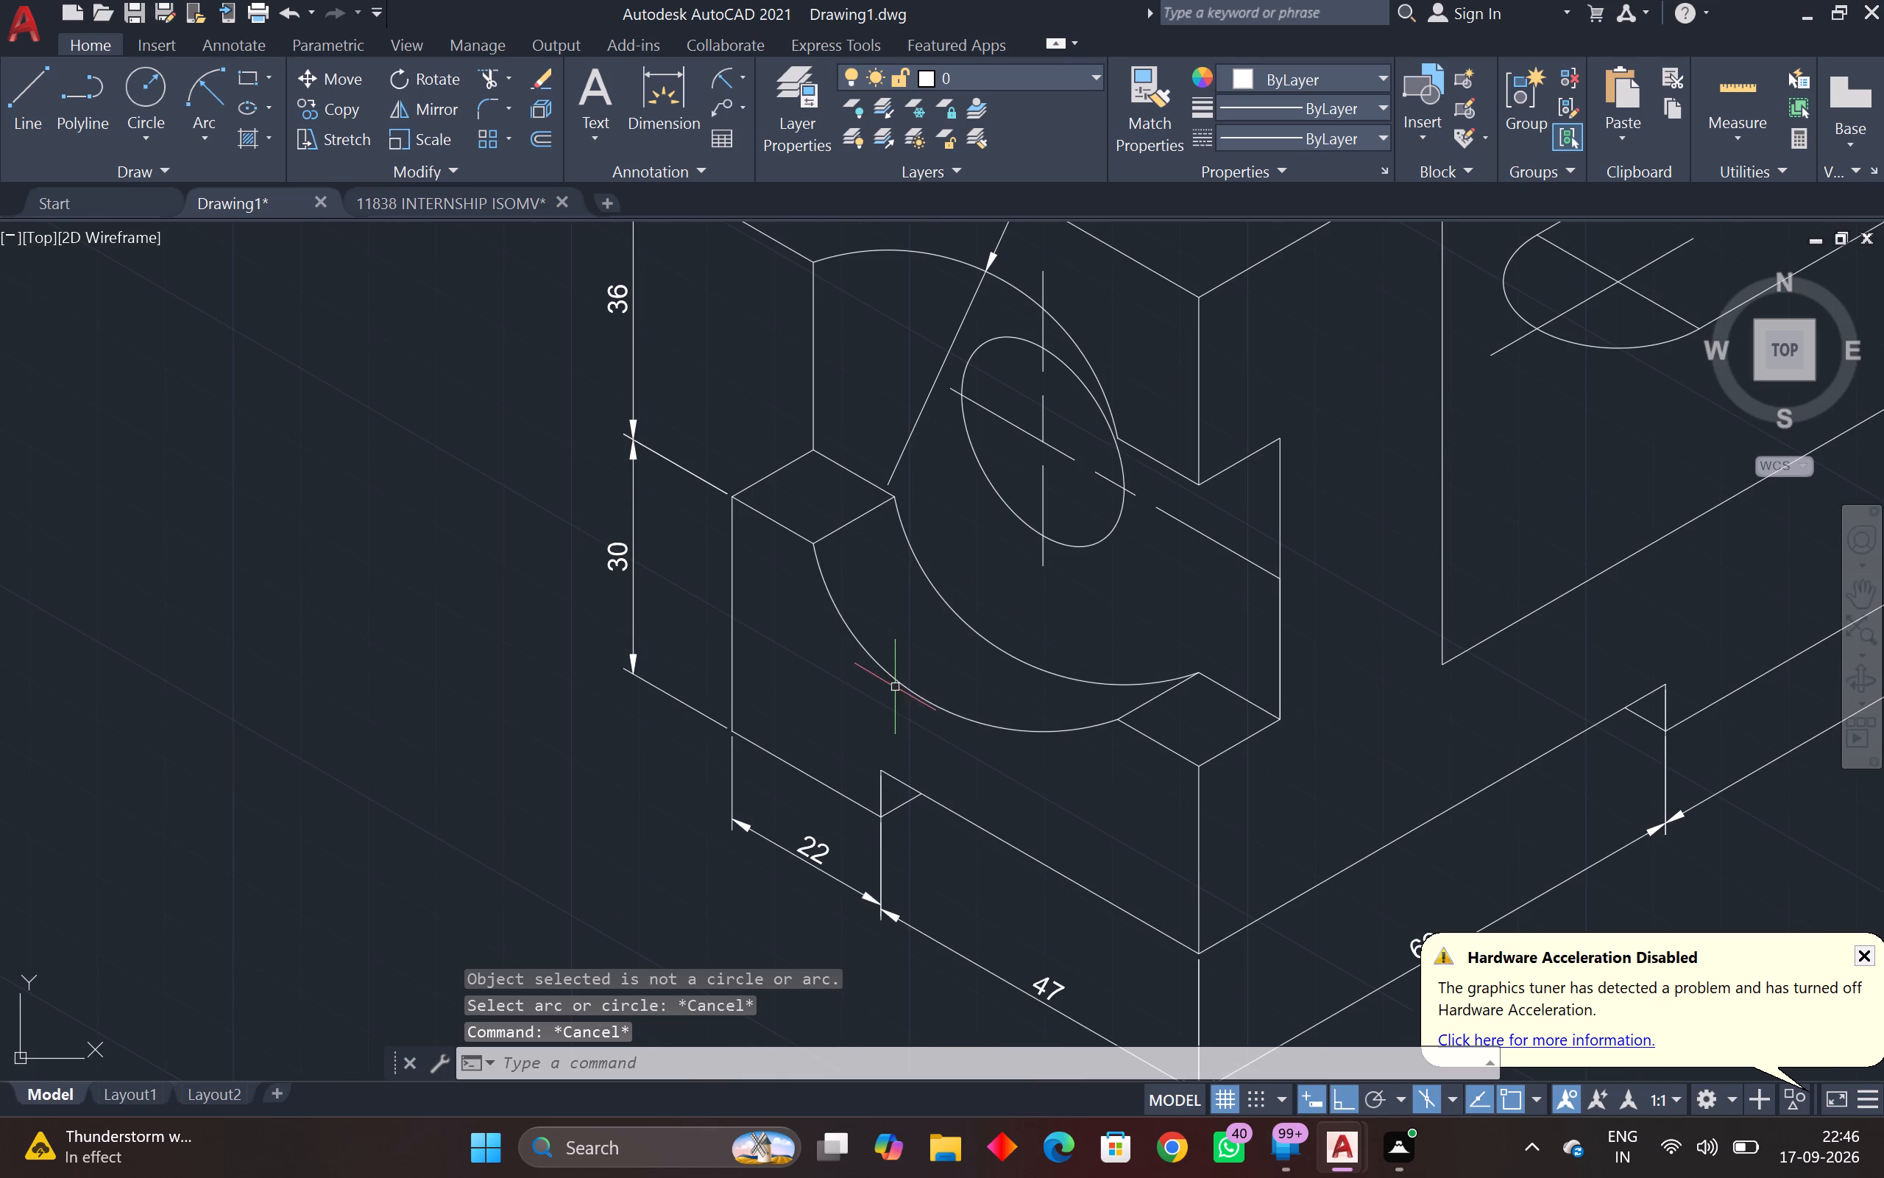
key(space)
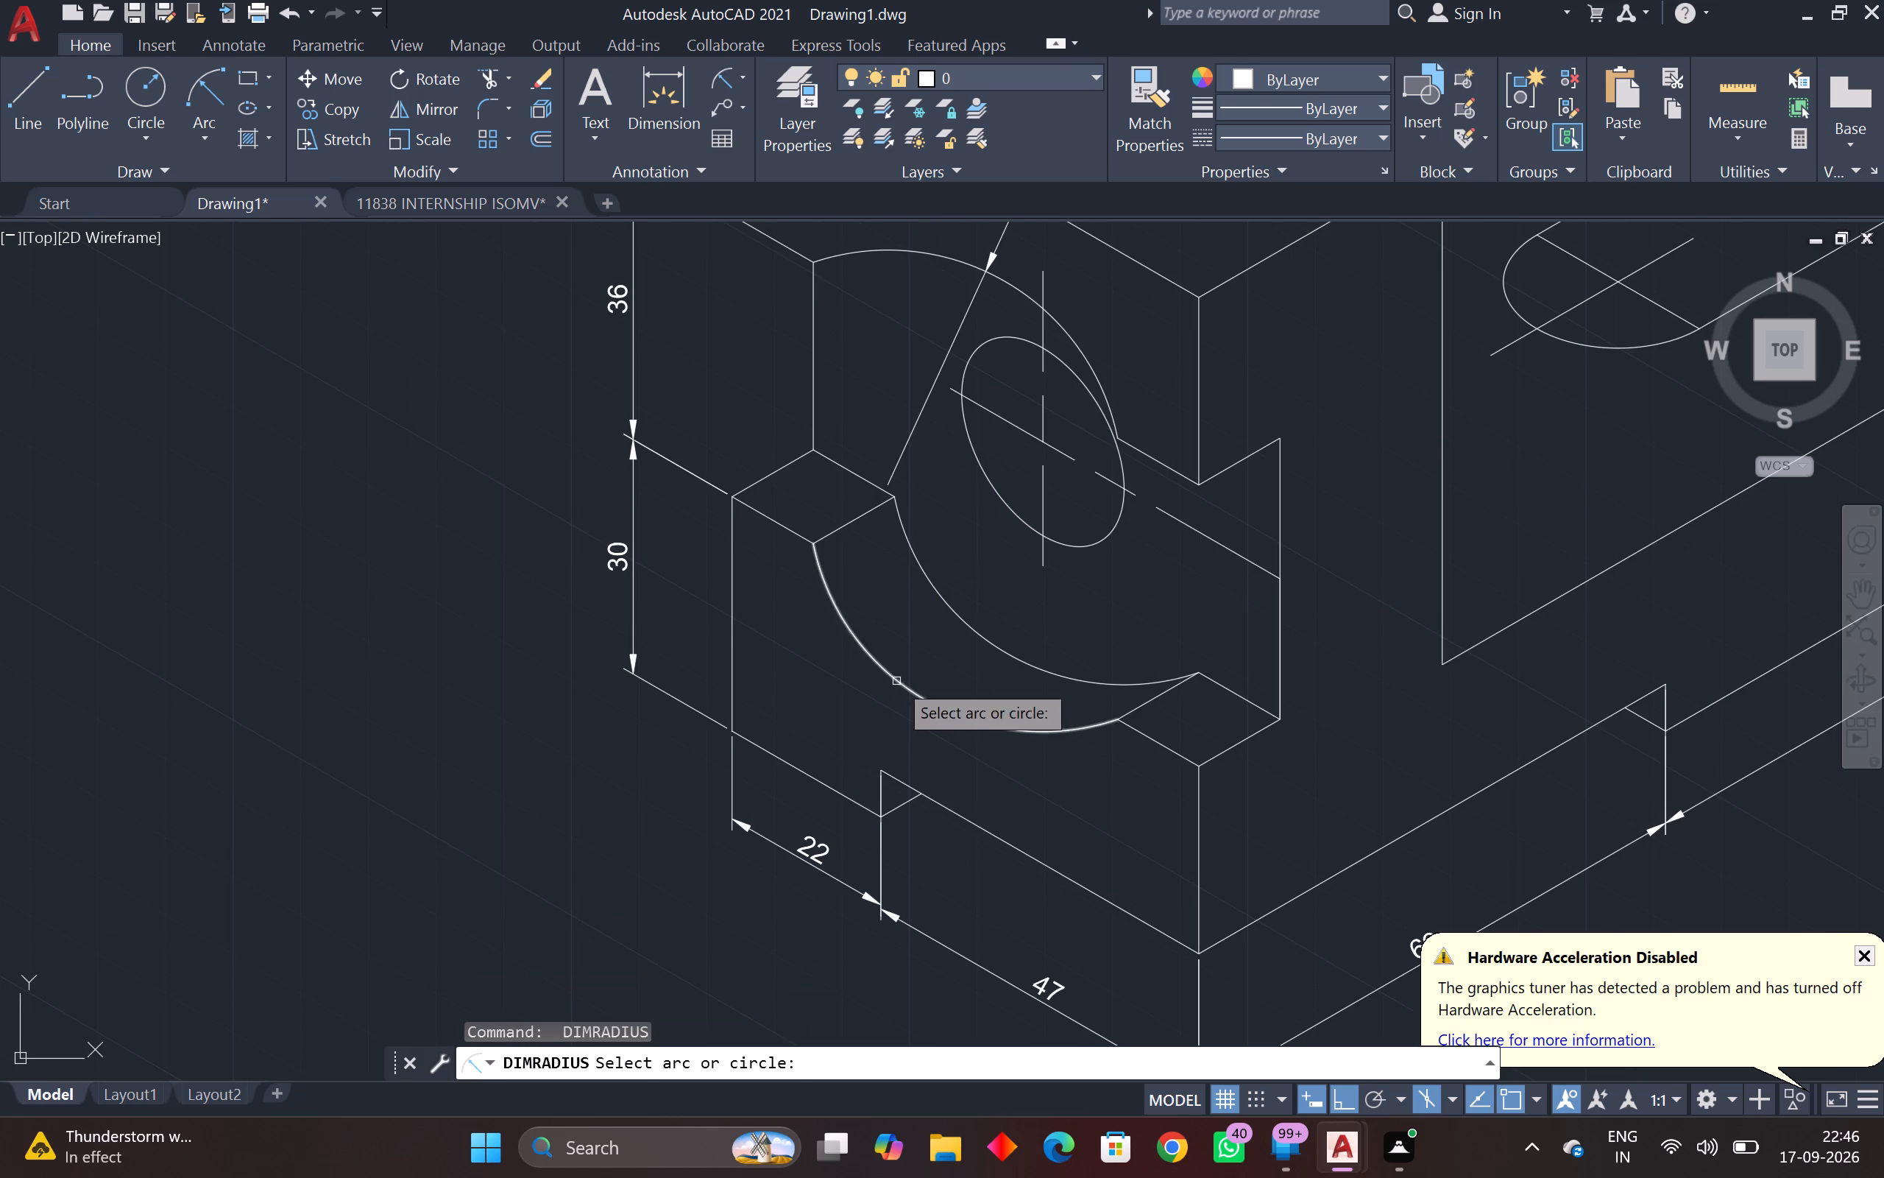
click(896, 681)
click(937, 645)
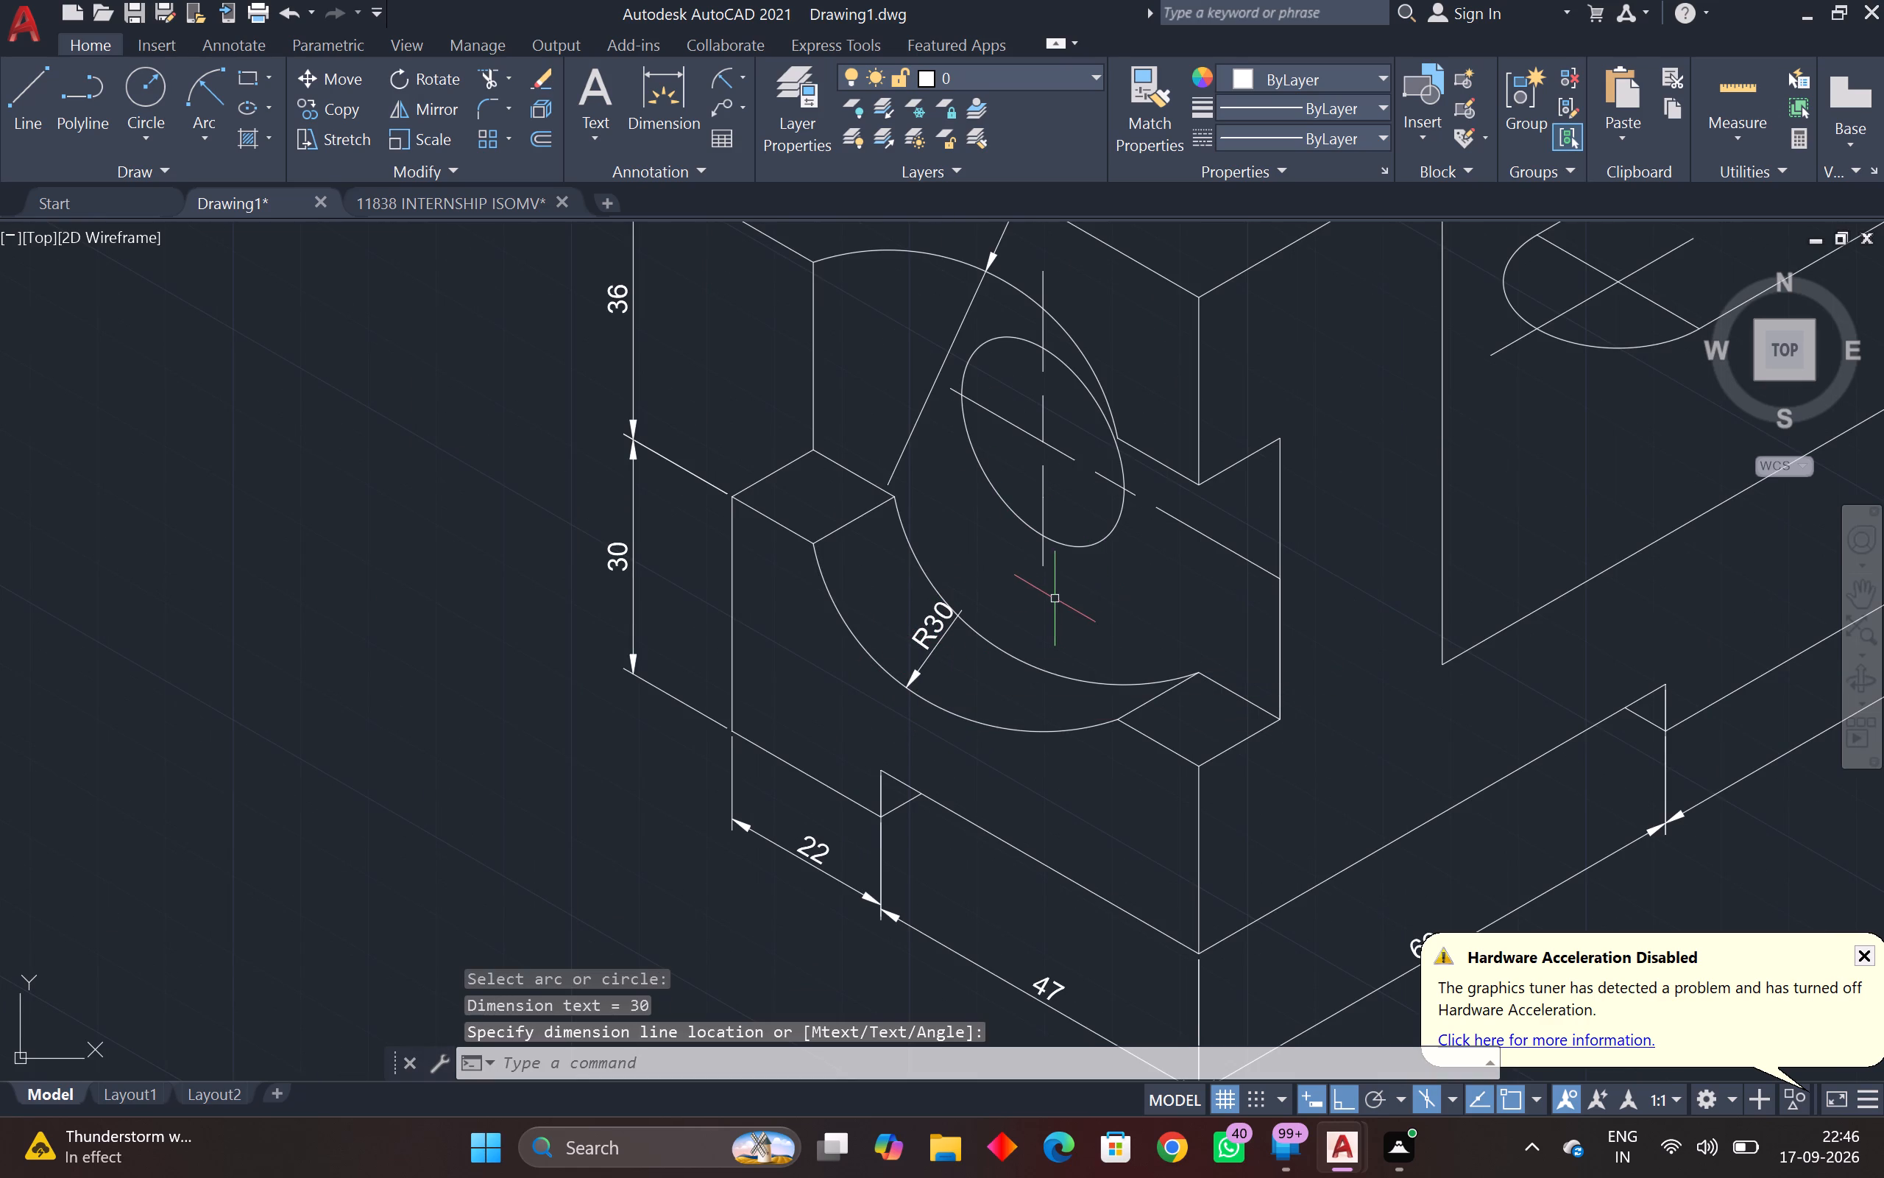
key(Escape)
key(Escape)
drag(1125, 556, 1109, 536)
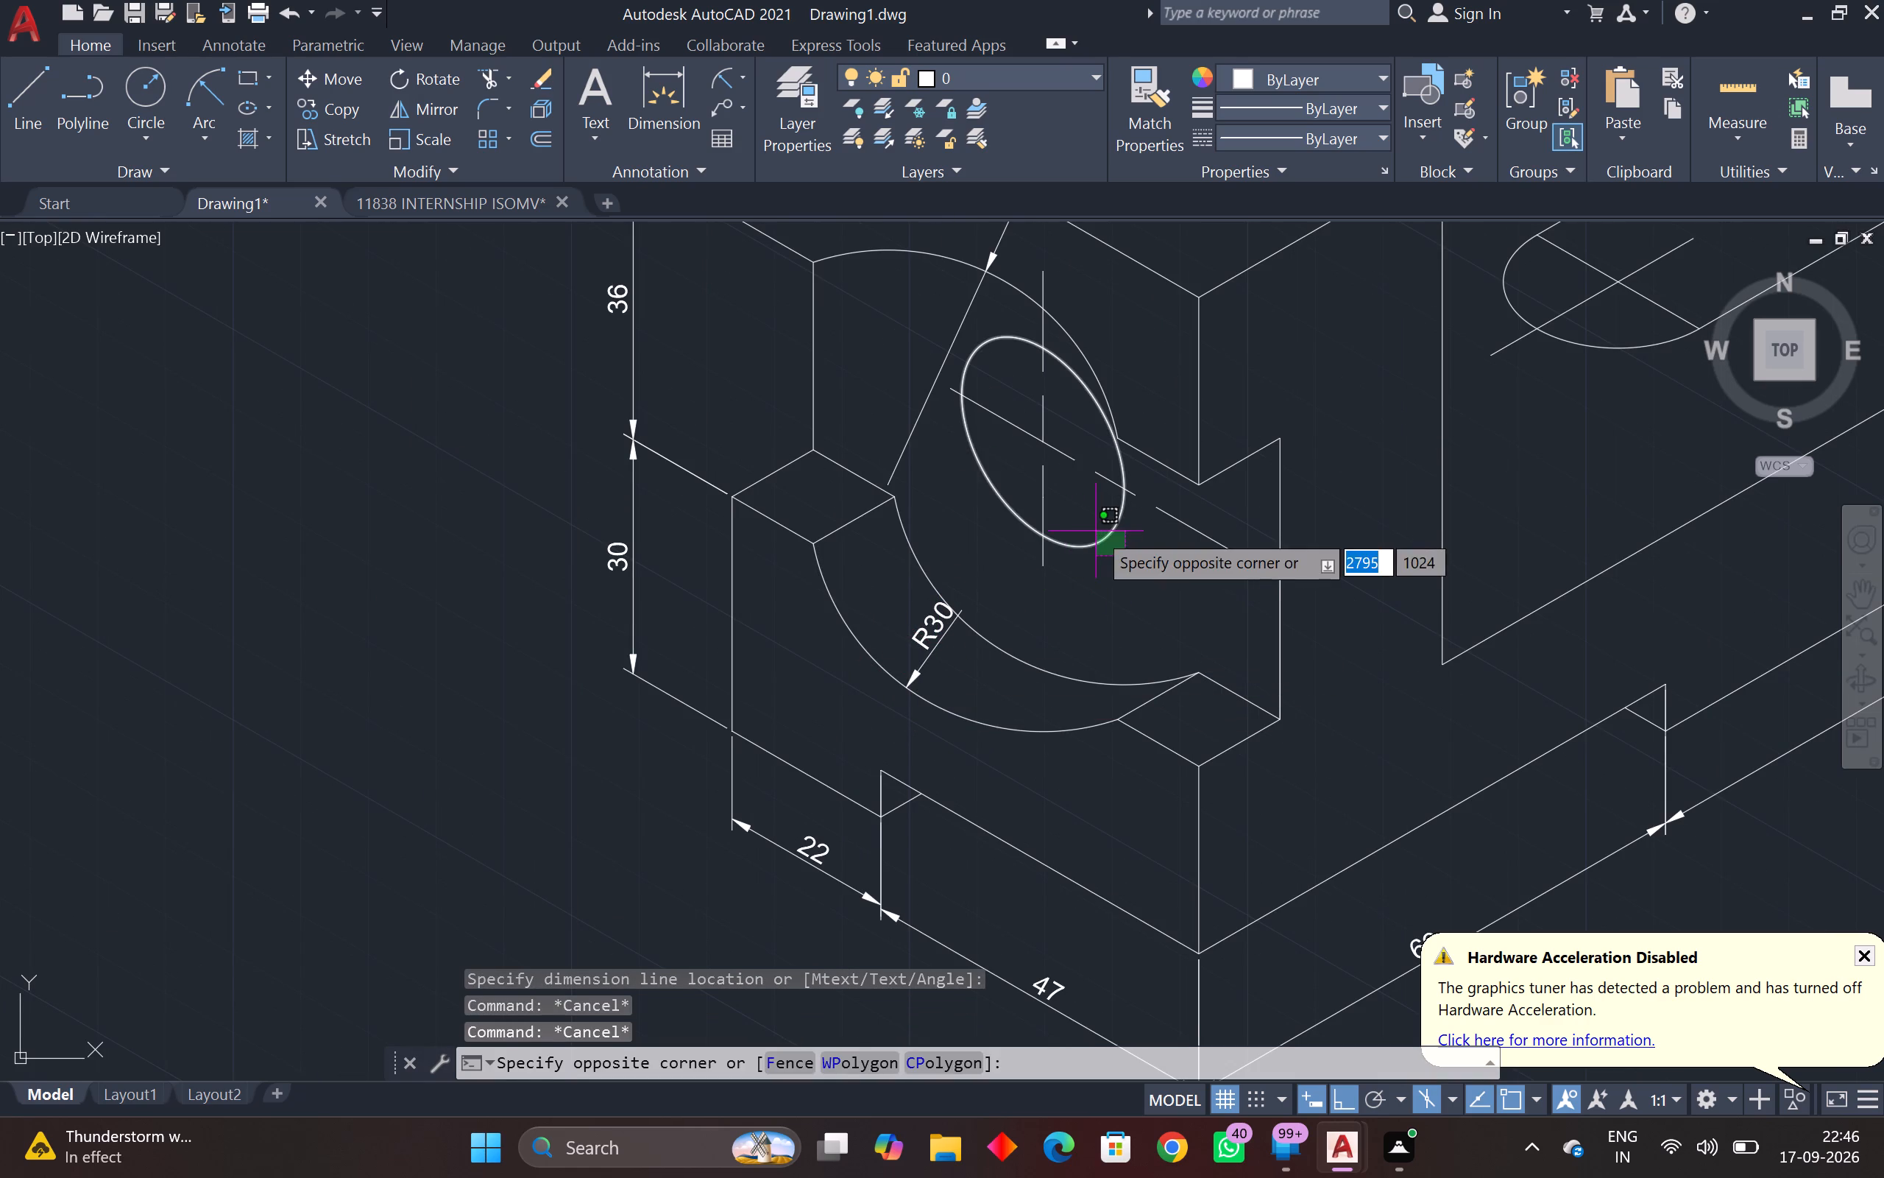
click(1096, 531)
key(Escape)
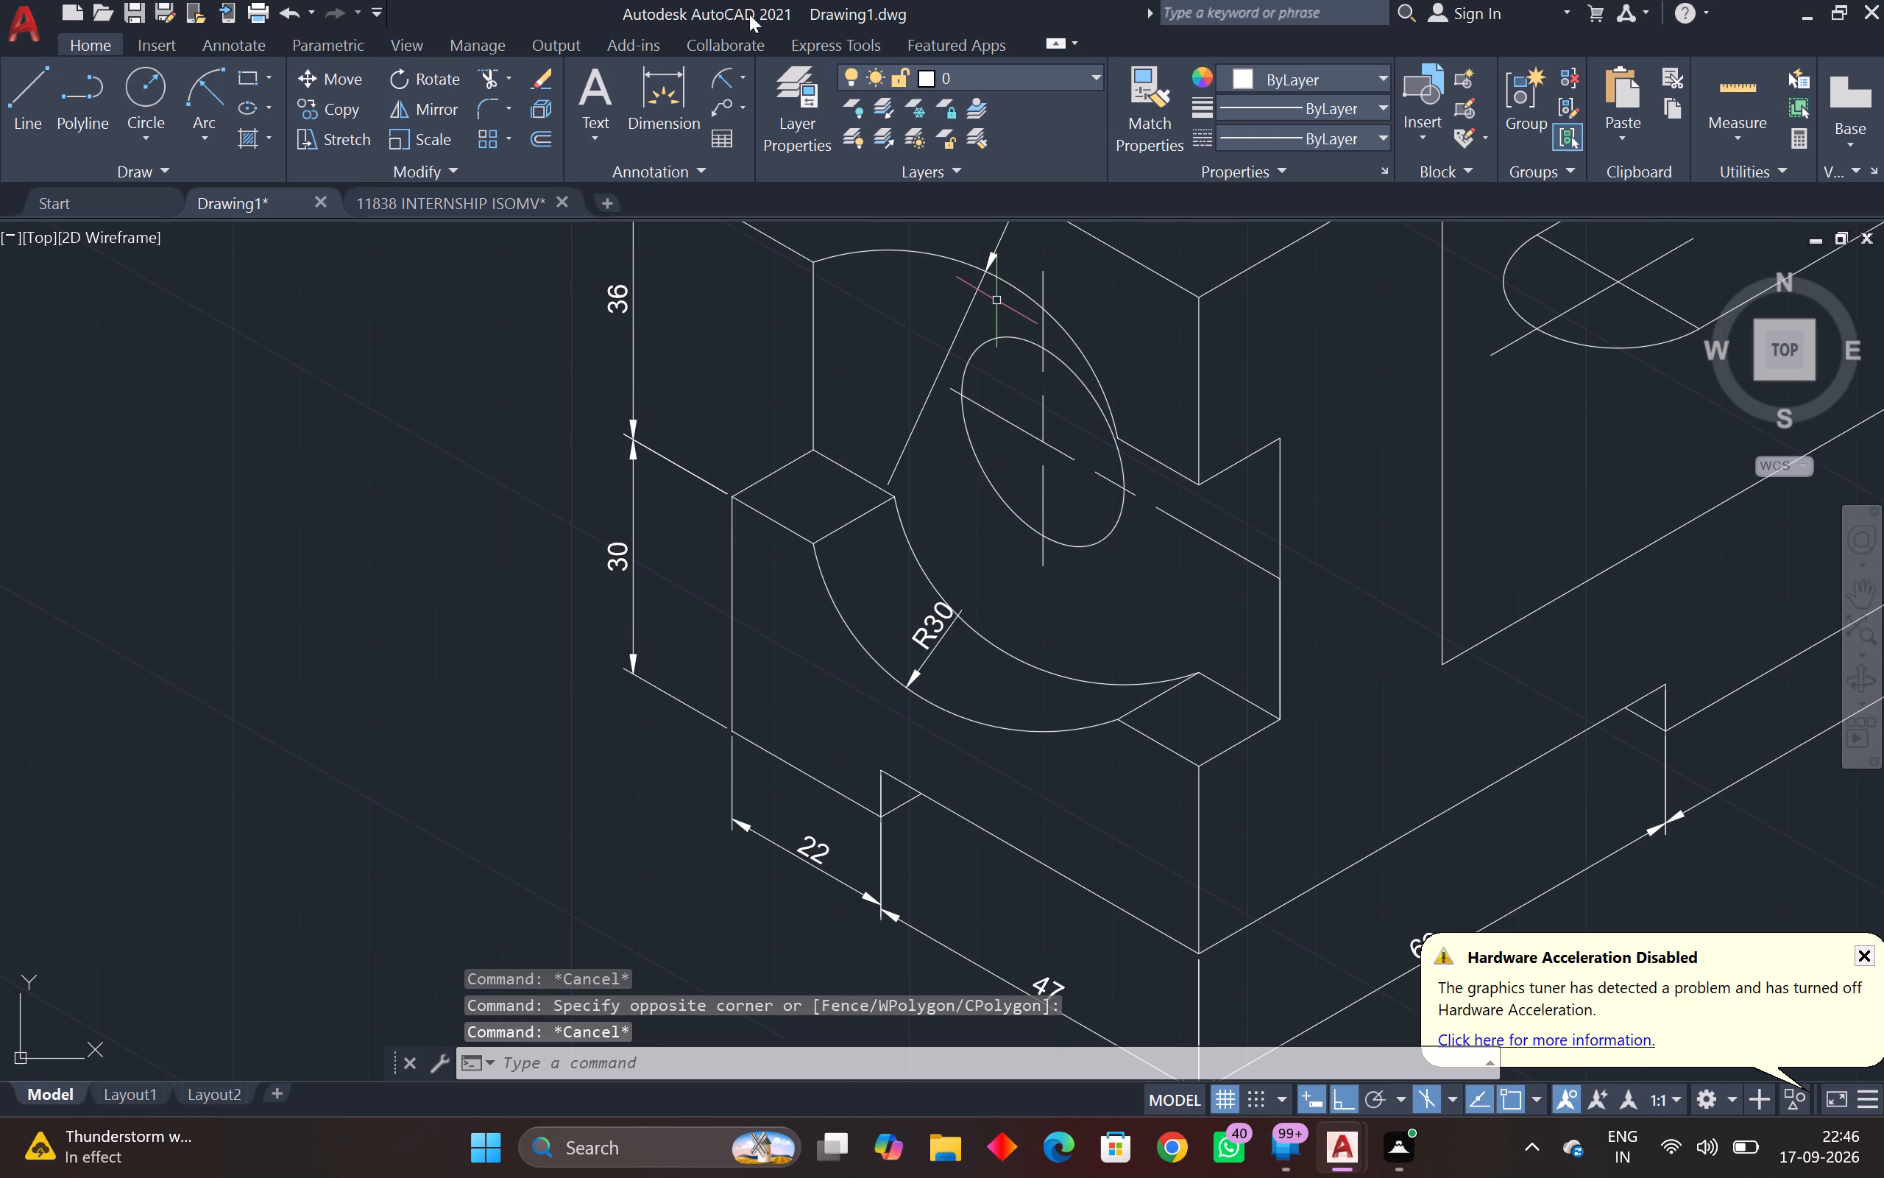
Add a multileader with the text R12, its arrowhead on the lower edge of the front-face circle and its landing below.
click(734, 105)
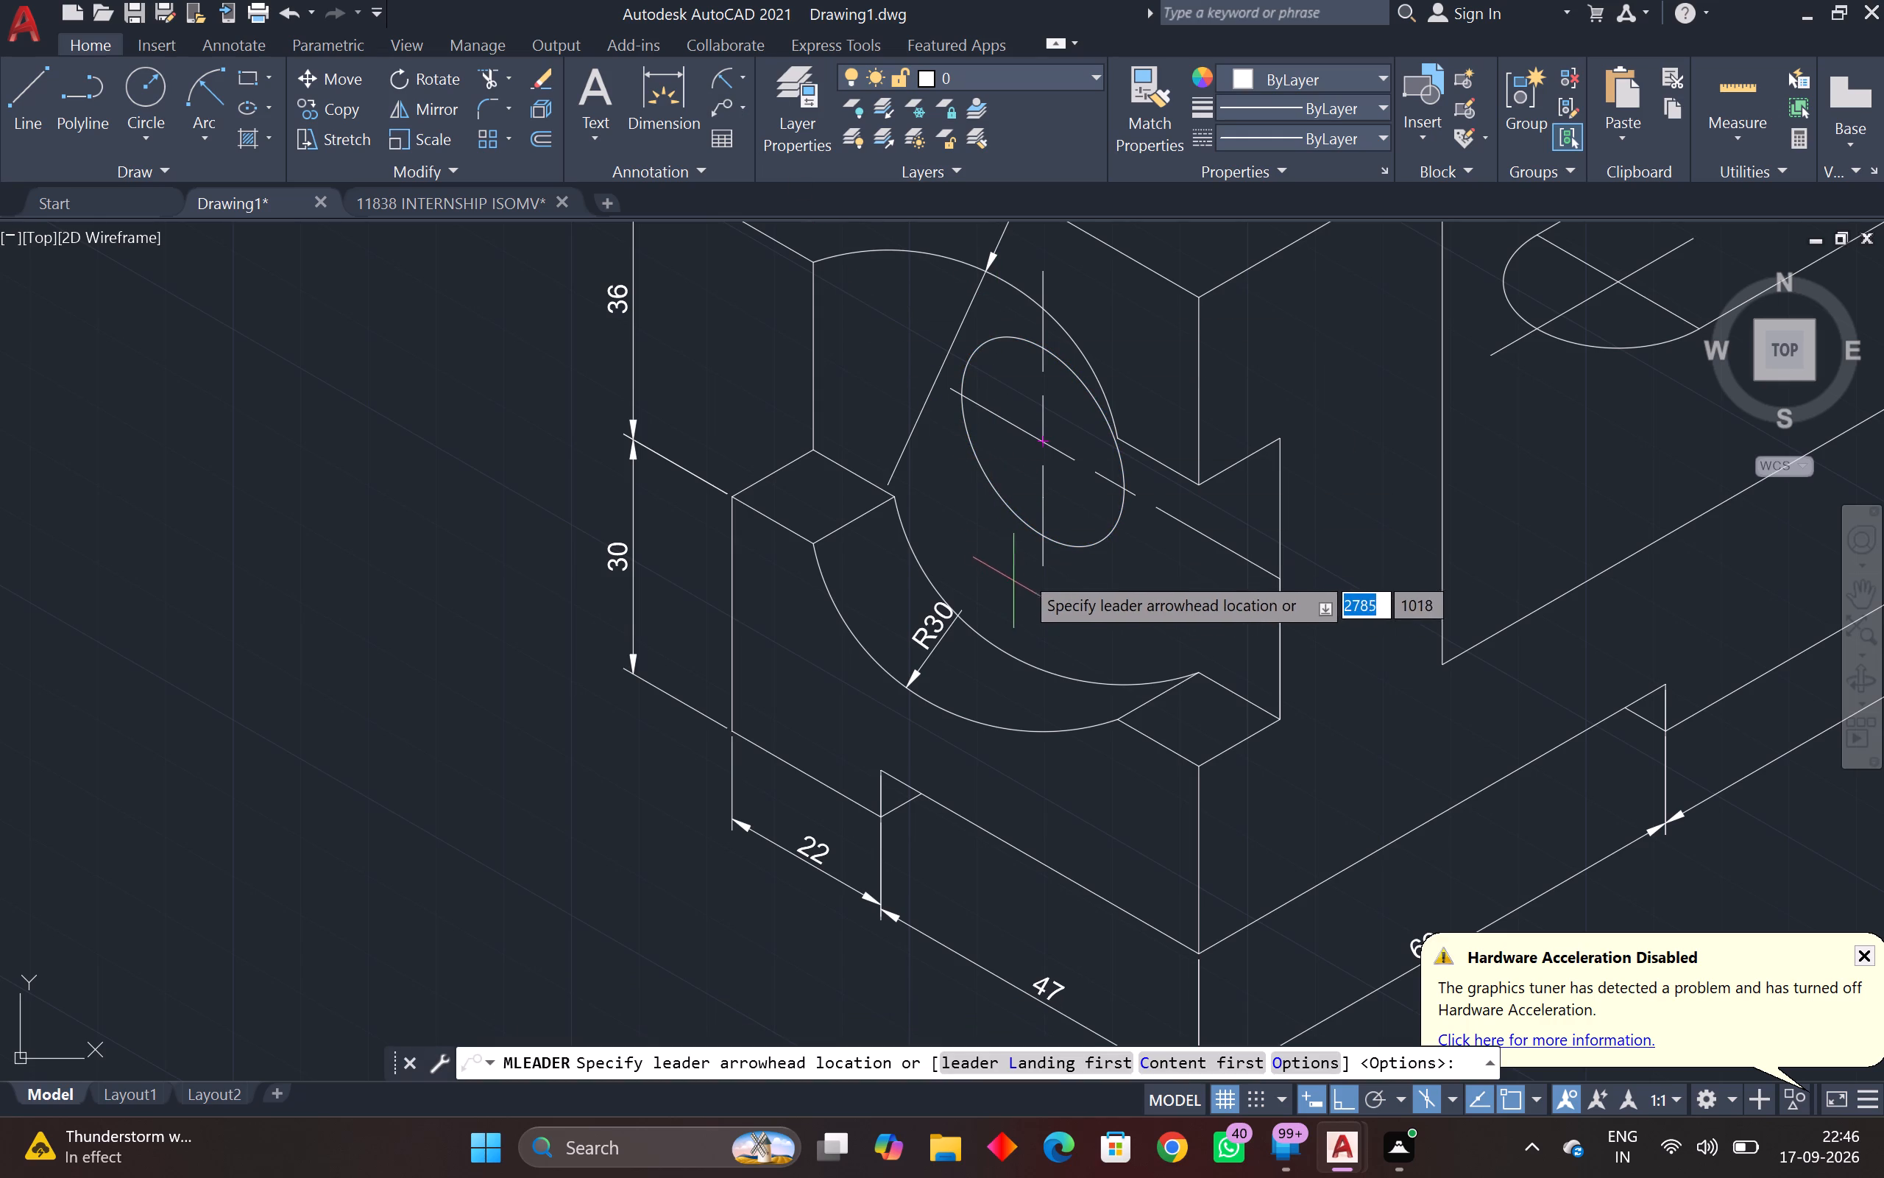
click(997, 495)
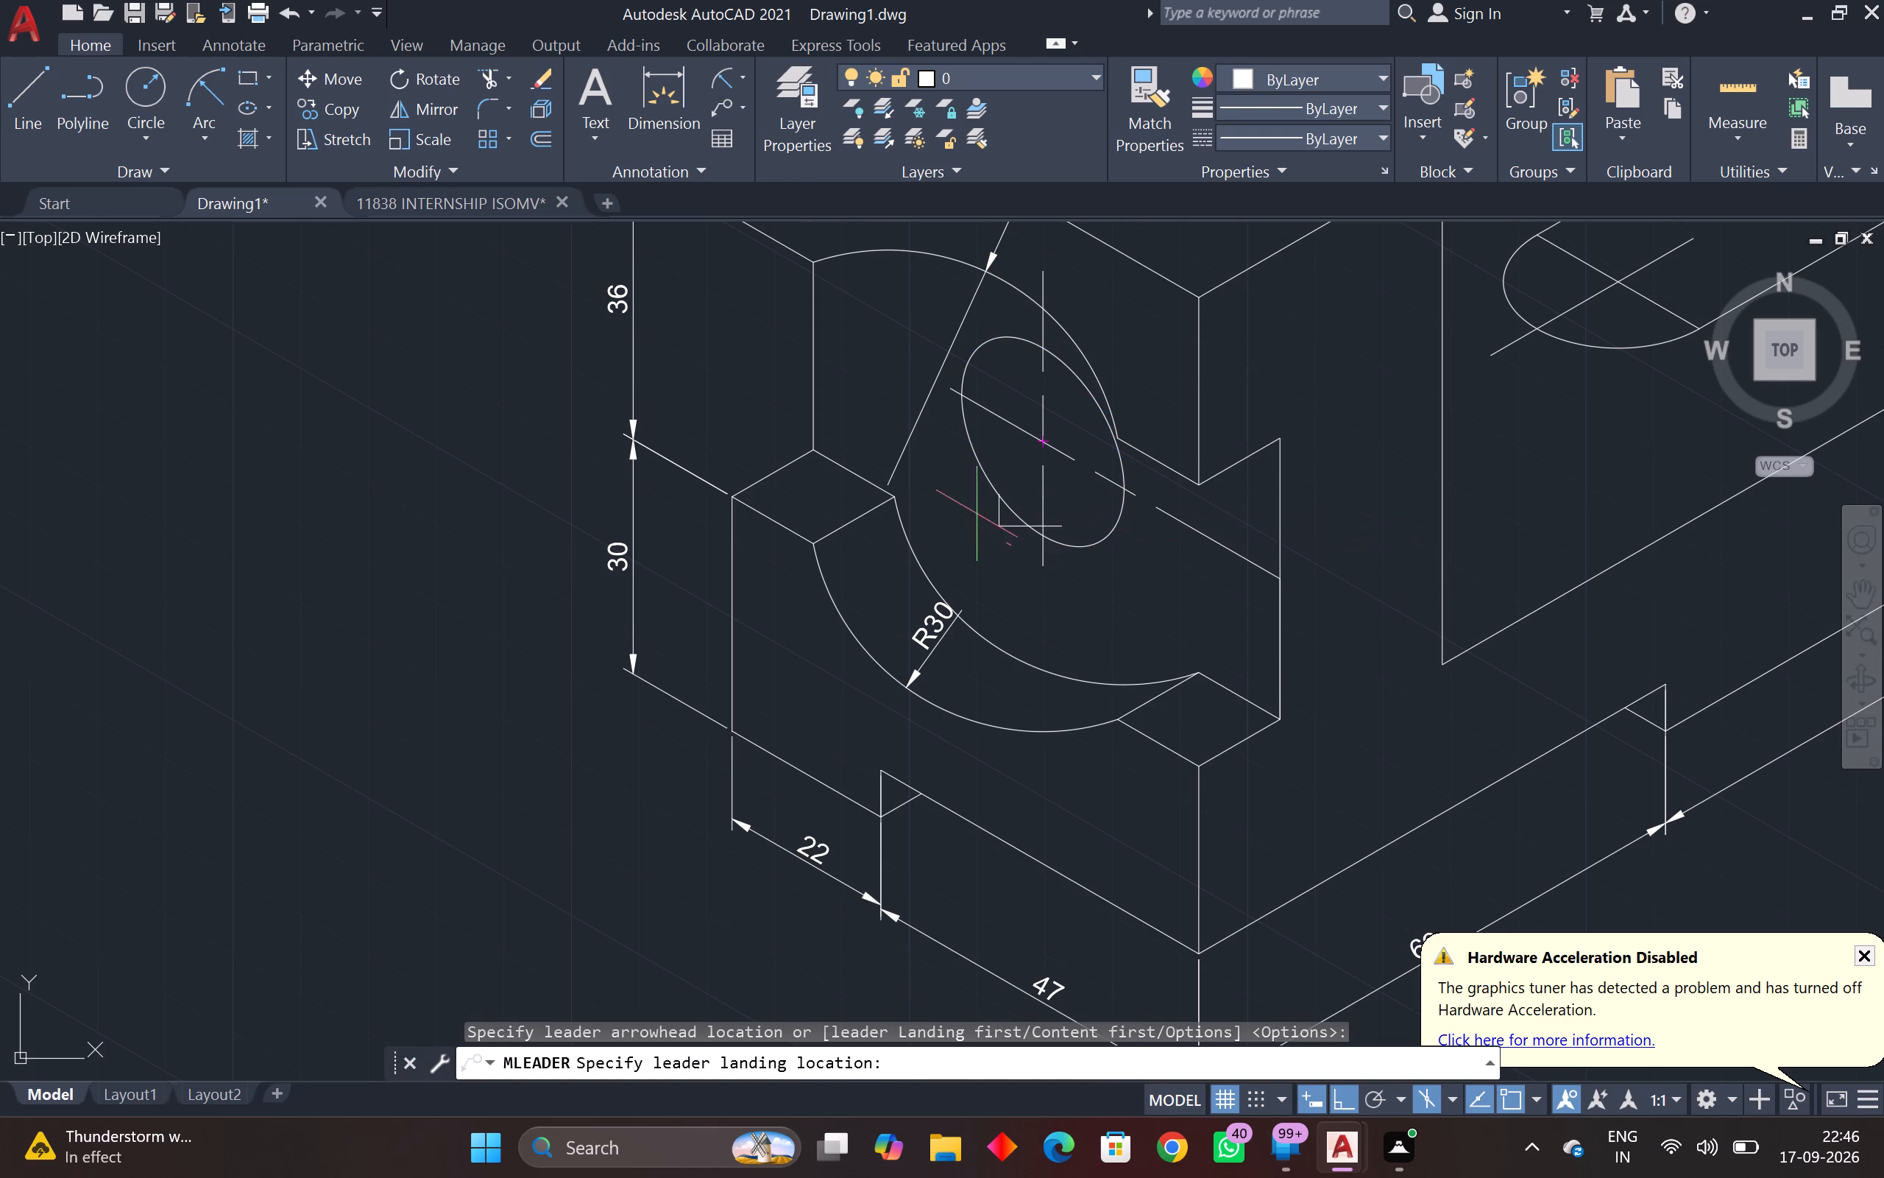
click(955, 557)
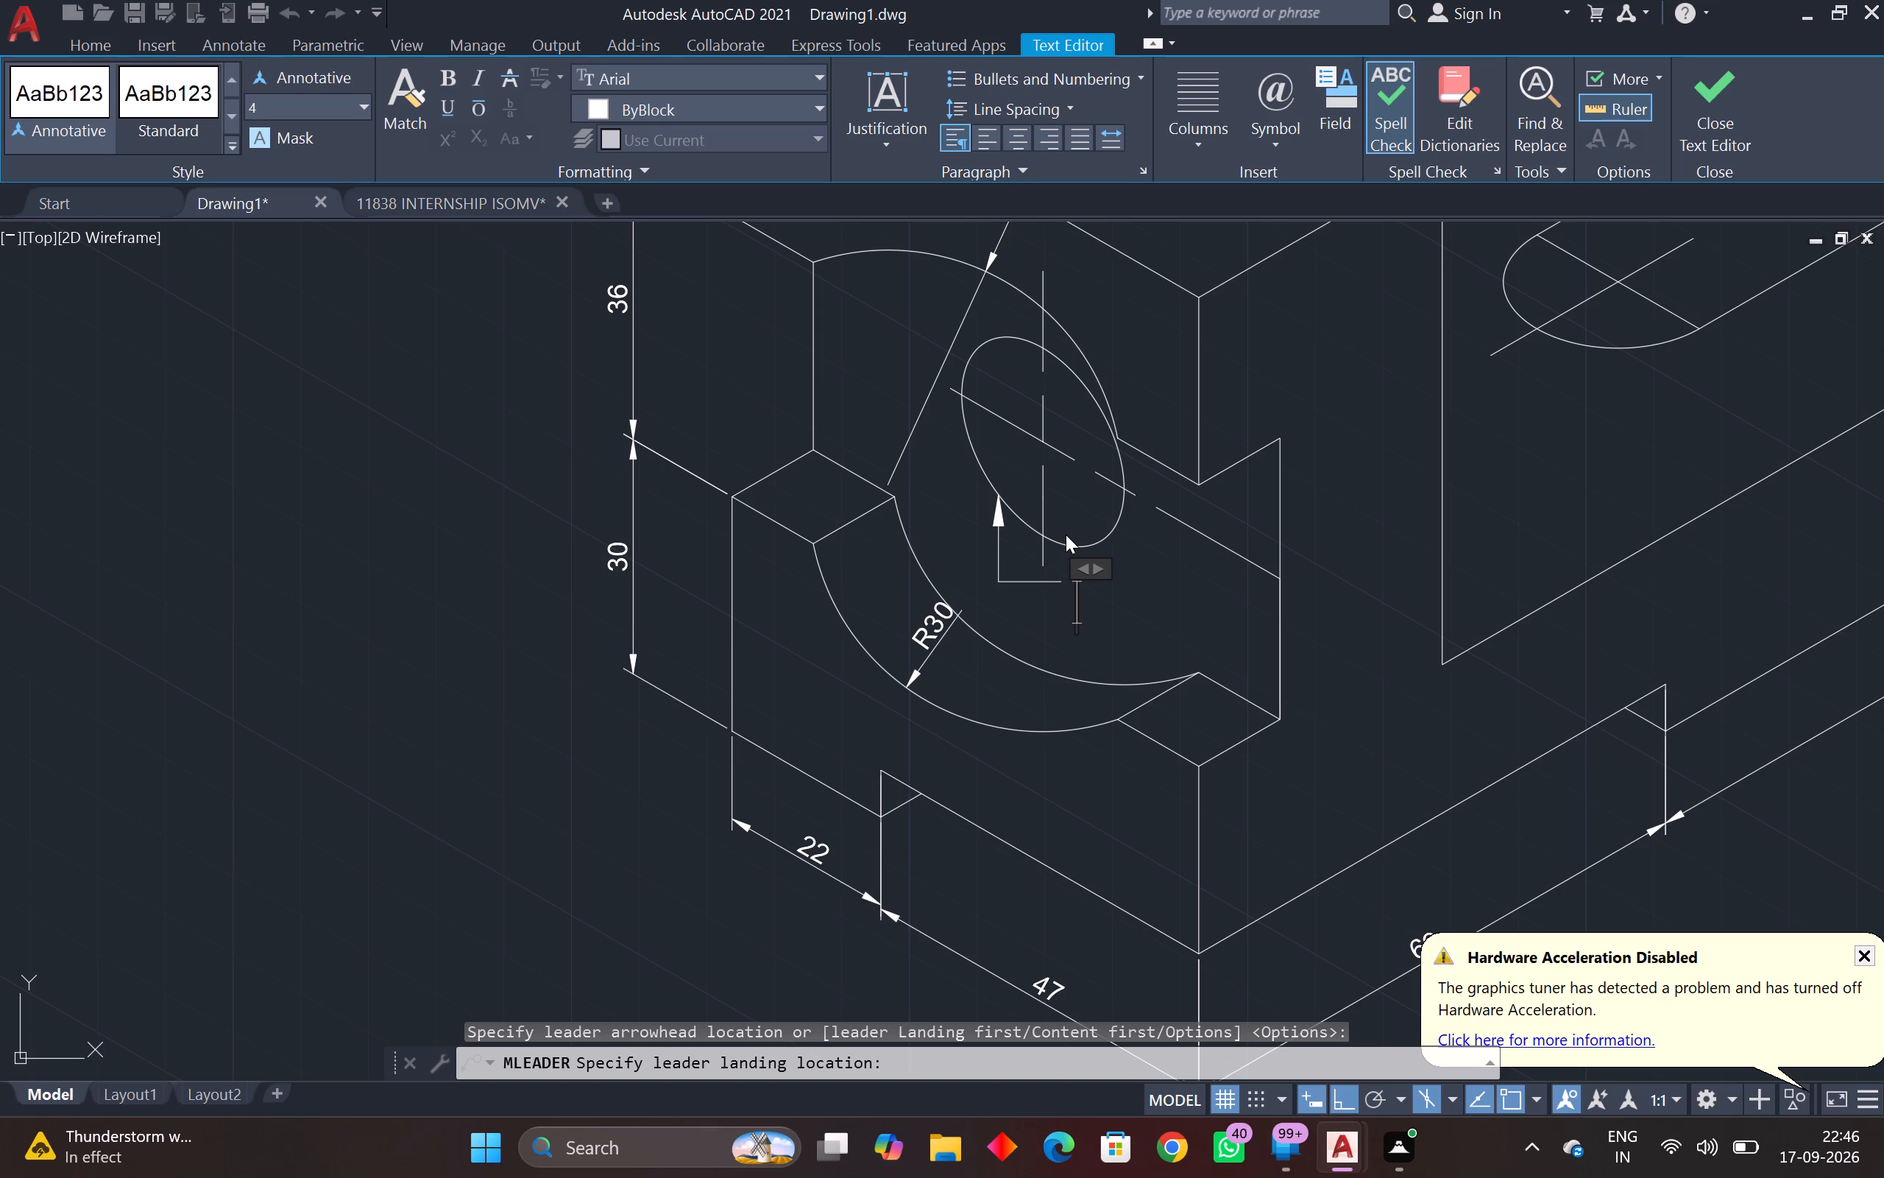
text(R12)
click(1548, 629)
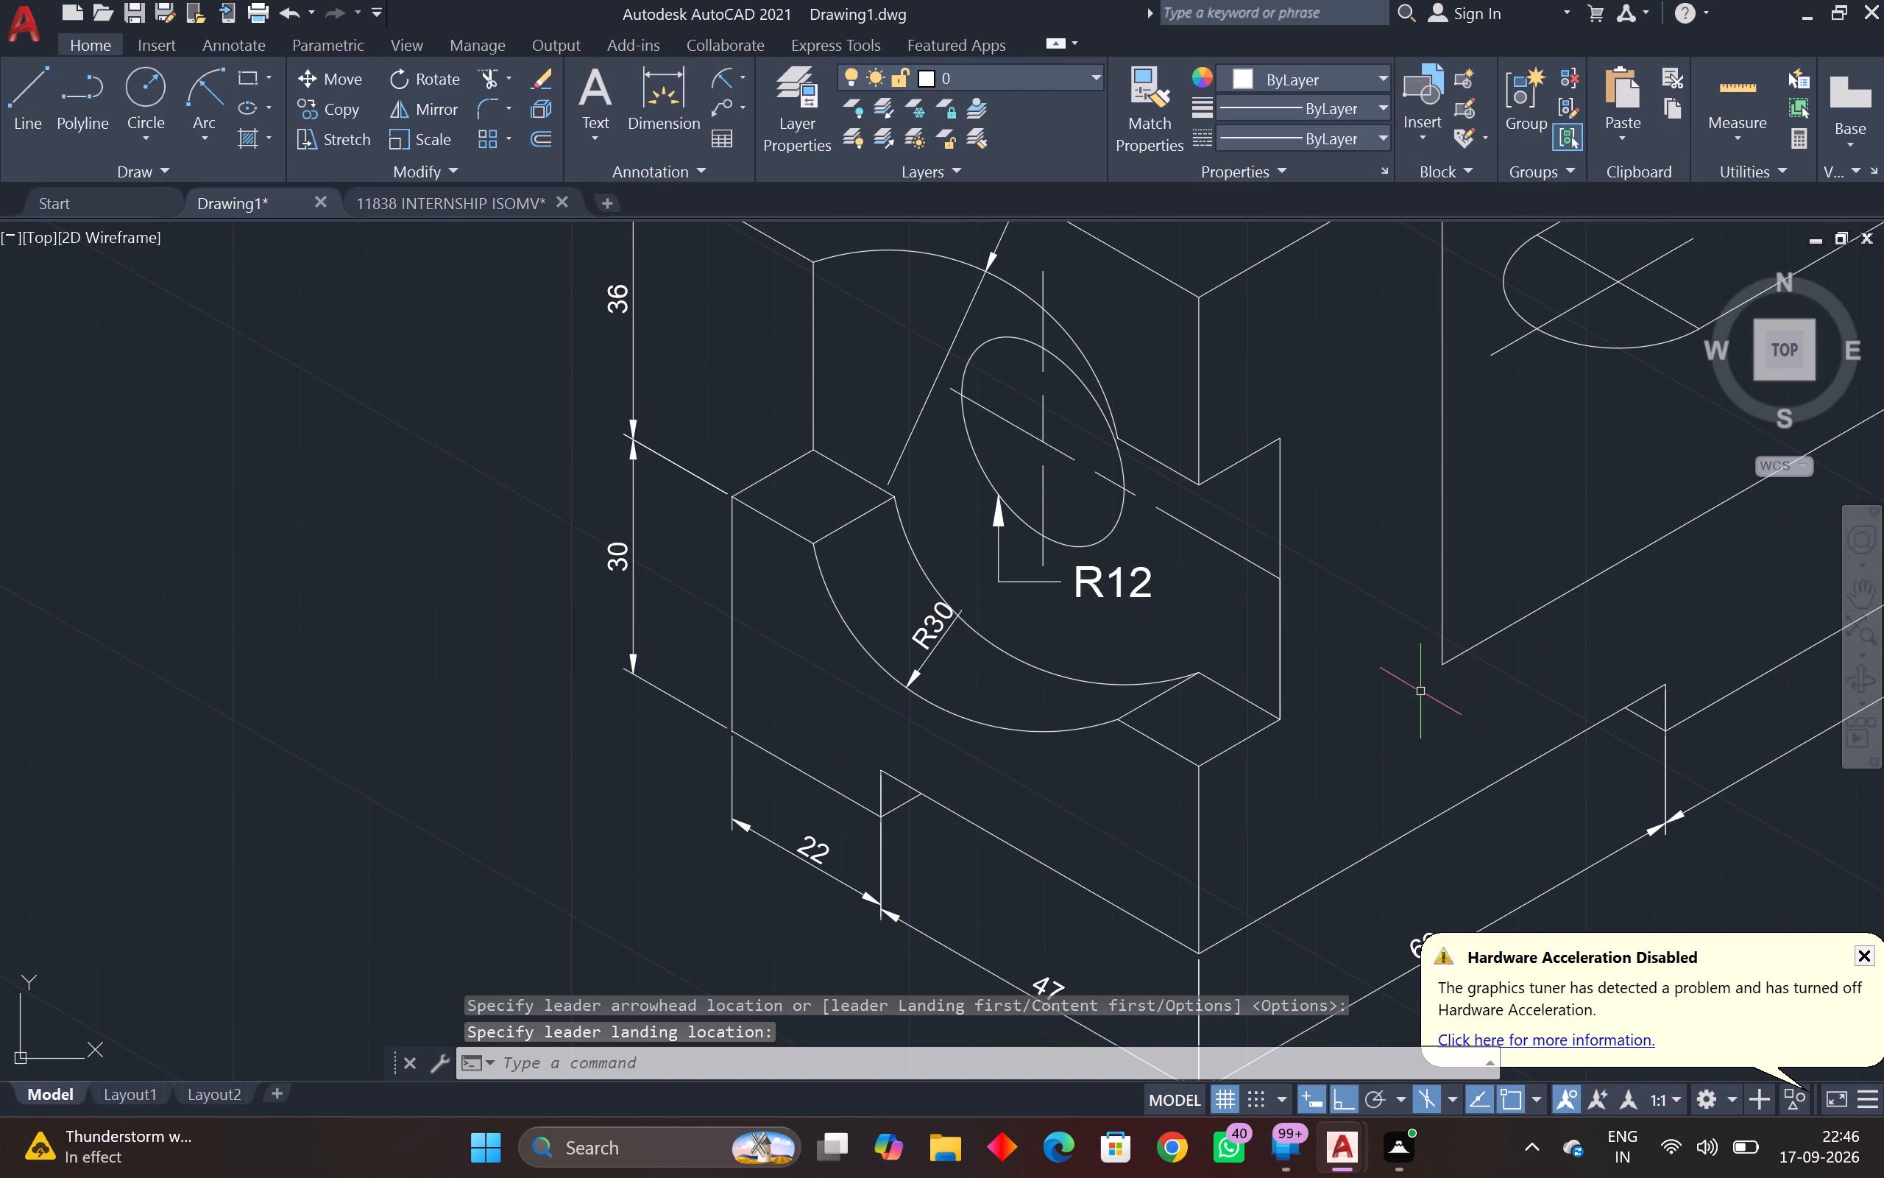
Add an aligned dimension along the short slanted notch edge beside the circle, placed just above that edge.
scroll(1420, 691, down, 1)
middle_drag(1420, 691, 1157, 796)
scroll(1049, 695, up, 1)
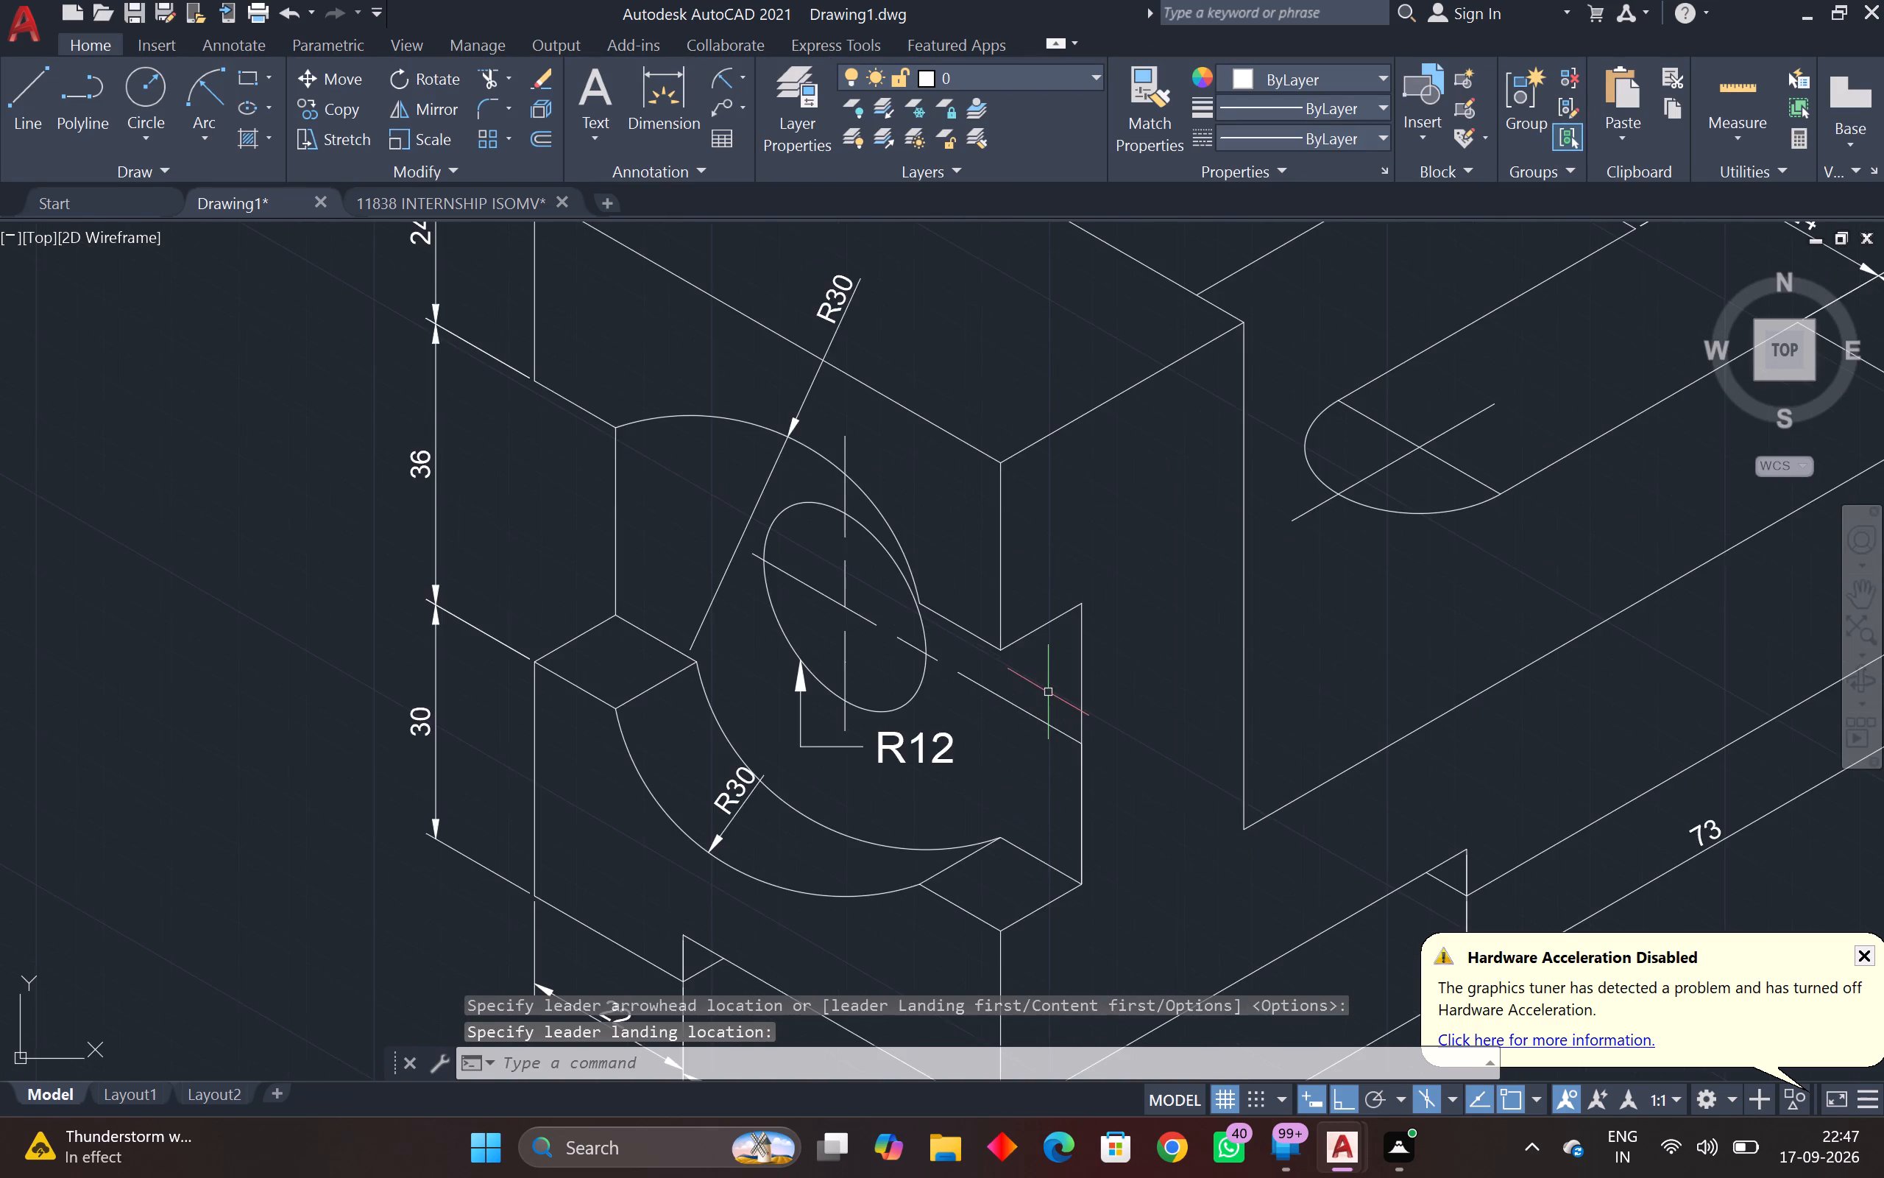
middle_drag(1048, 692, 1224, 590)
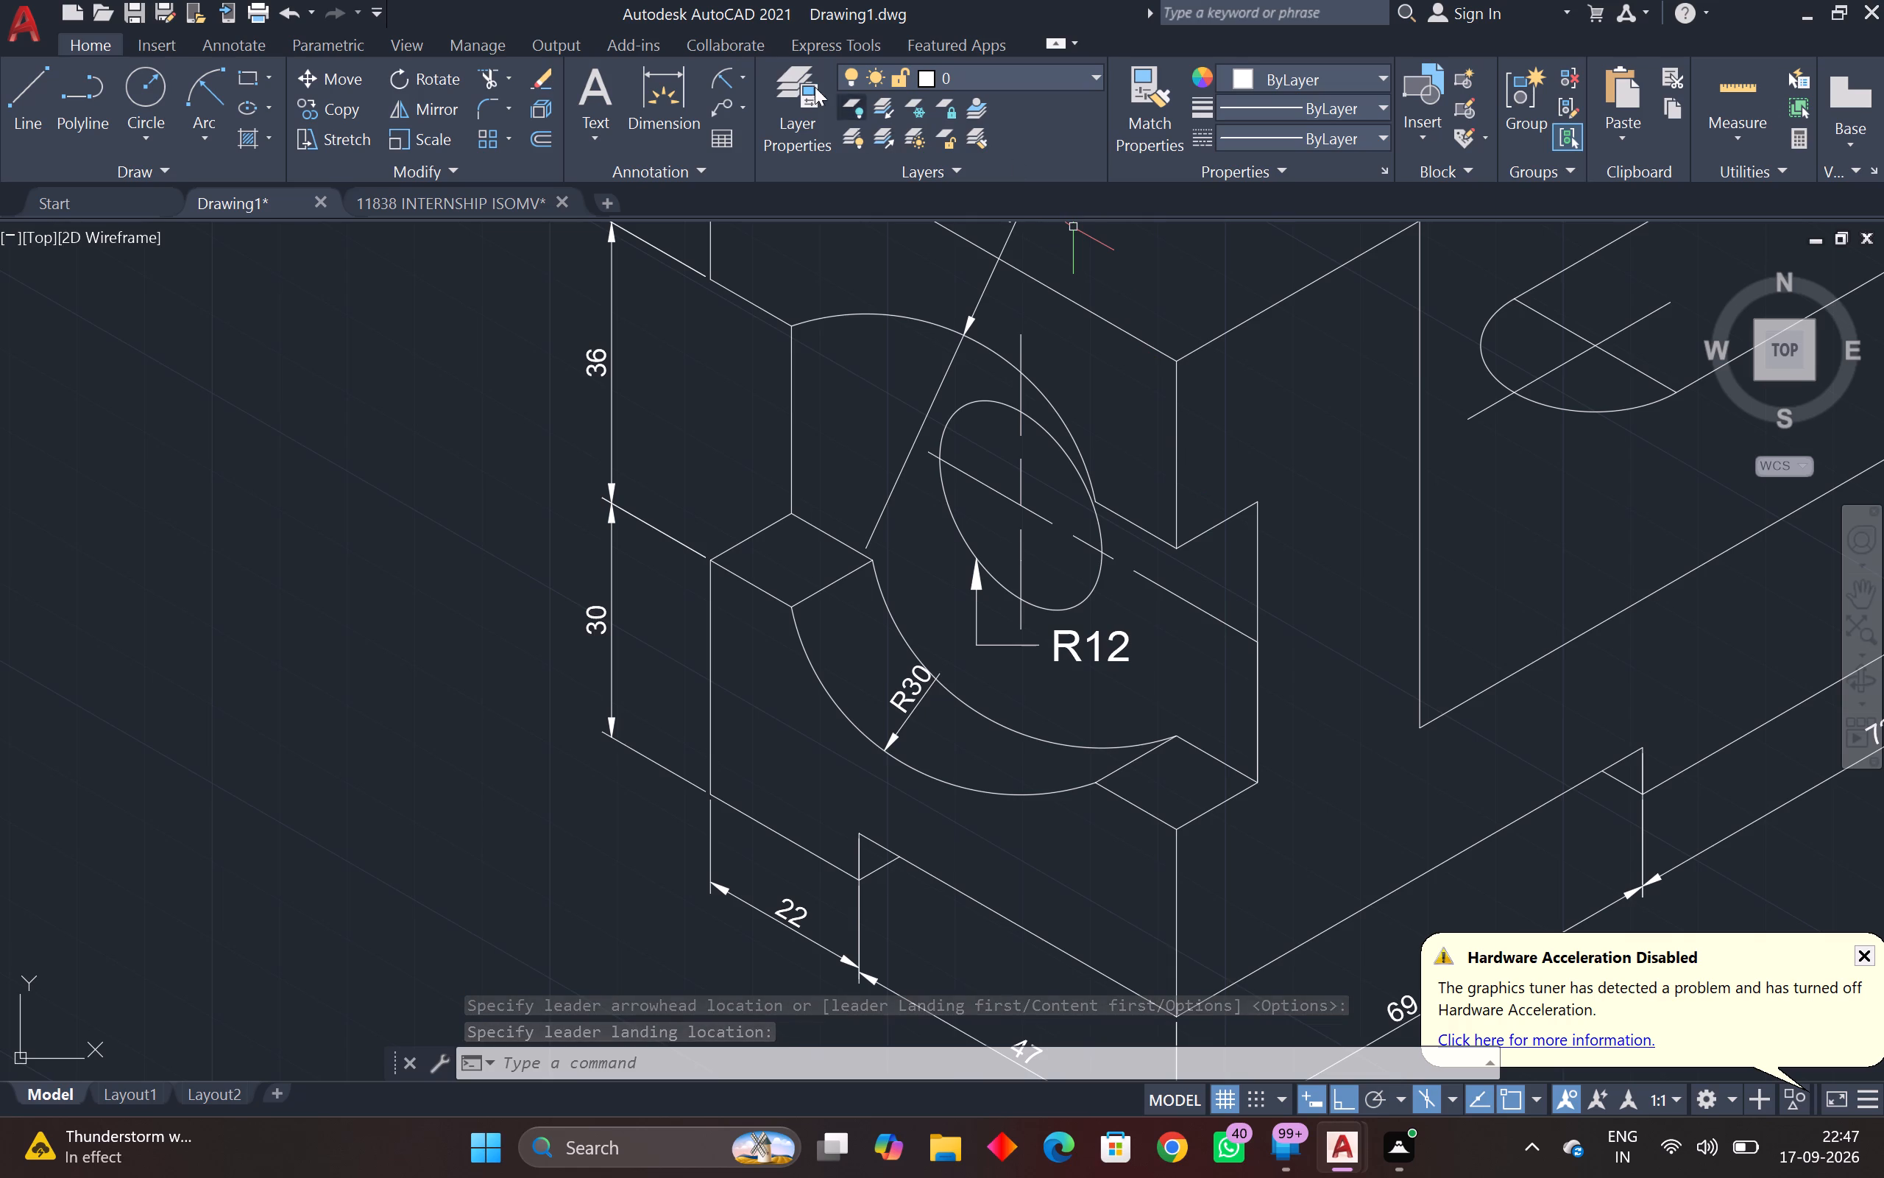
click(743, 83)
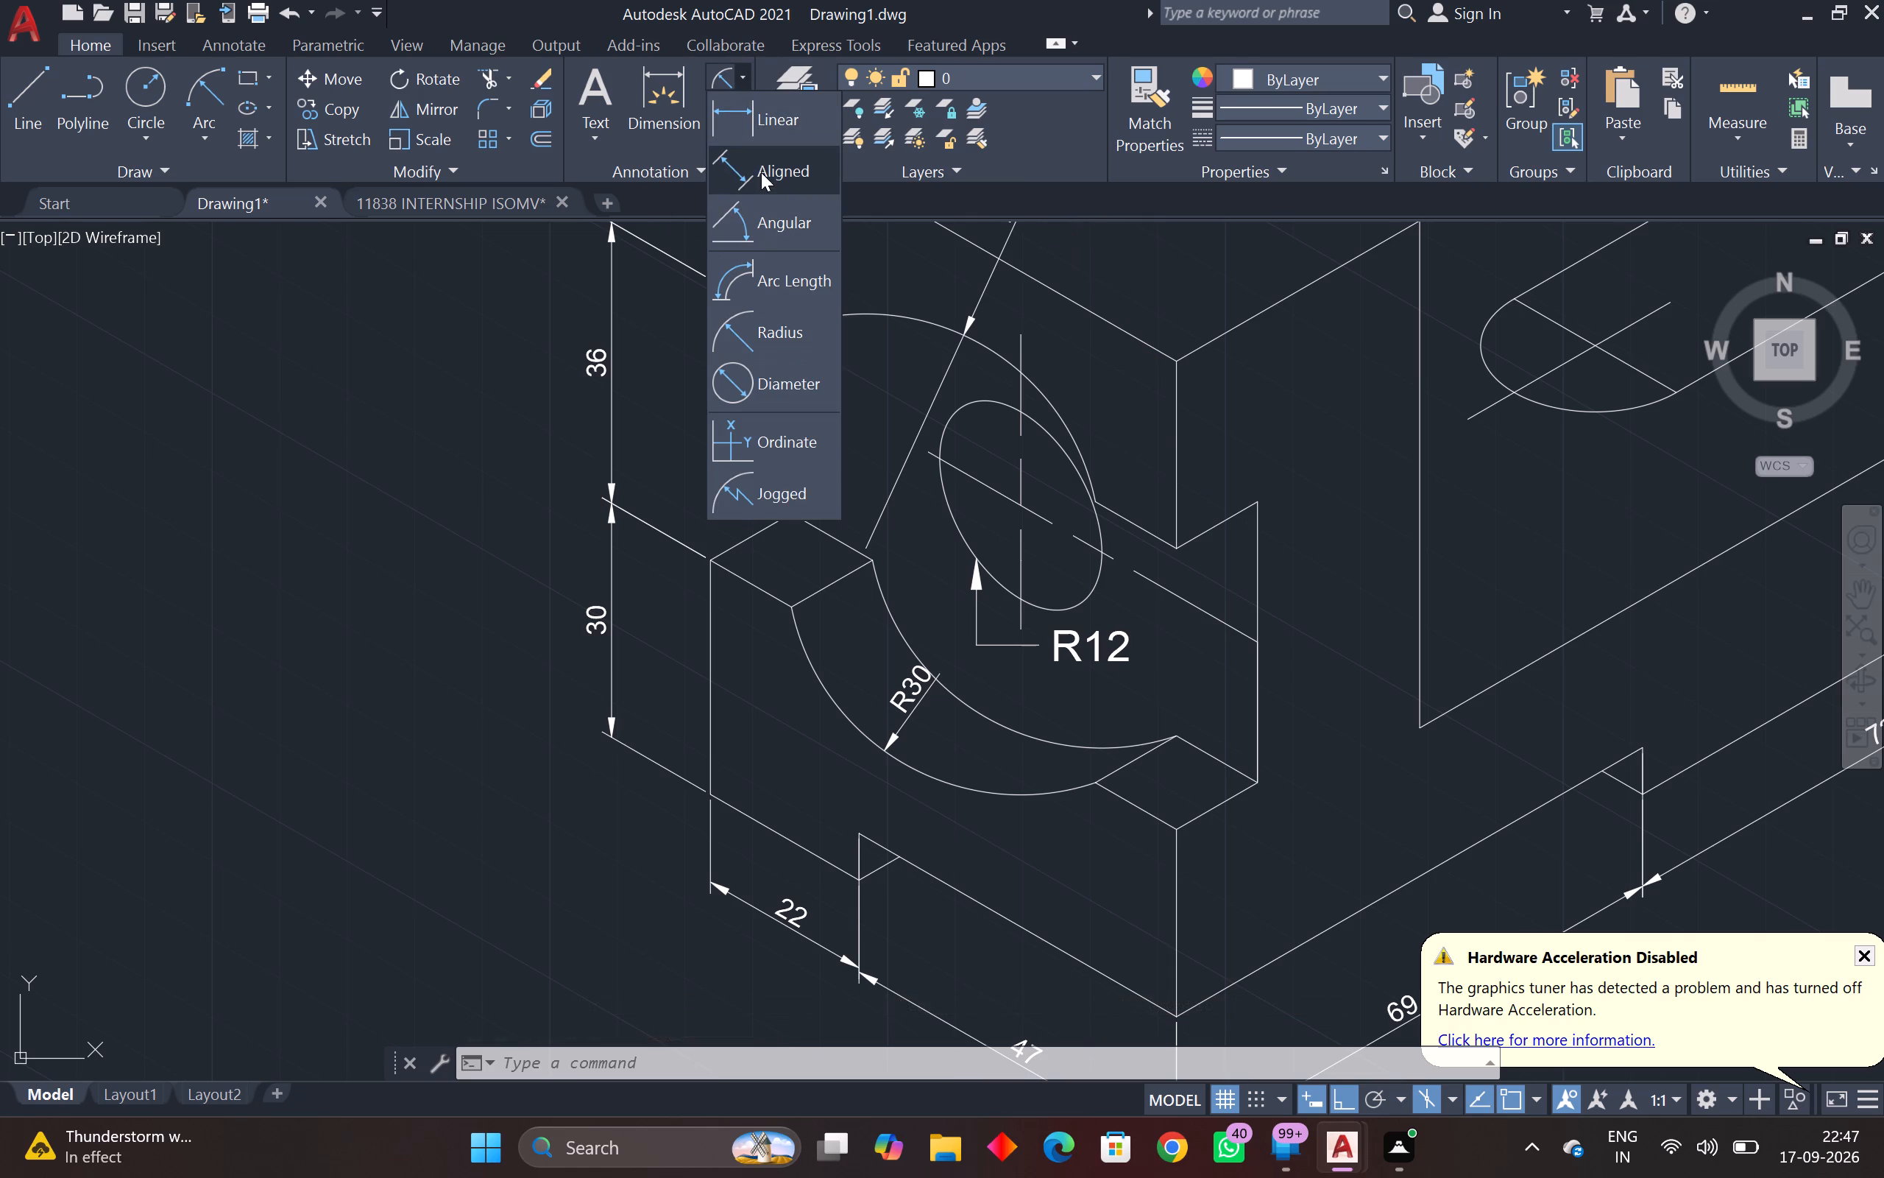
click(768, 173)
middle_drag(1084, 501, 650, 571)
scroll(685, 588, up, 1)
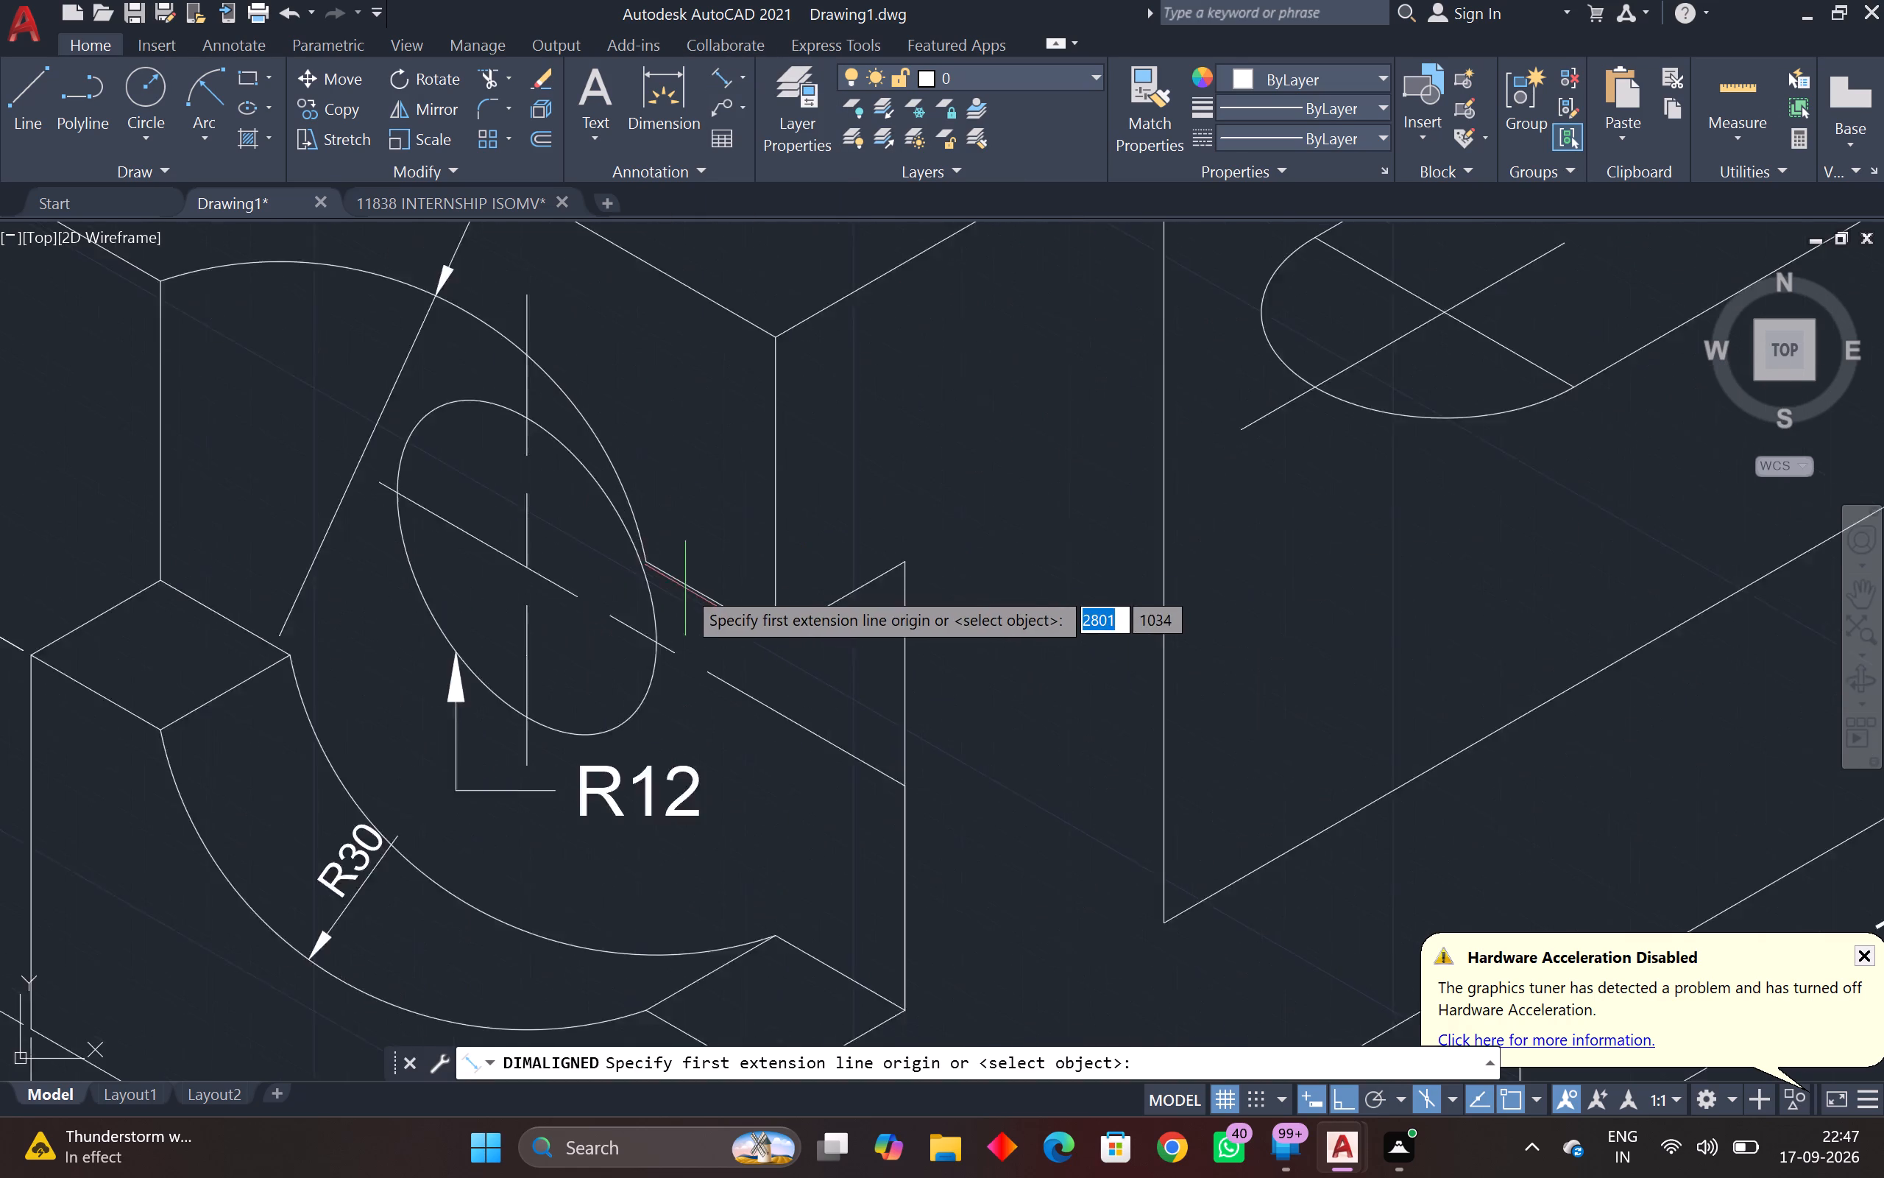
scroll(685, 588, up, 2)
middle_drag(685, 588, 488, 440)
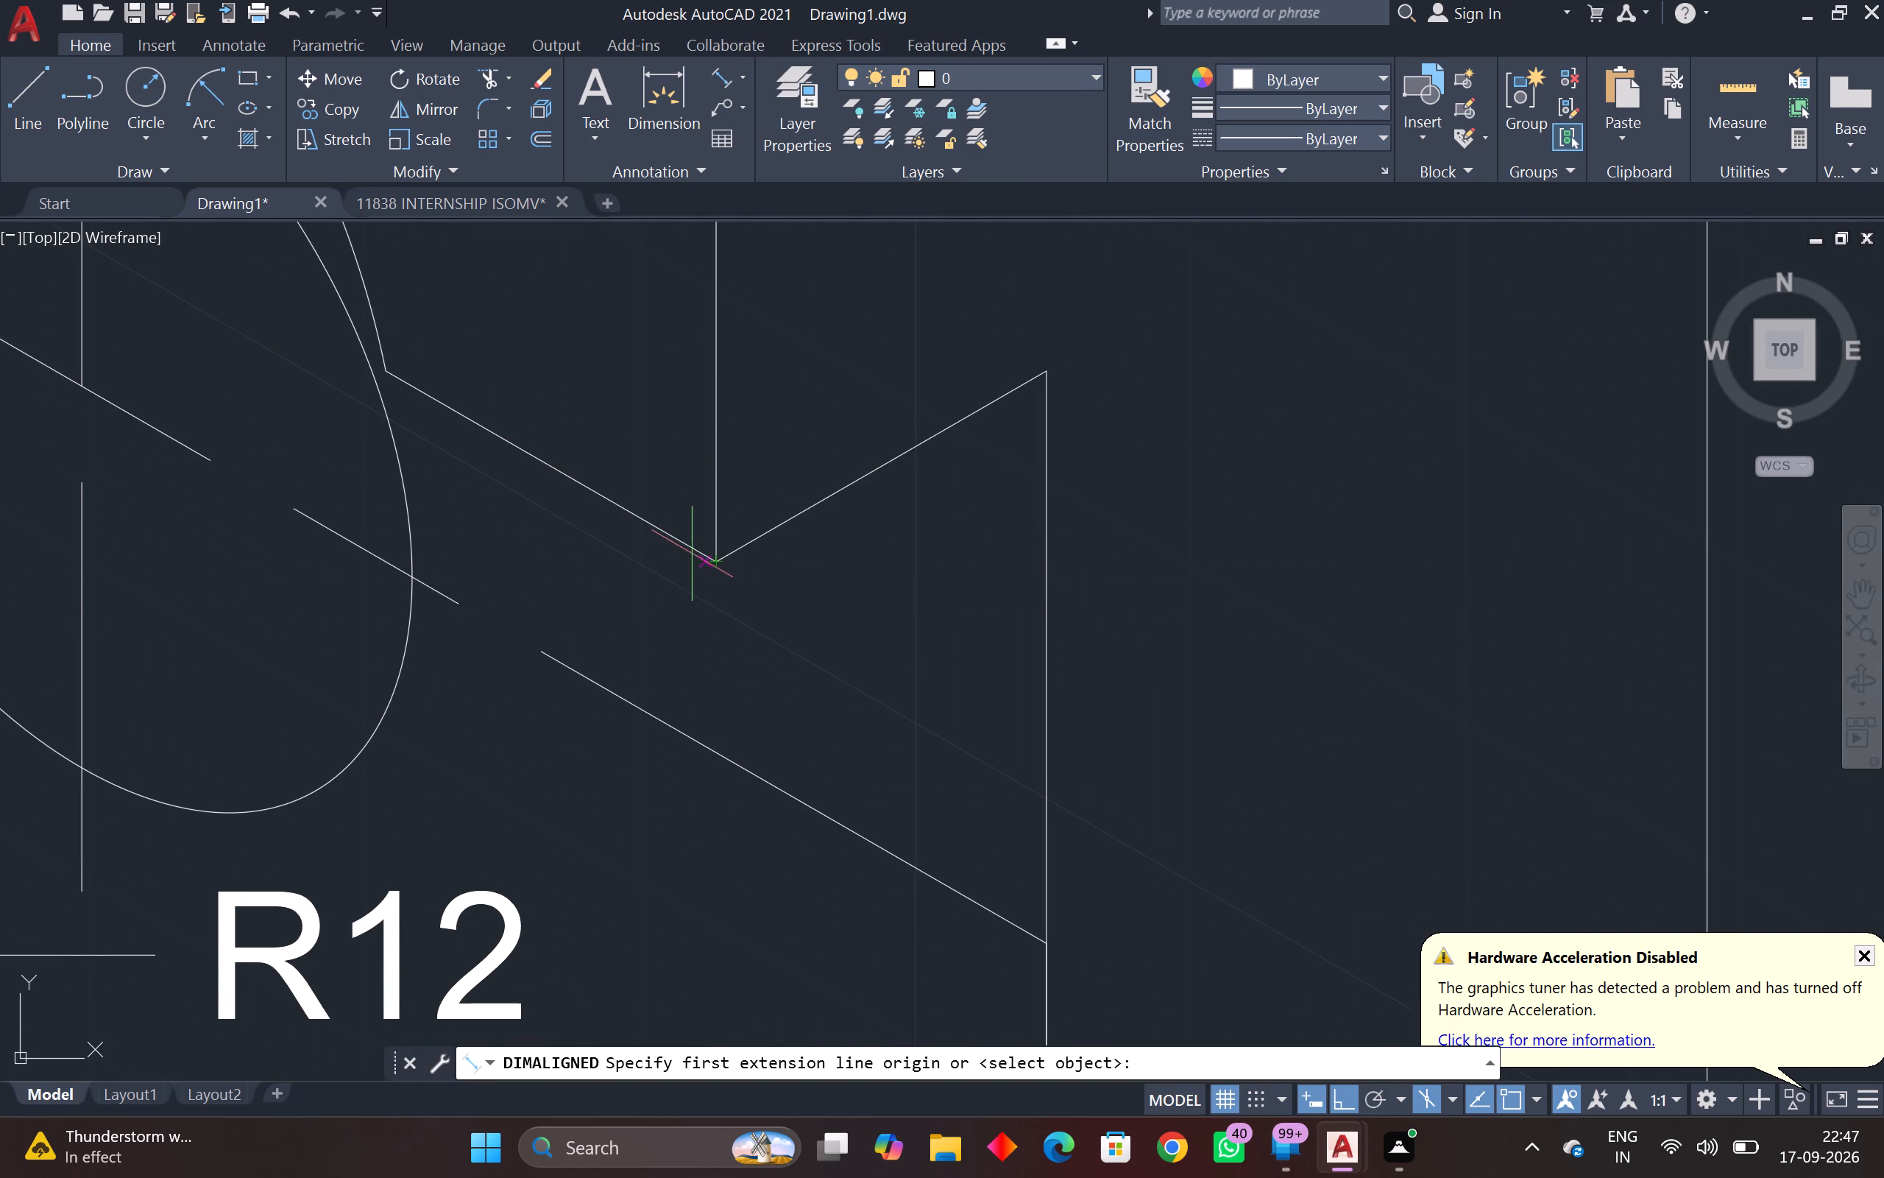
click(714, 560)
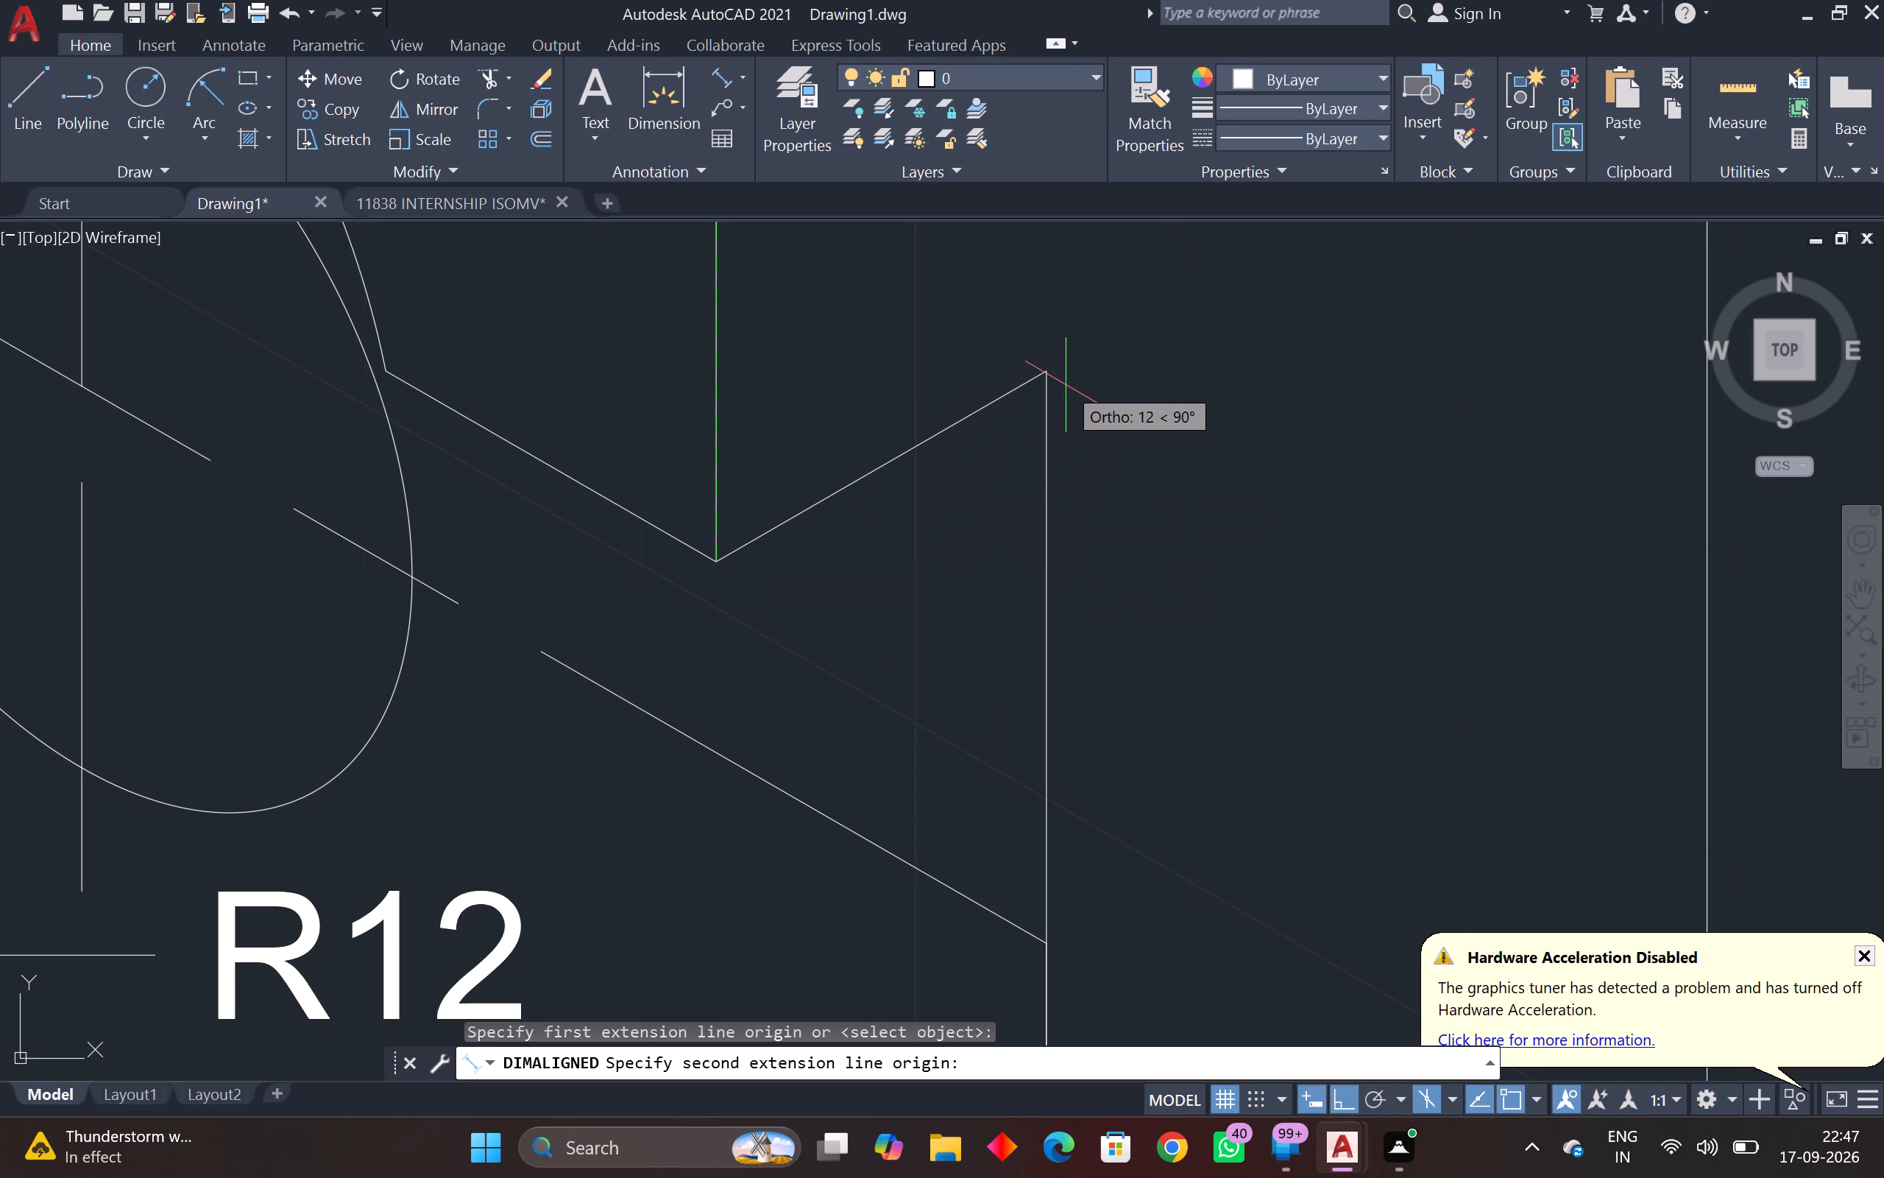
click(1047, 375)
click(988, 317)
Add an aligned dimension along the slot's straight front edge, from the arc end to the block's end, offset toward the front side.
scroll(988, 326, down, 2)
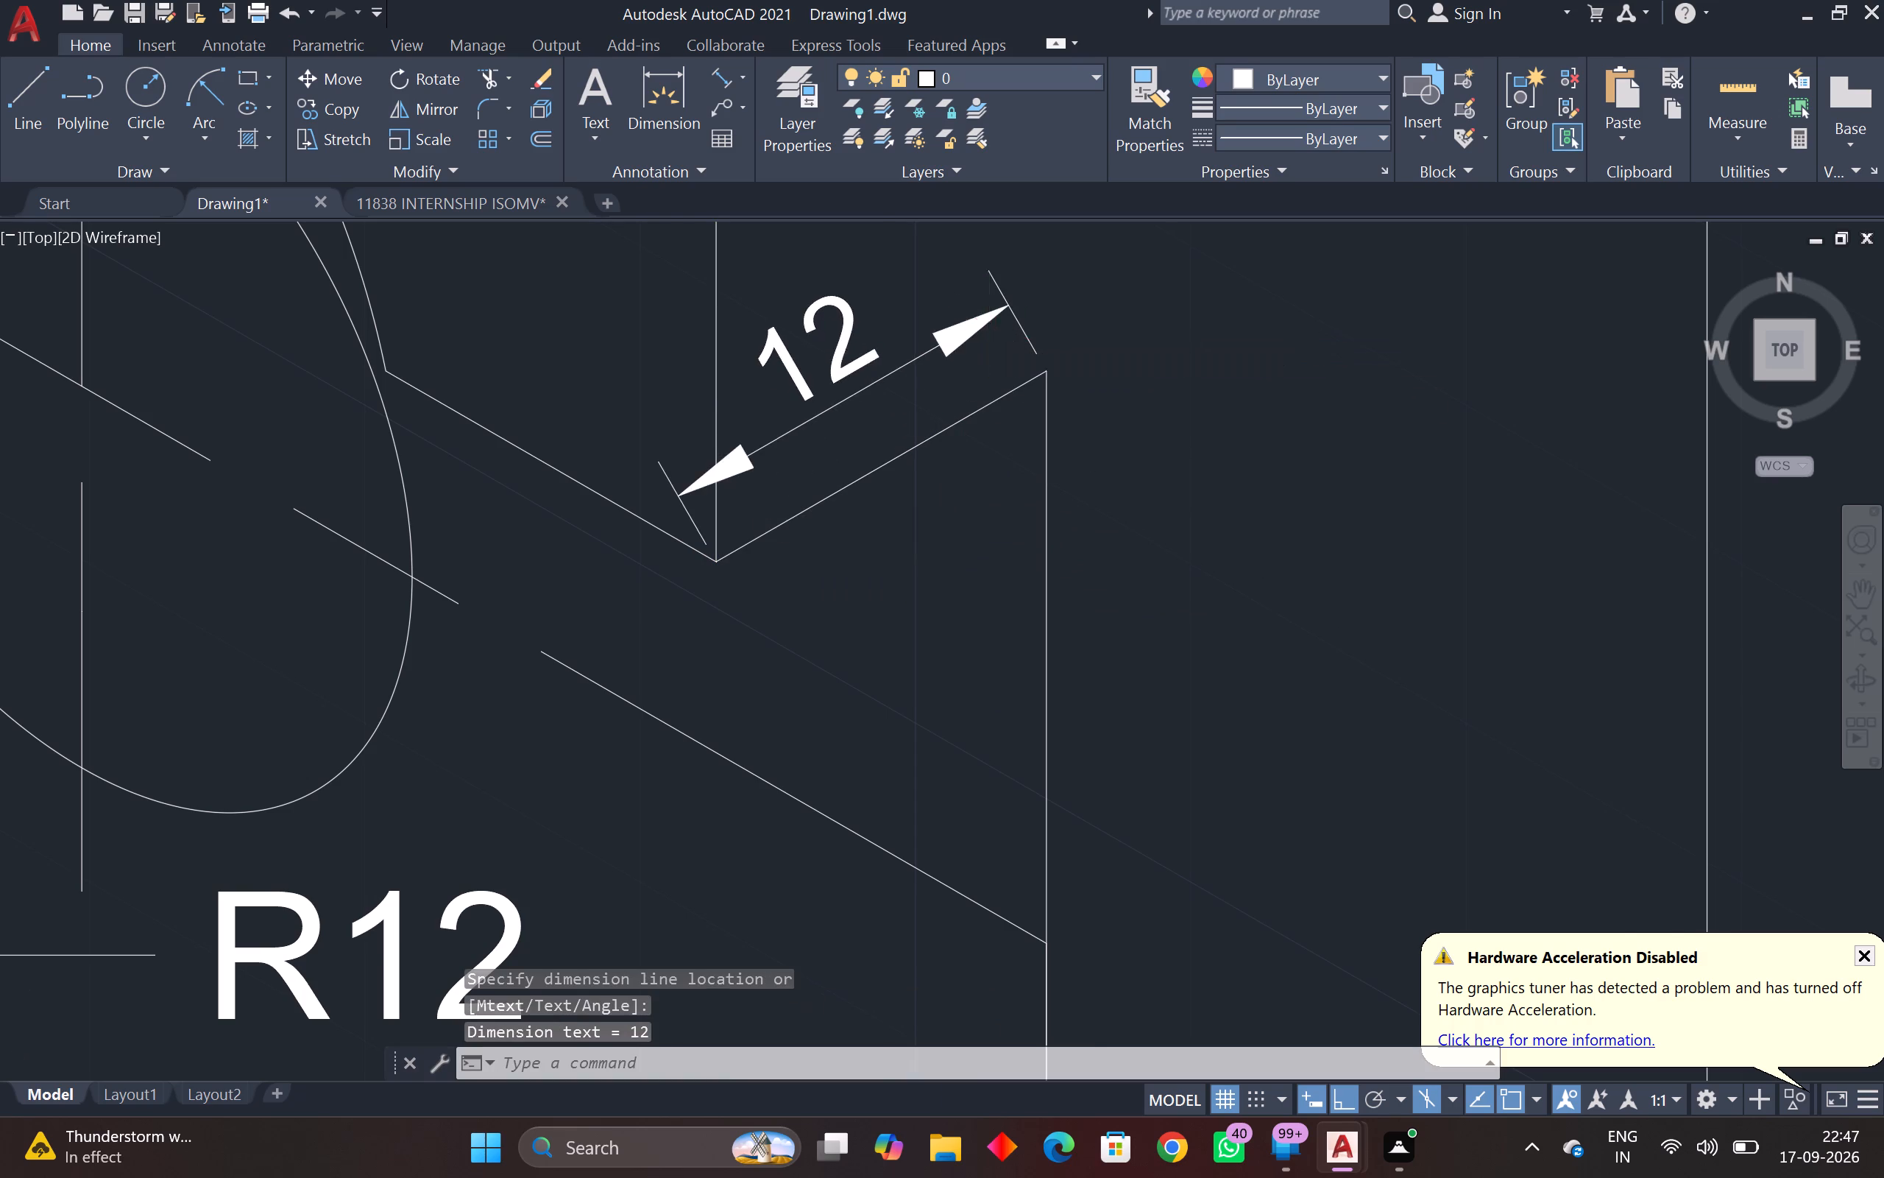
middle_drag(989, 327, 598, 656)
scroll(665, 627, down, 2)
middle_drag(670, 627, 501, 686)
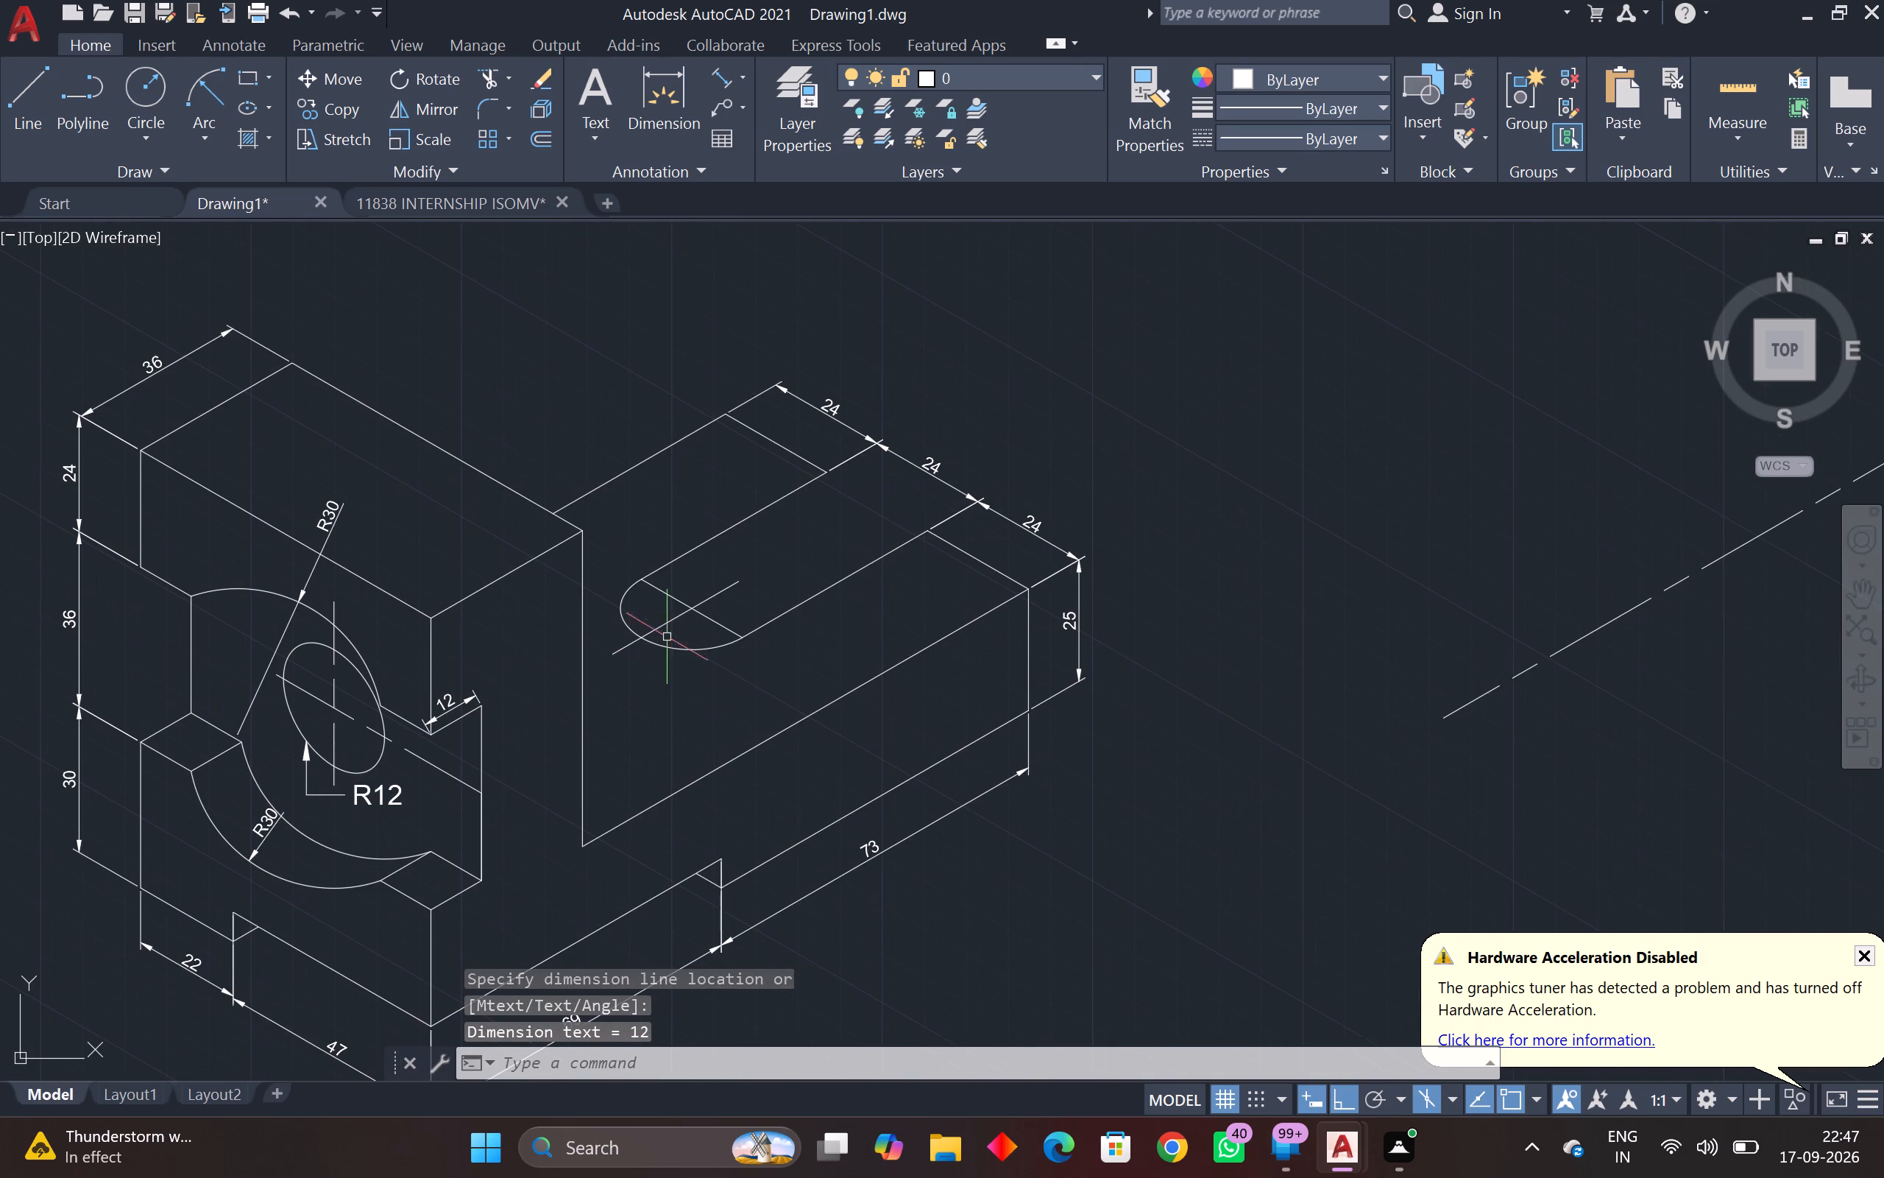
key(space)
drag(739, 638, 775, 613)
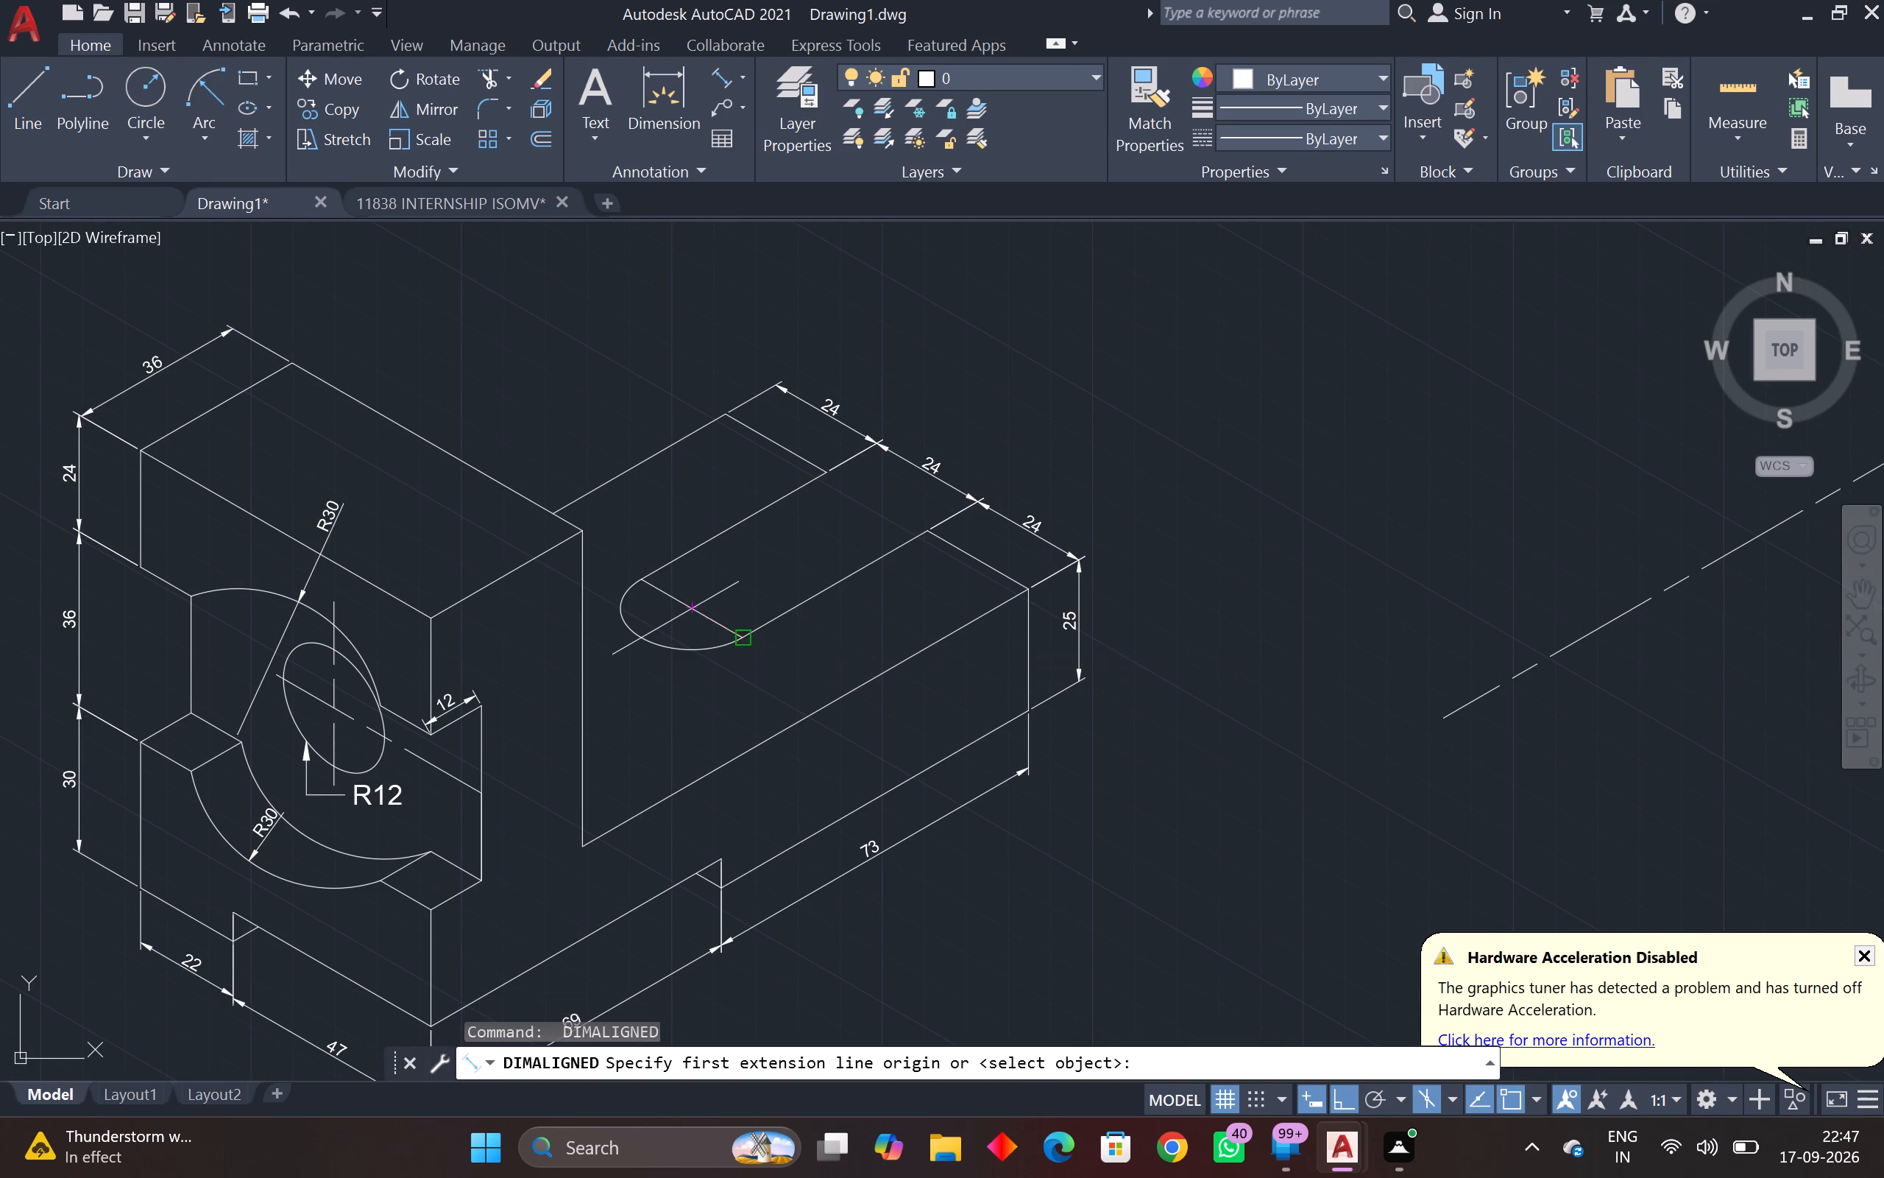
click(926, 524)
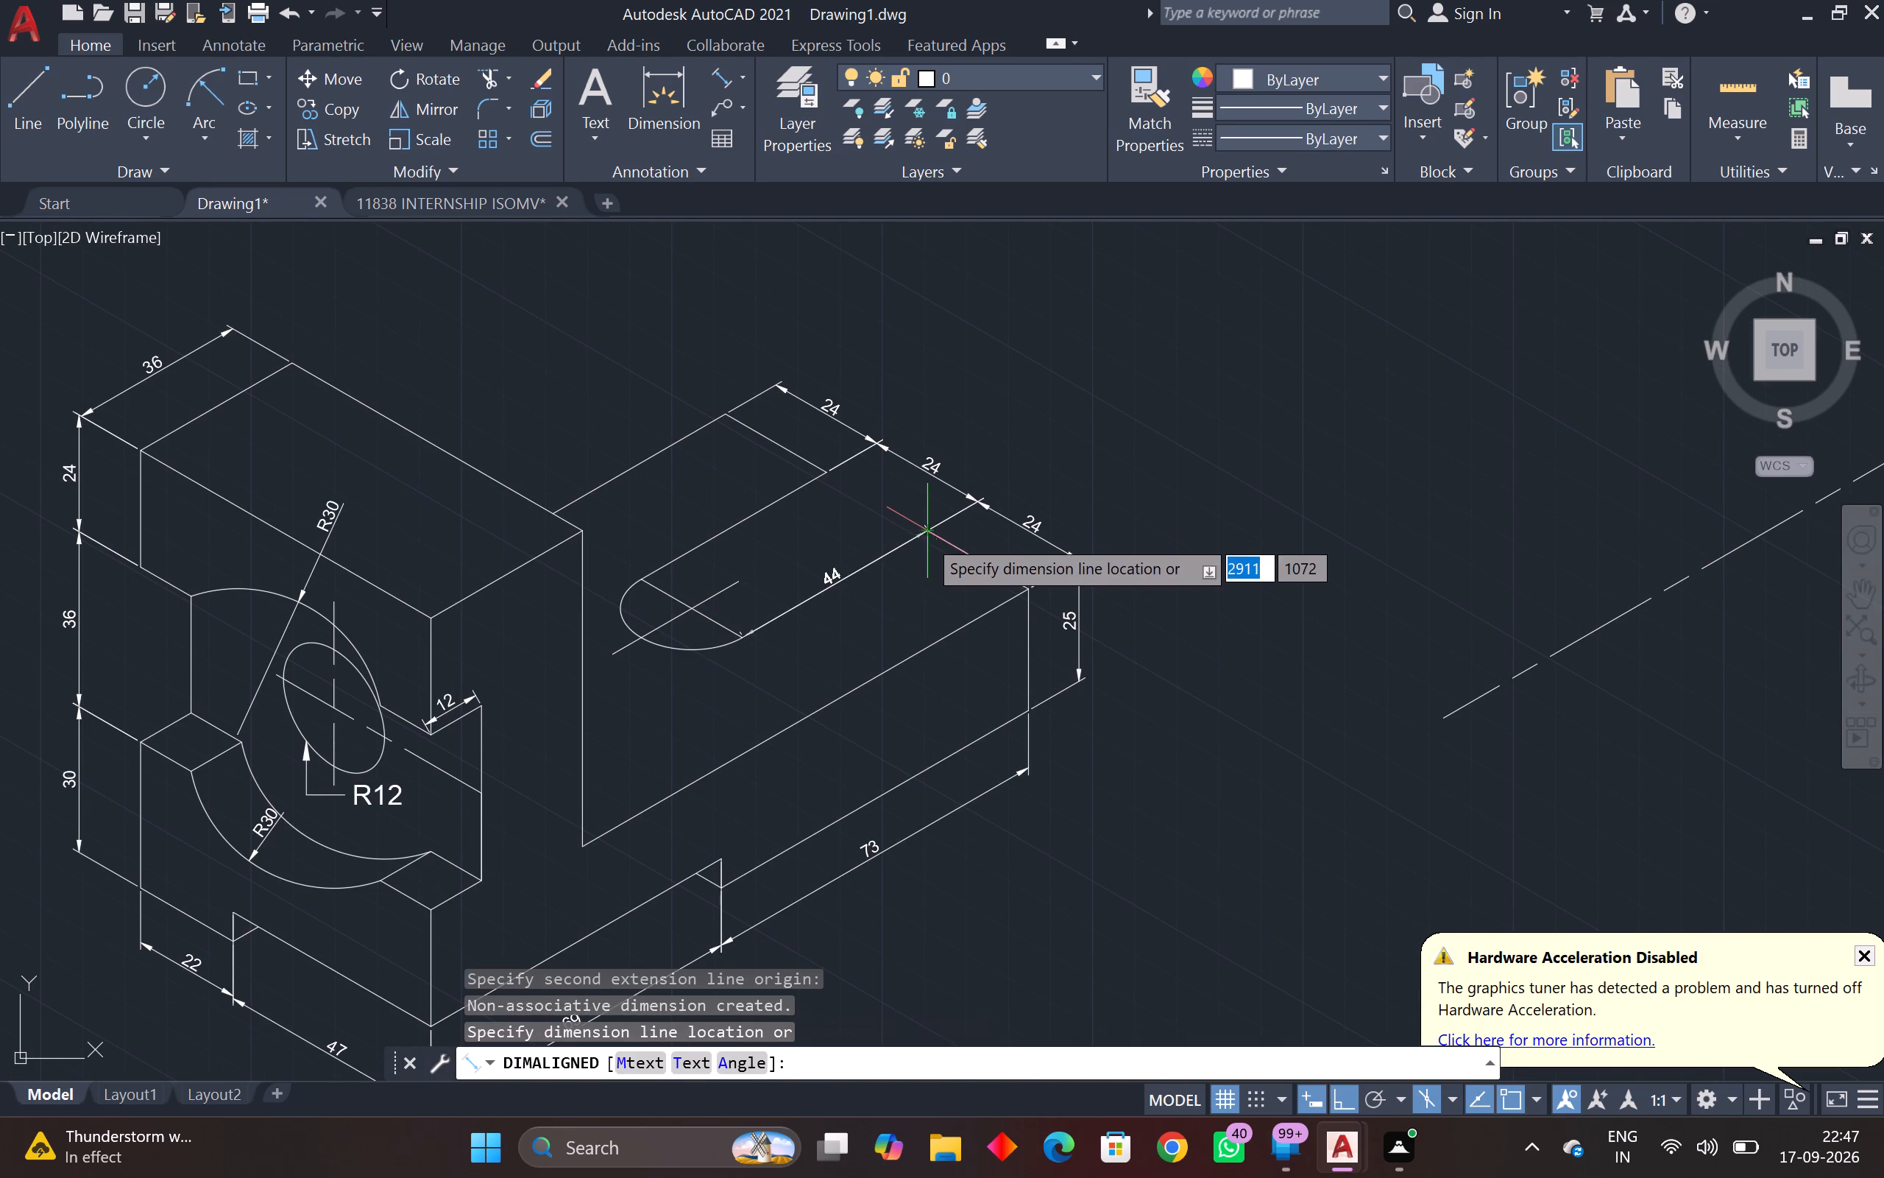
click(935, 582)
Oblique the 12 dimension at the notch edge so its extension lines run vertically.
scroll(935, 582, down, 1)
middle_drag(935, 582, 1056, 546)
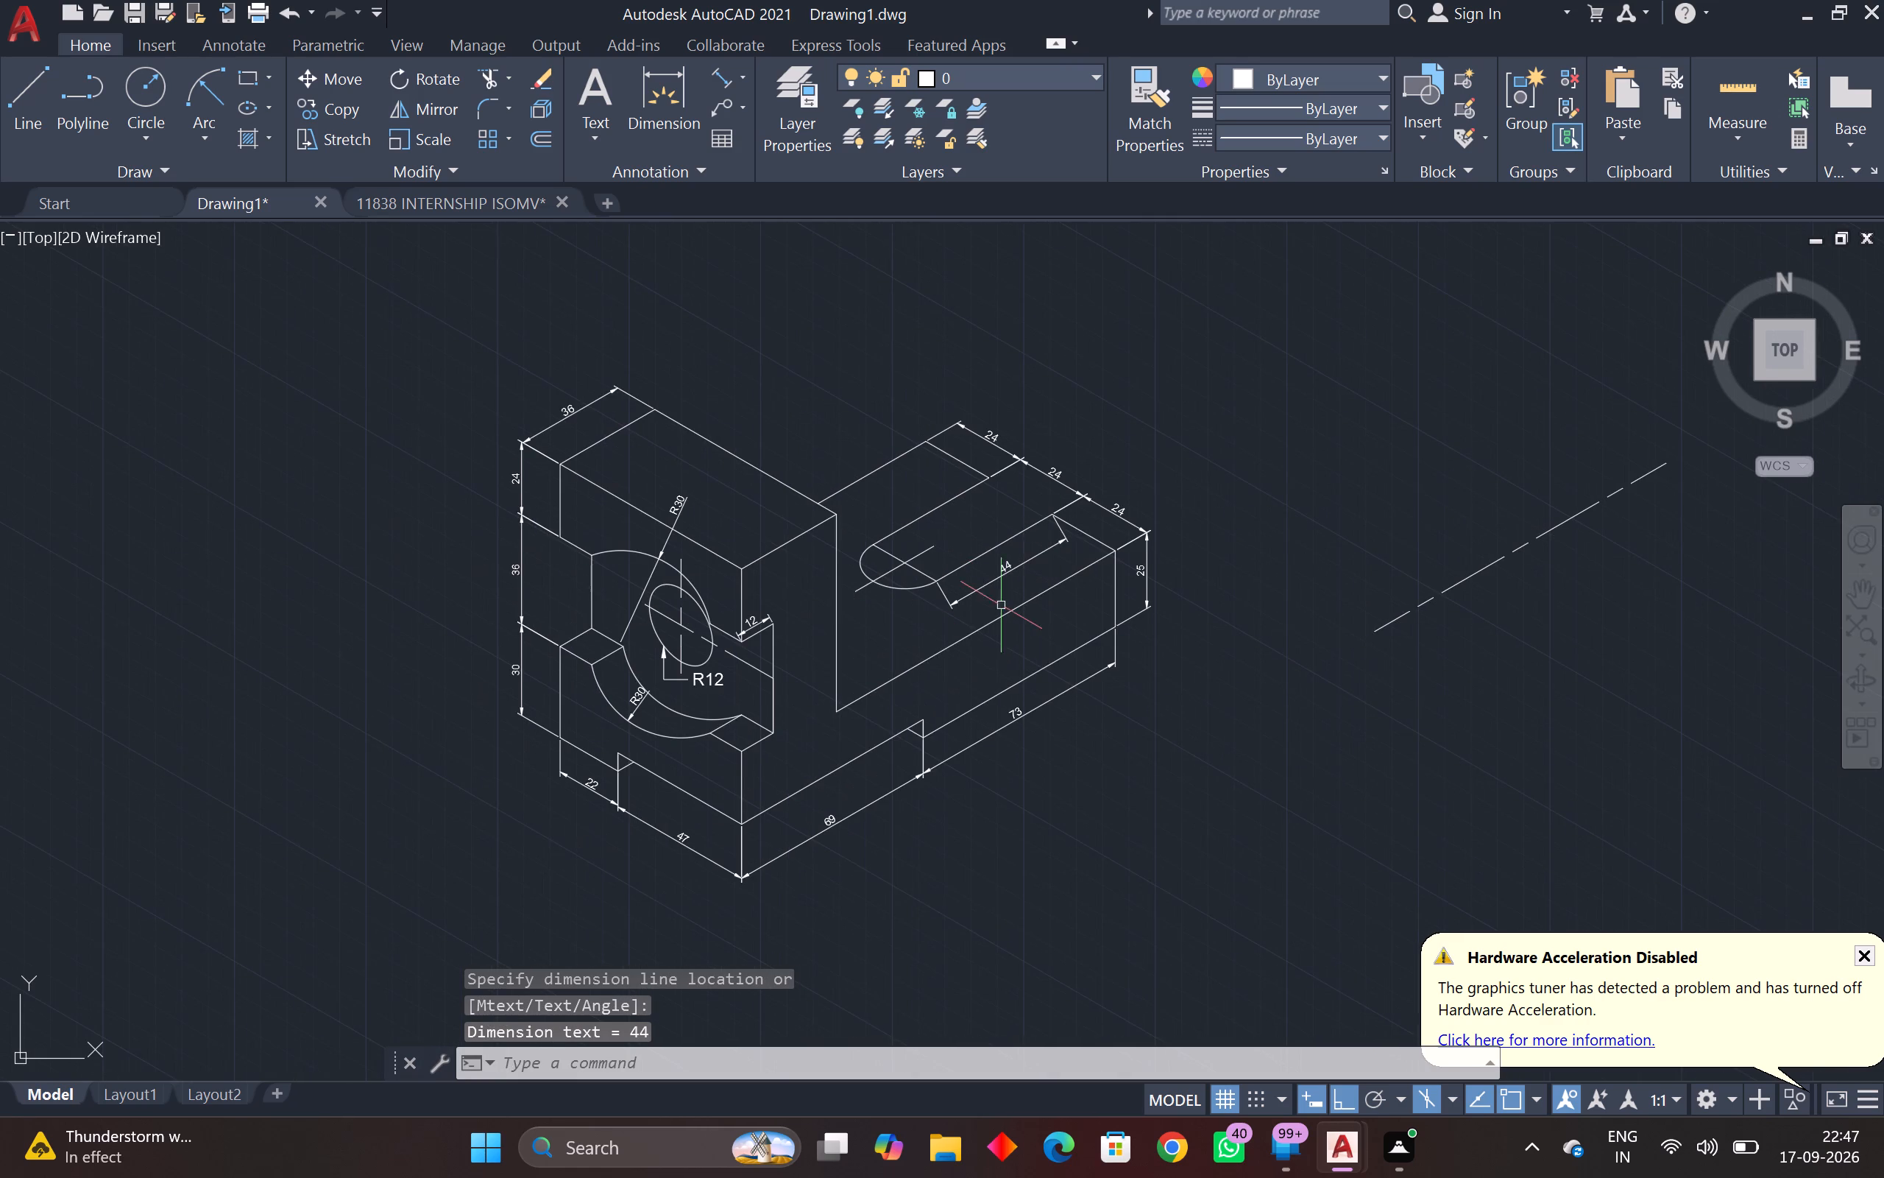
scroll(907, 683, up, 1)
middle_drag(907, 683, 1006, 648)
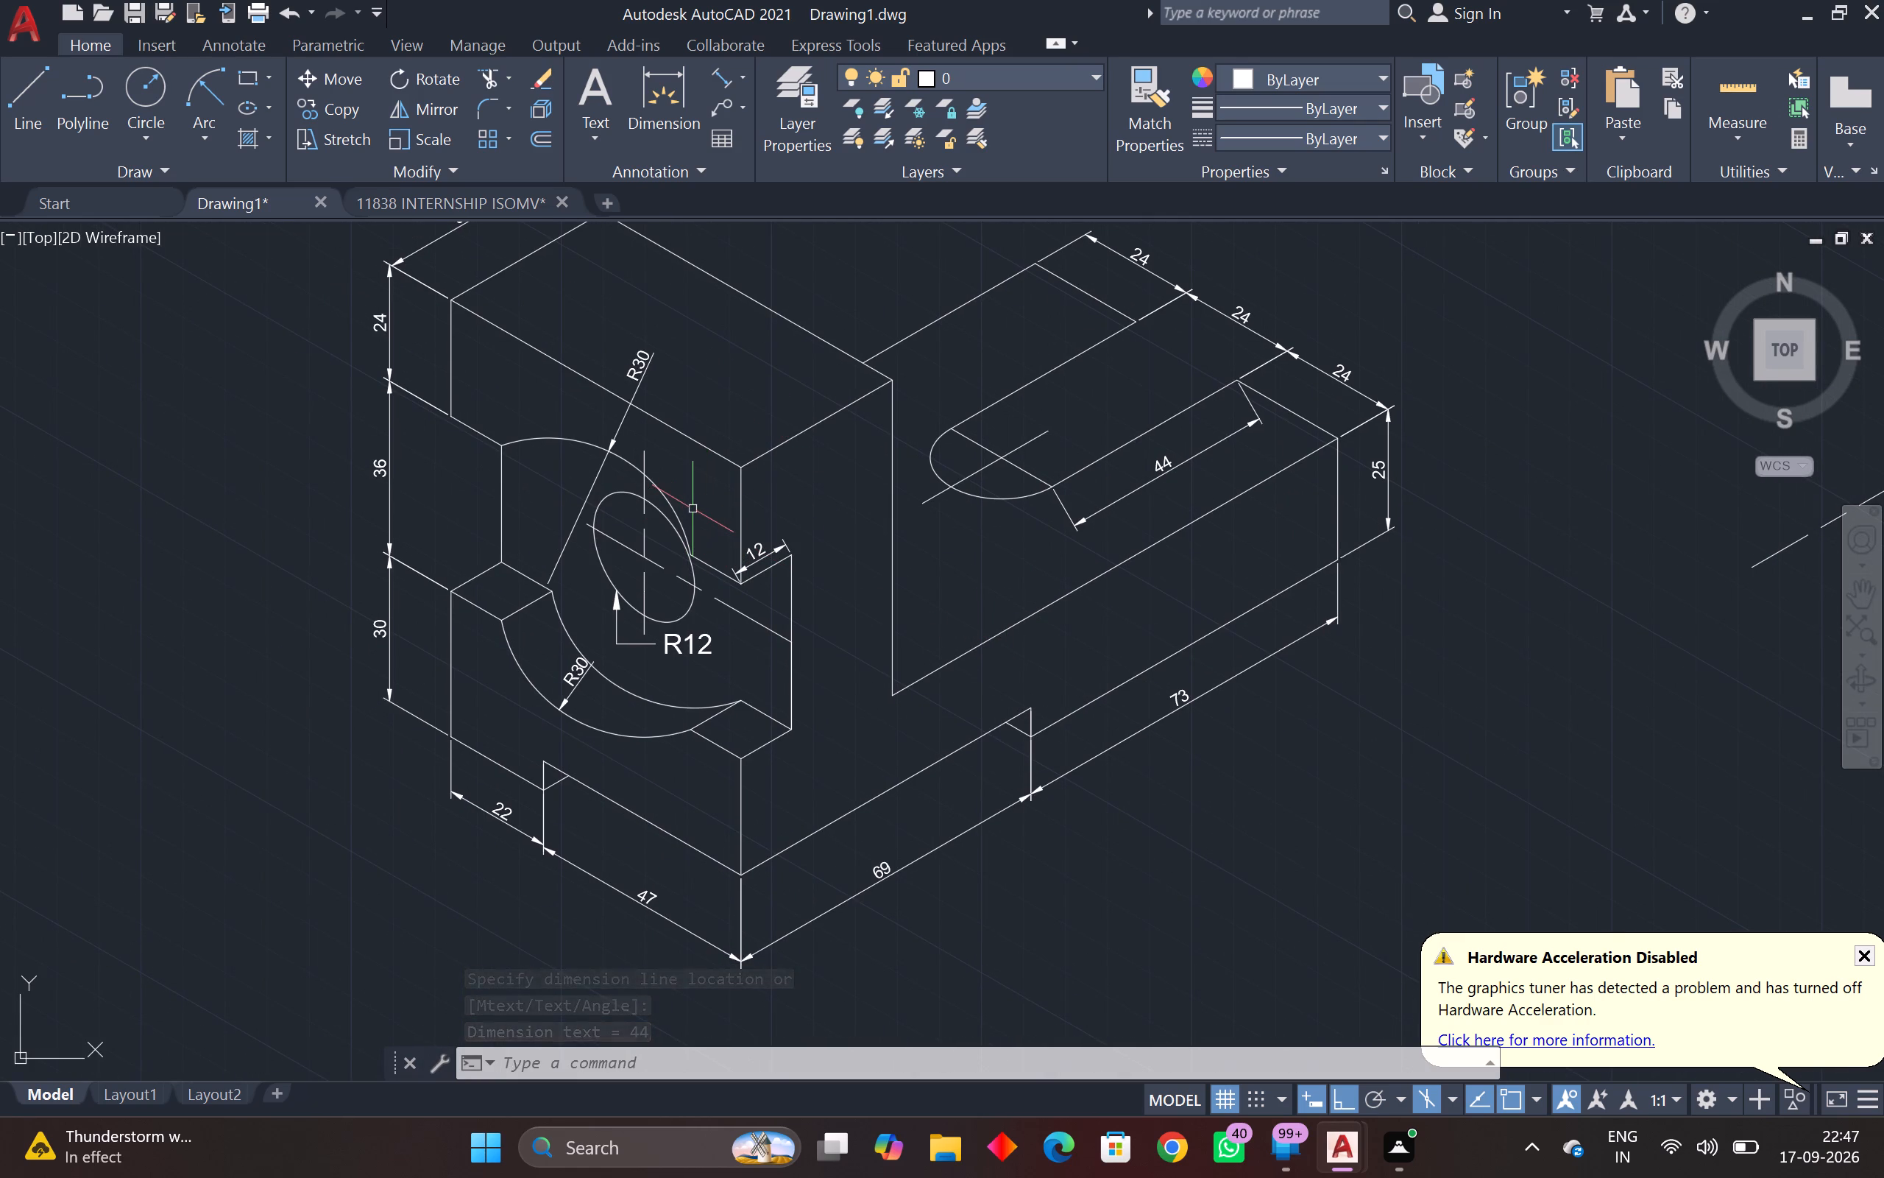
key(Escape)
key(Escape)
text(DI)
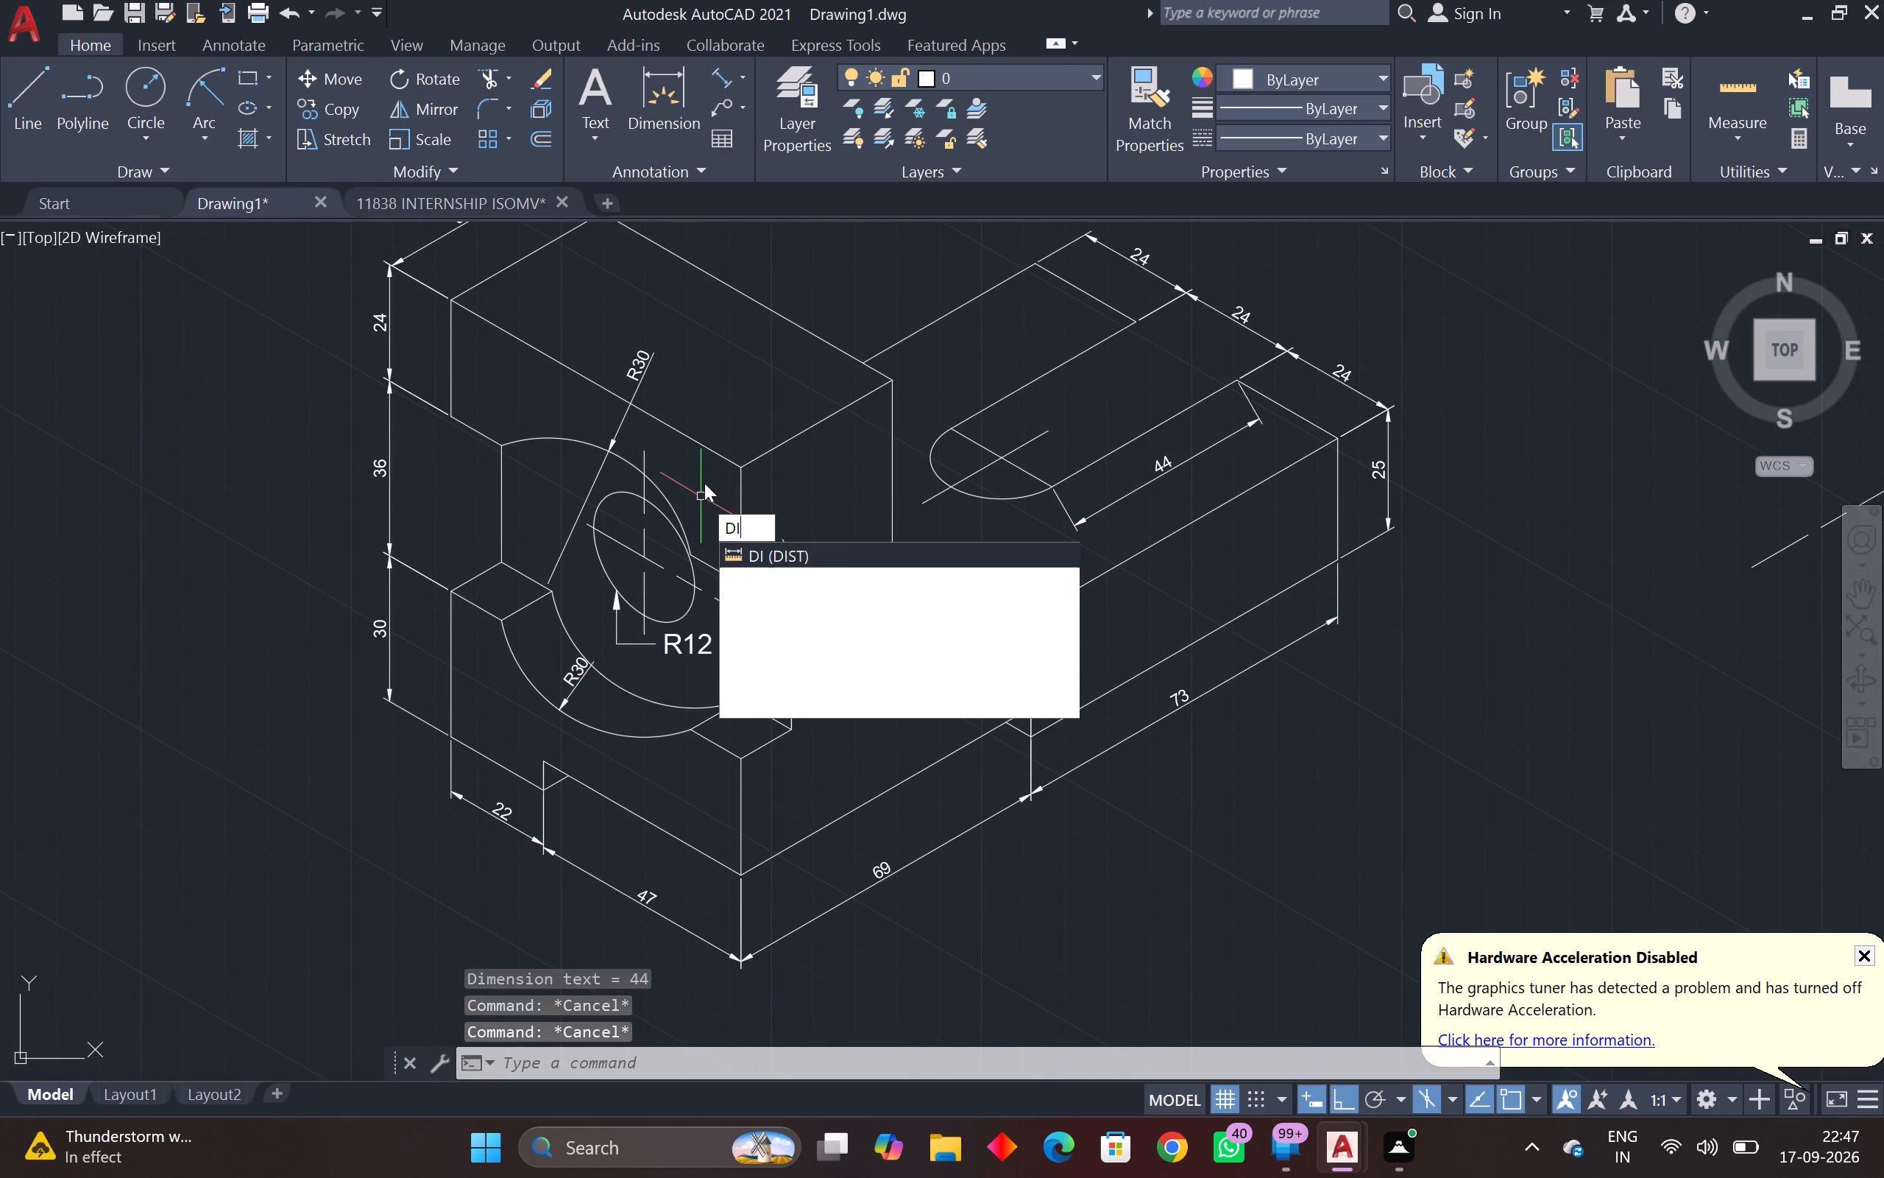
key(m)
click(801, 588)
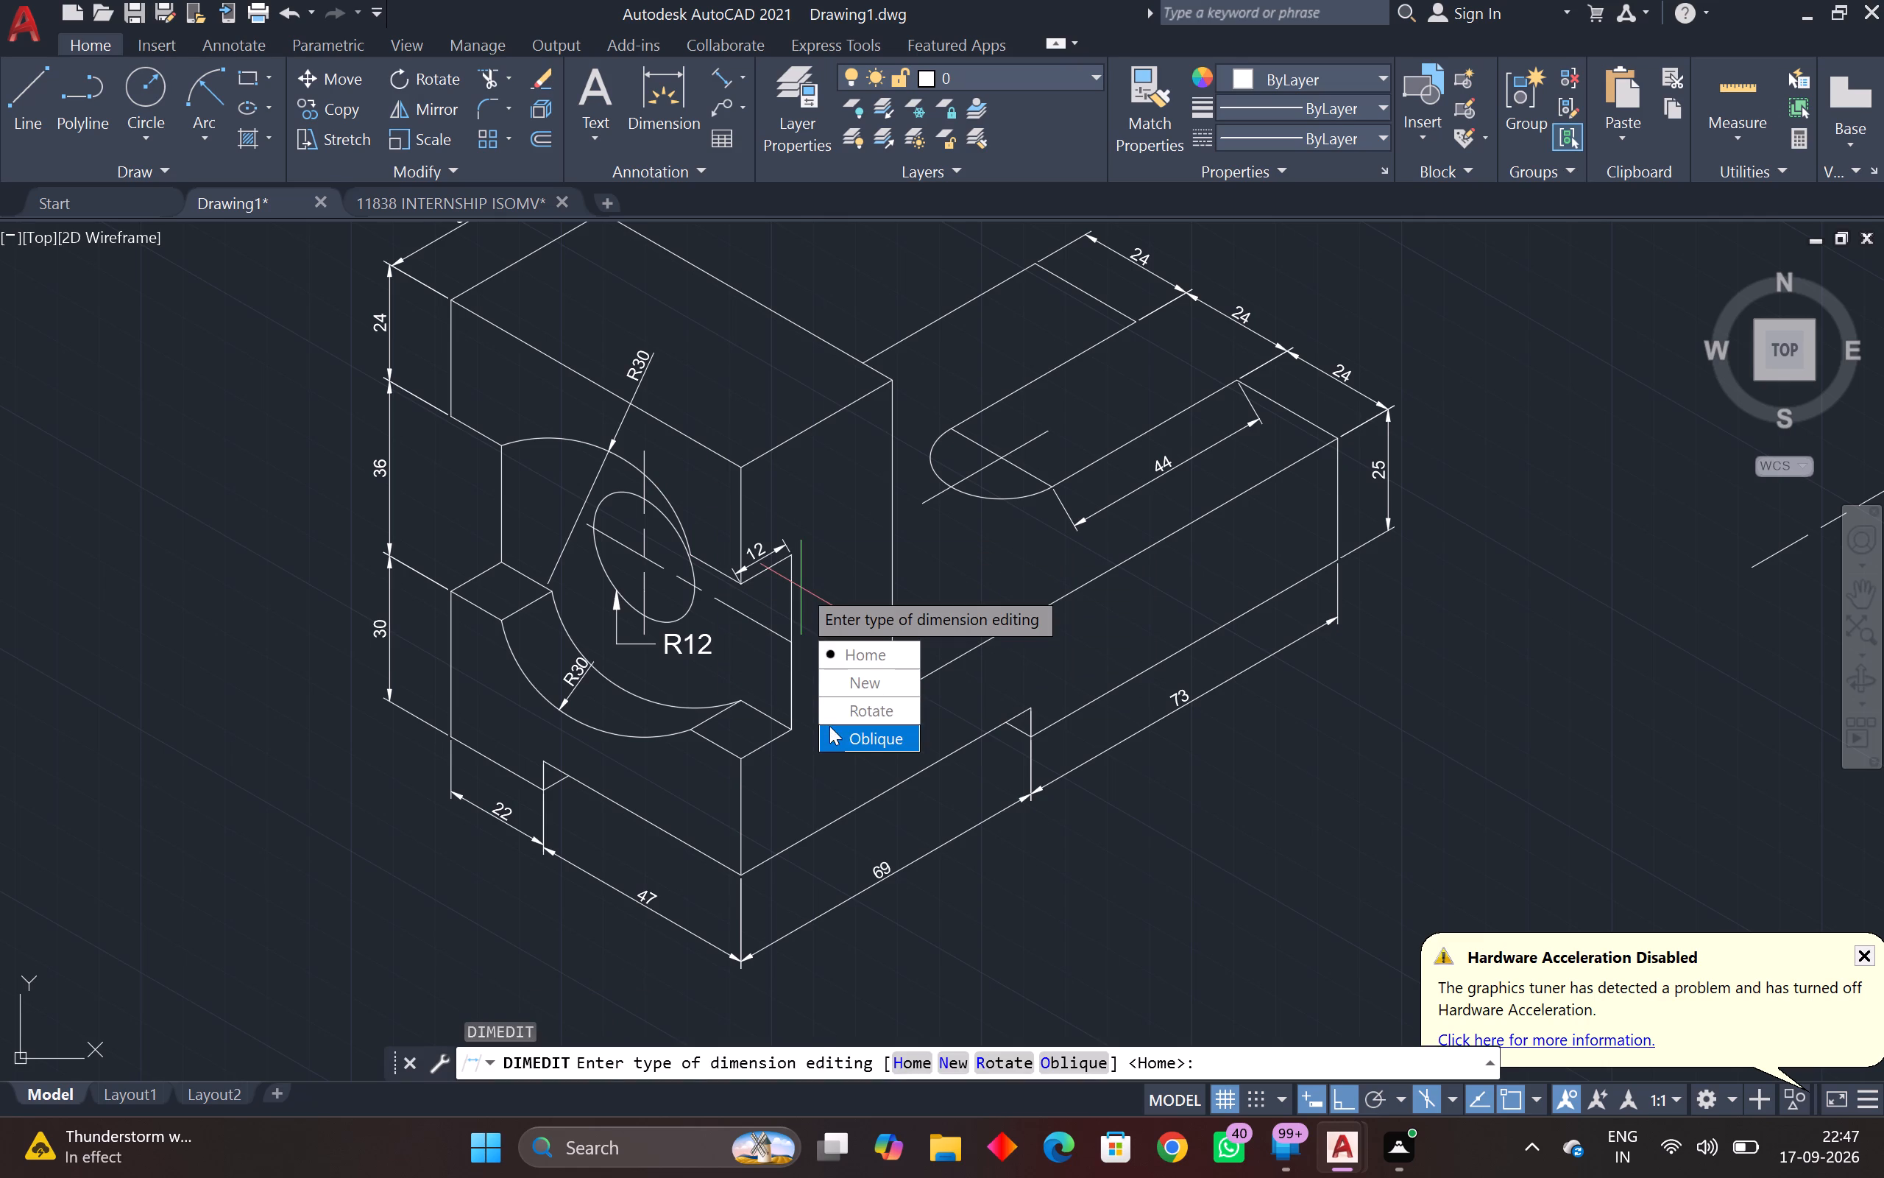
drag(829, 726, 794, 588)
click(776, 551)
key(space)
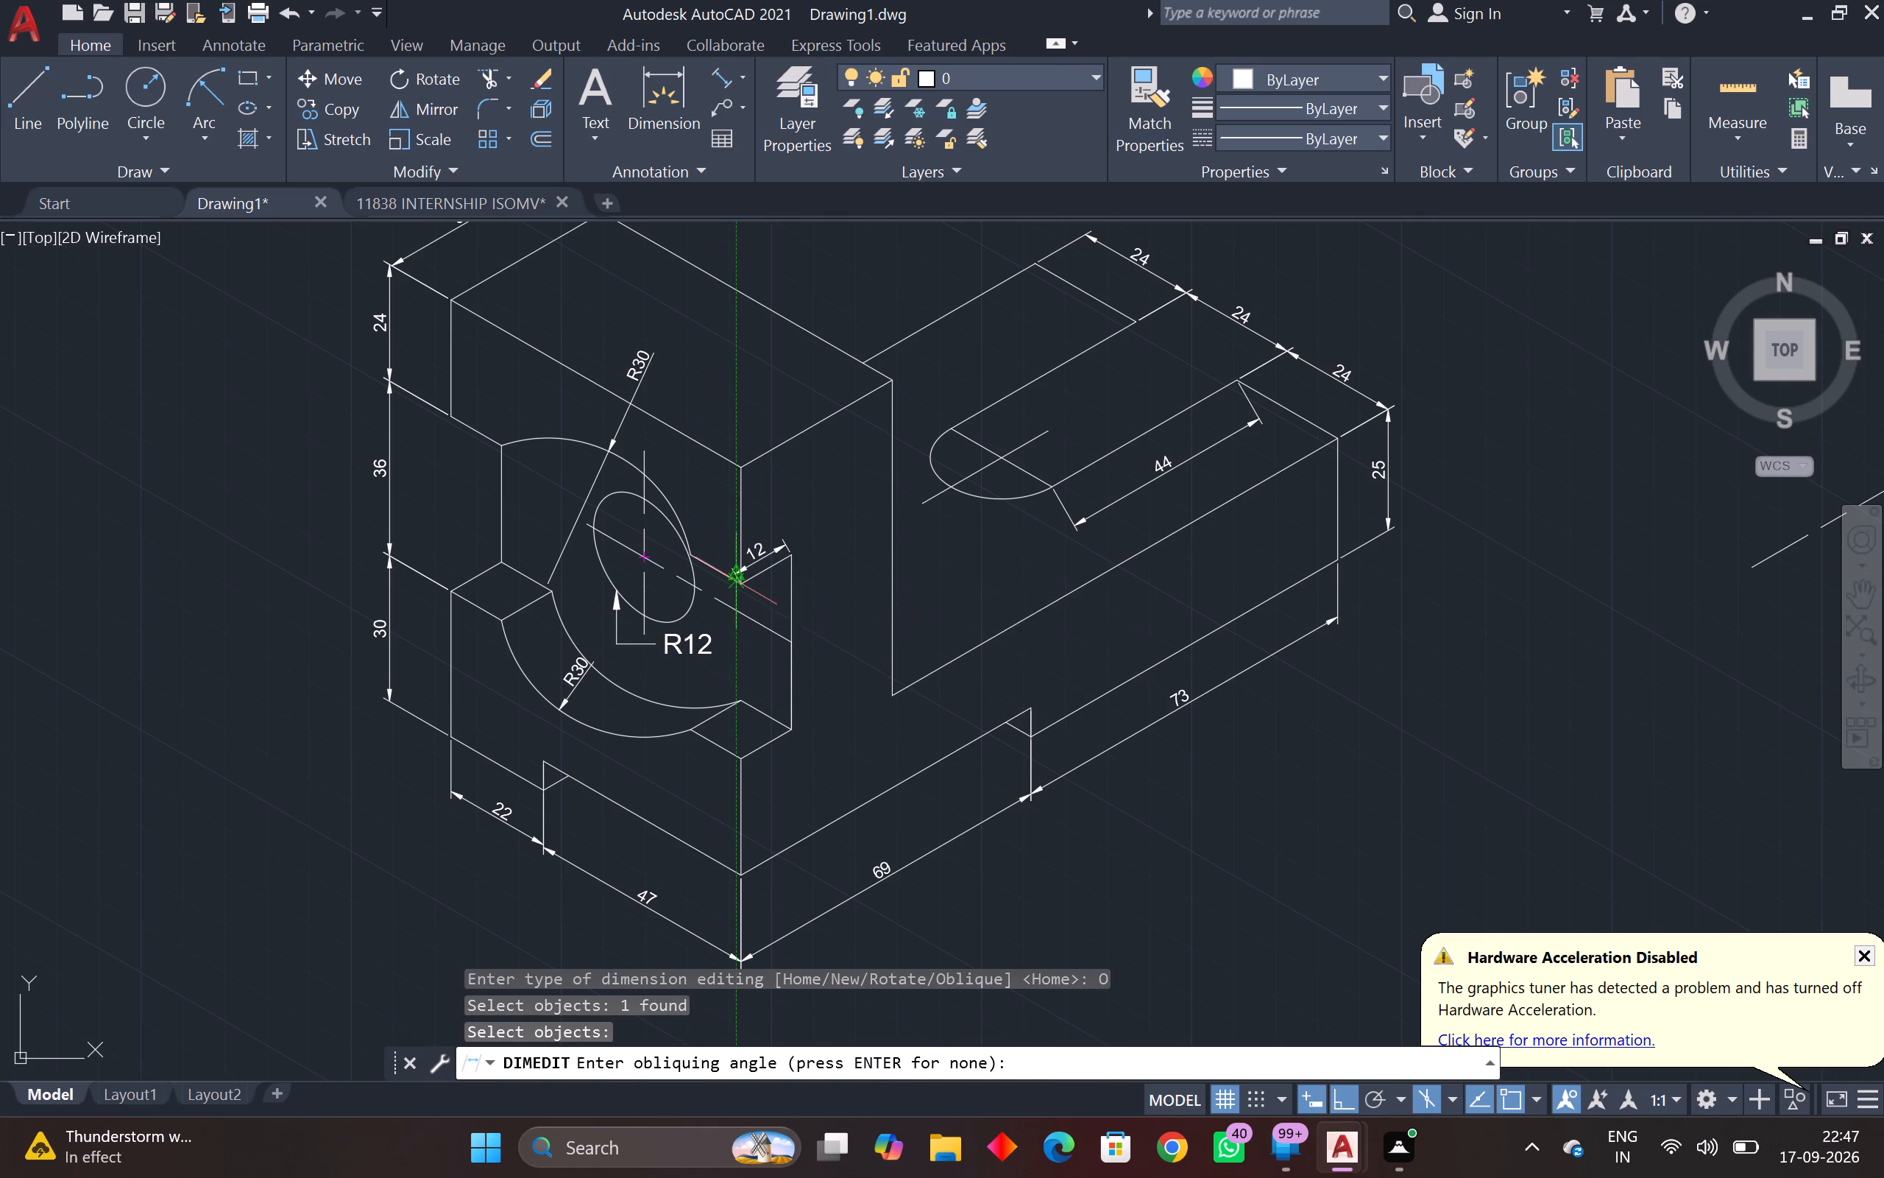
scroll(751, 582, up, 3)
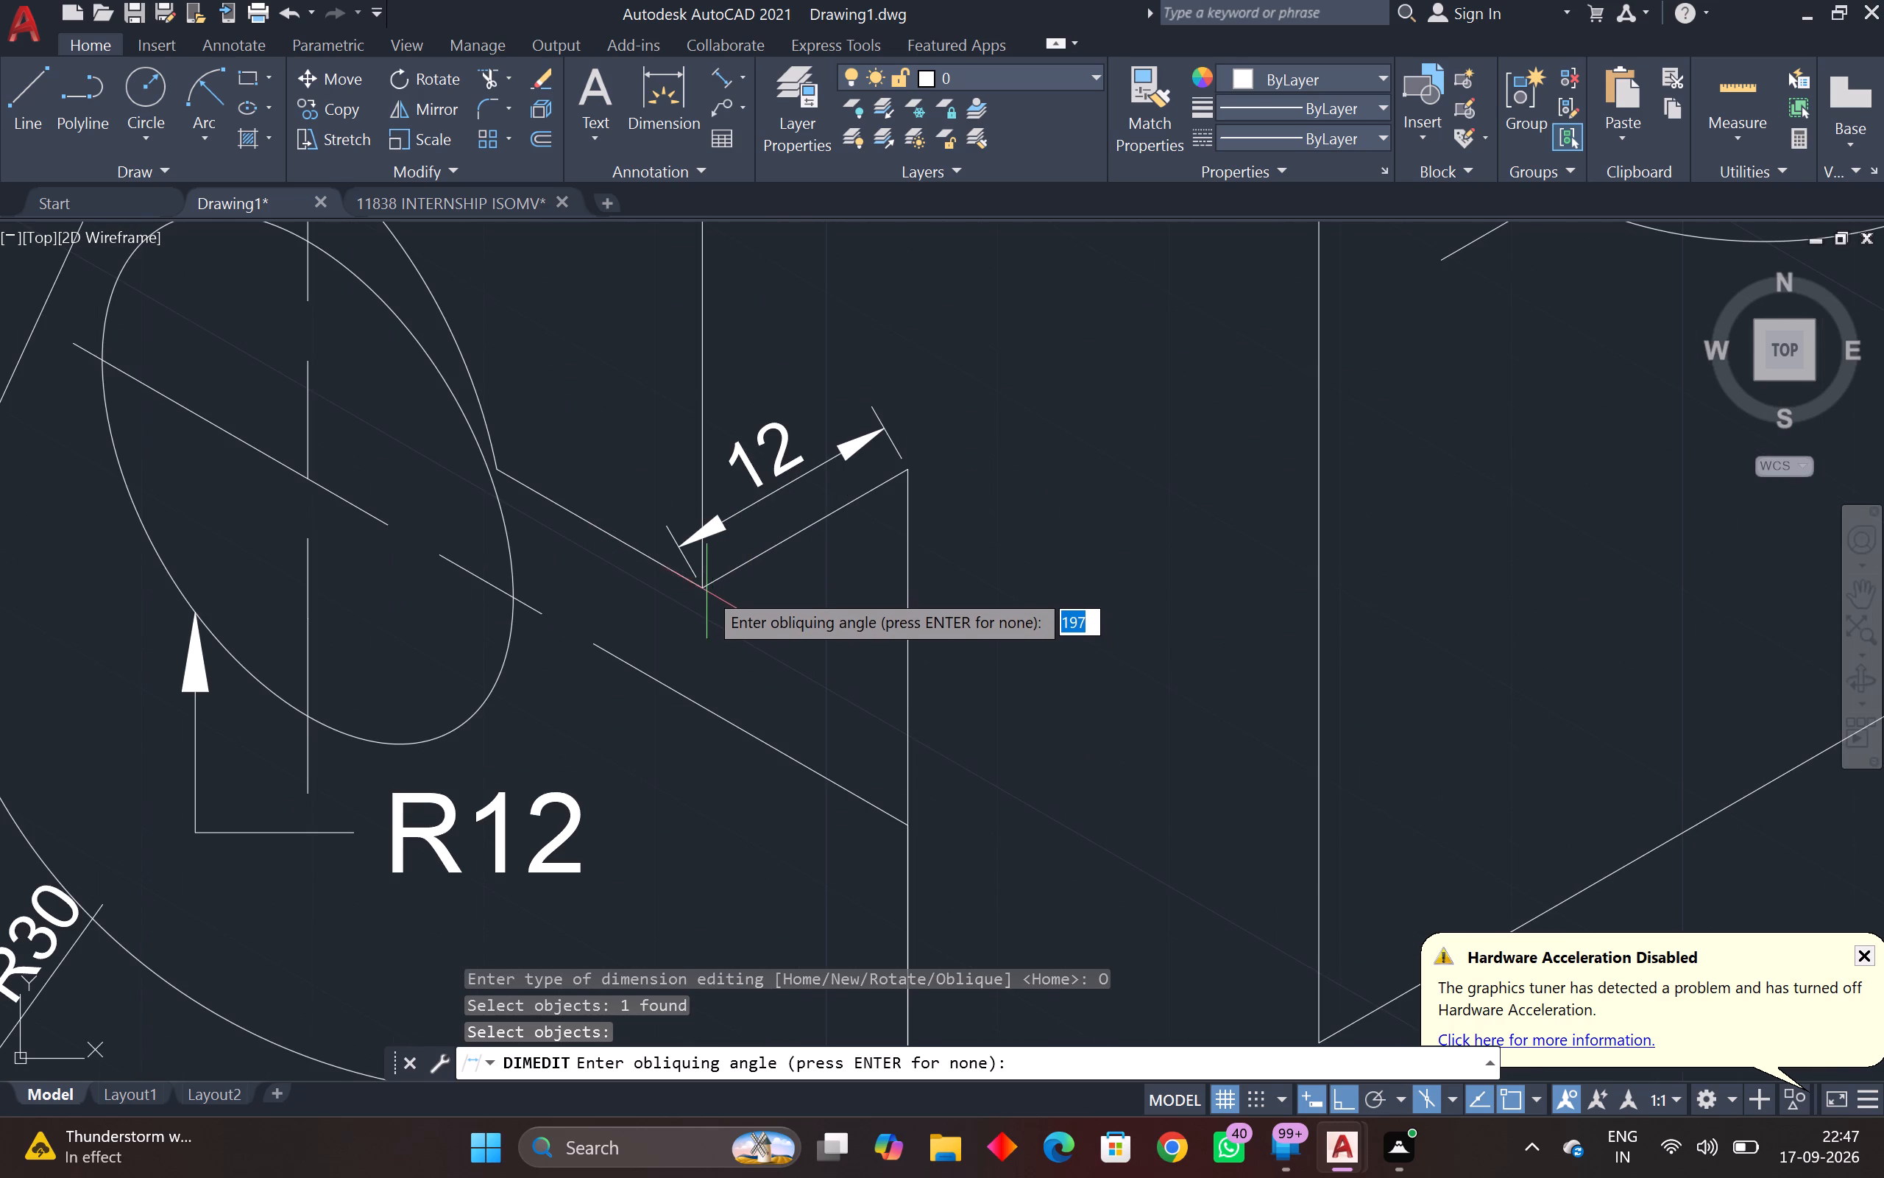
click(706, 590)
middle_drag(744, 439, 735, 590)
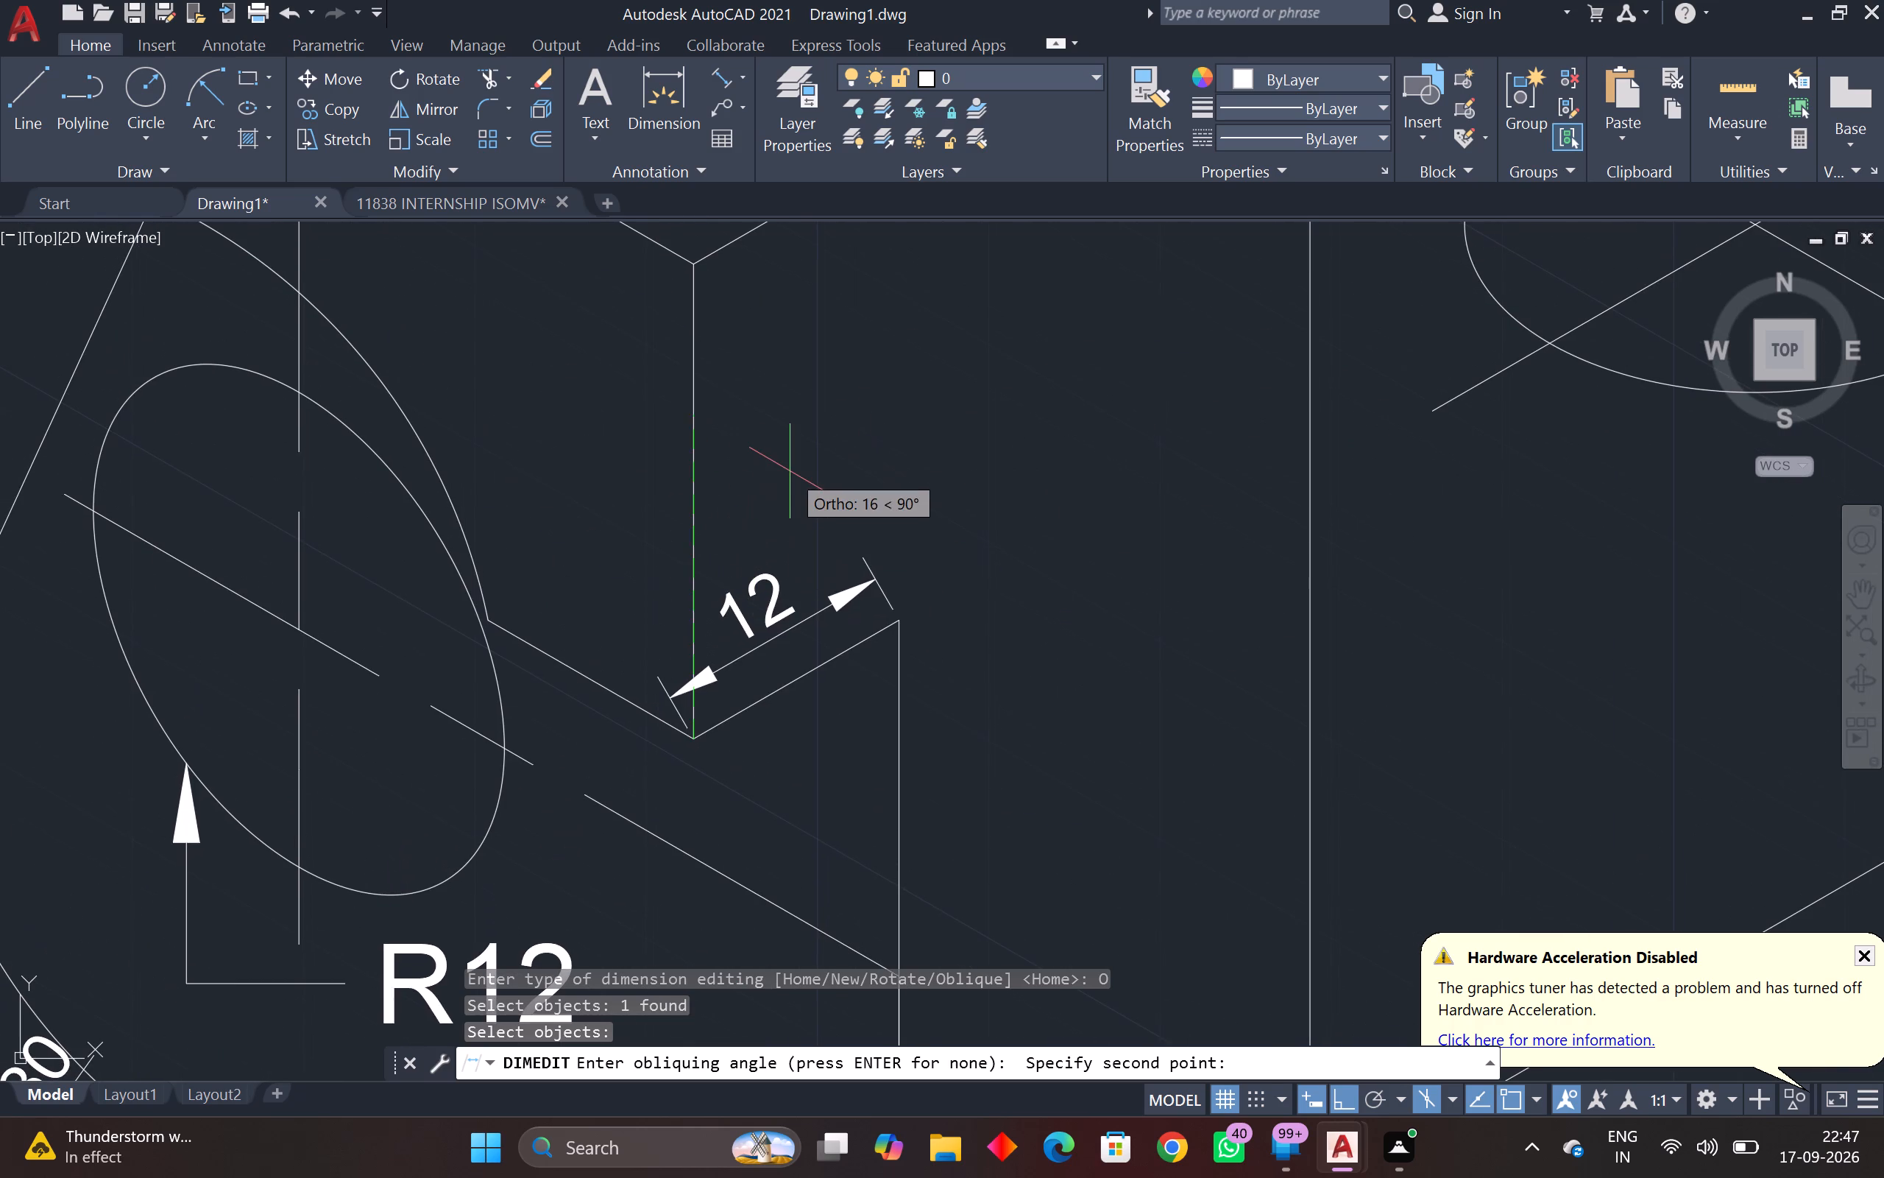
click(790, 470)
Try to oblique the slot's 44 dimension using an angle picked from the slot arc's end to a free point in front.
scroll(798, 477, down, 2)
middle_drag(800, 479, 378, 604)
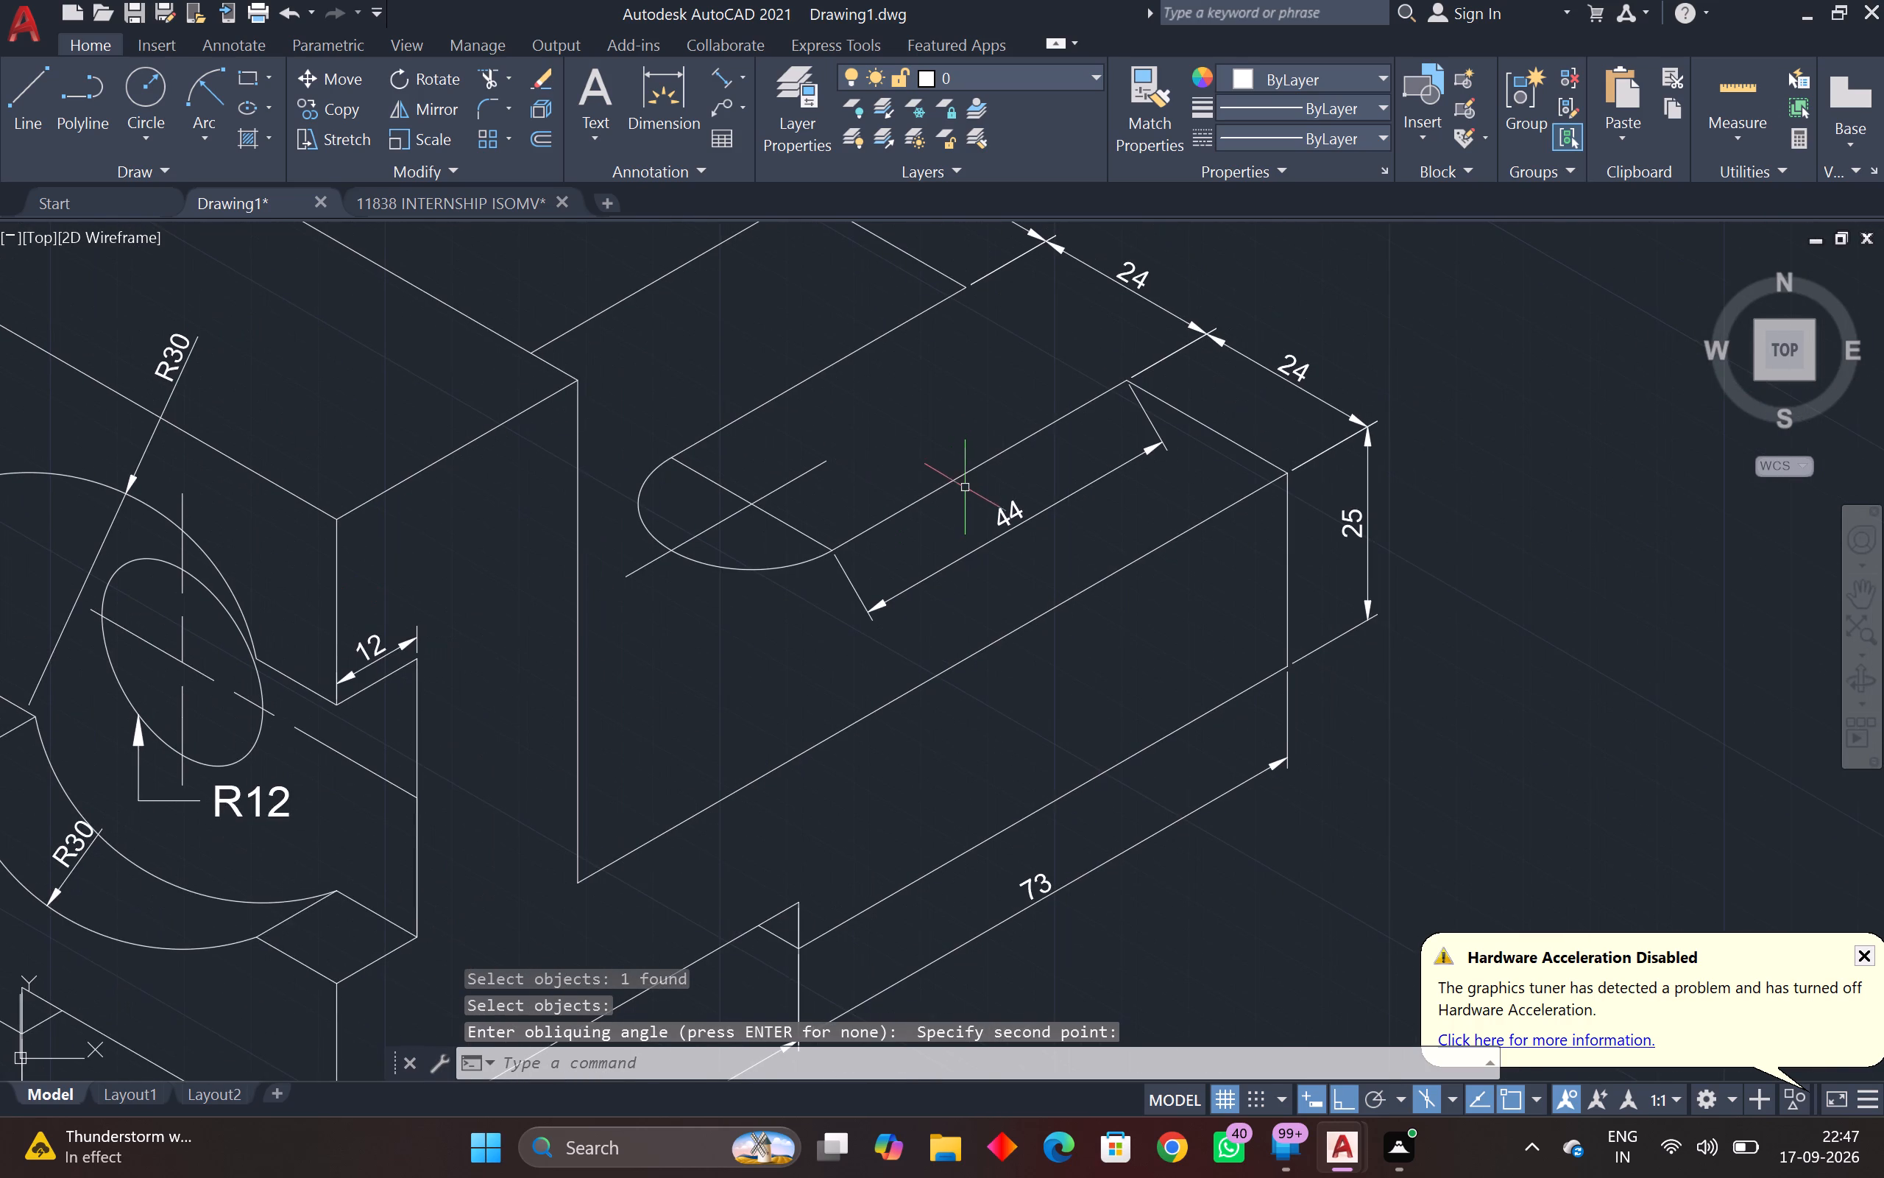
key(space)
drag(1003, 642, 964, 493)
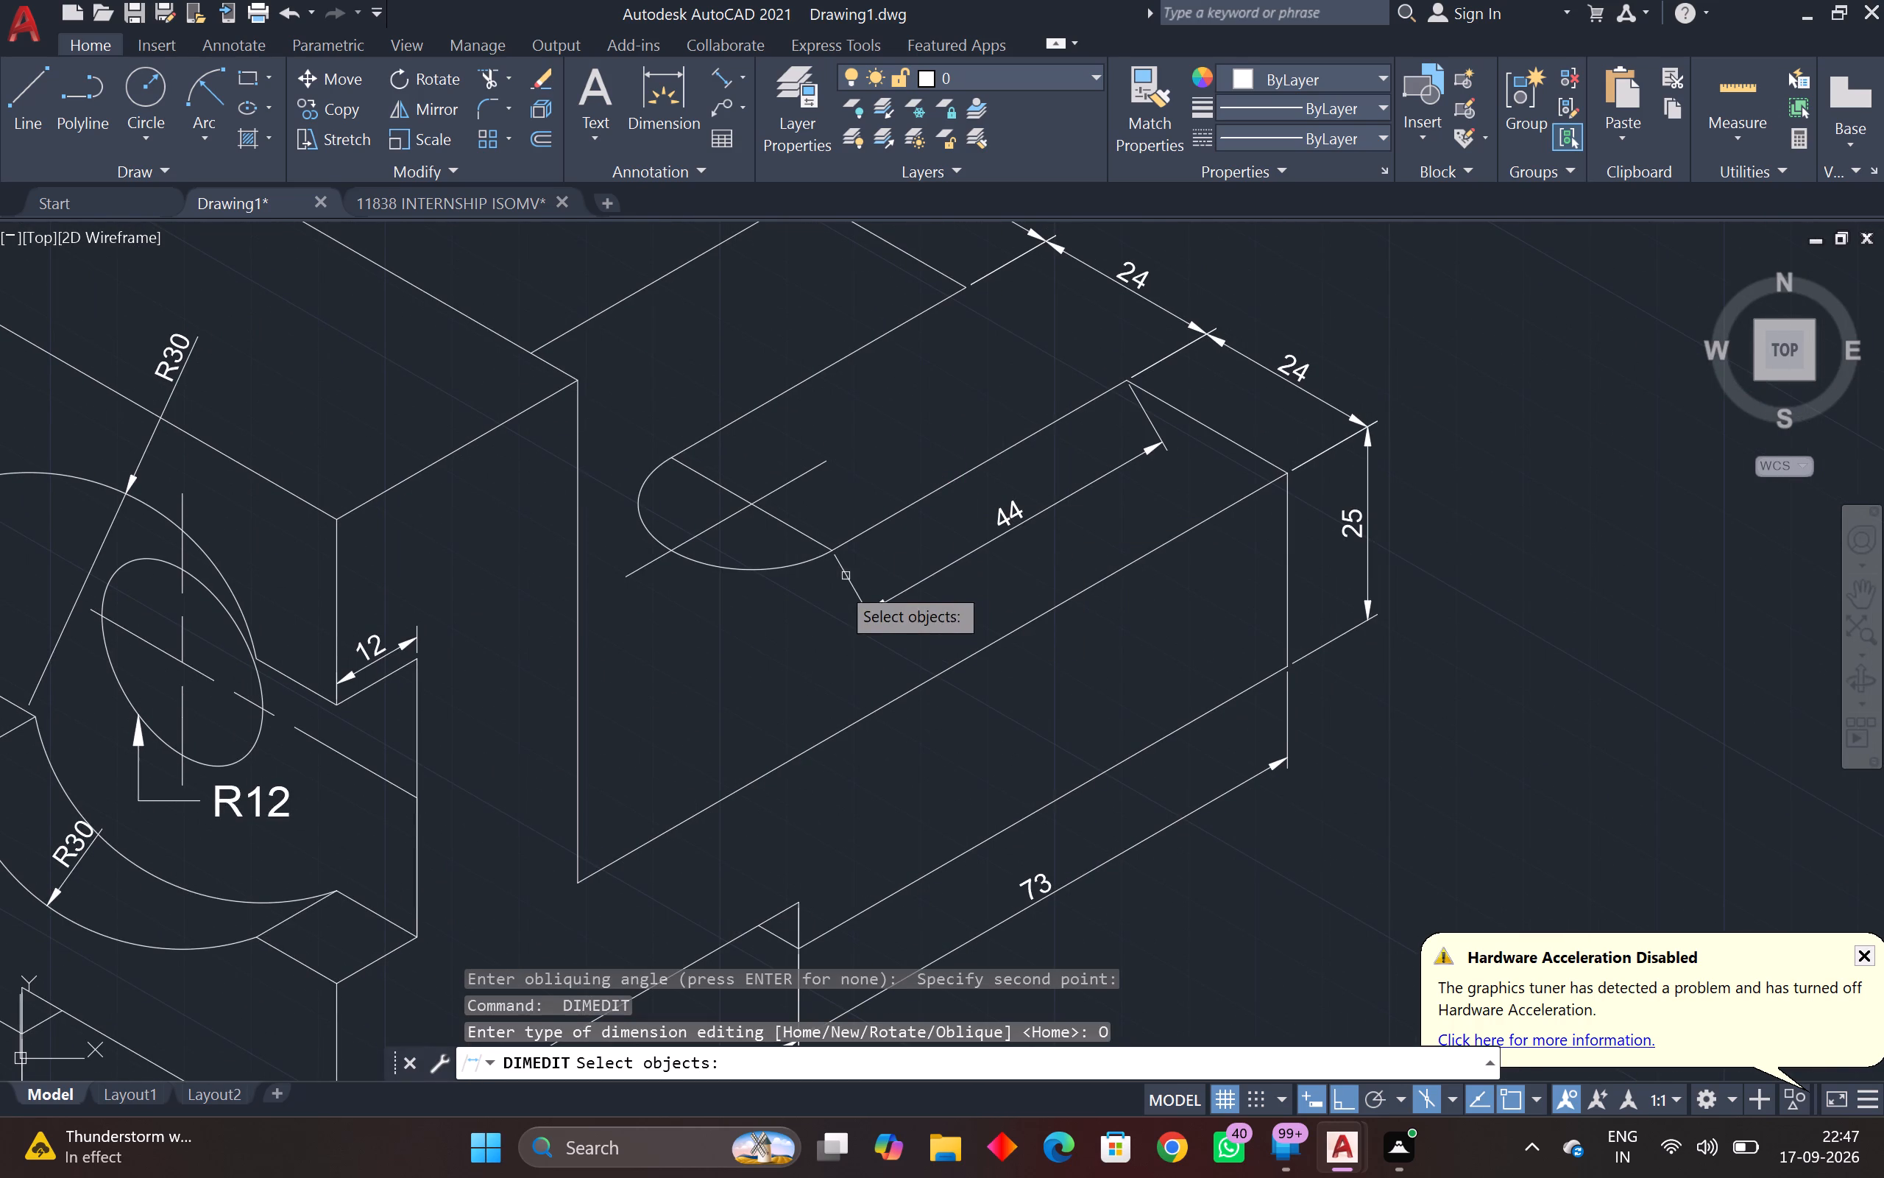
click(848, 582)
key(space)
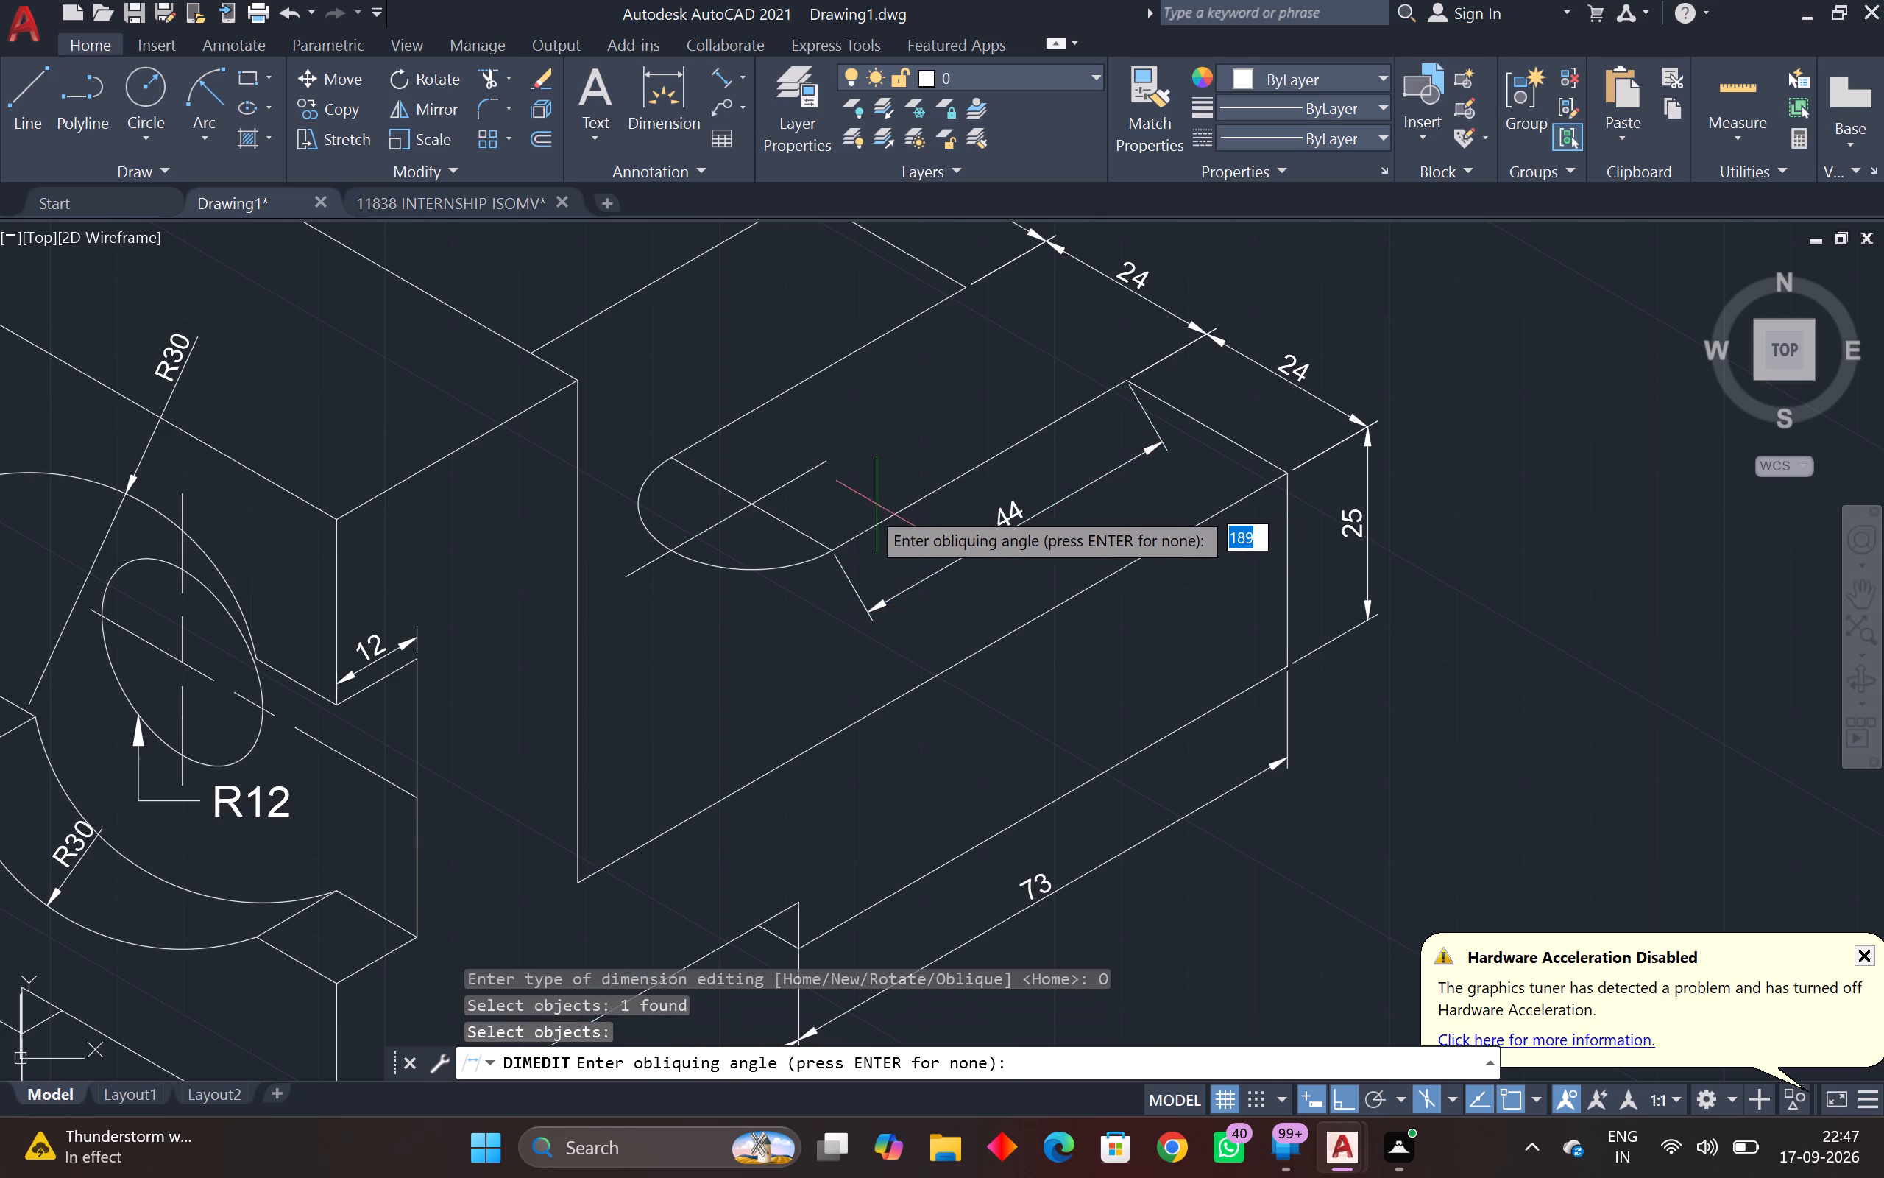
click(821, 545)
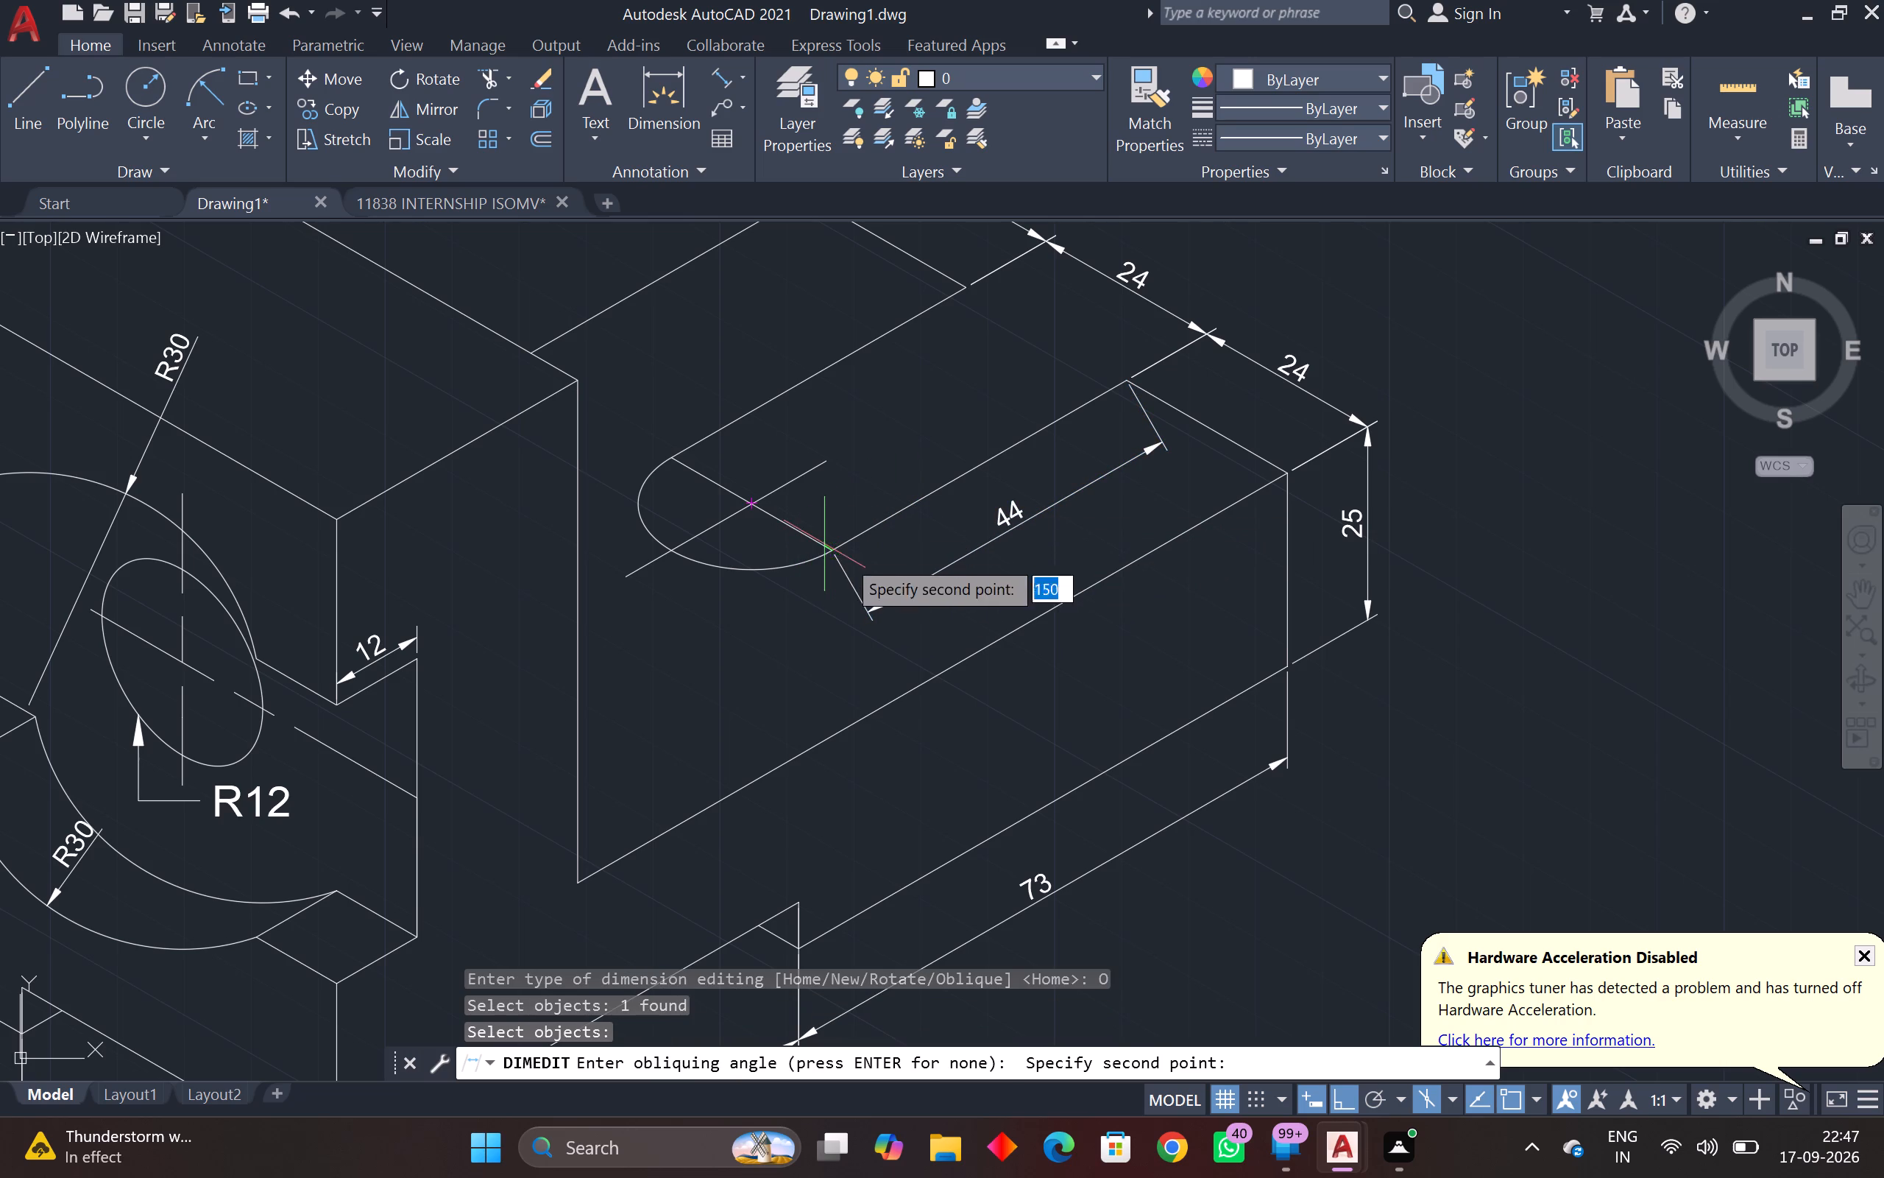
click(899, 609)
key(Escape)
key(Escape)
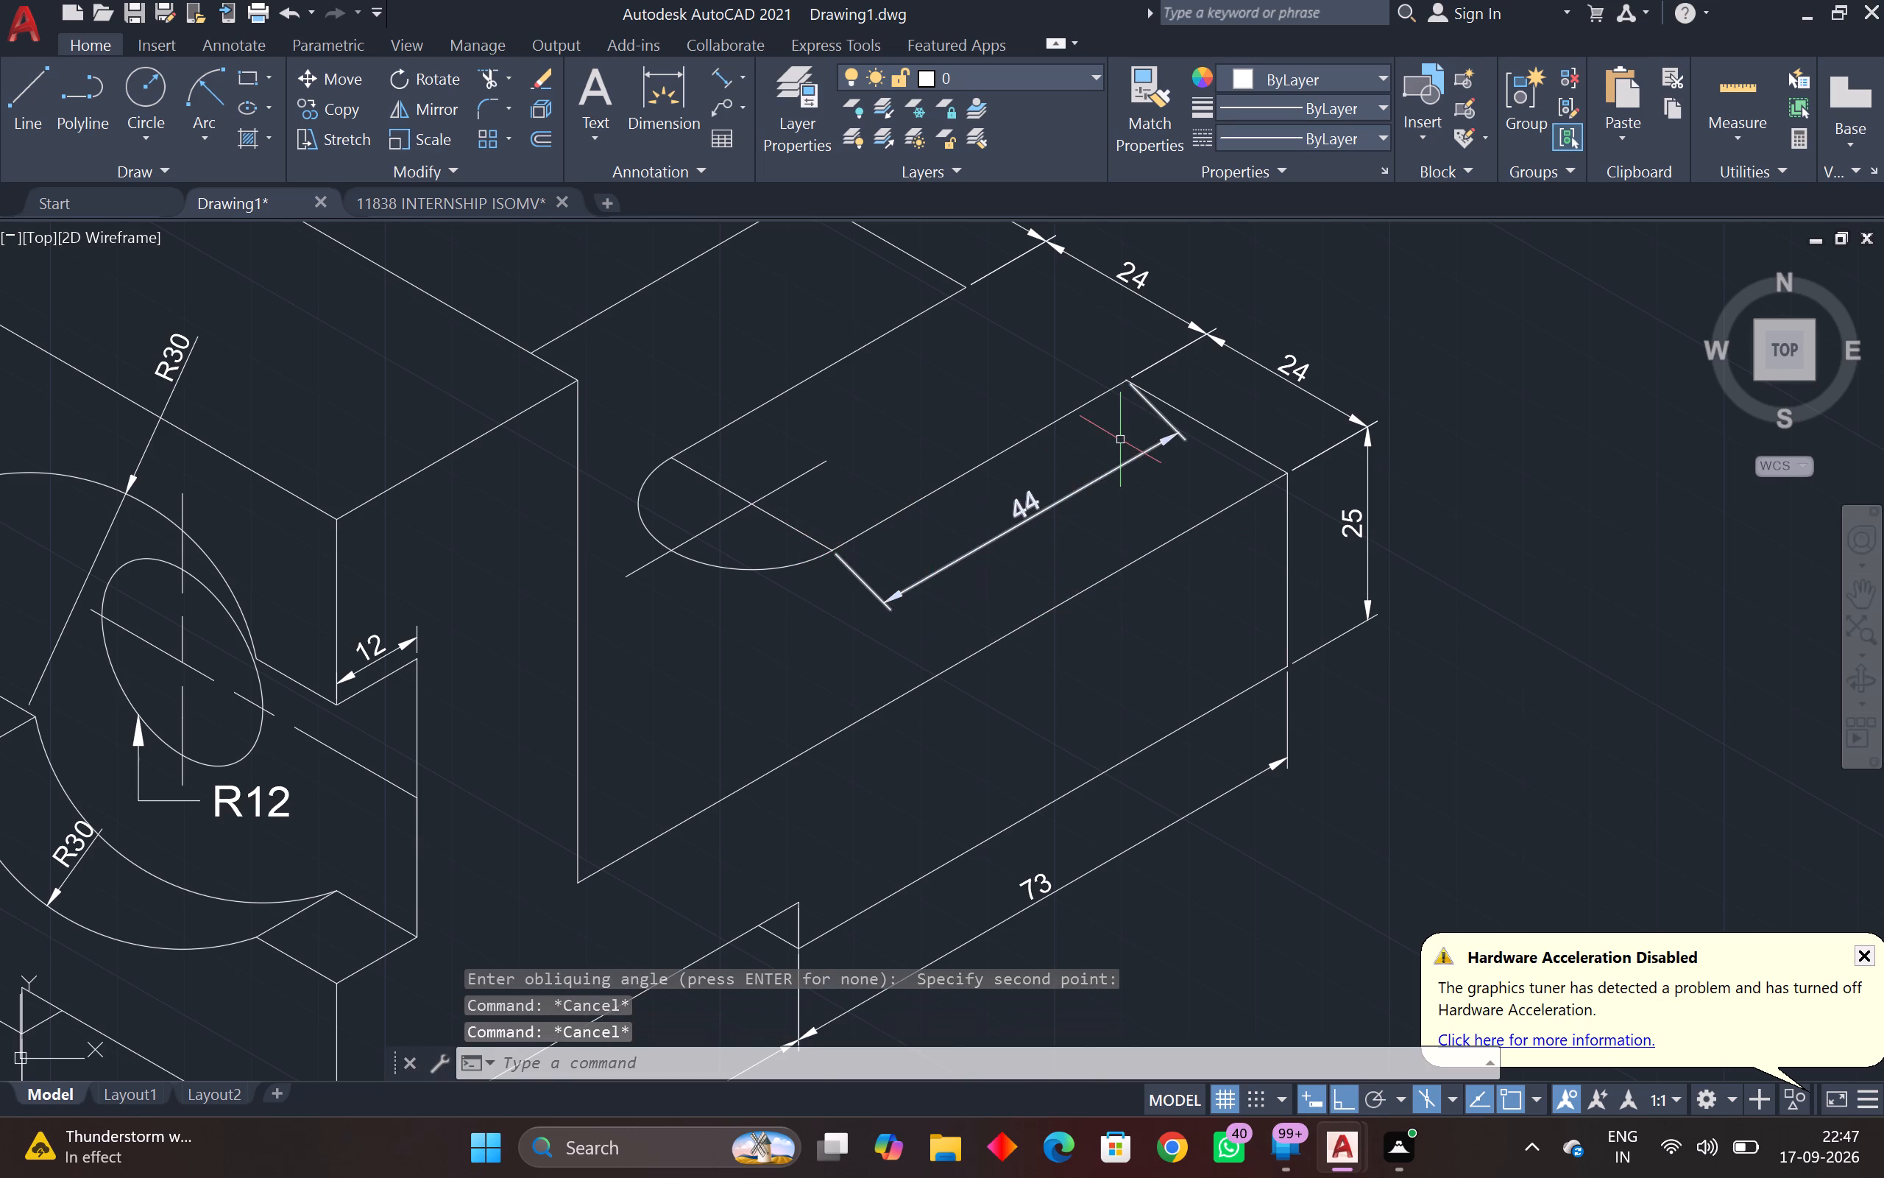
Oblique the slot's 44 dimension so its extension lines run parallel to the block's short end edge.
key(space)
drag(1212, 571, 1157, 412)
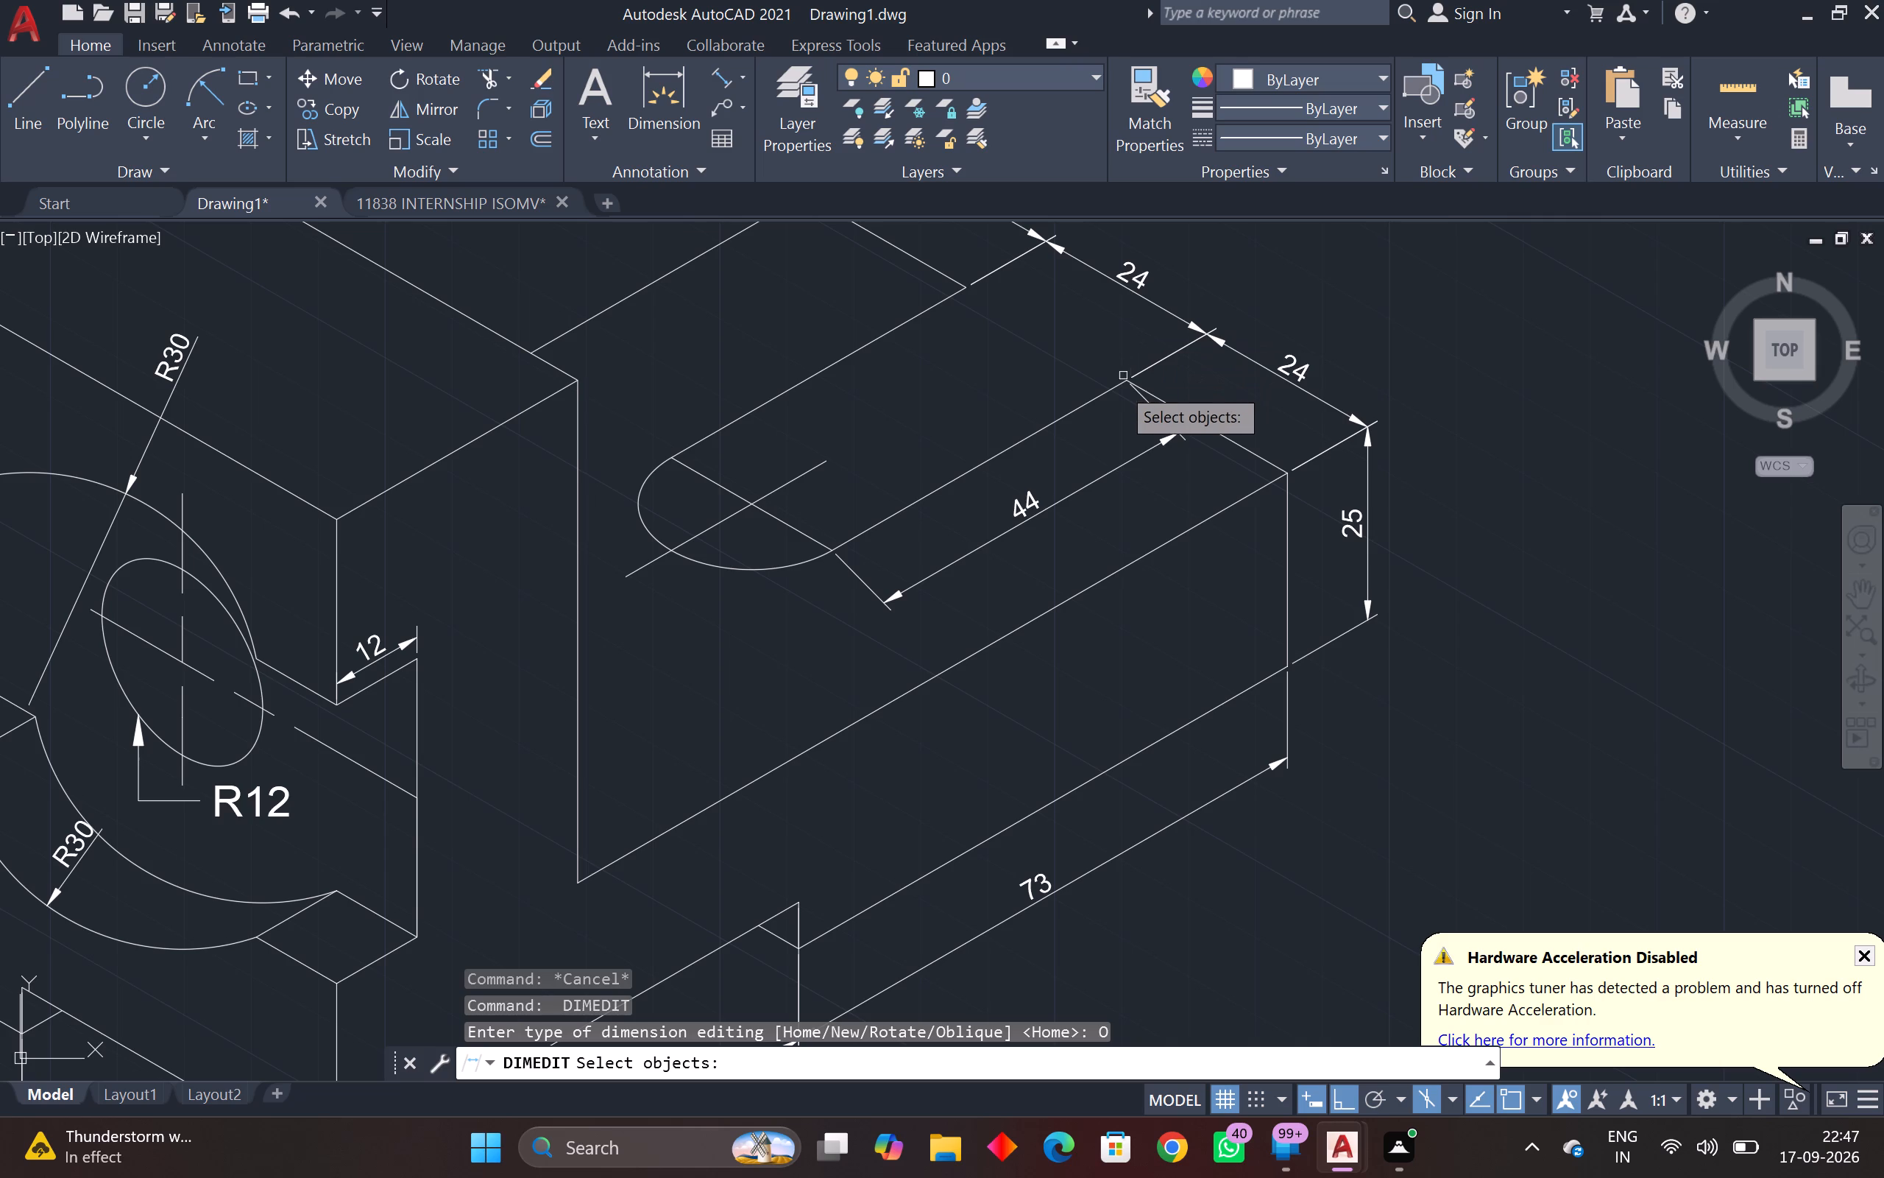
click(1085, 488)
key(space)
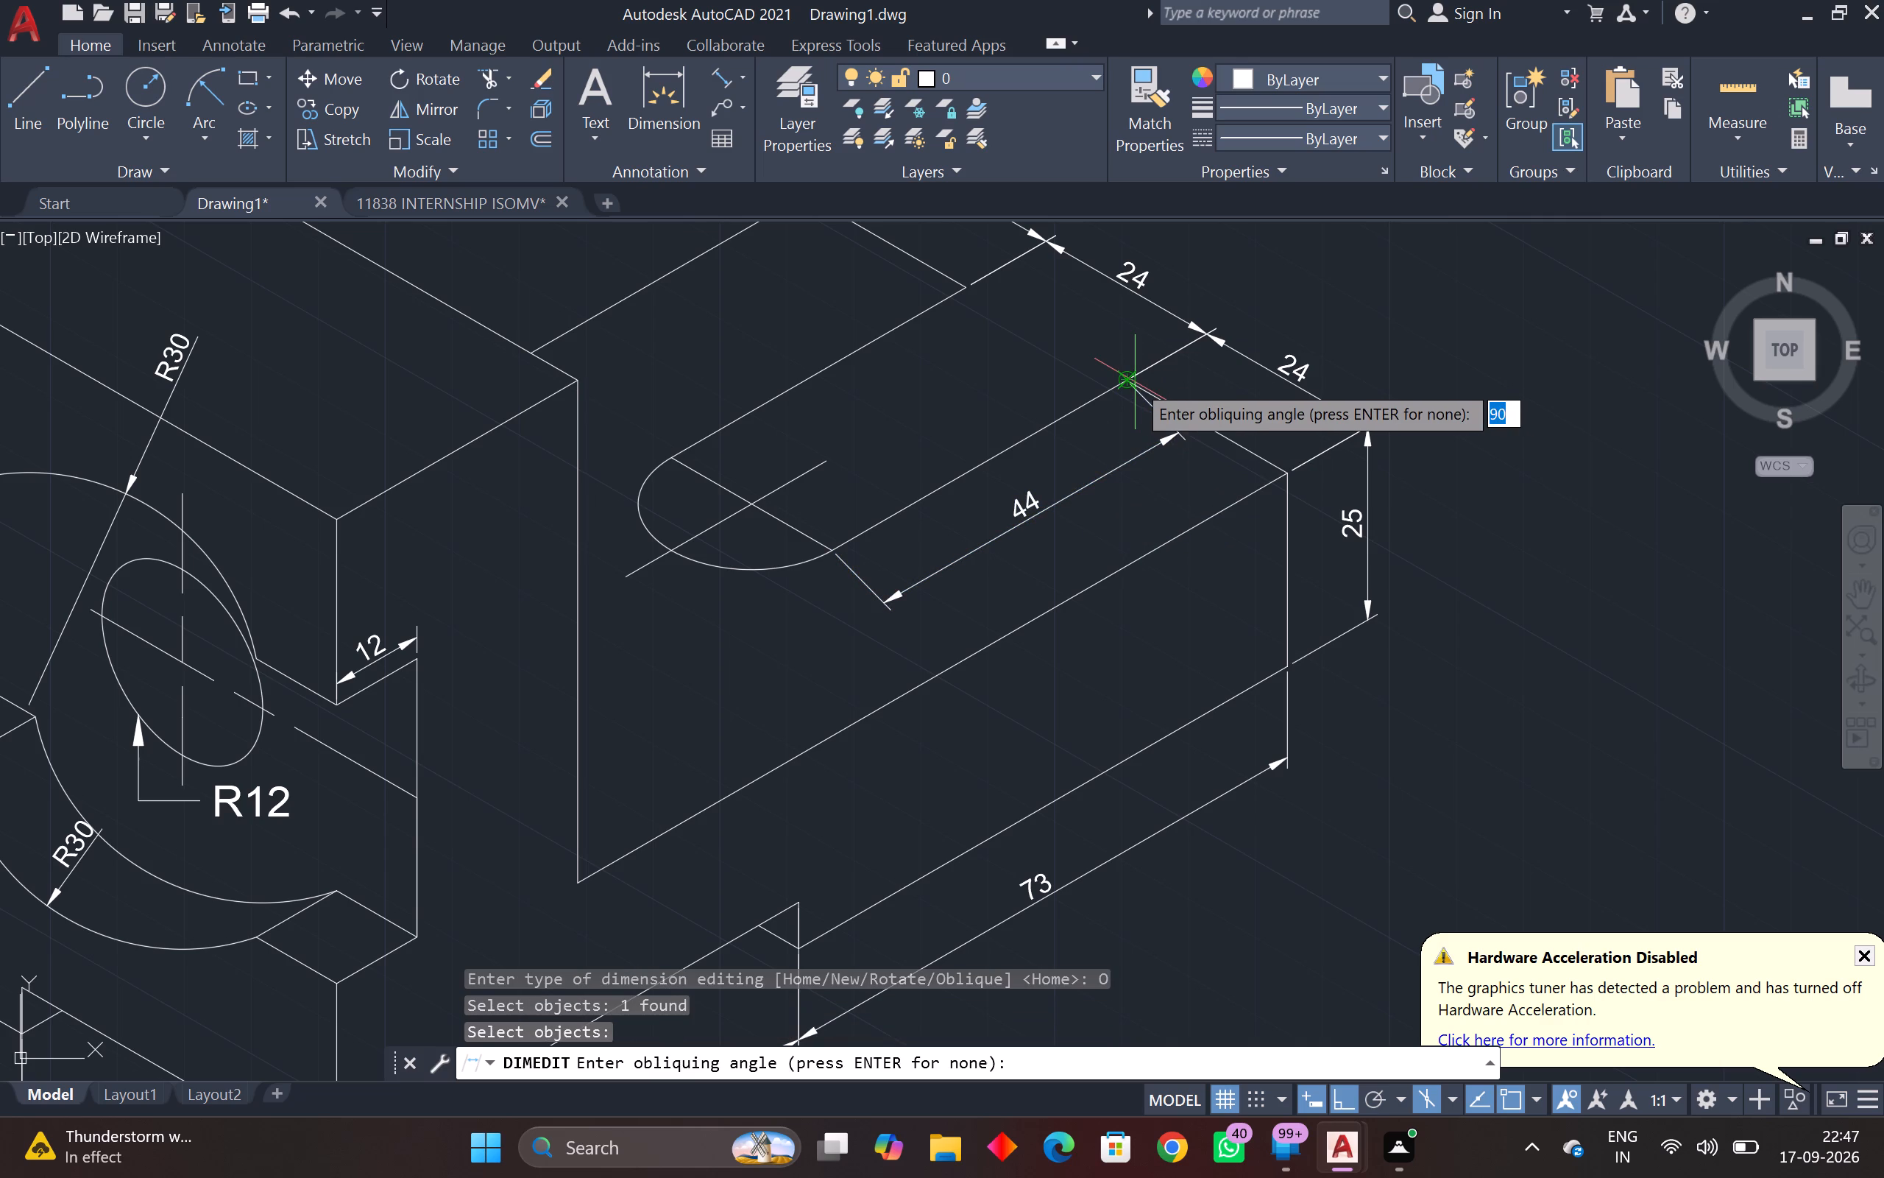
click(1135, 382)
click(1398, 520)
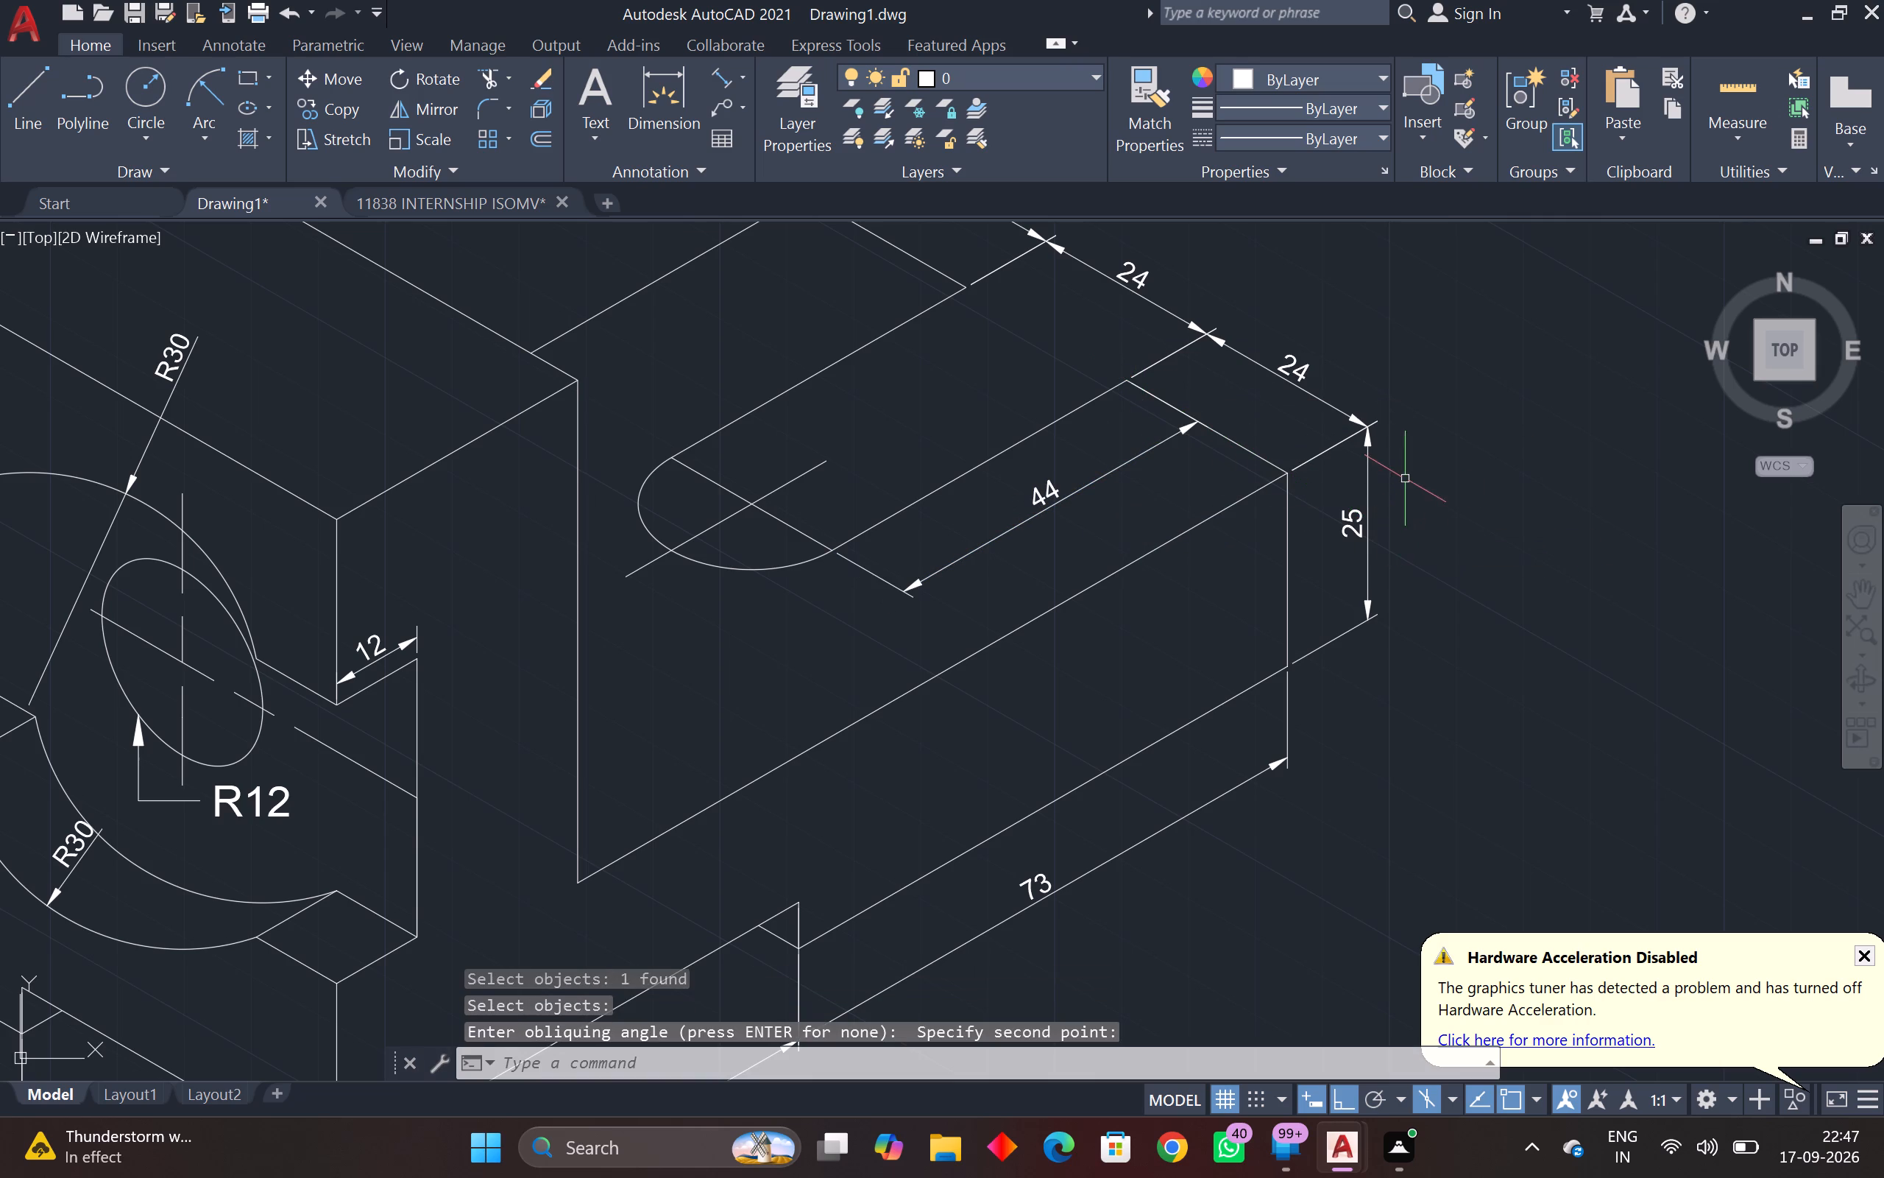
key(Escape)
key(Escape)
Set the drawing's default lineweight to 0.00 mm.
scroll(1233, 514, down, 2)
middle_drag(1224, 515, 1313, 492)
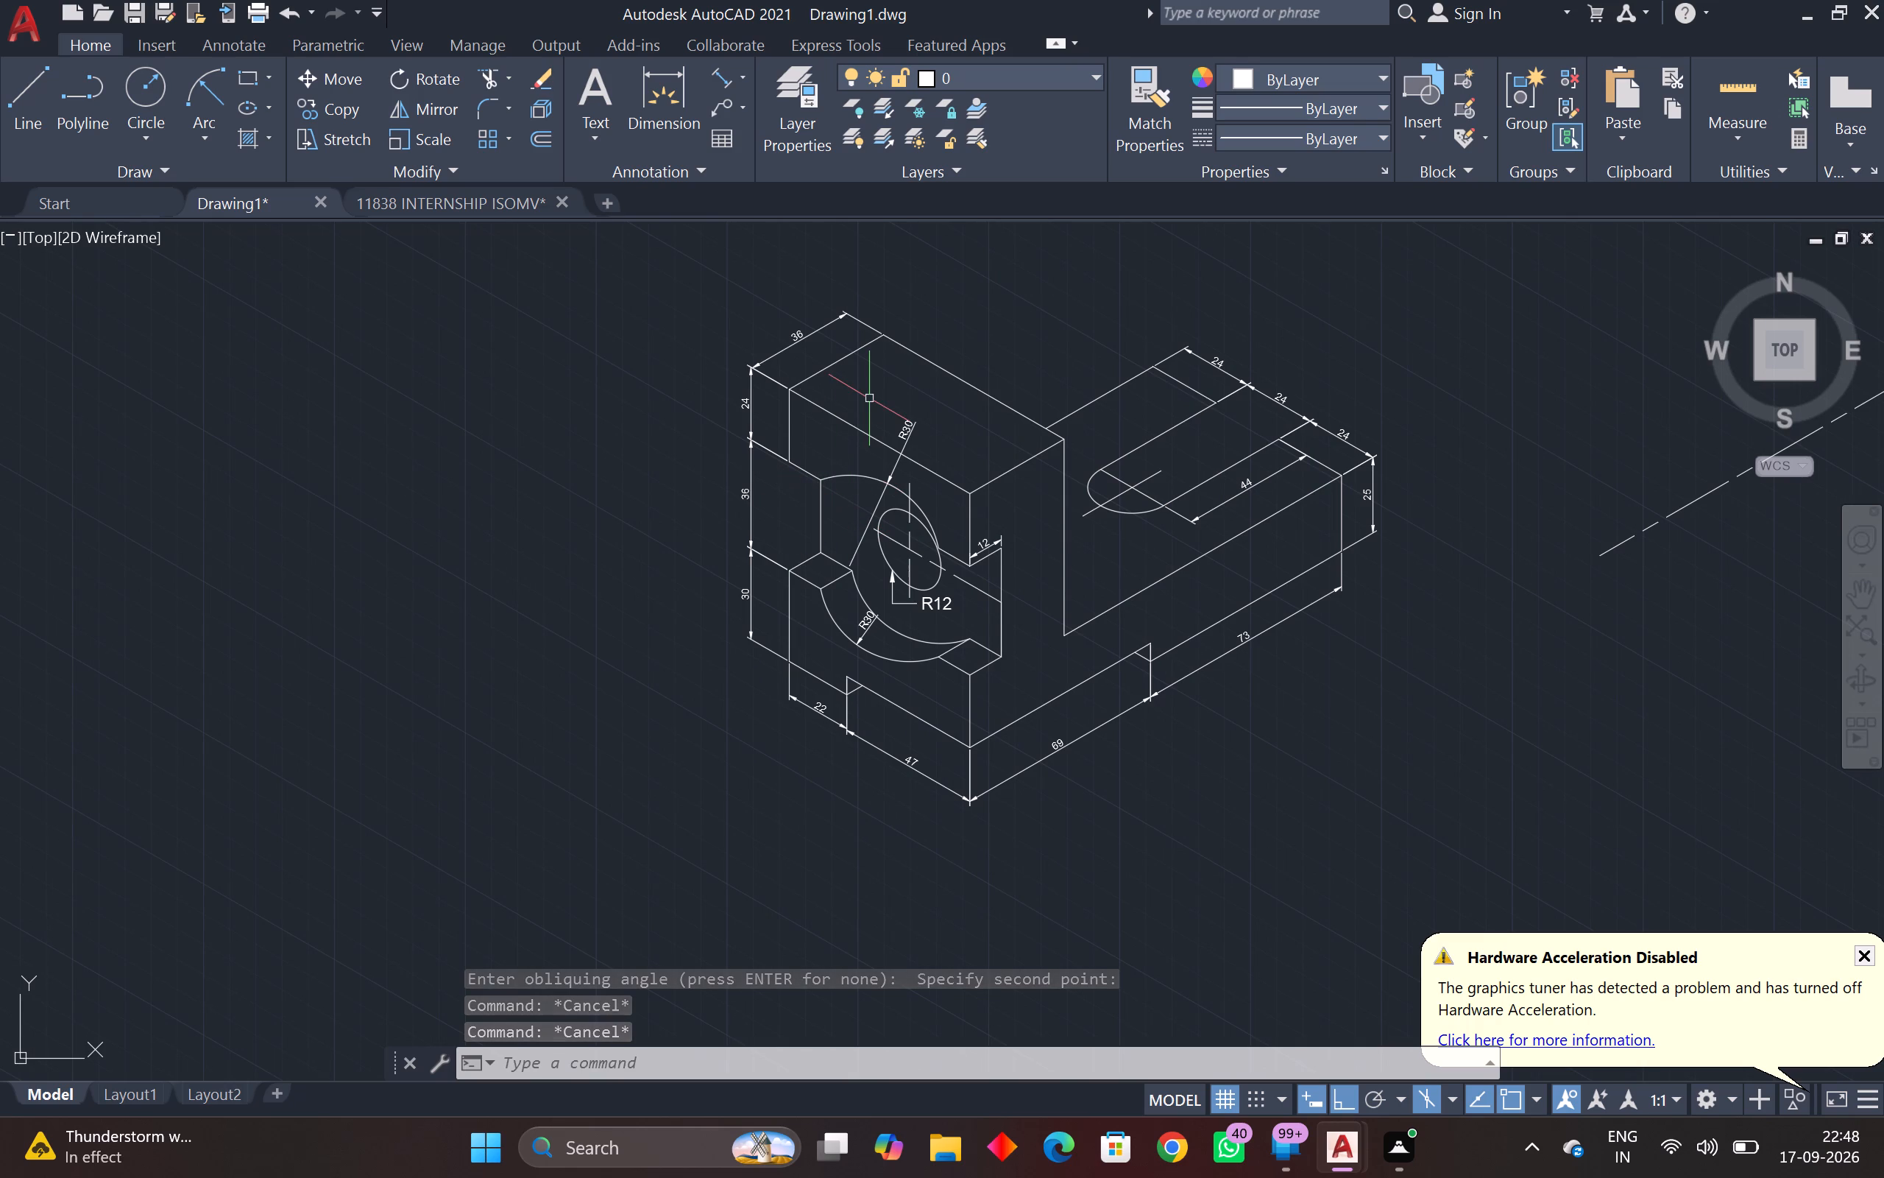
key(l)
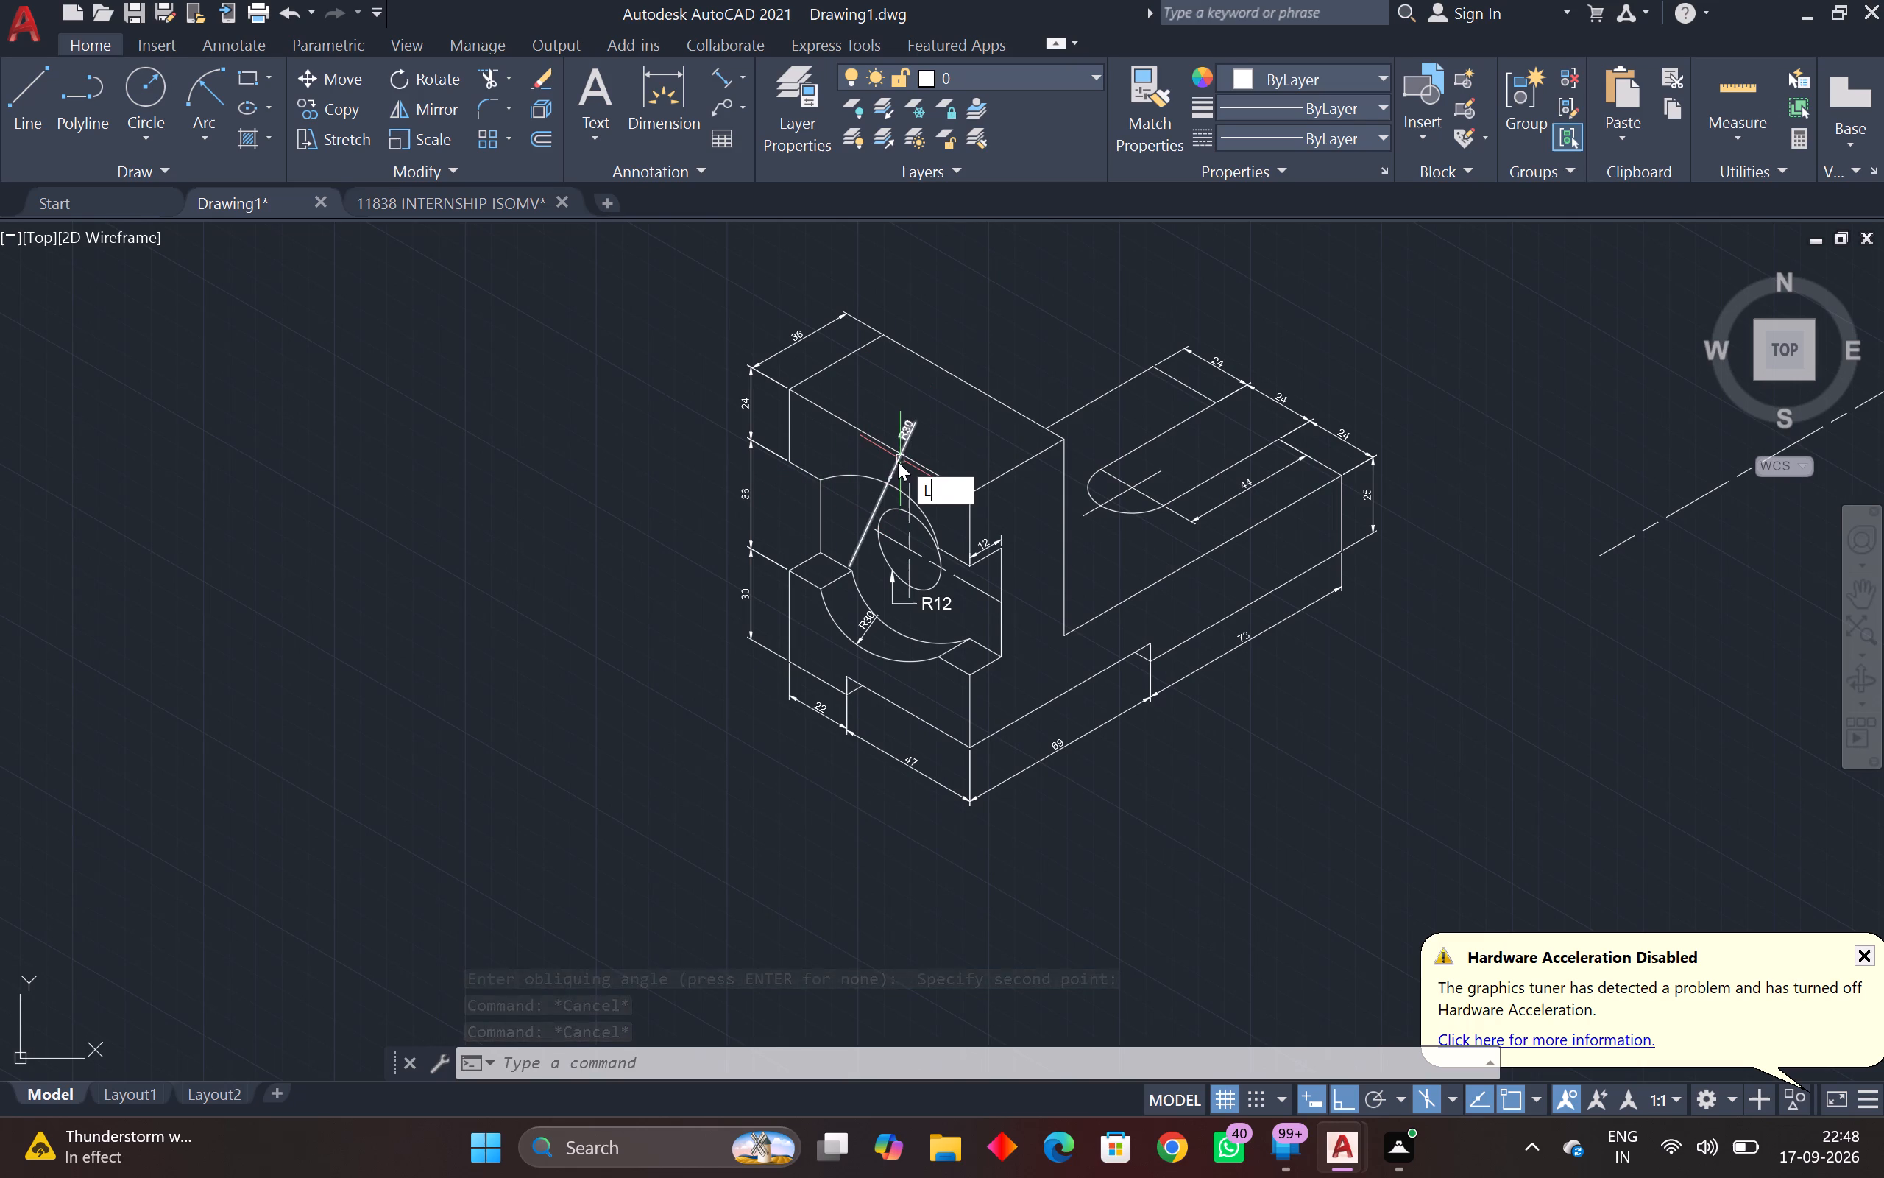
key(w)
key(Return)
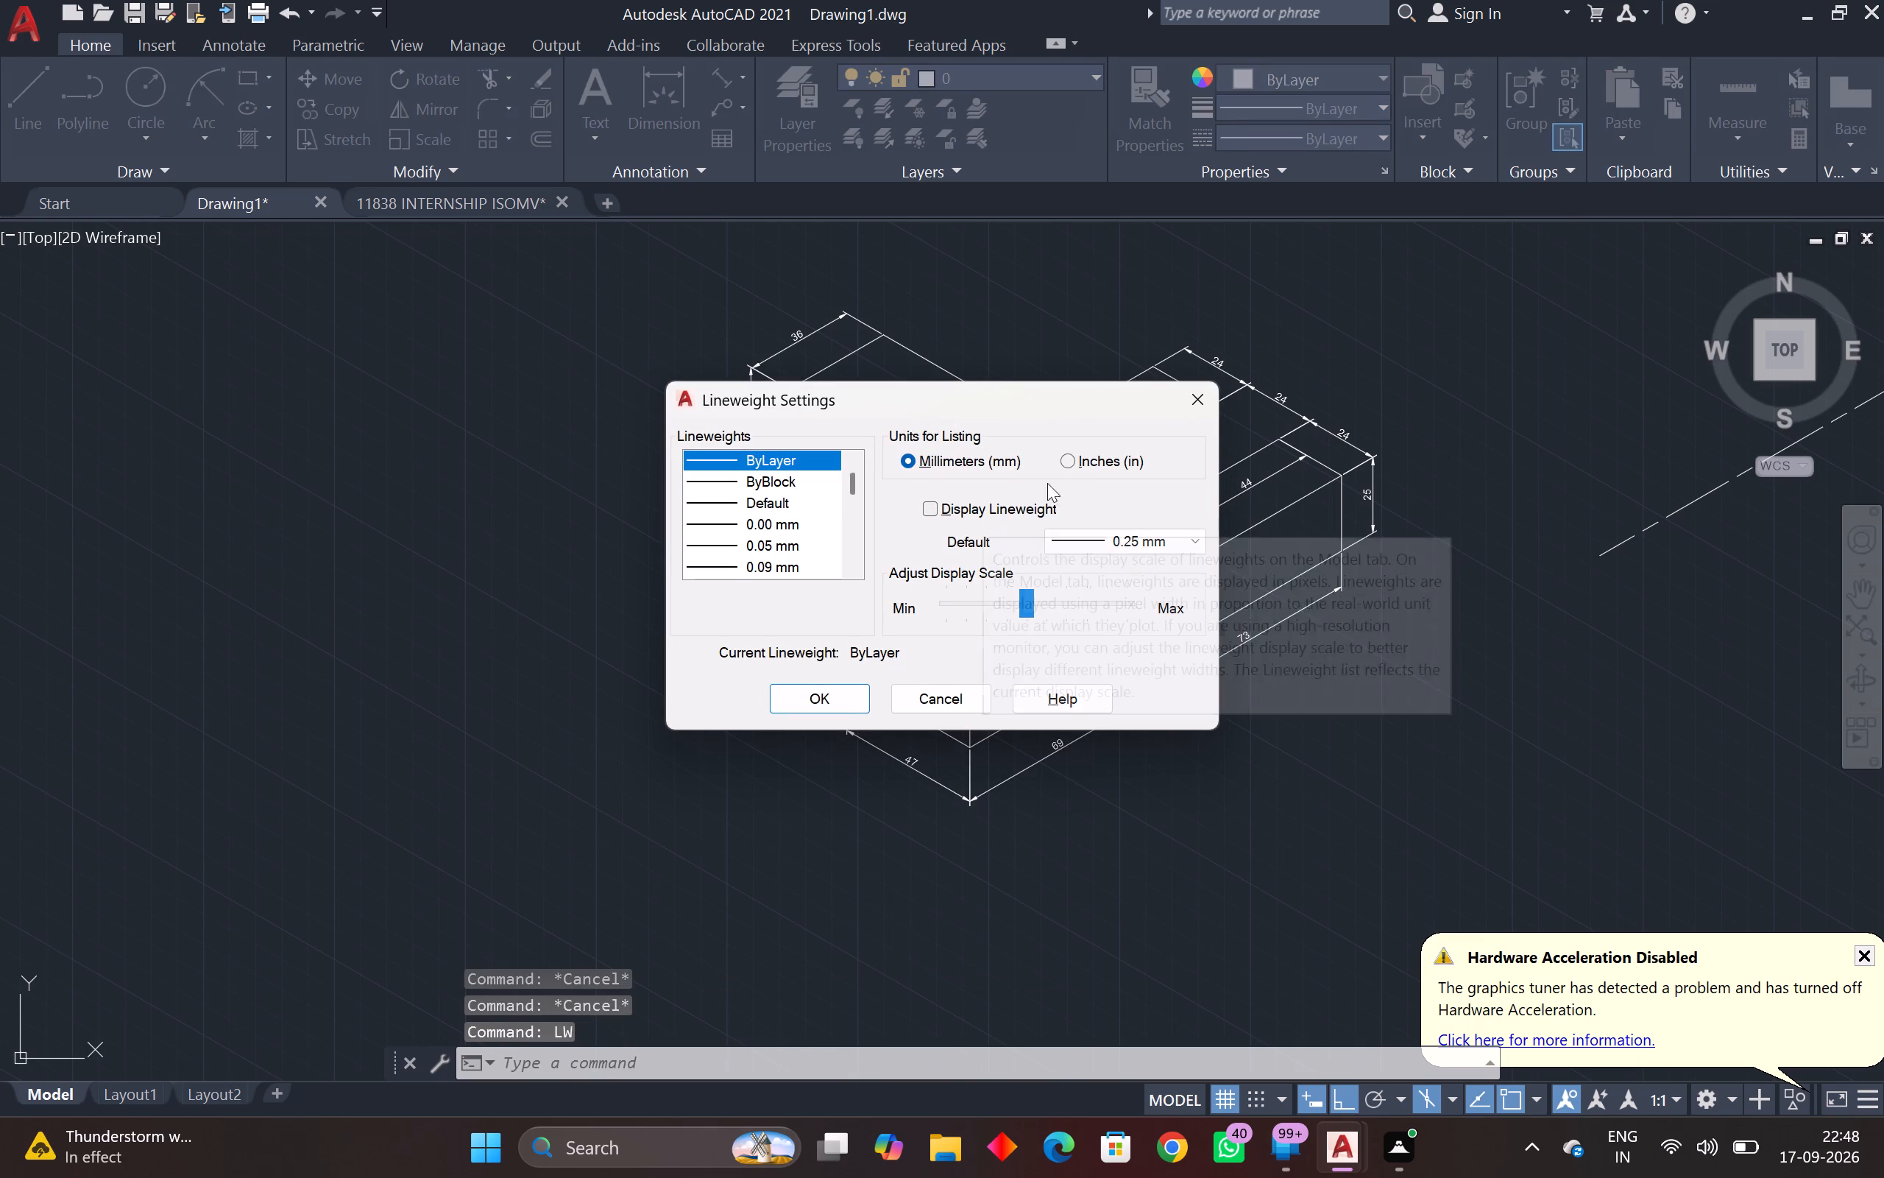
click(1086, 536)
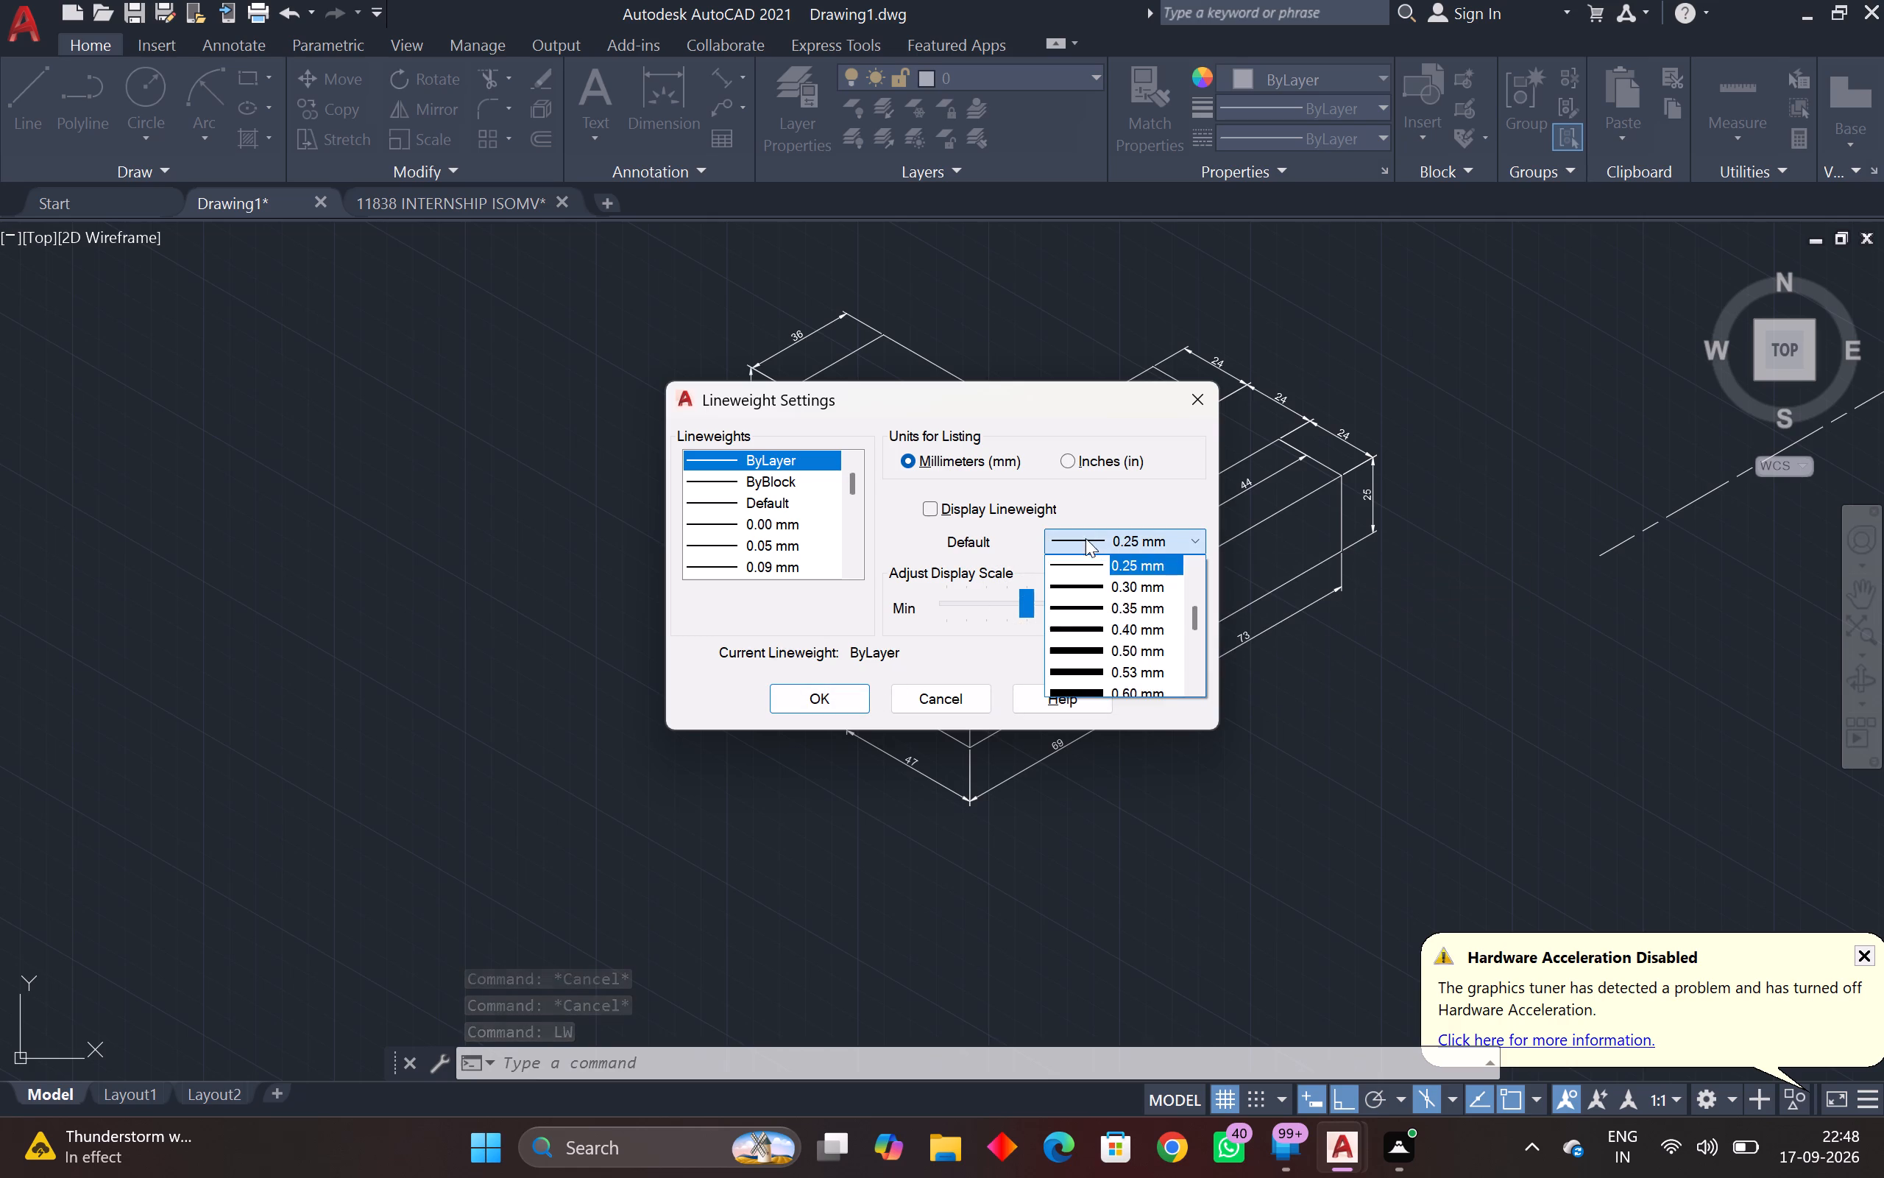
scroll(1056, 568, up, 12)
click(1082, 551)
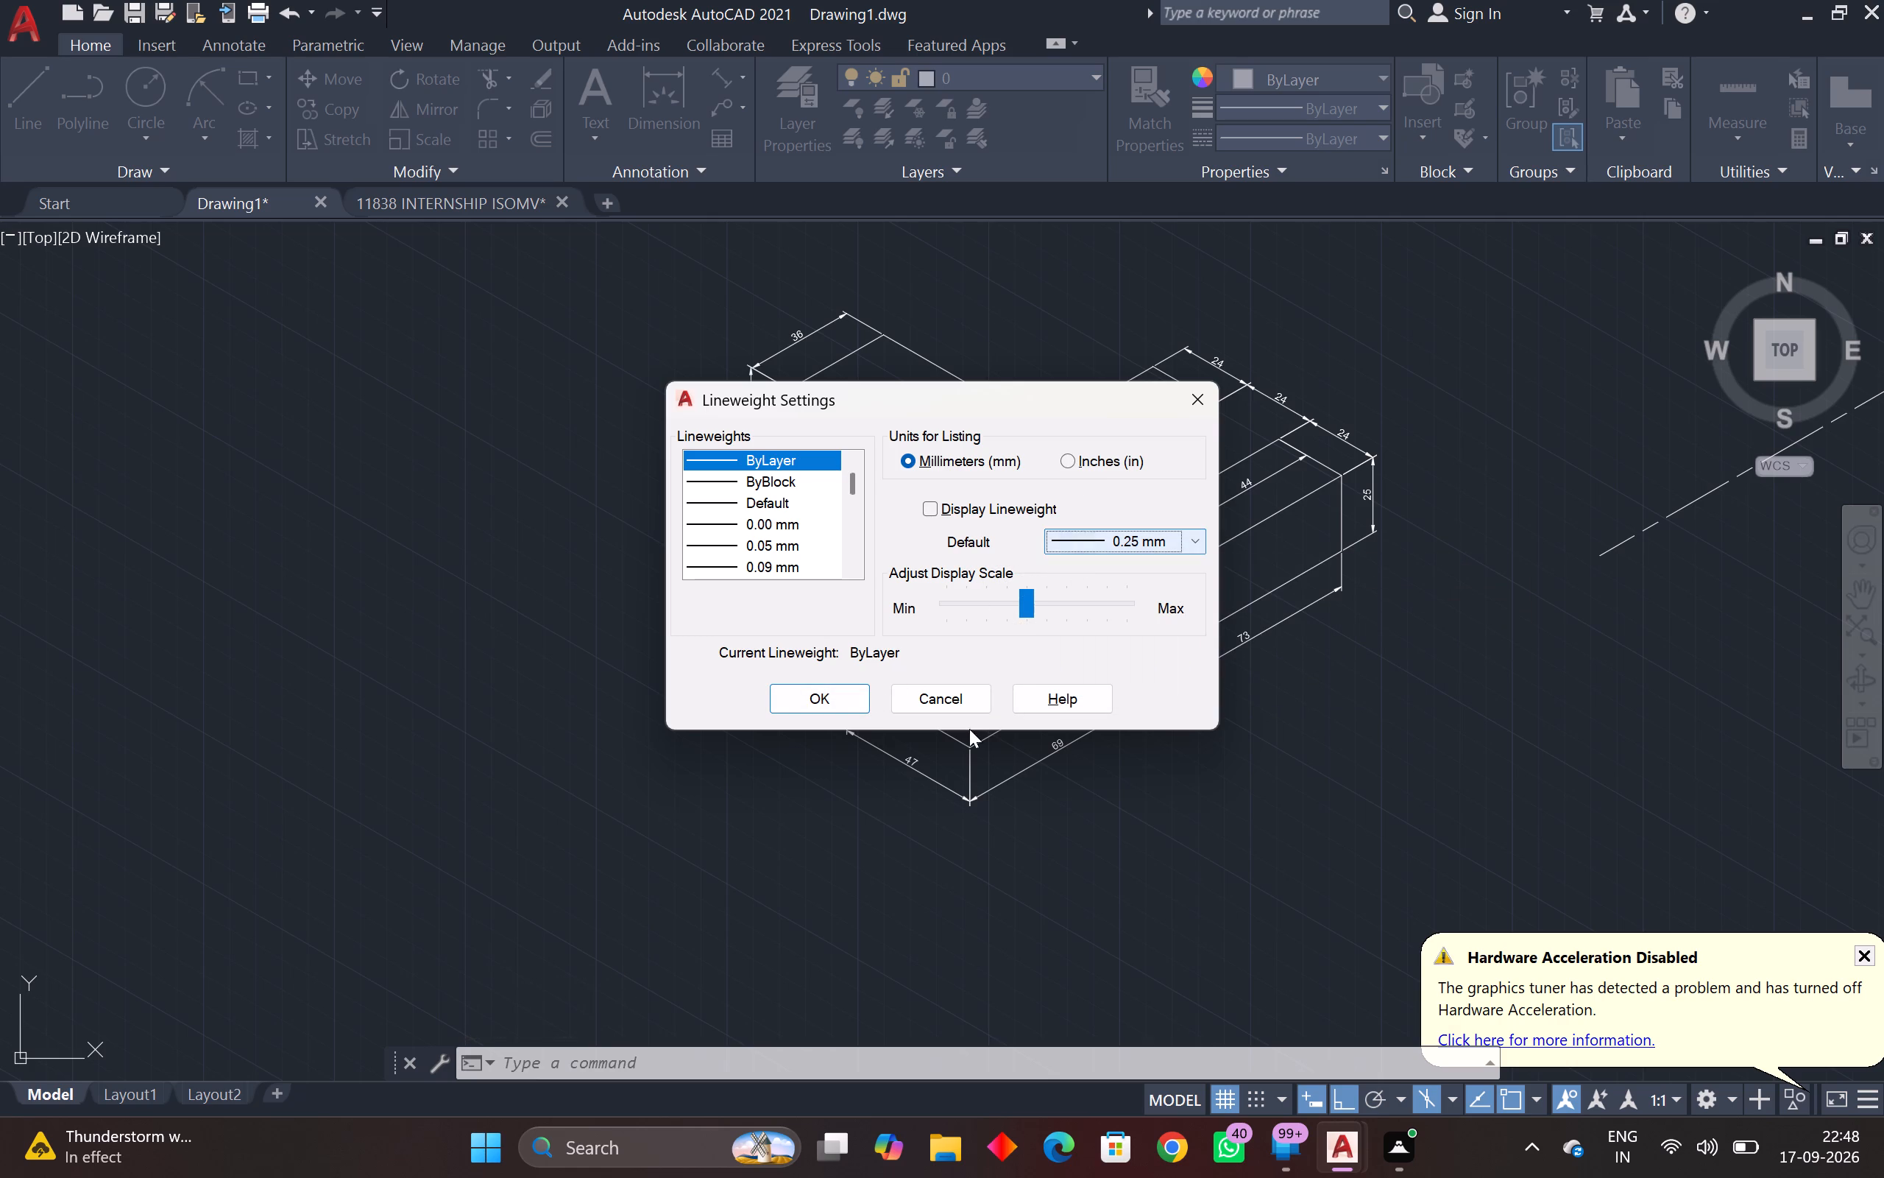
click(1152, 548)
scroll(1067, 654, up, 8)
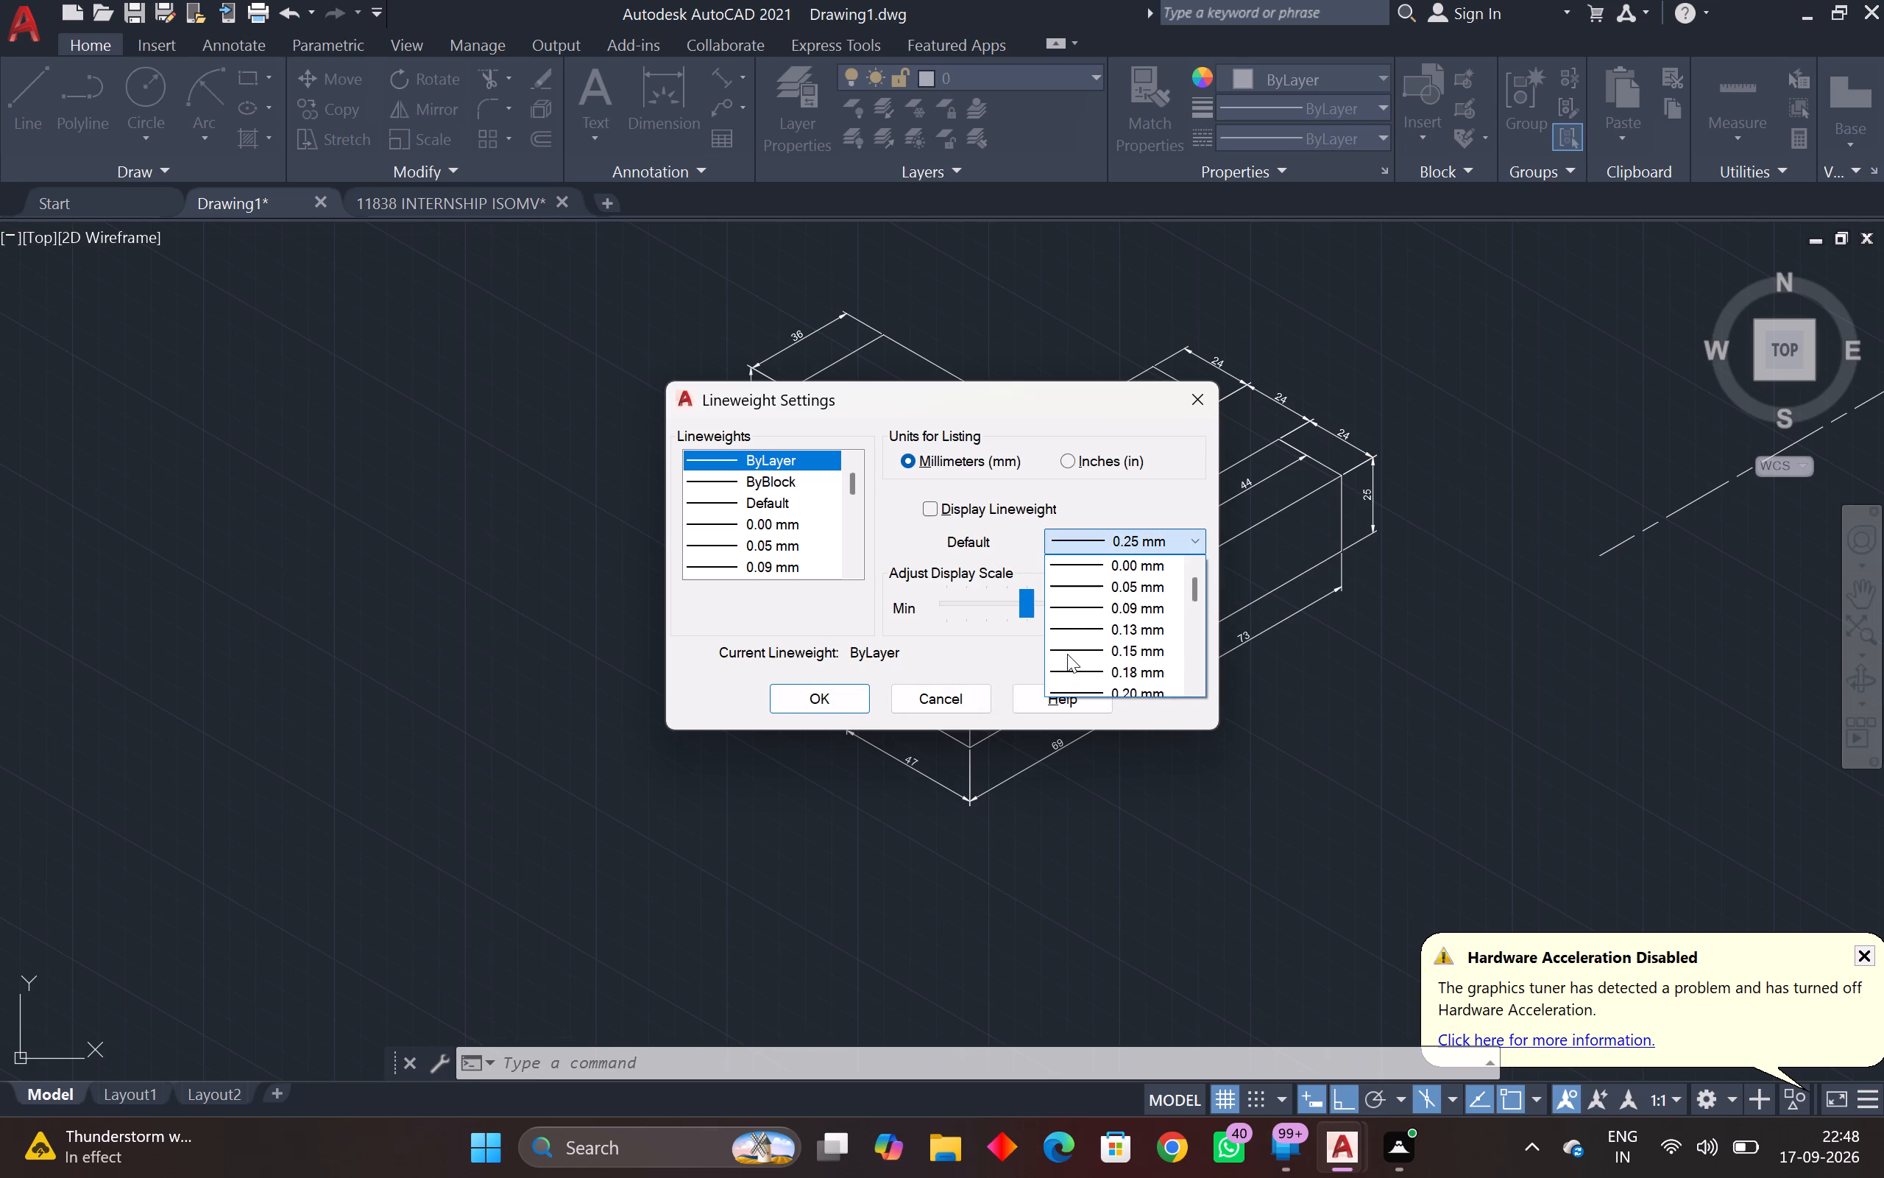
scroll(1076, 636, up, 4)
click(1136, 562)
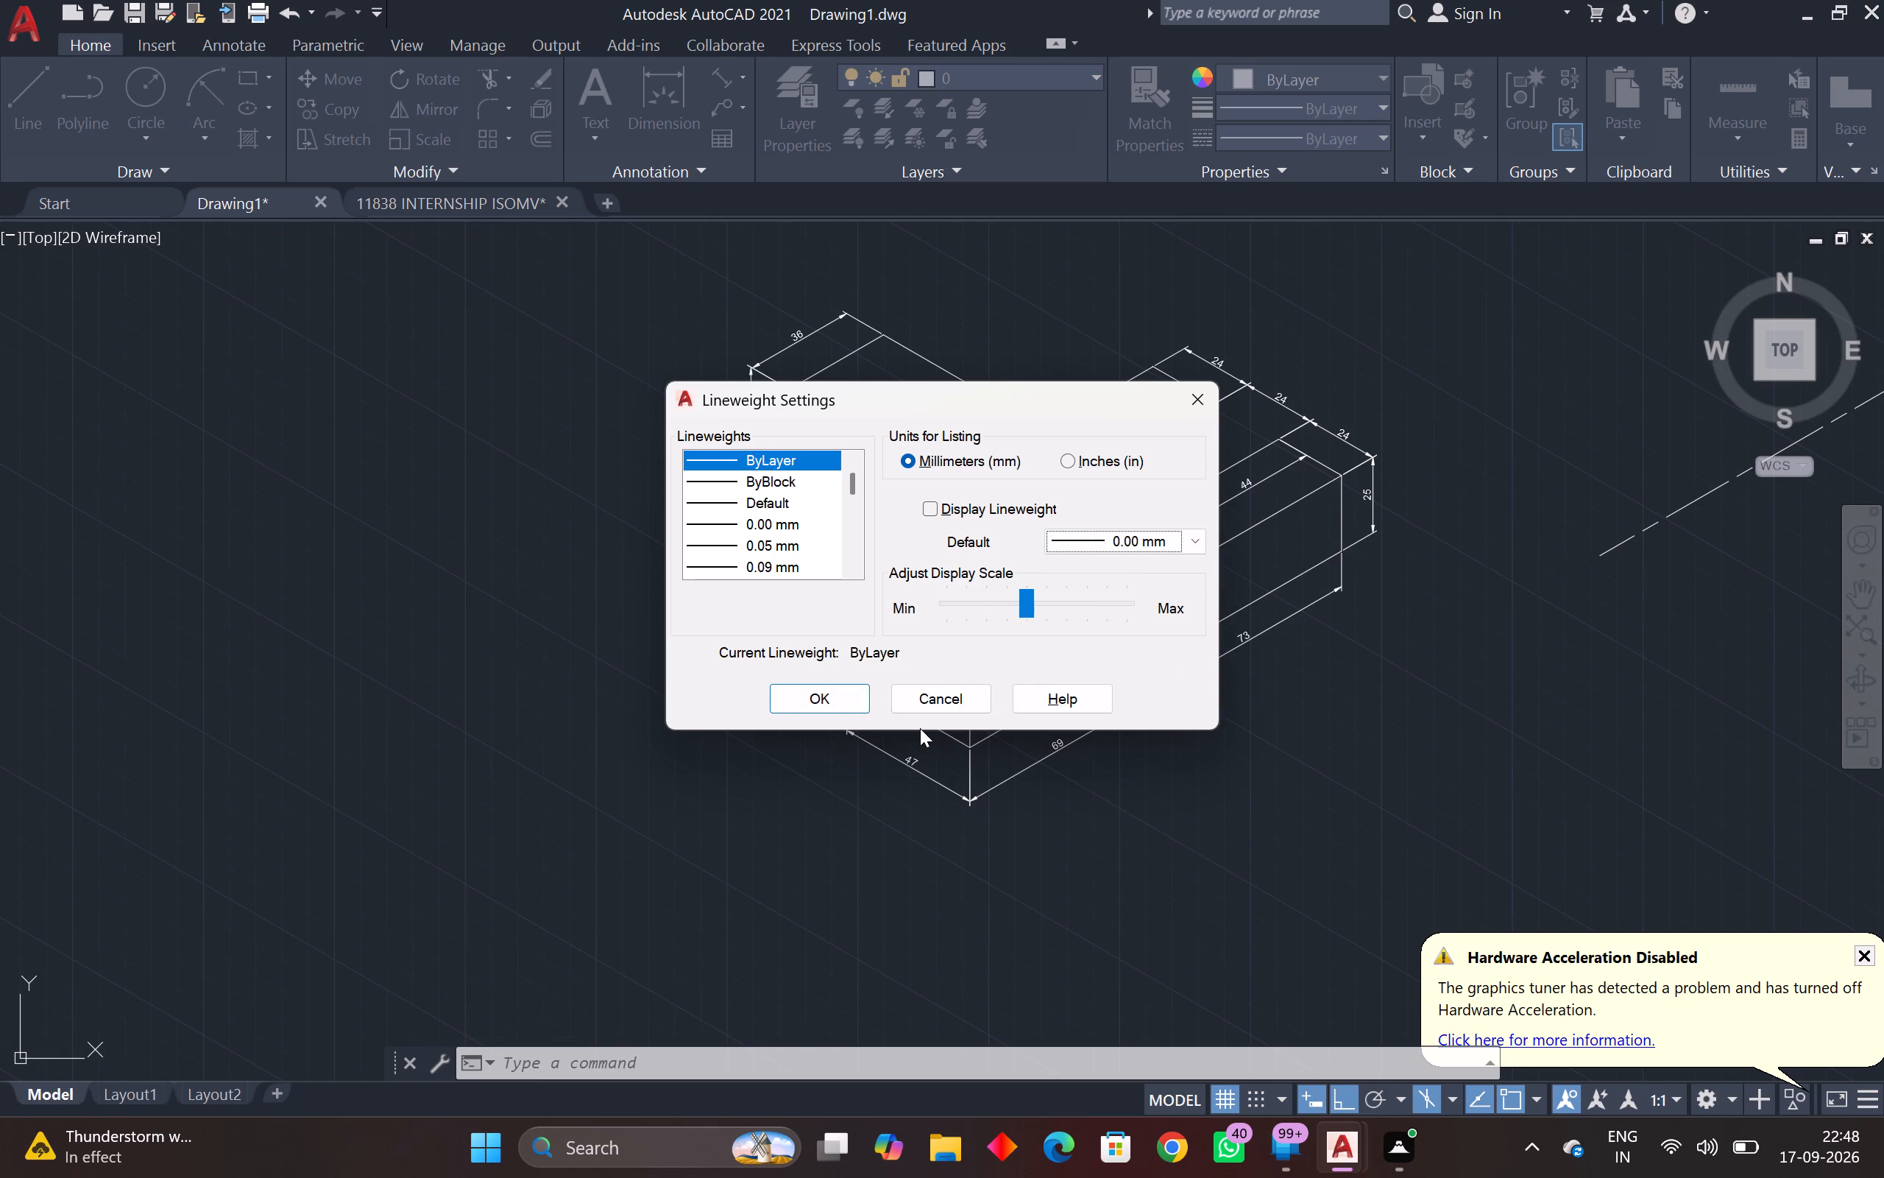
click(862, 703)
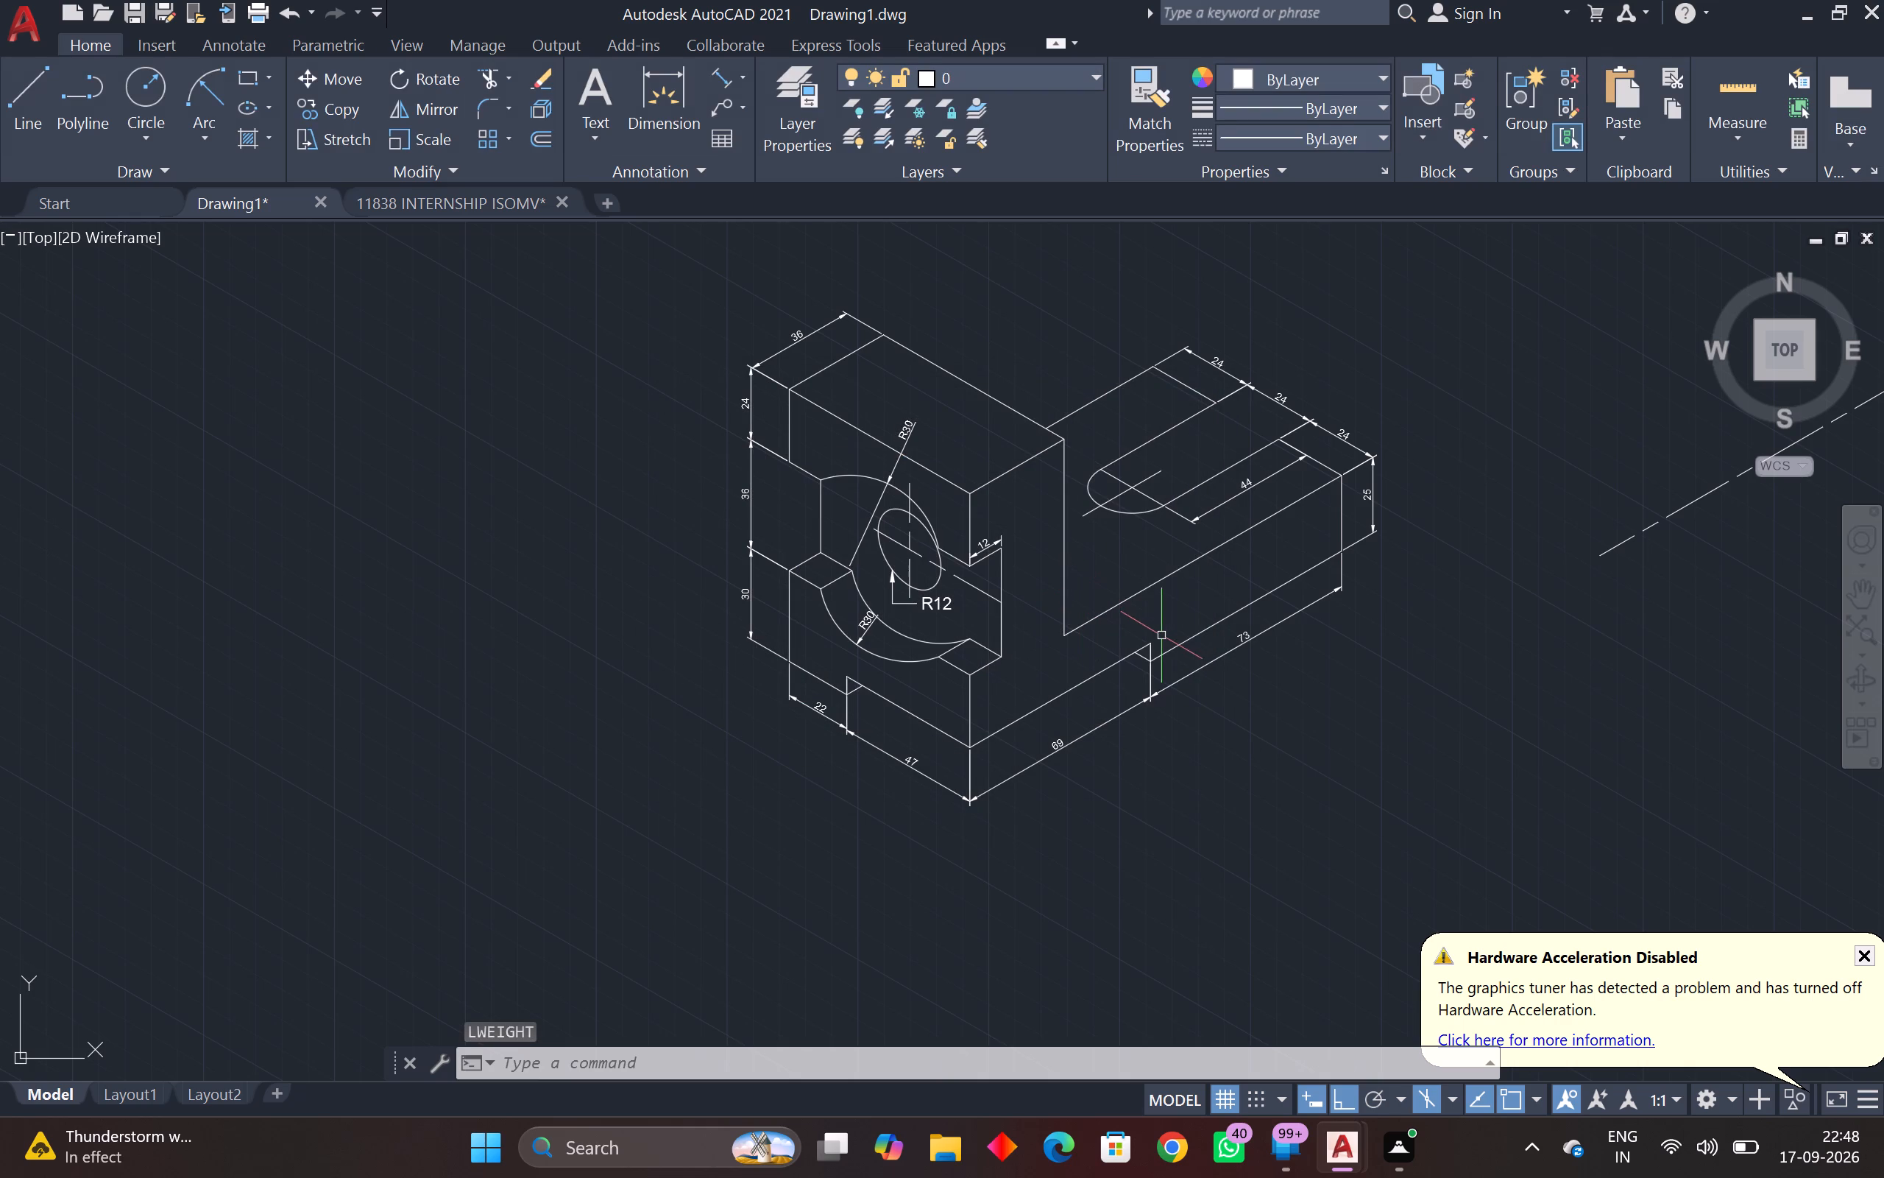
Delete the stray dashed center line lying apart from the block, beyond its slotted end.
middle_drag(1033, 626, 1018, 691)
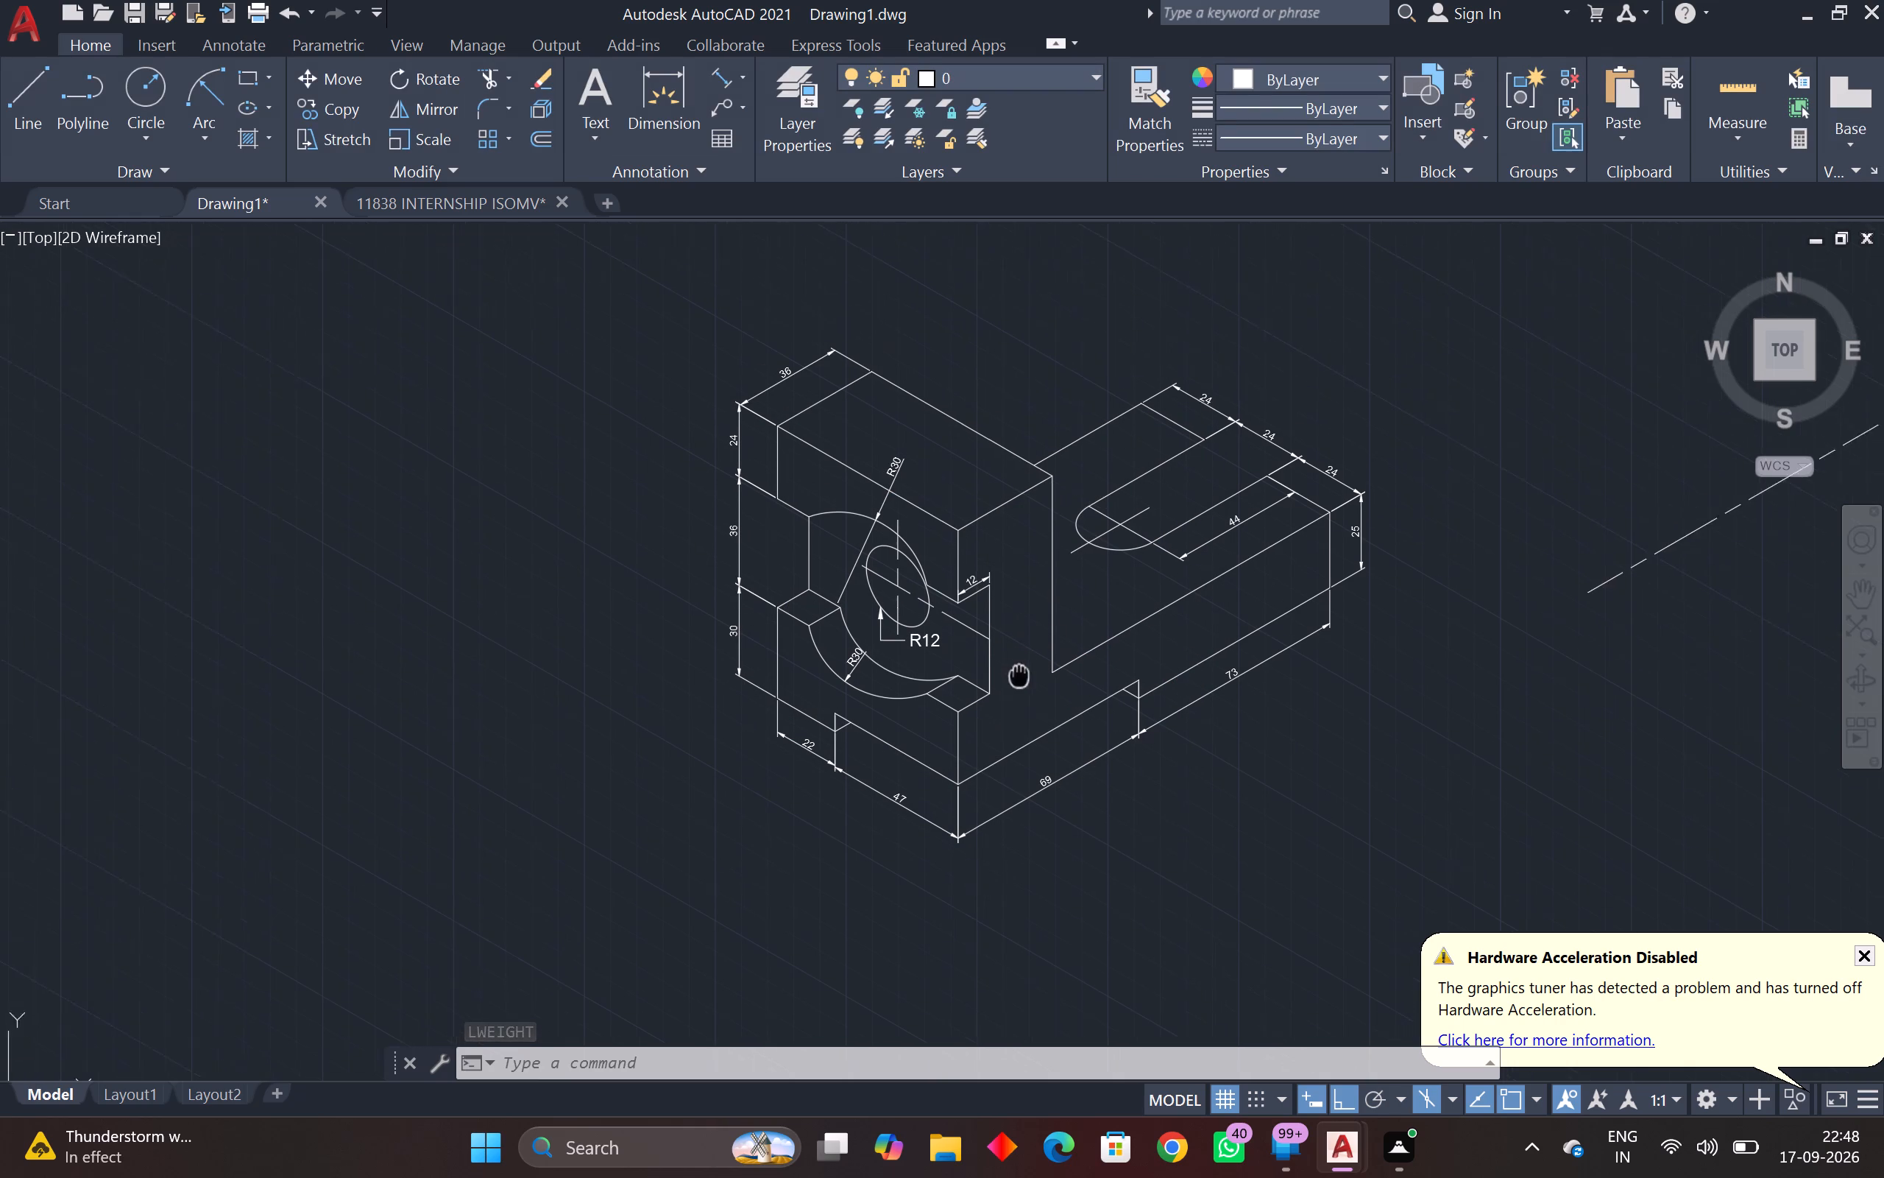
middle_drag(1018, 691, 1017, 693)
scroll(1017, 693, down, 1)
middle_drag(1017, 693, 1108, 638)
scroll(1108, 638, up, 2)
scroll(1108, 638, down, 2)
middle_drag(1108, 638, 1083, 632)
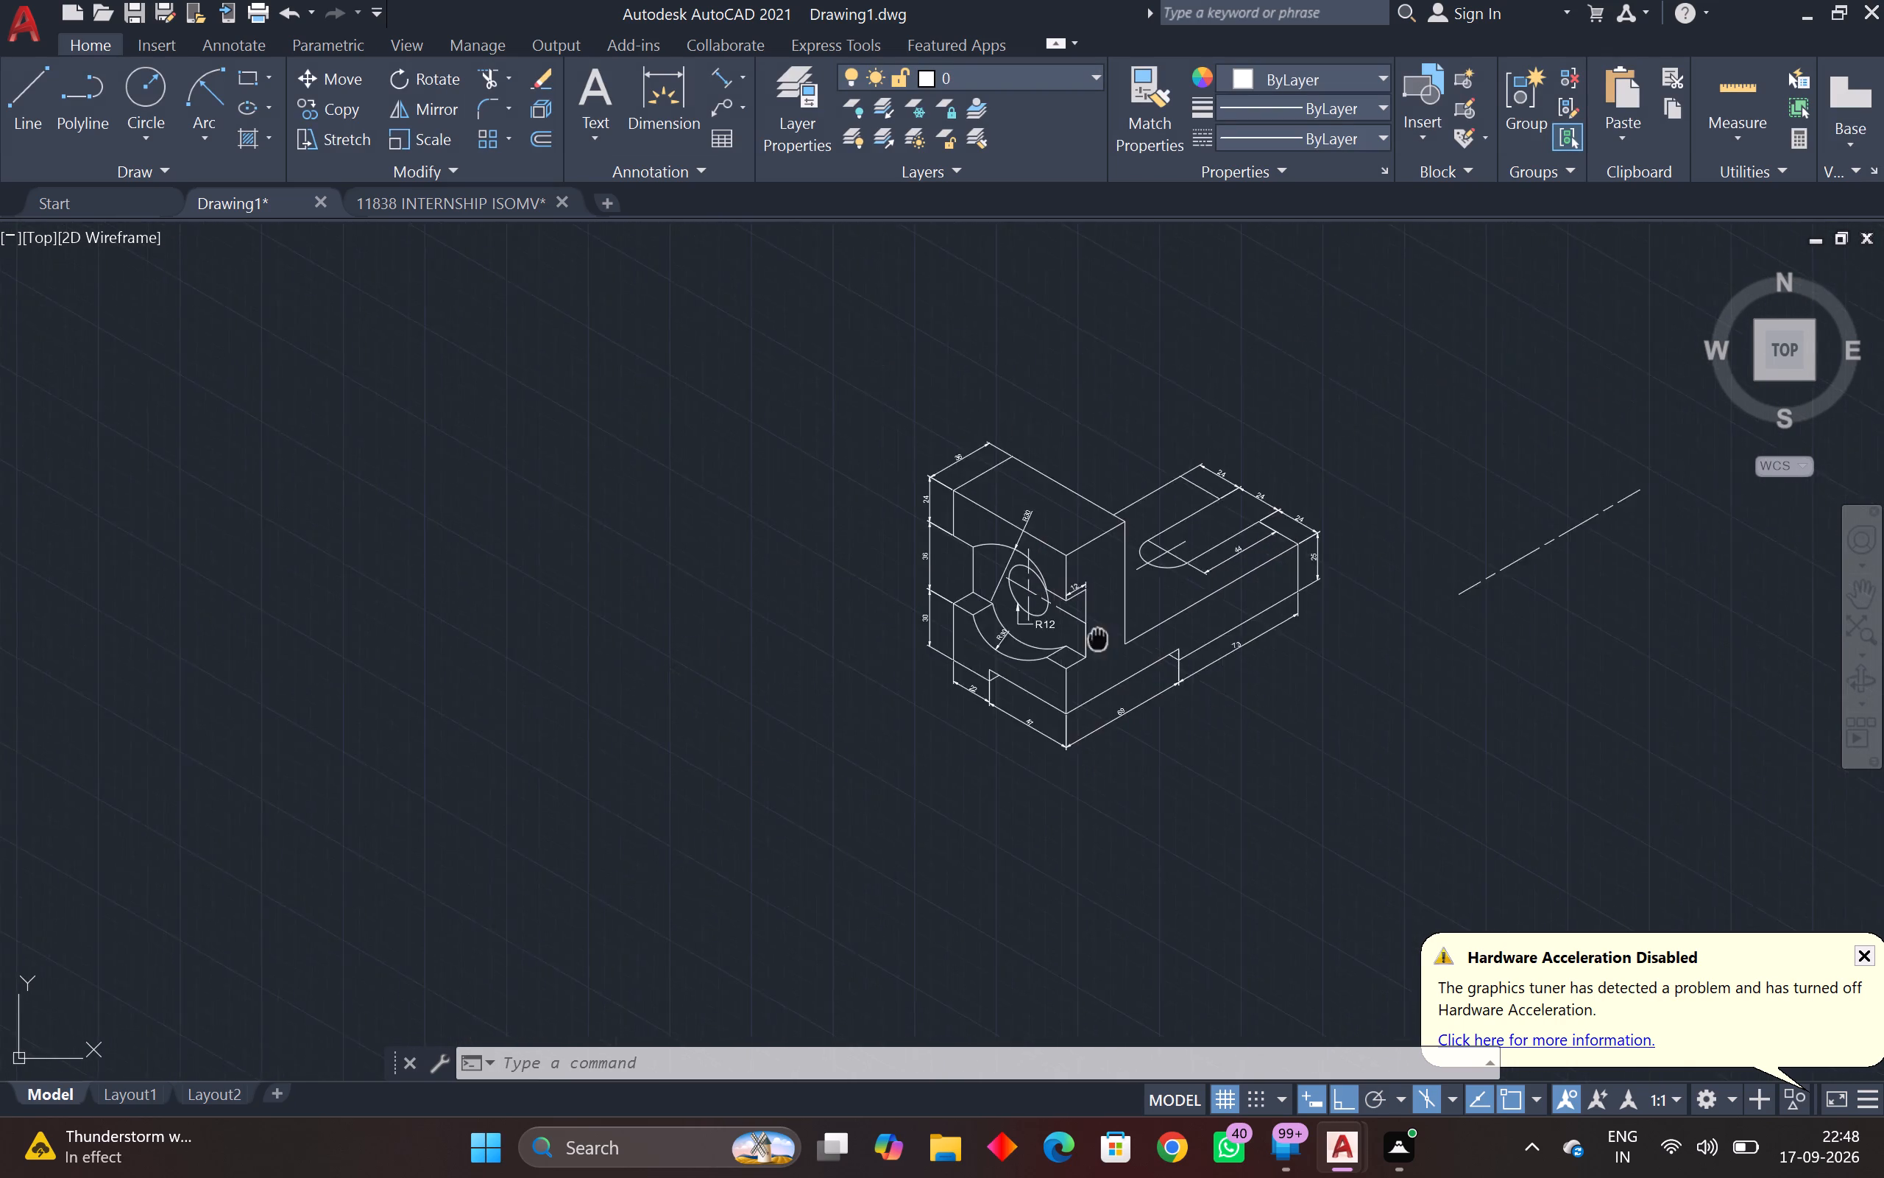
middle_drag(1083, 632, 938, 642)
drag(1606, 530, 1525, 521)
click(1389, 532)
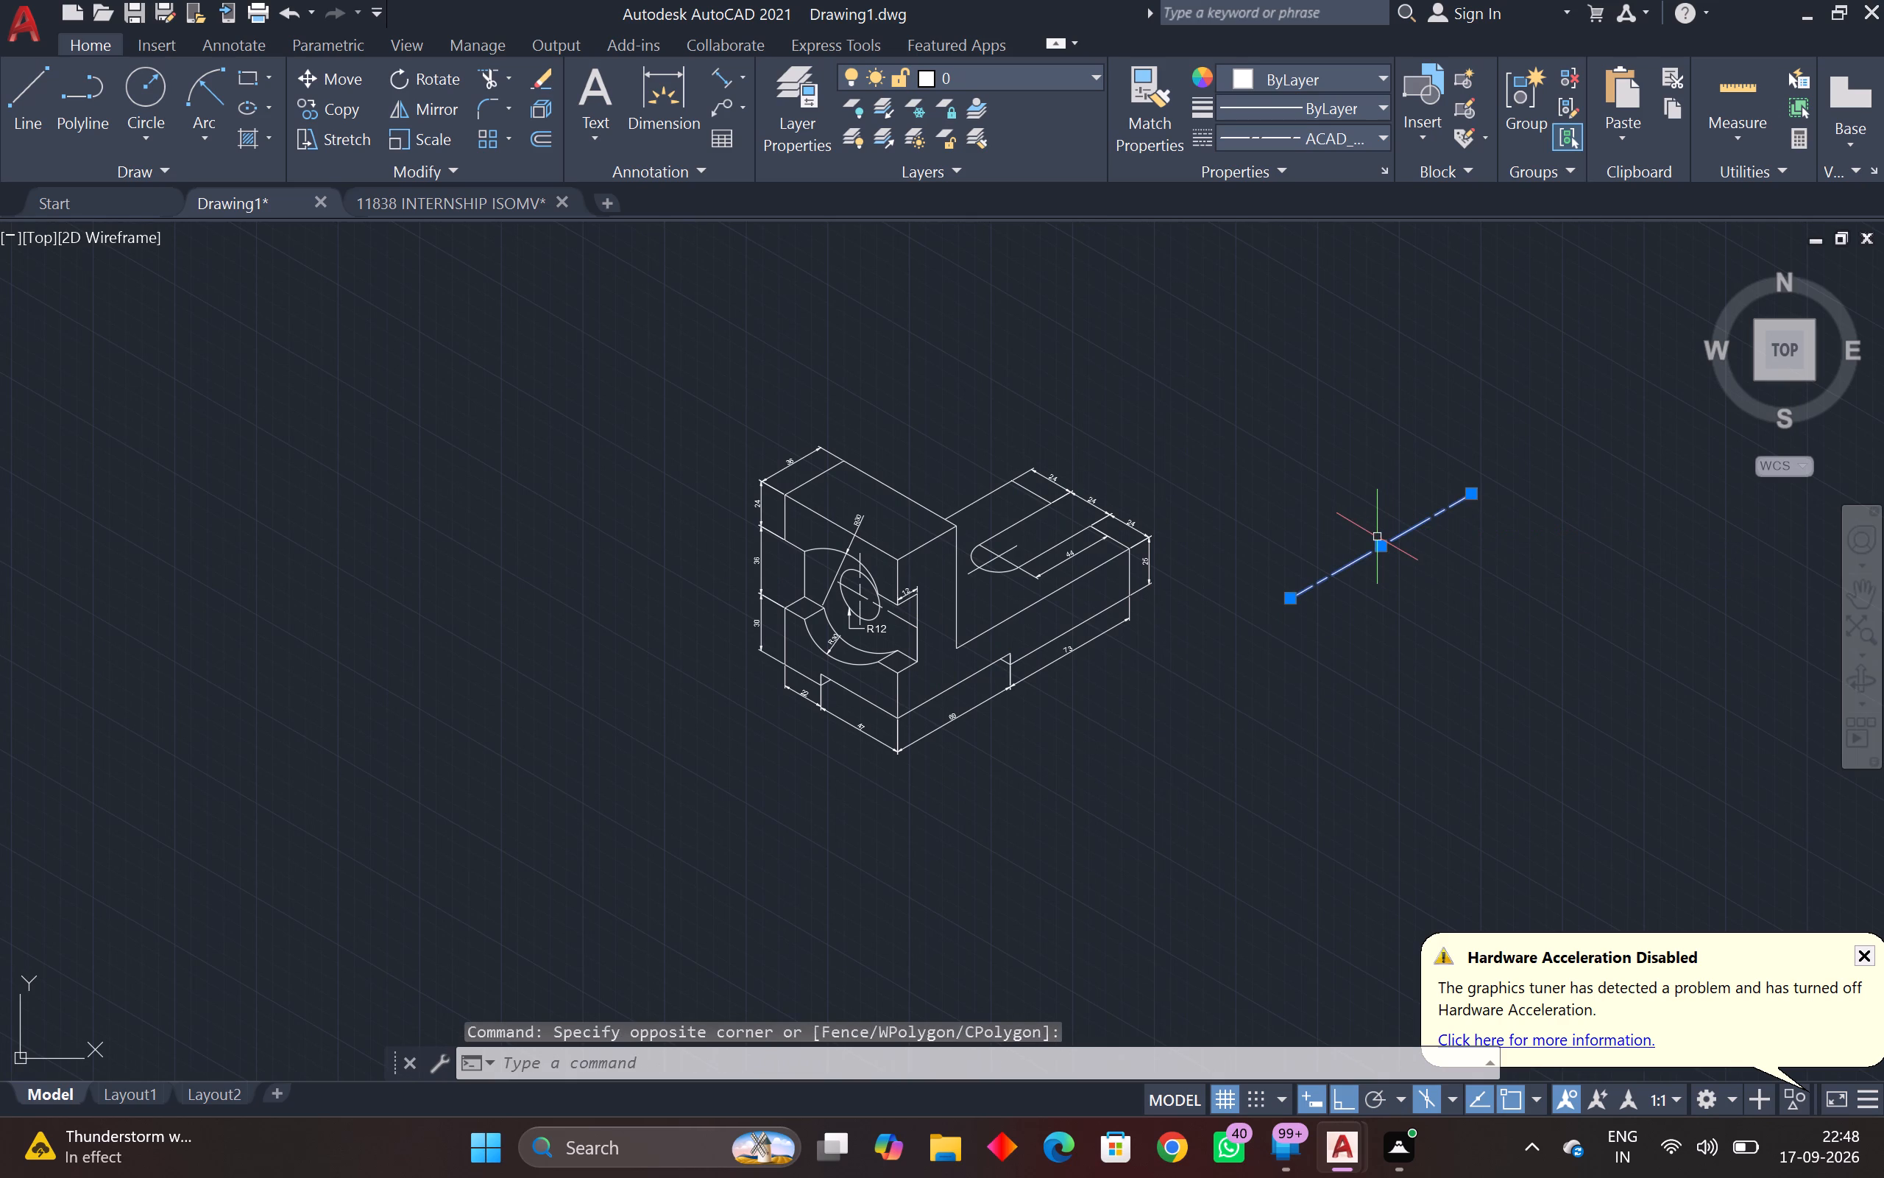
key(Delete)
Configure the plot with AutoCAD PDF (High Quality Print).pc3, a window plot area enclosing the dimensioned block, and a centered plot.
scroll(1377, 537, down, 1)
middle_drag(1377, 537, 1448, 523)
scroll(1361, 562, up, 2)
middle_drag(1361, 562, 1405, 558)
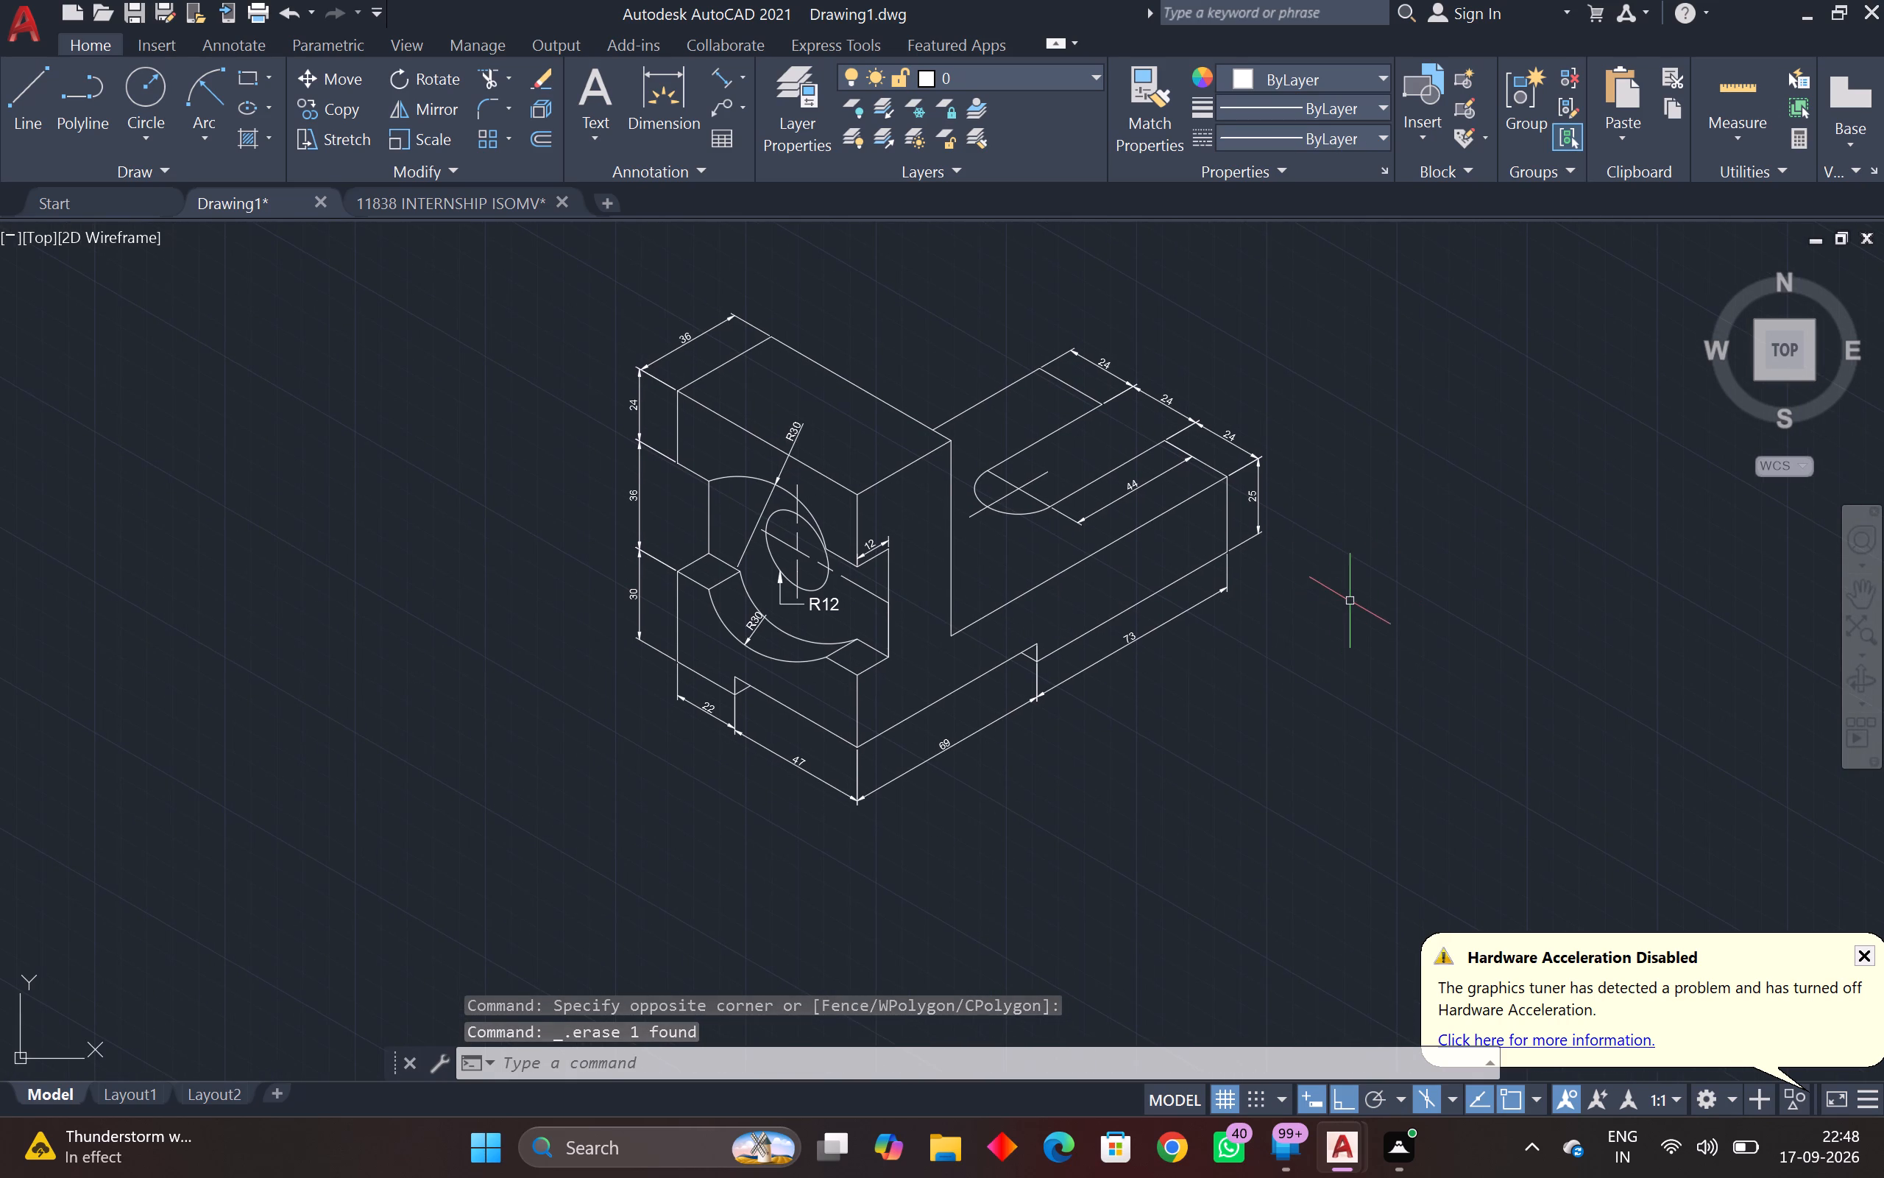
key(ctrl+p)
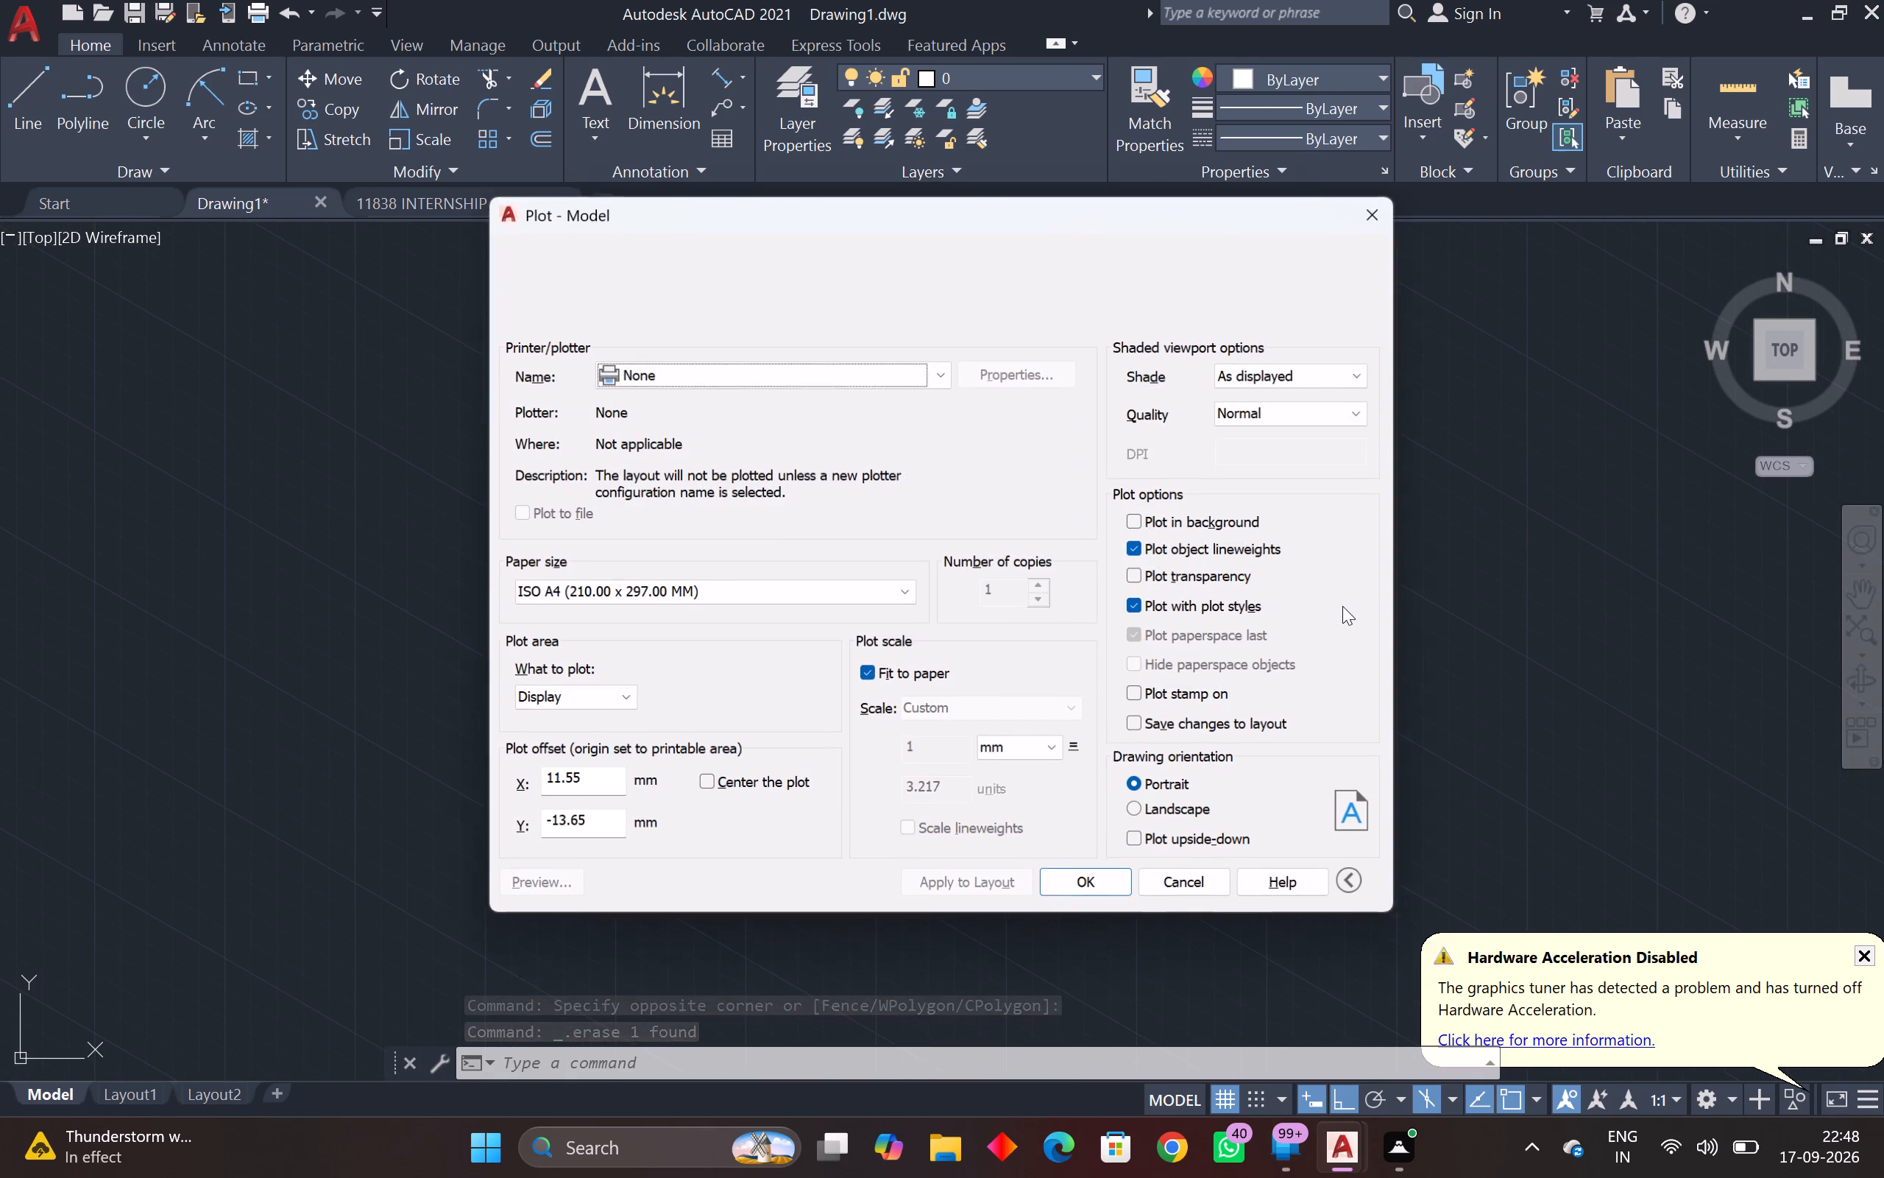
click(923, 373)
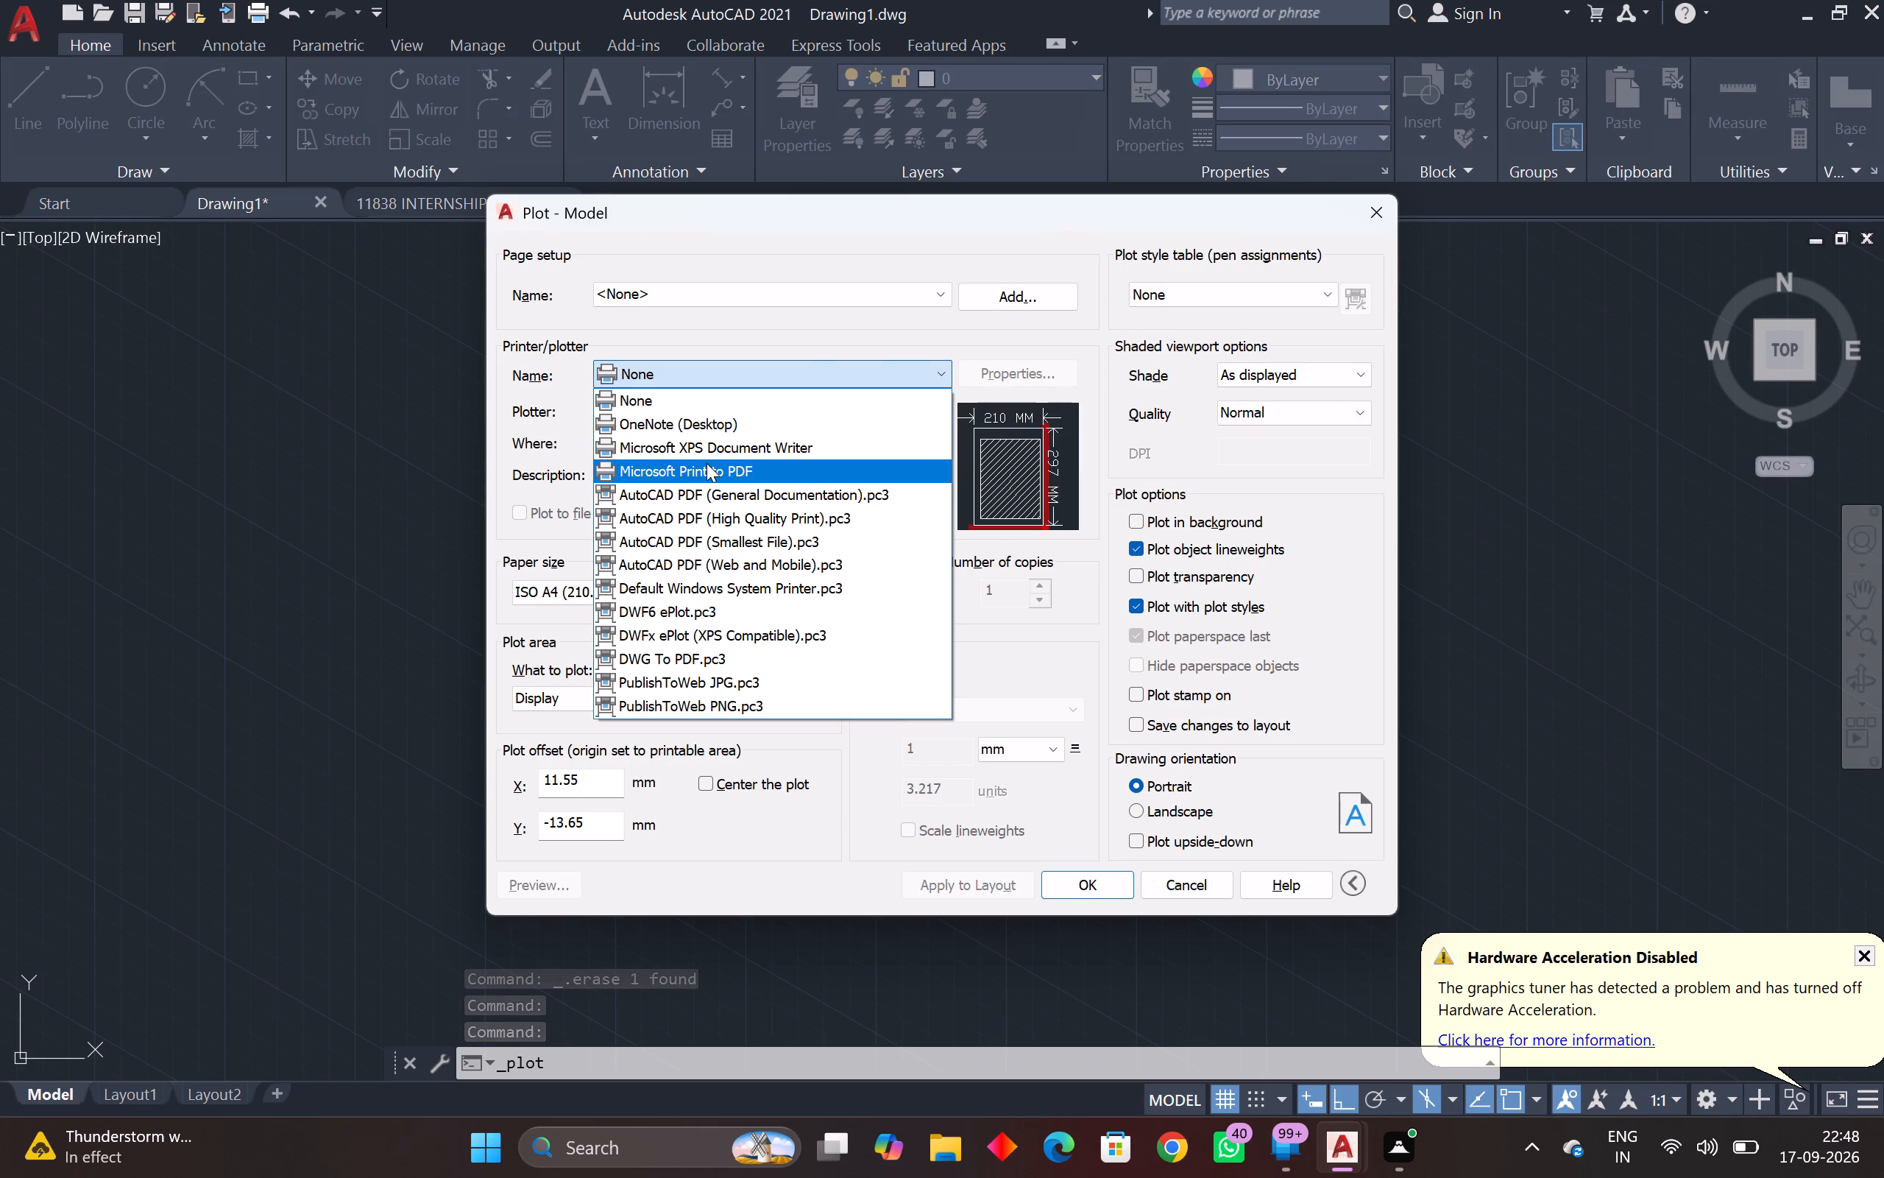
click(732, 523)
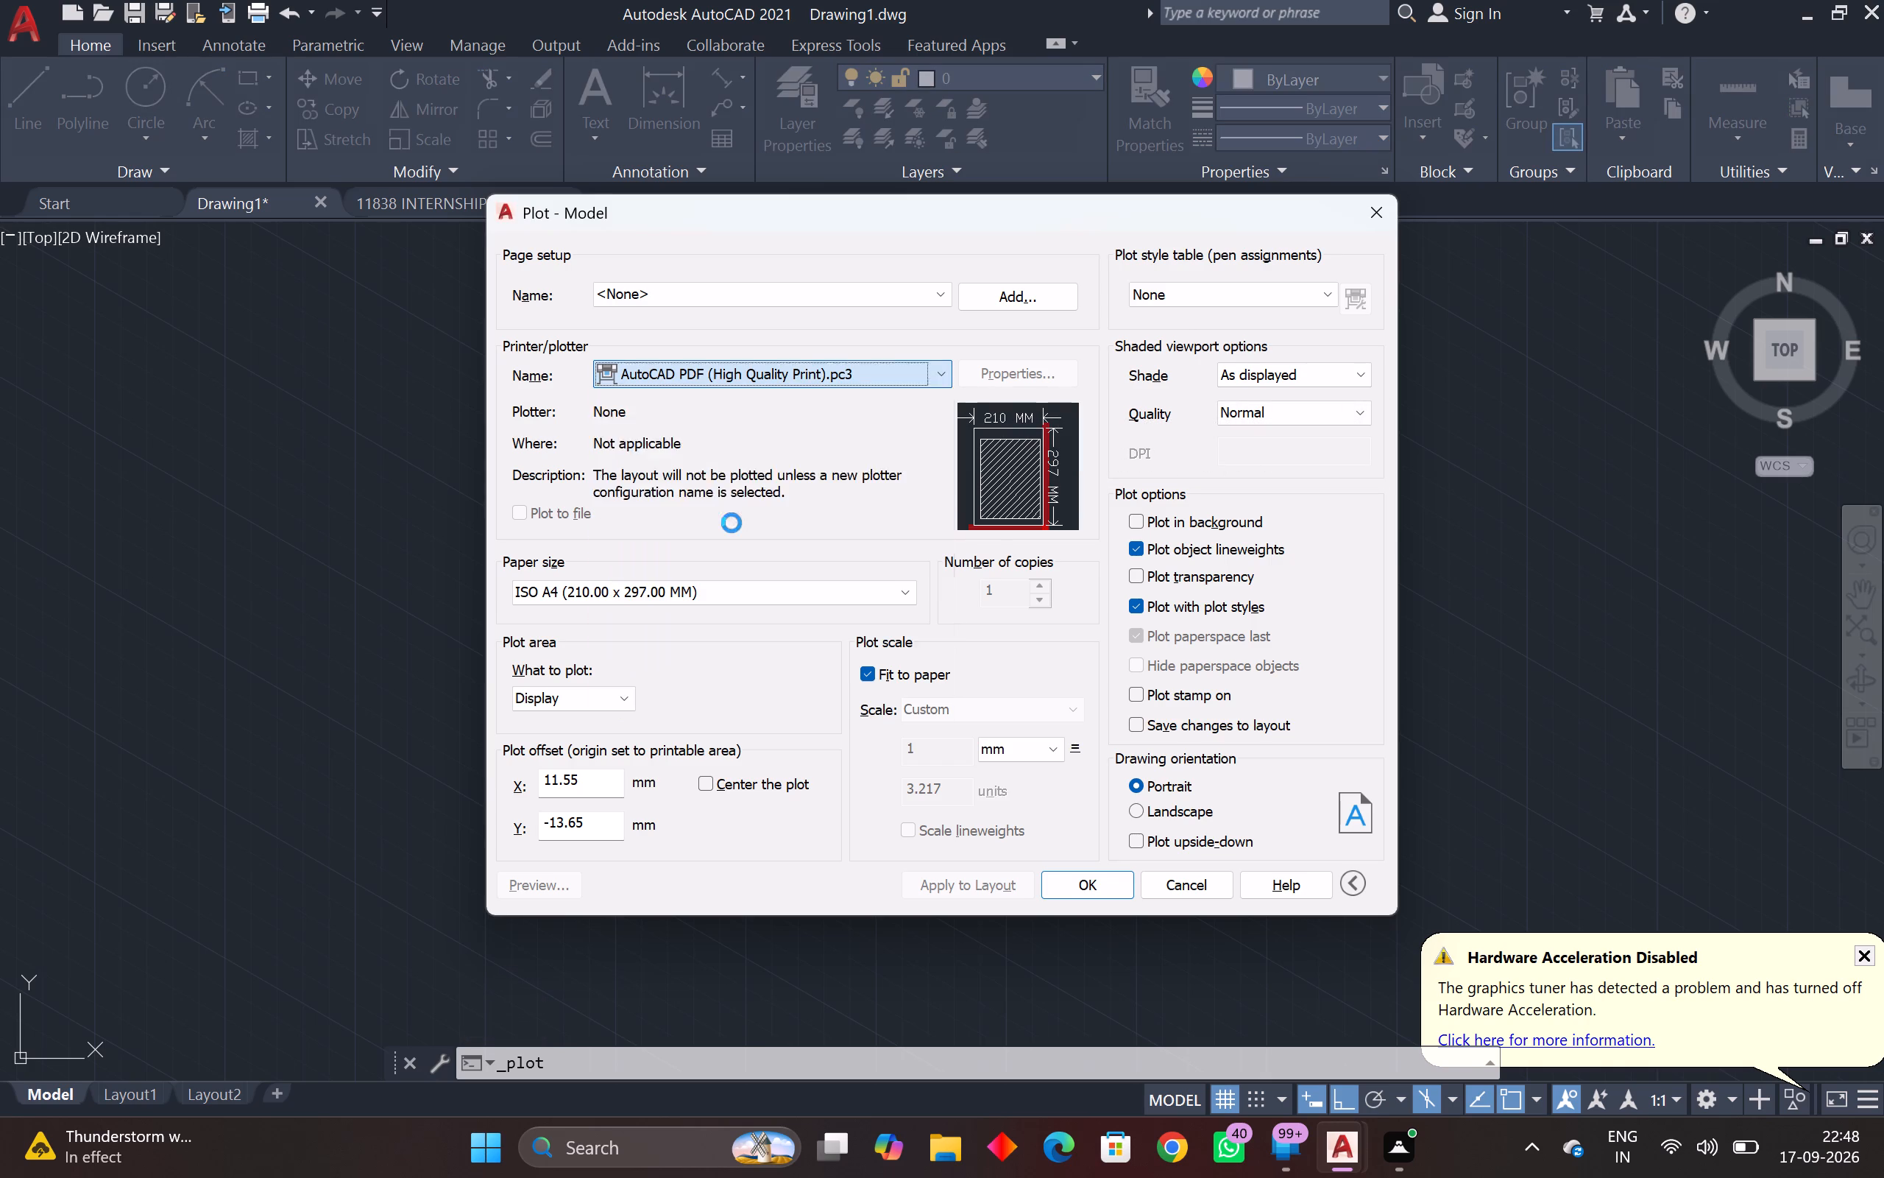
click(606, 699)
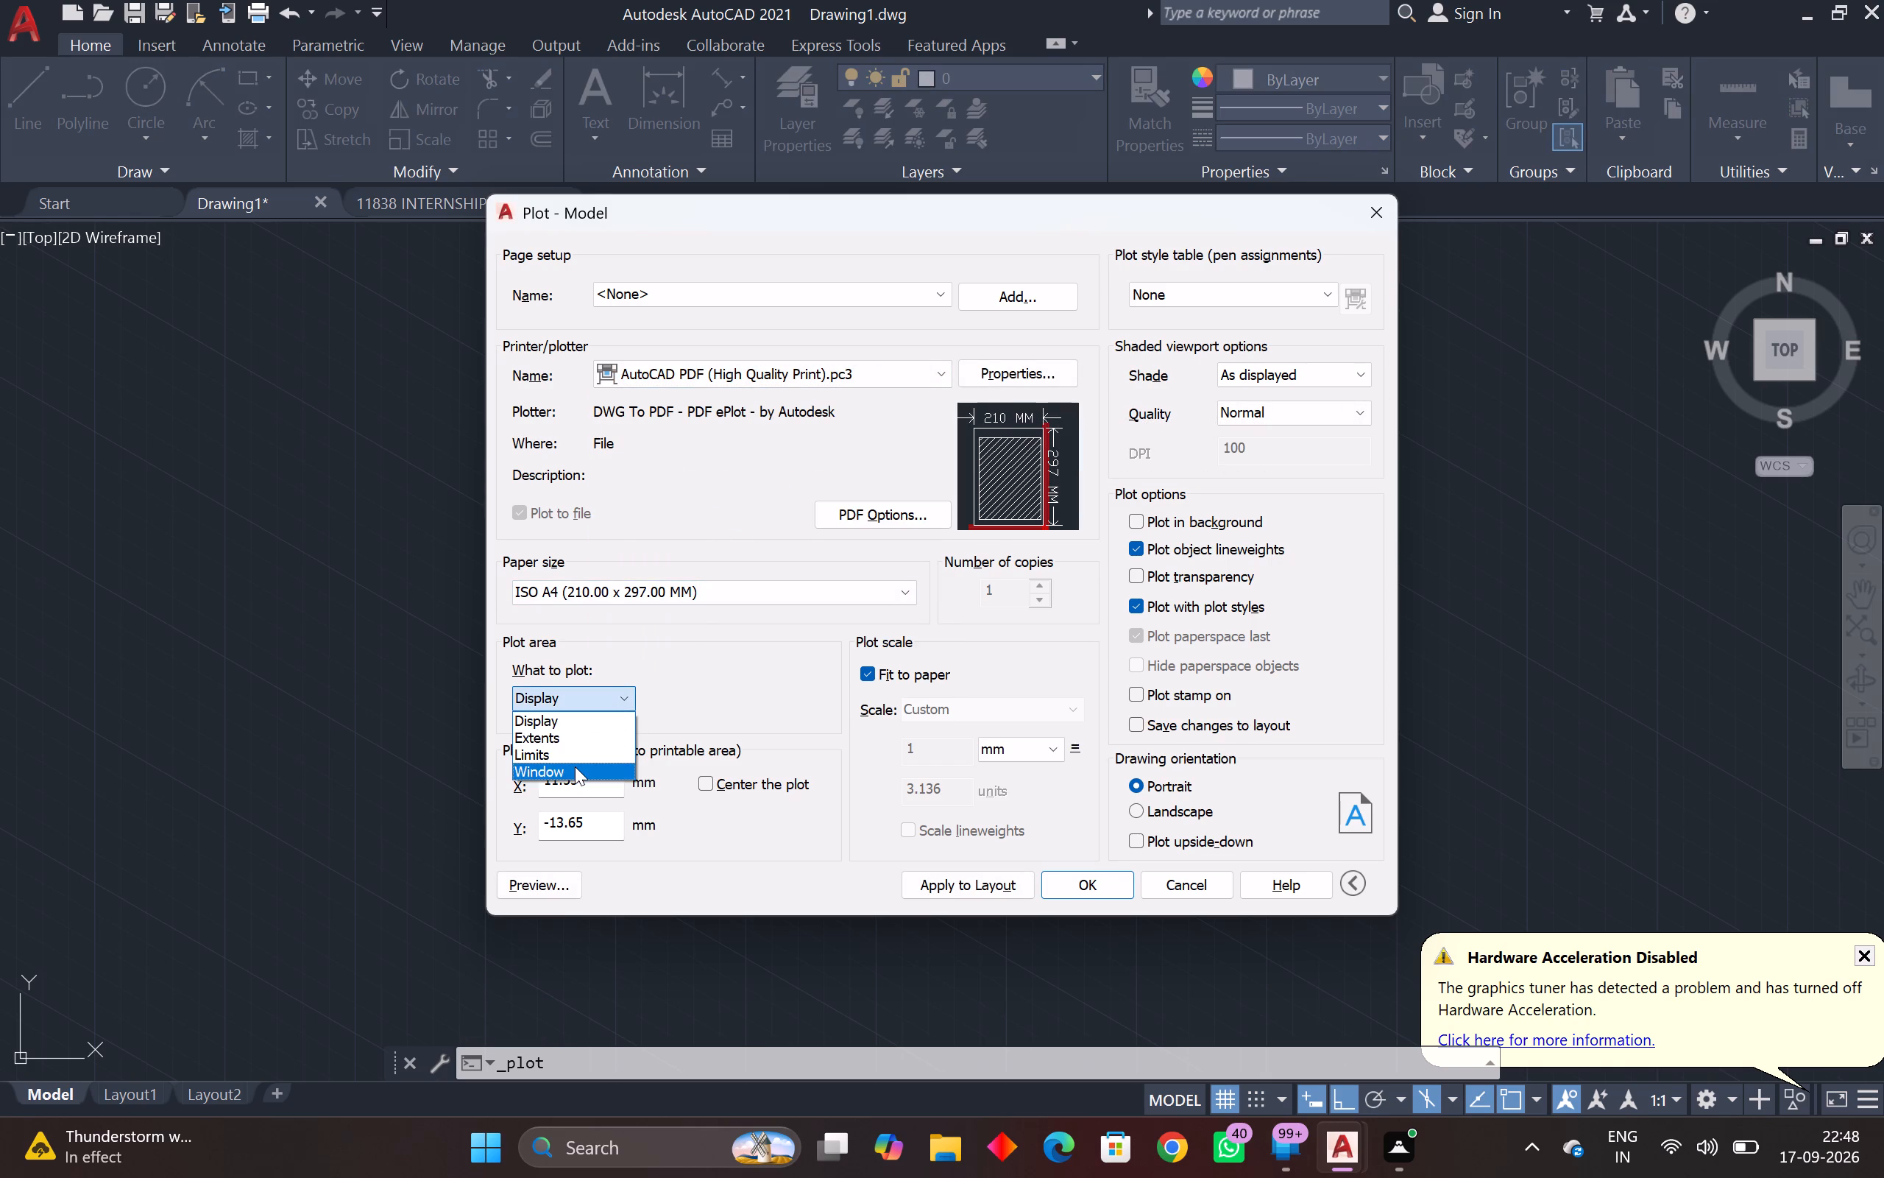
click(575, 766)
middle_drag(1232, 342, 1190, 491)
drag(1221, 395, 1144, 505)
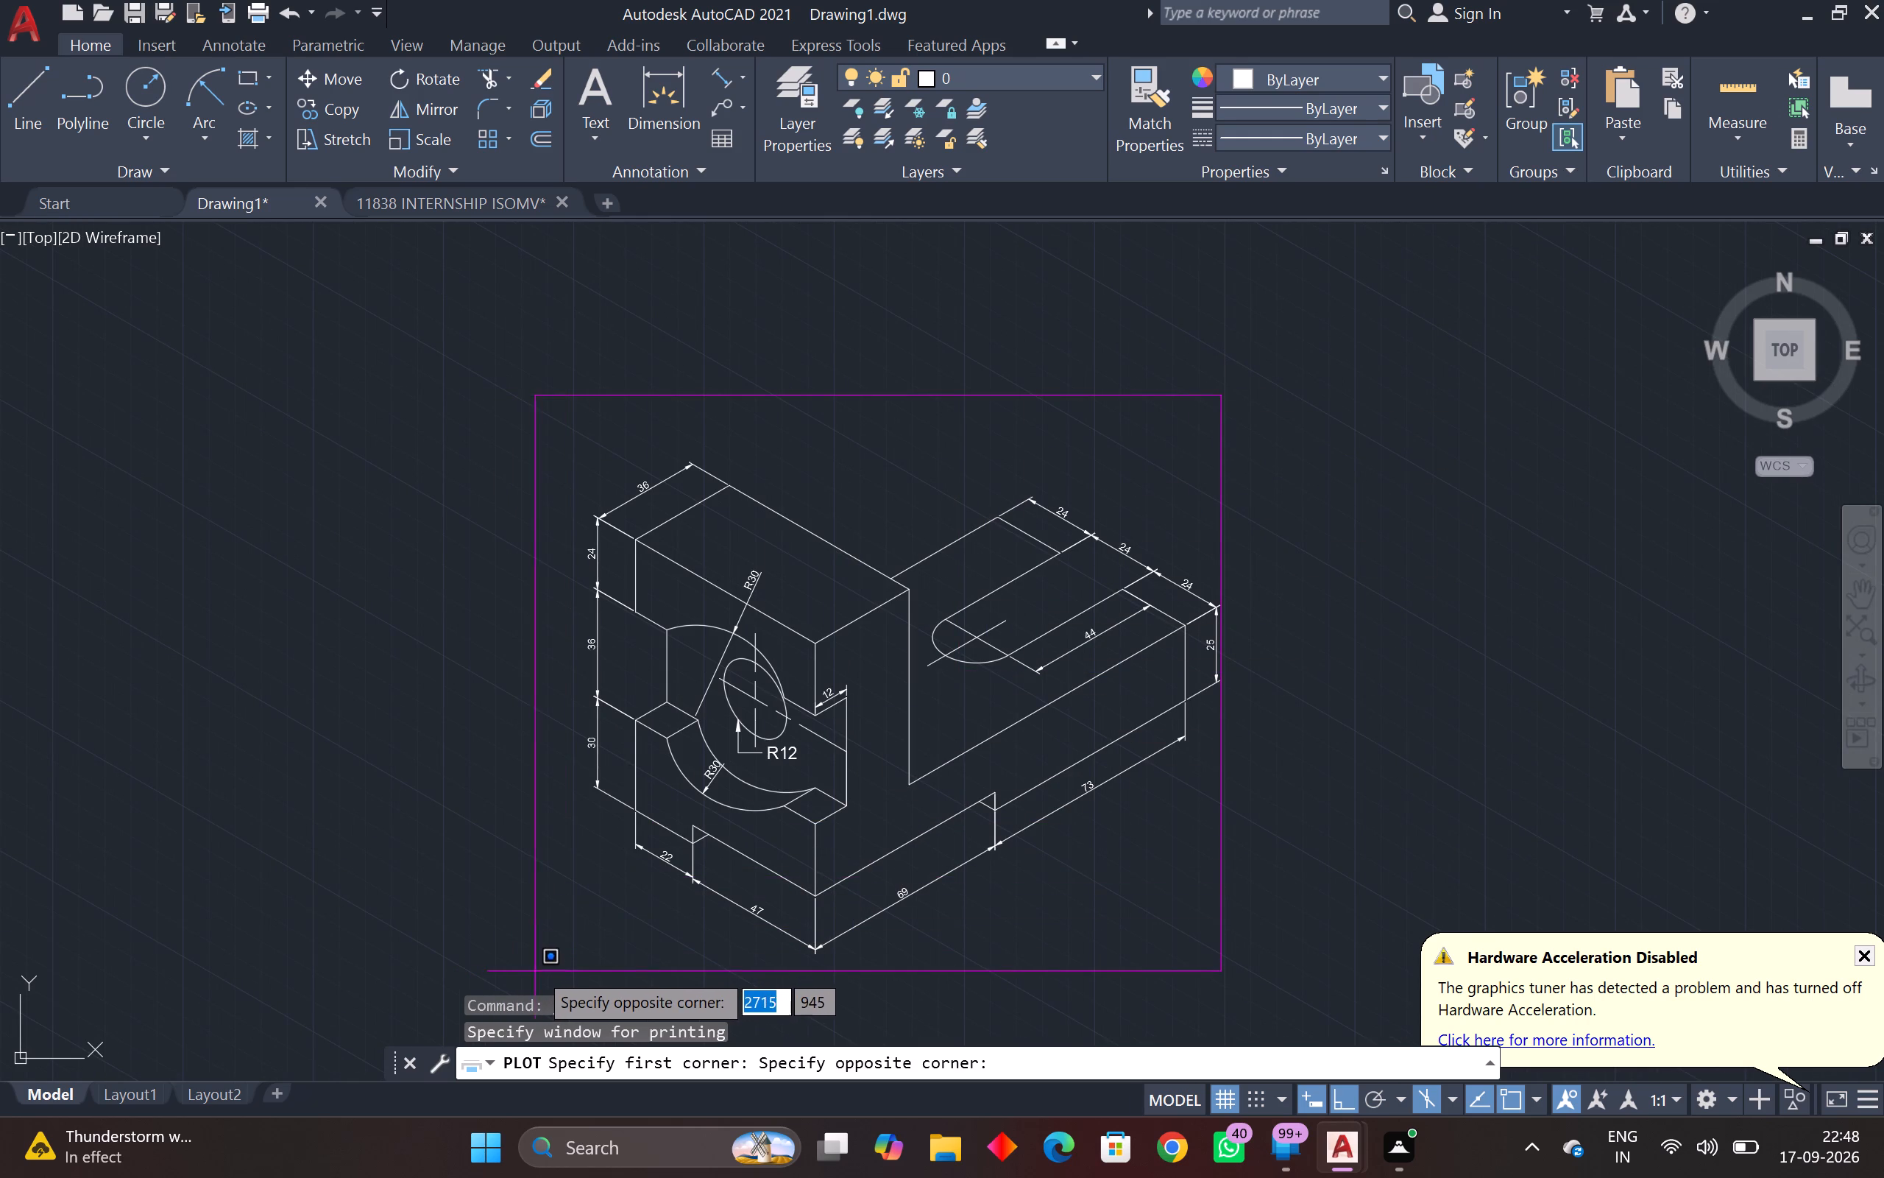
click(573, 964)
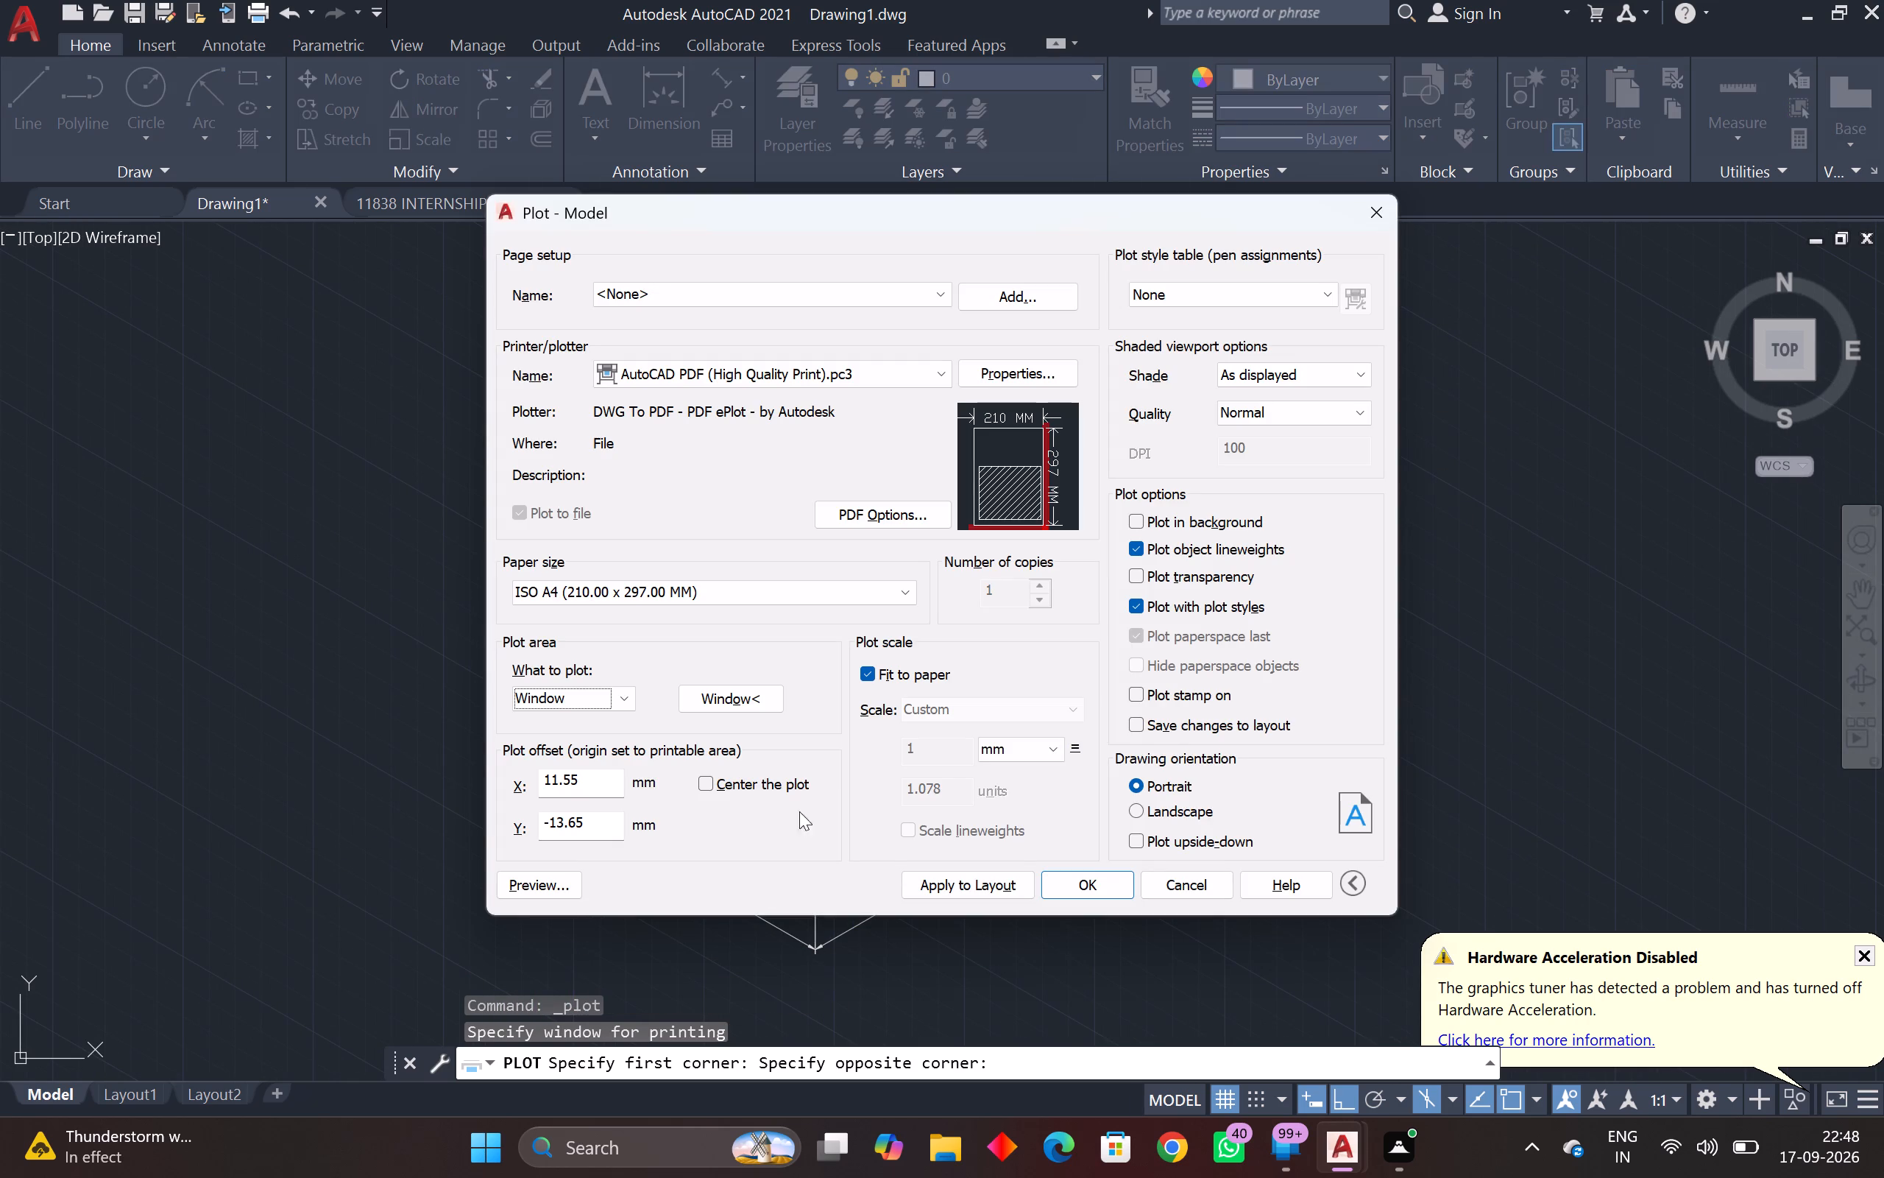
click(709, 777)
Preview the plot of the dimensioned block and close the preview.
click(559, 887)
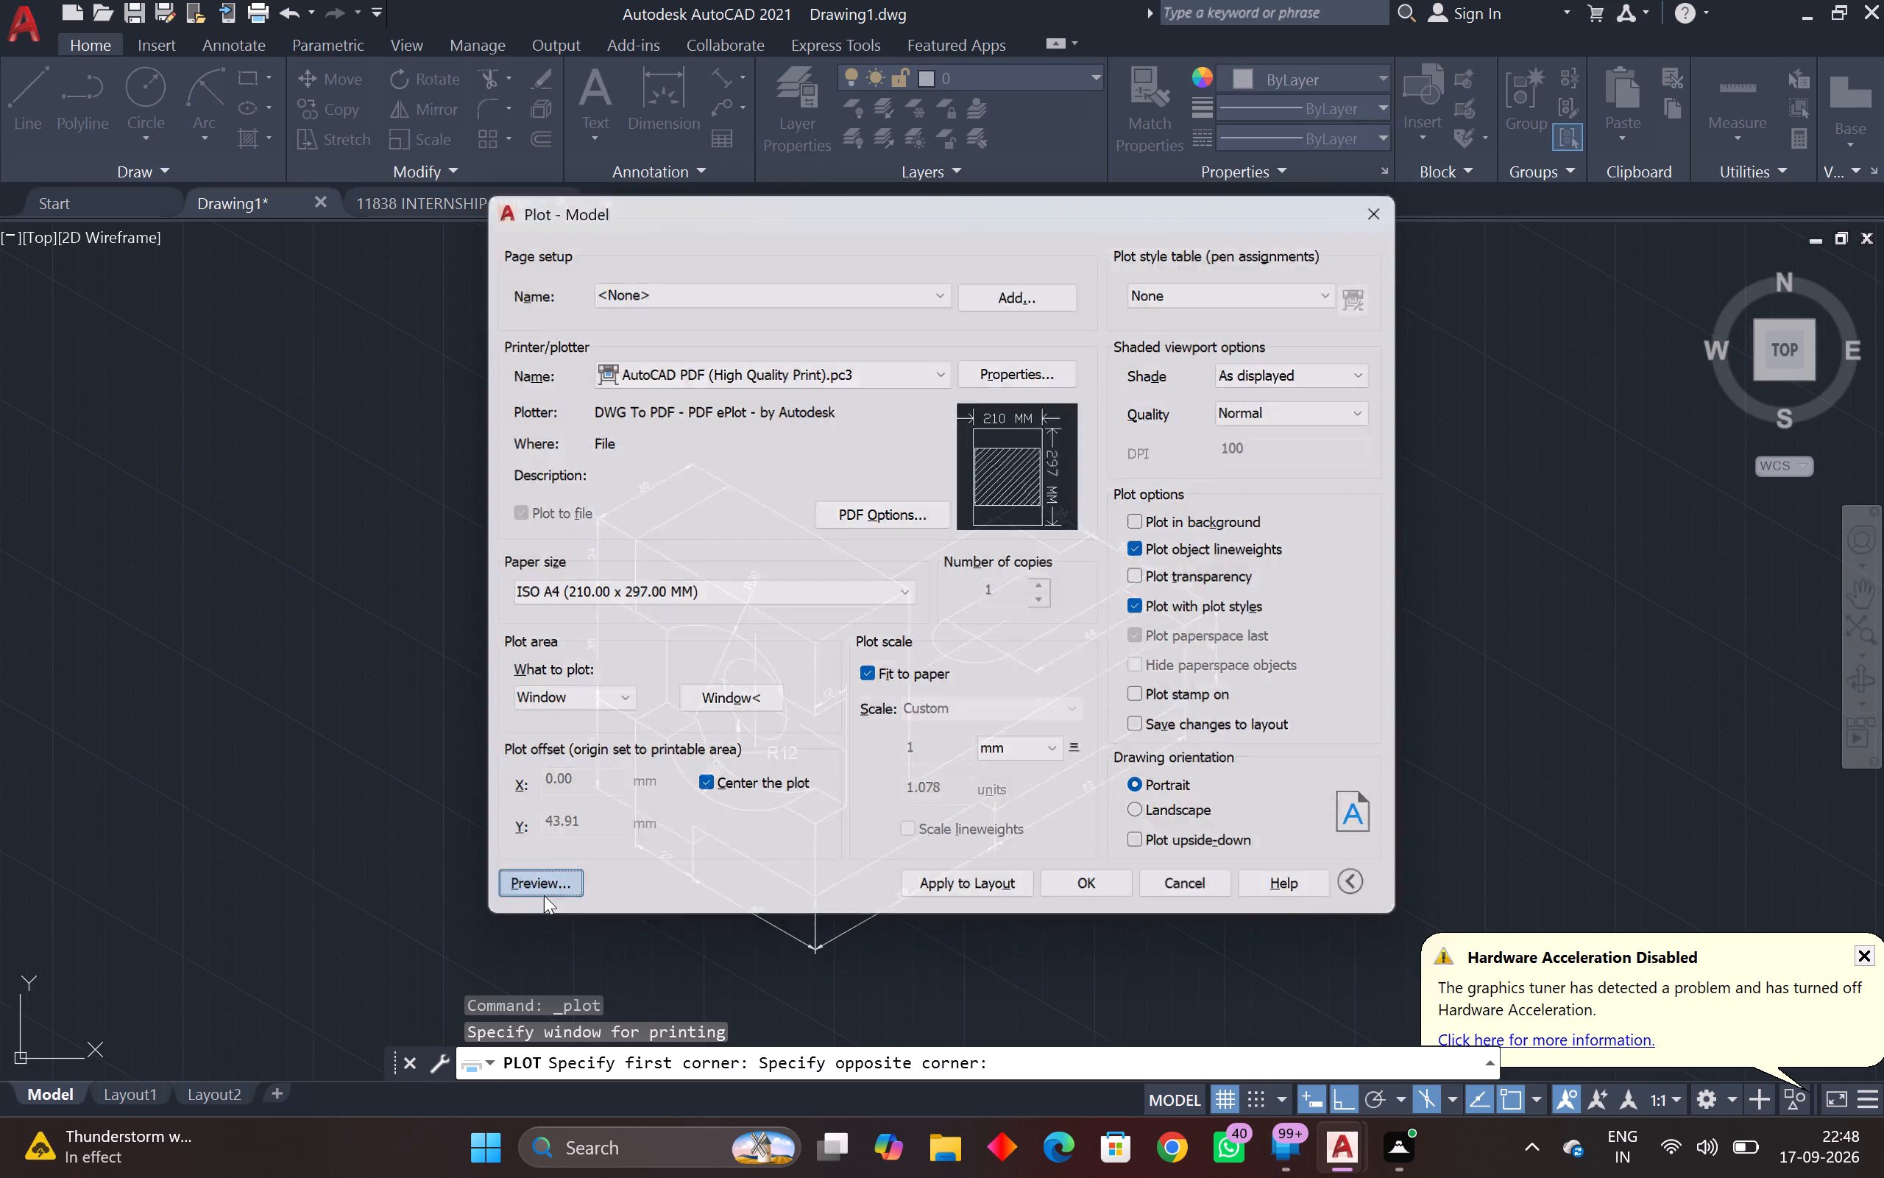
scroll(821, 625, up, 4)
scroll(823, 625, down, 4)
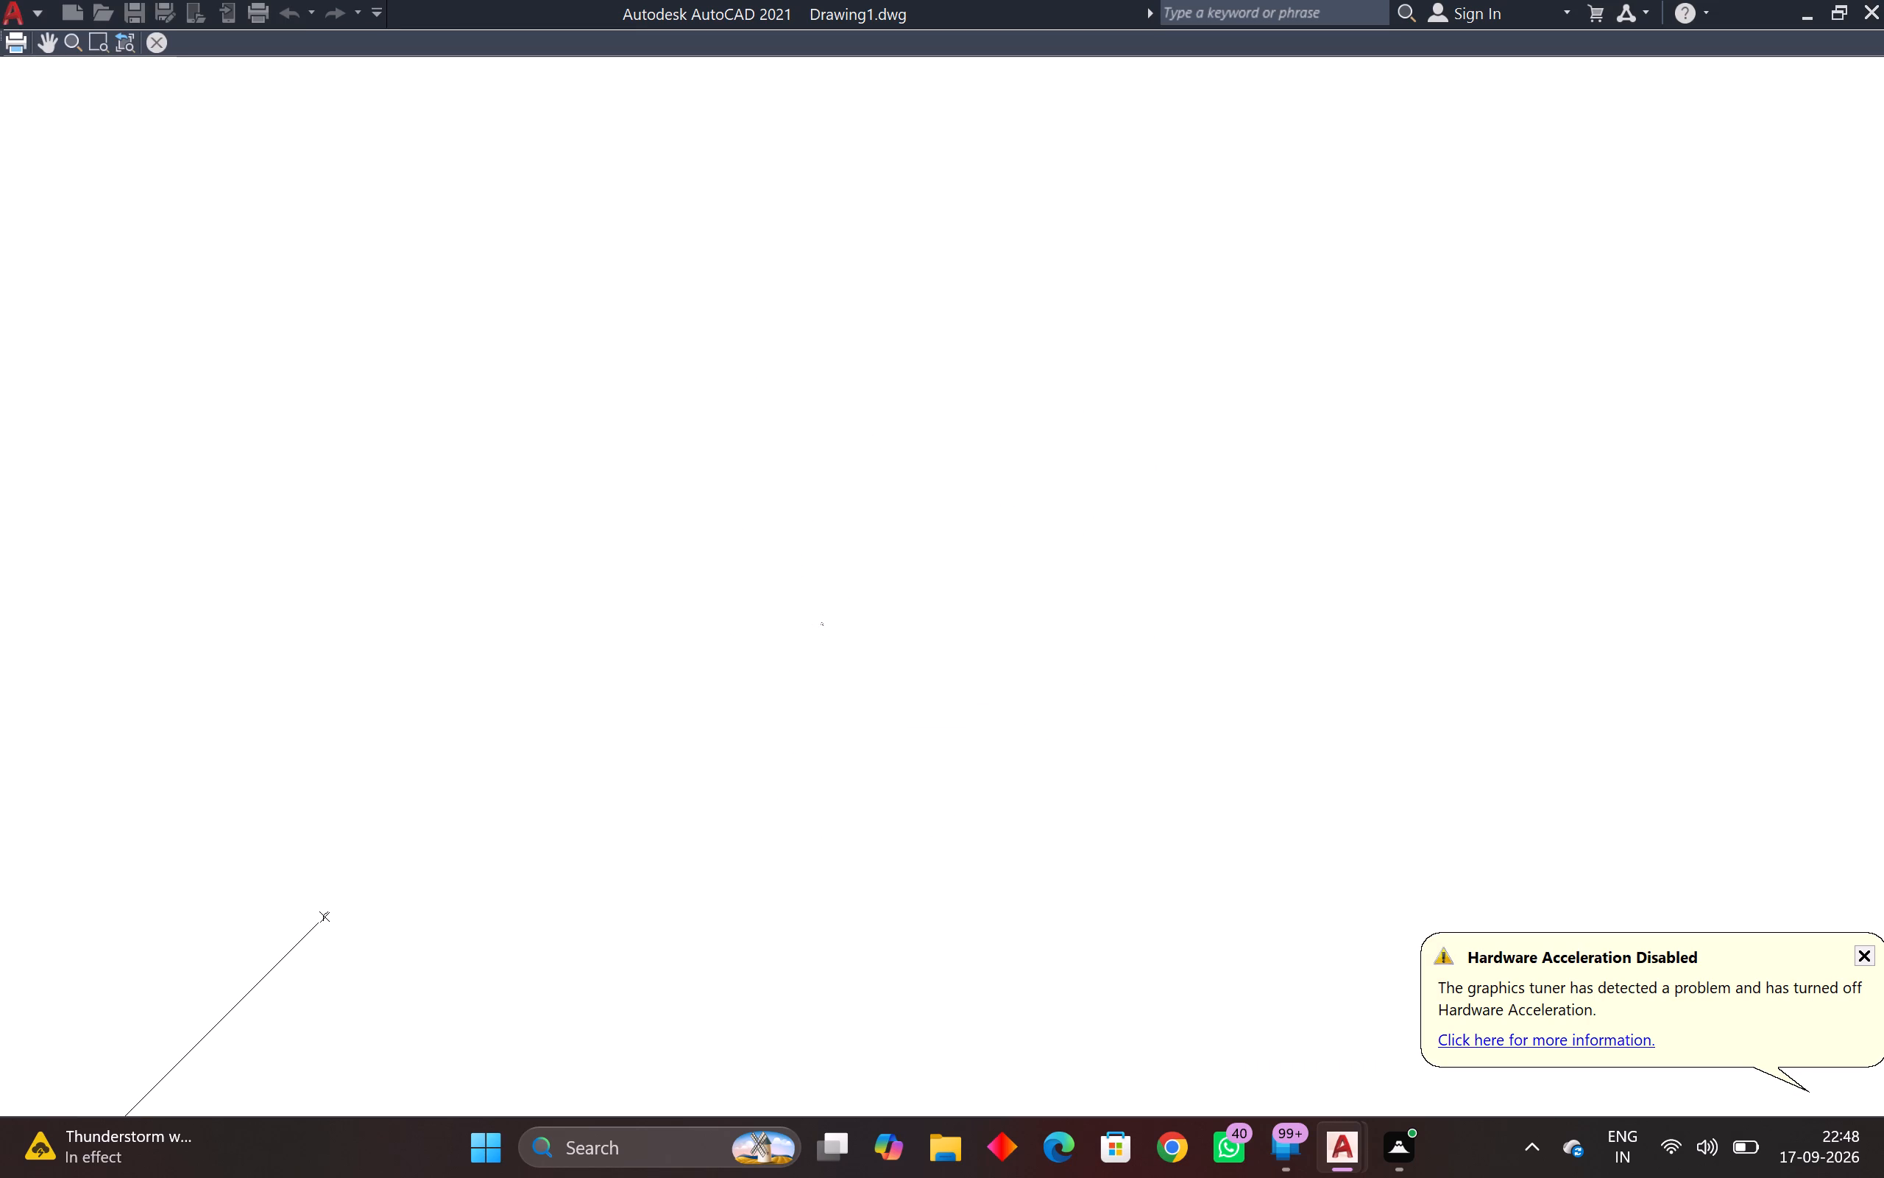
scroll(656, 518, down, 3)
scroll(626, 579, down, 1)
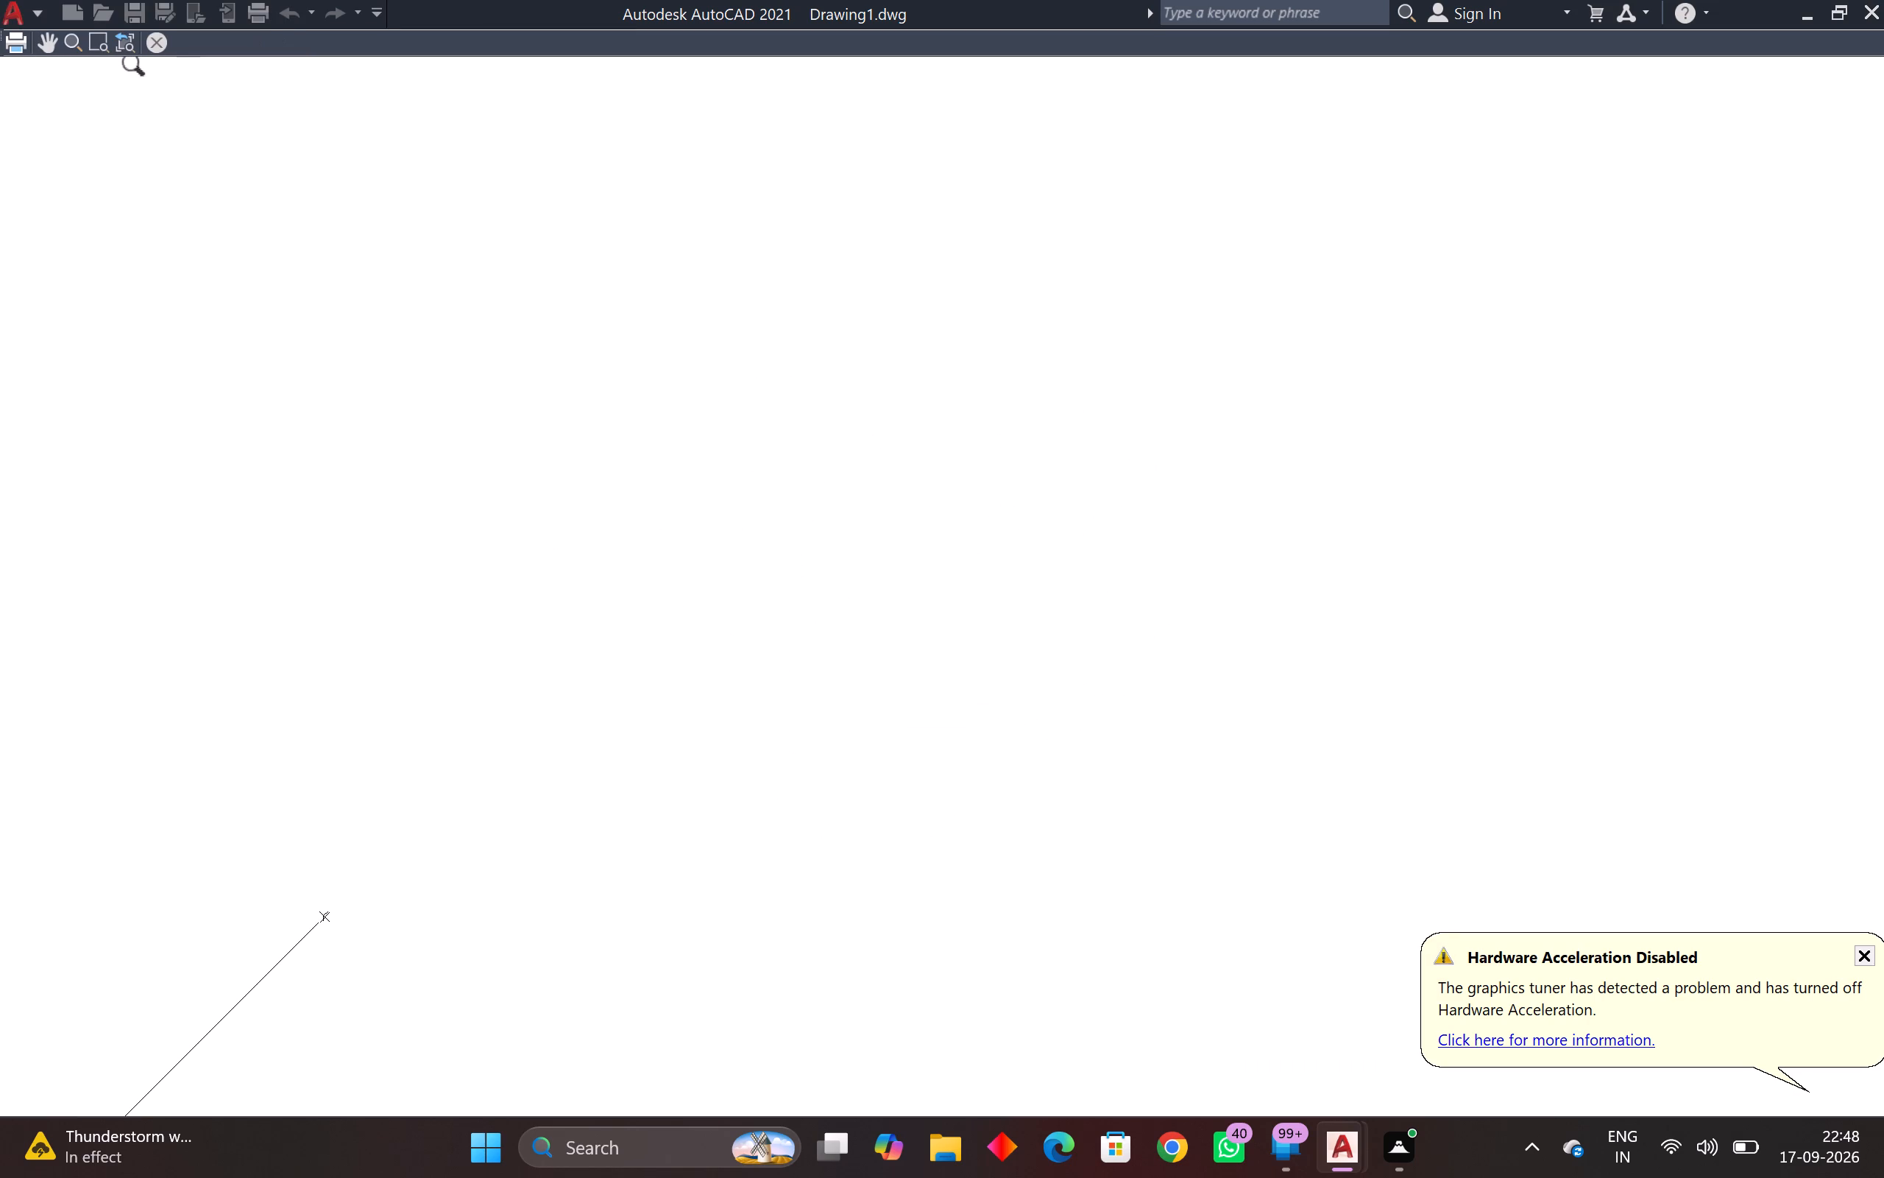
click(157, 45)
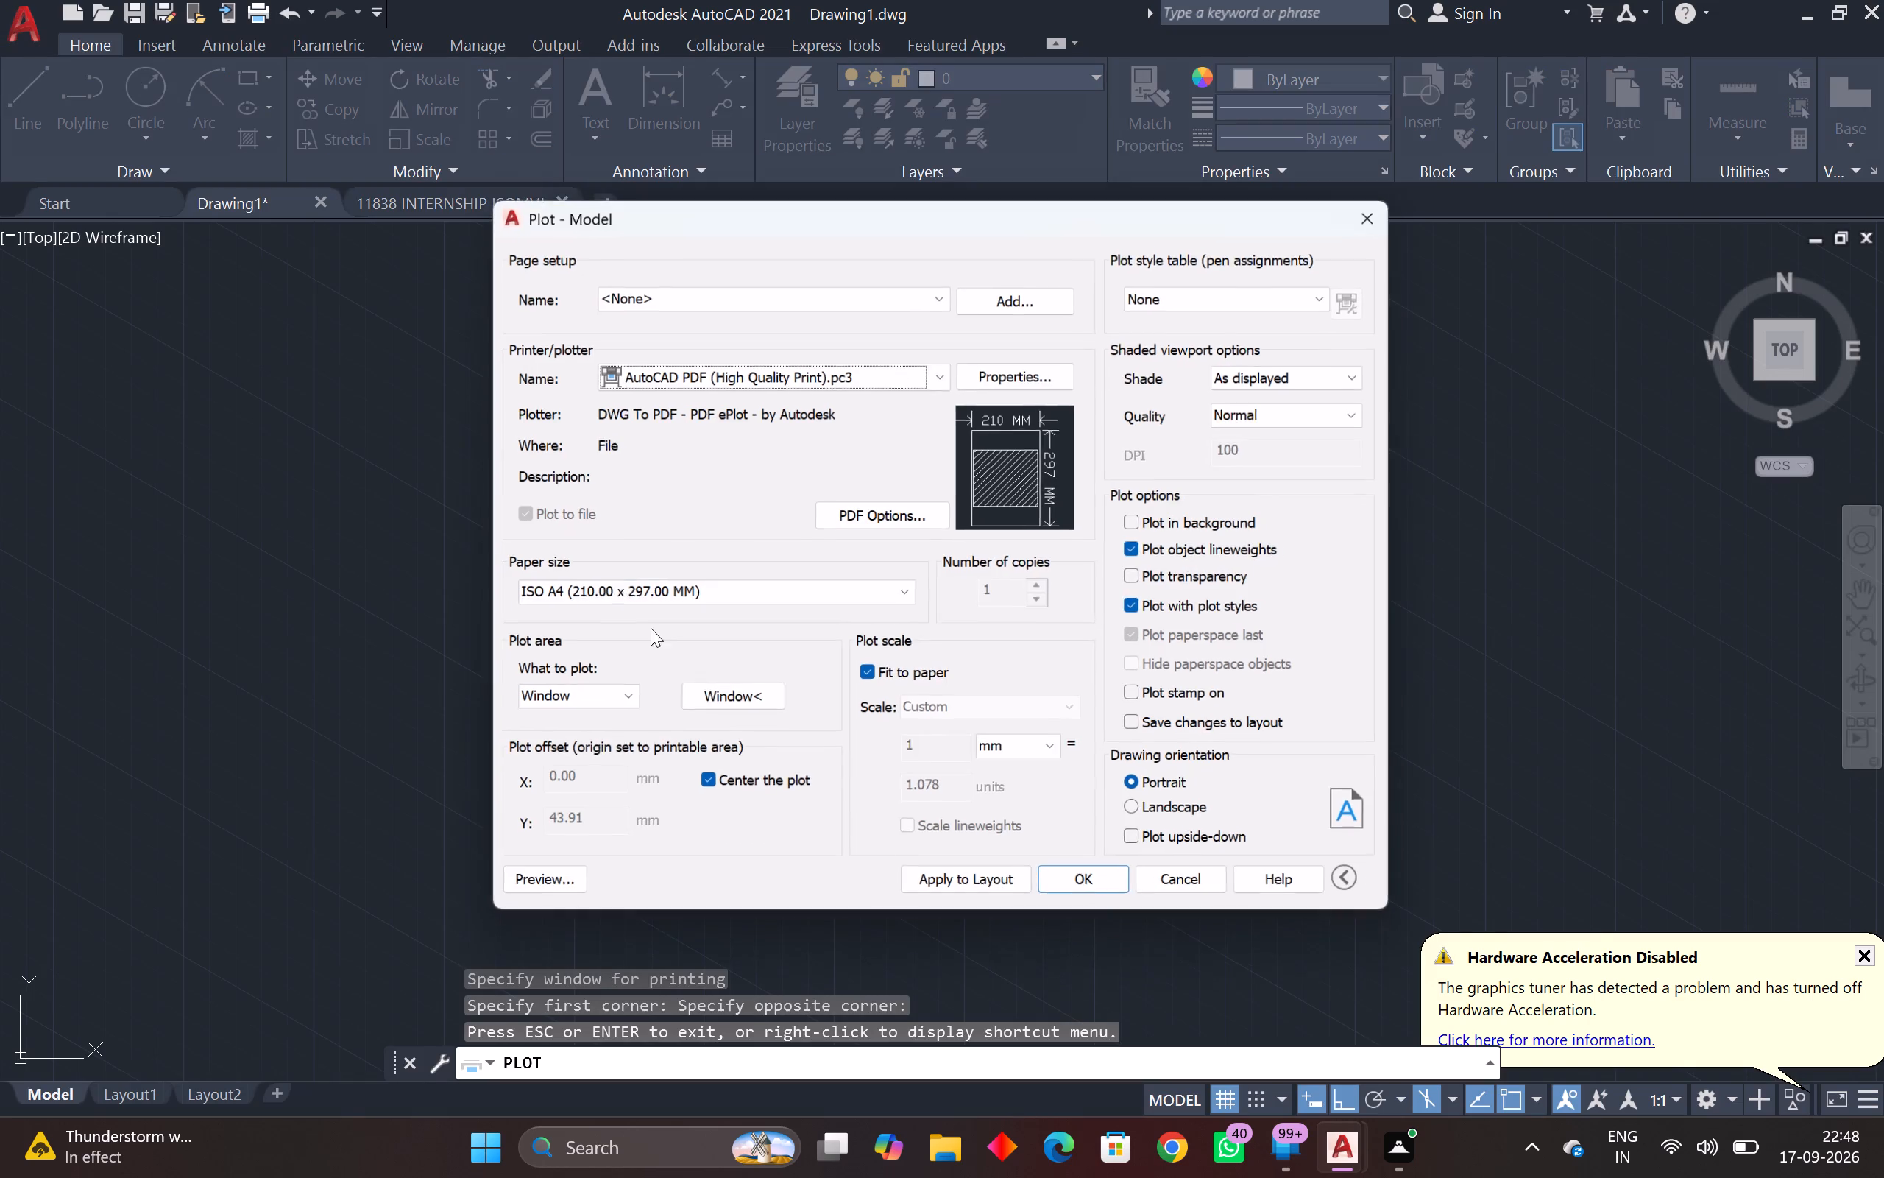
Reopen the plot preview and examine the block's outline, dimension text, R12 leader and center lines up close and as a whole.
click(537, 895)
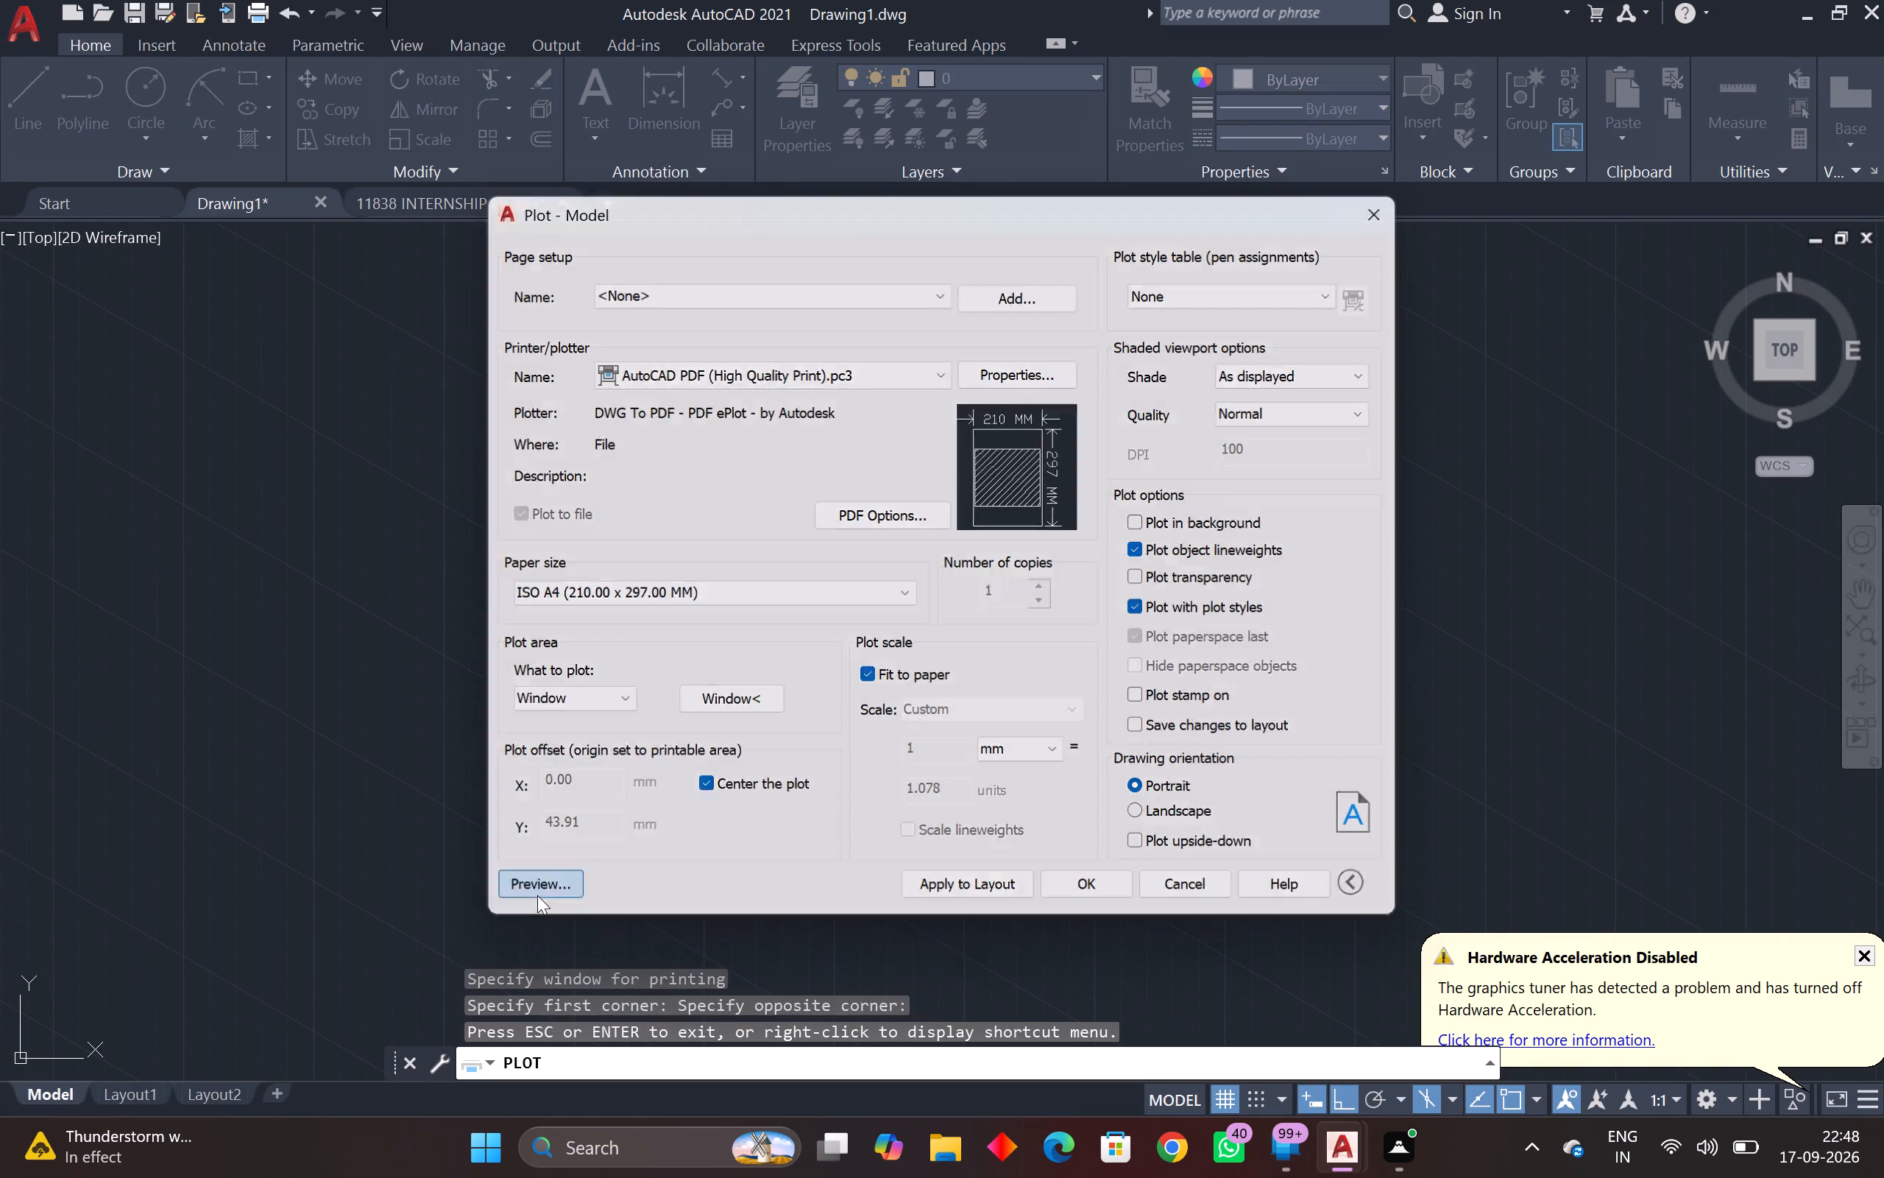
scroll(1047, 627, up, 3)
scroll(1046, 620, down, 1)
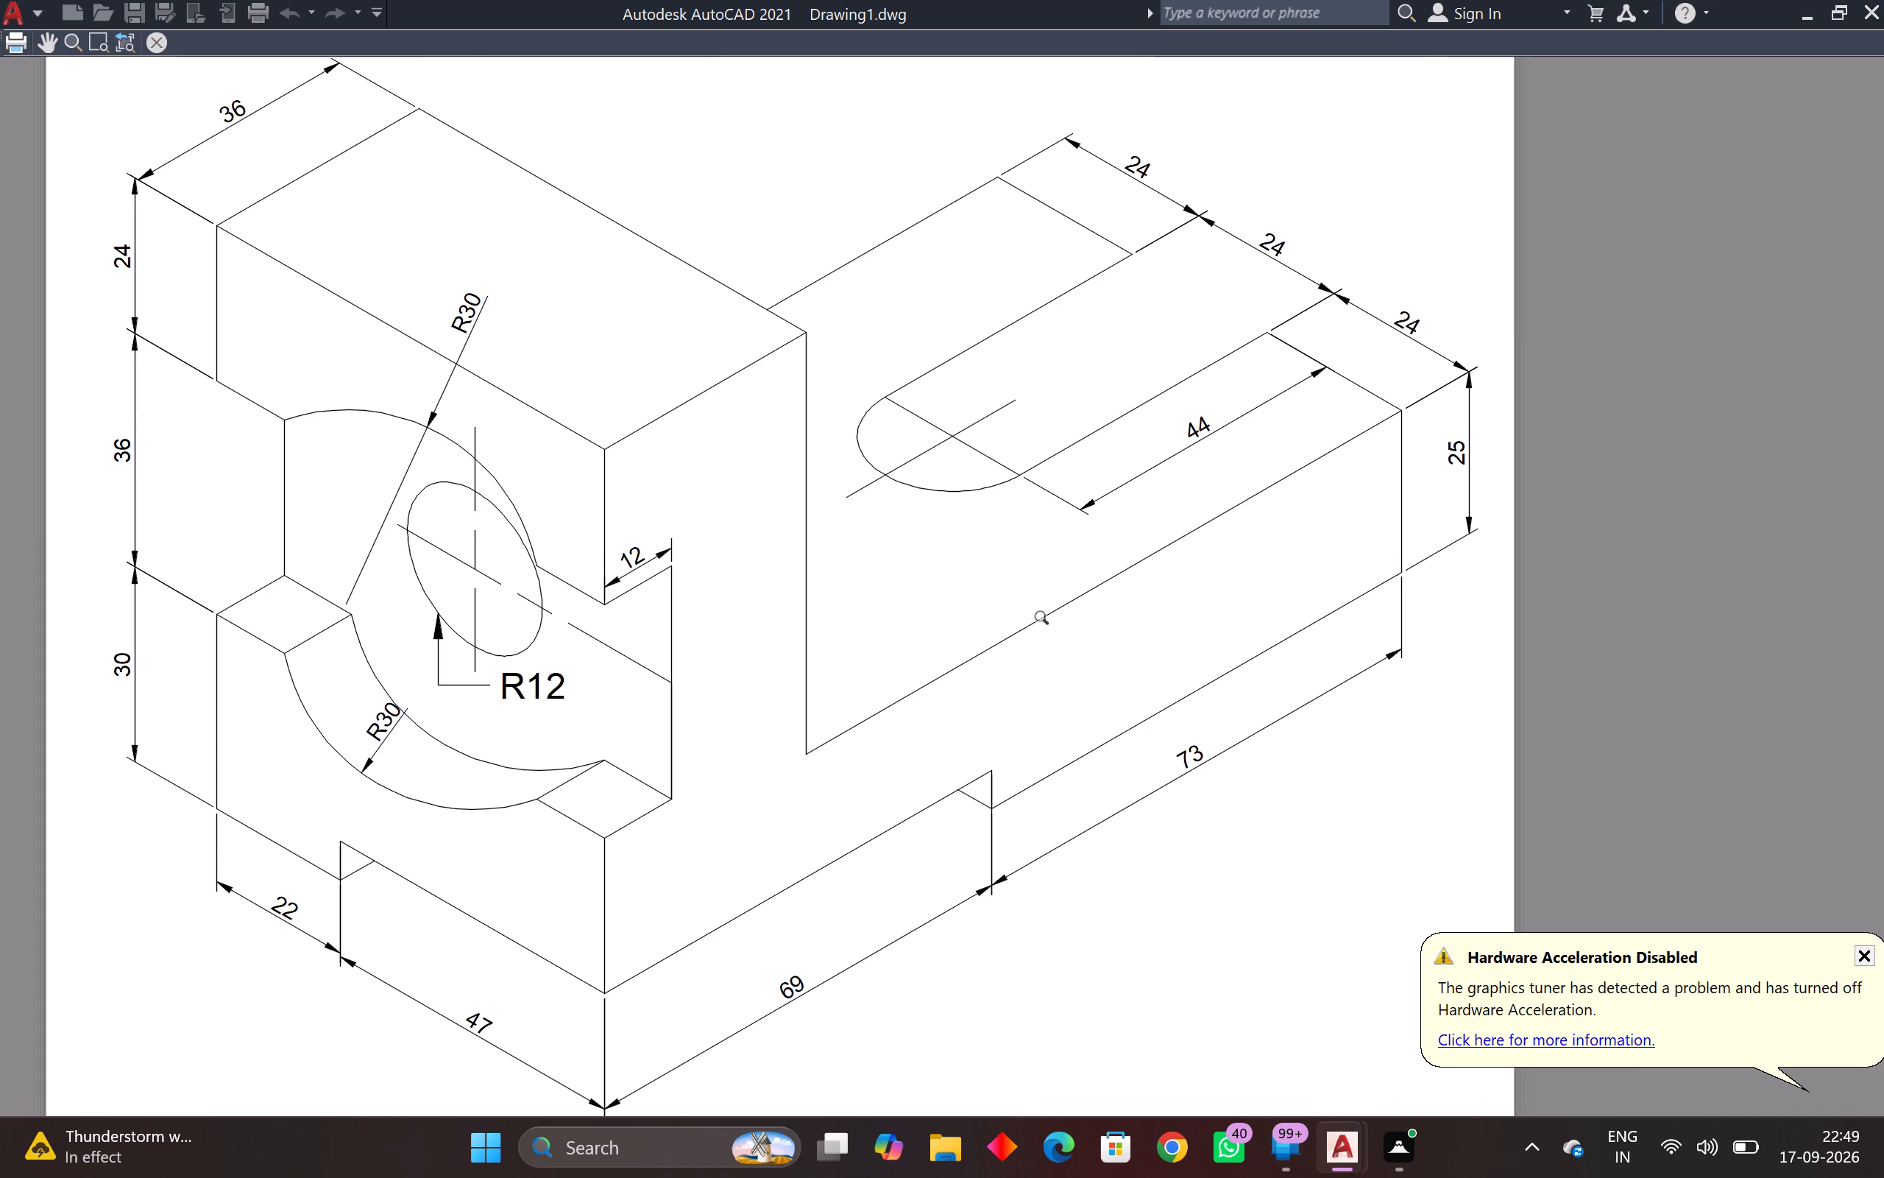
middle_drag(1046, 619, 1174, 616)
scroll(1174, 616, down, 4)
scroll(1174, 616, up, 5)
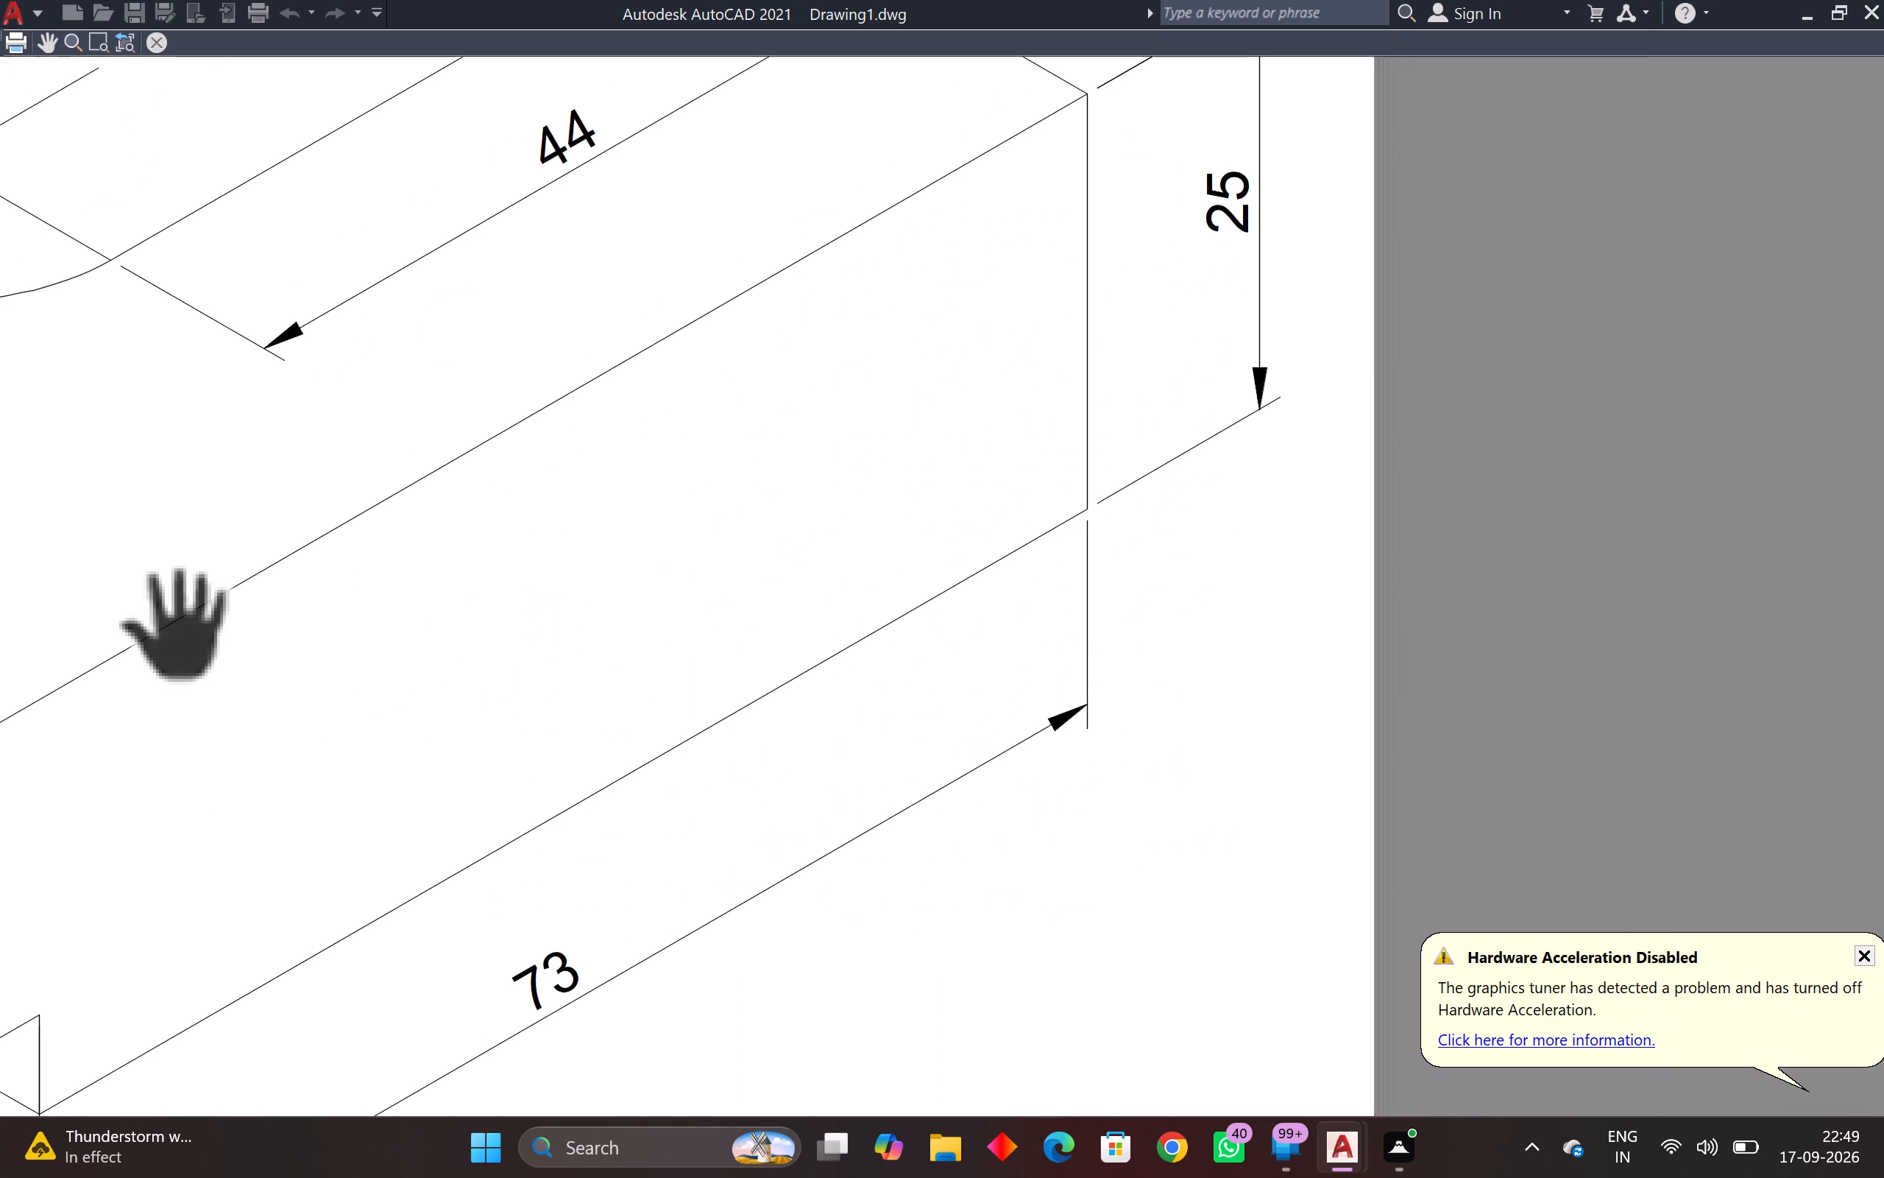
scroll(1174, 616, down, 3)
scroll(458, 671, up, 3)
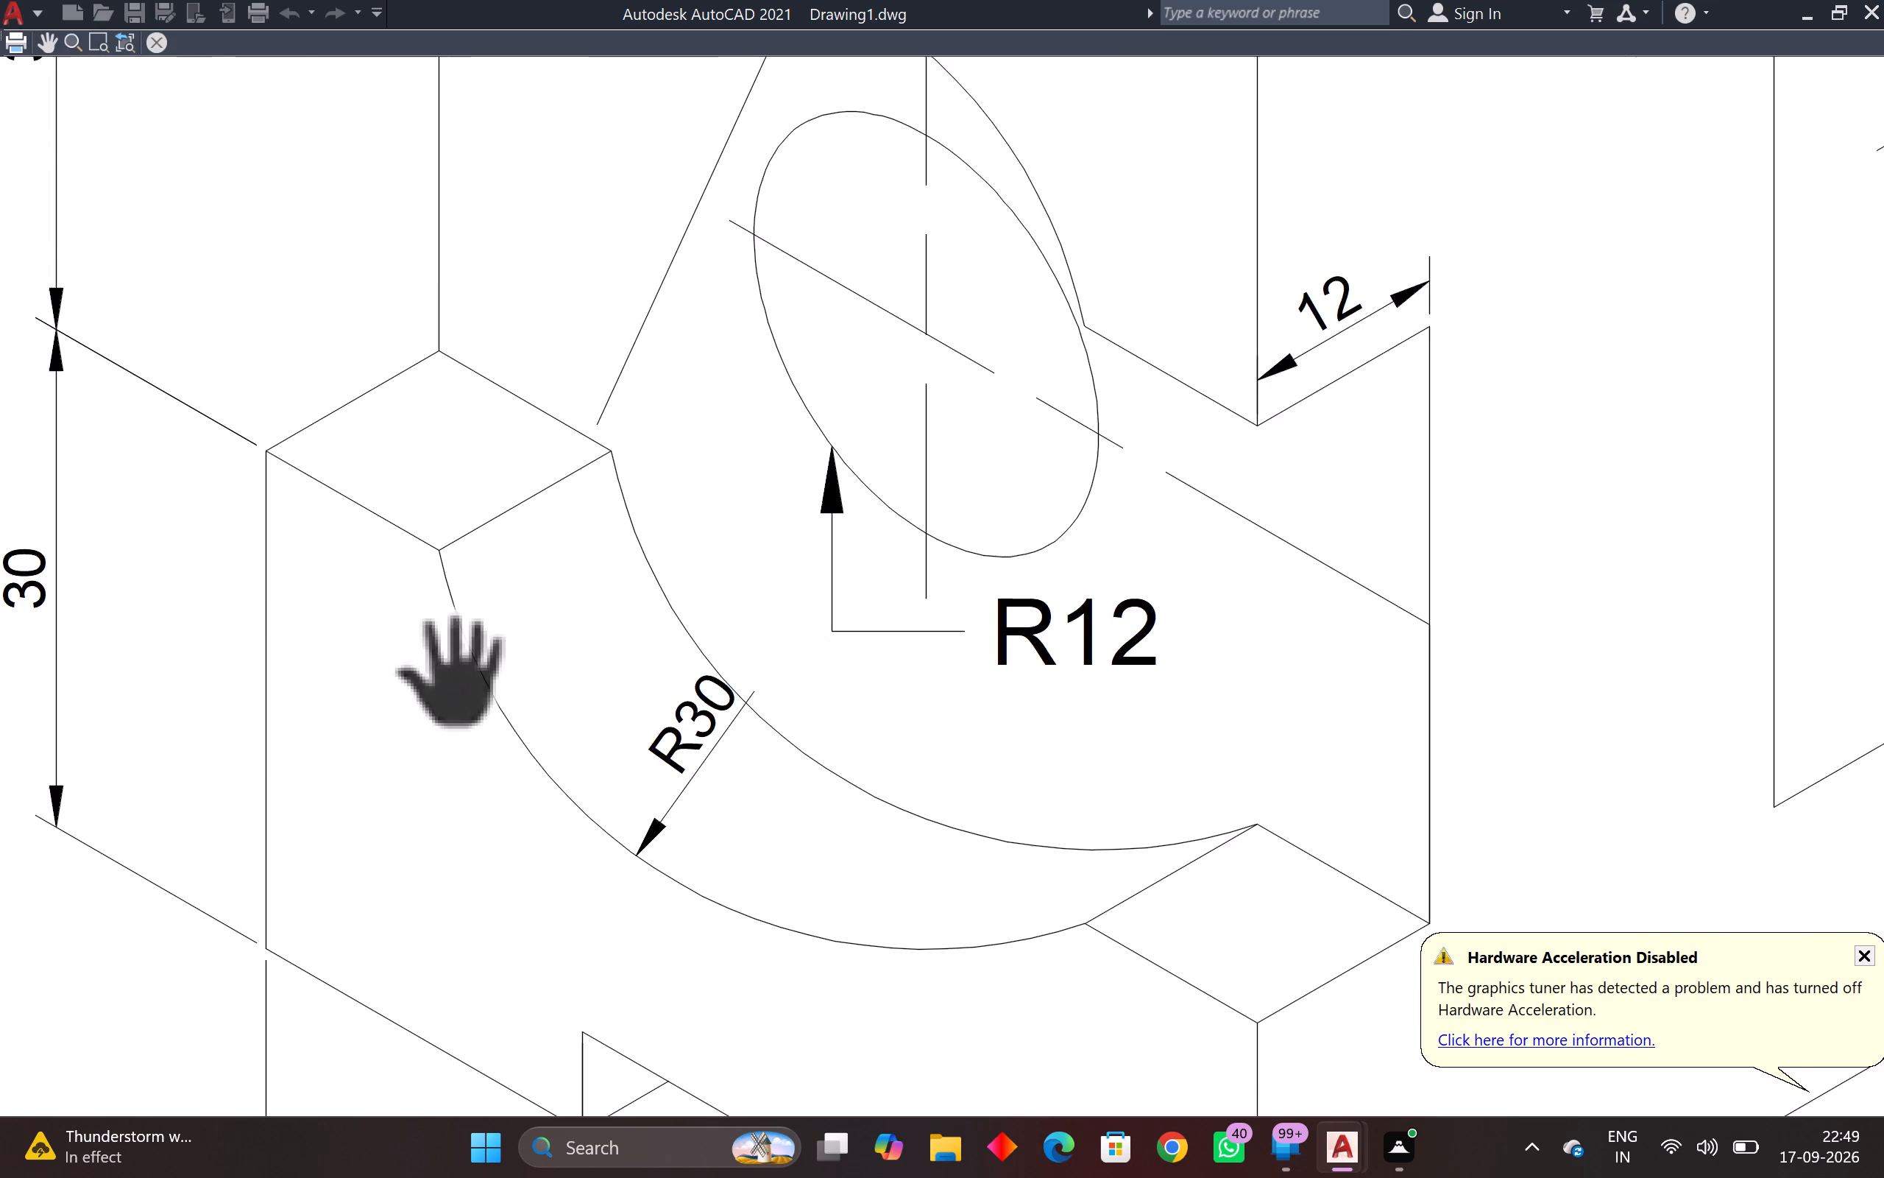
scroll(458, 671, down, 3)
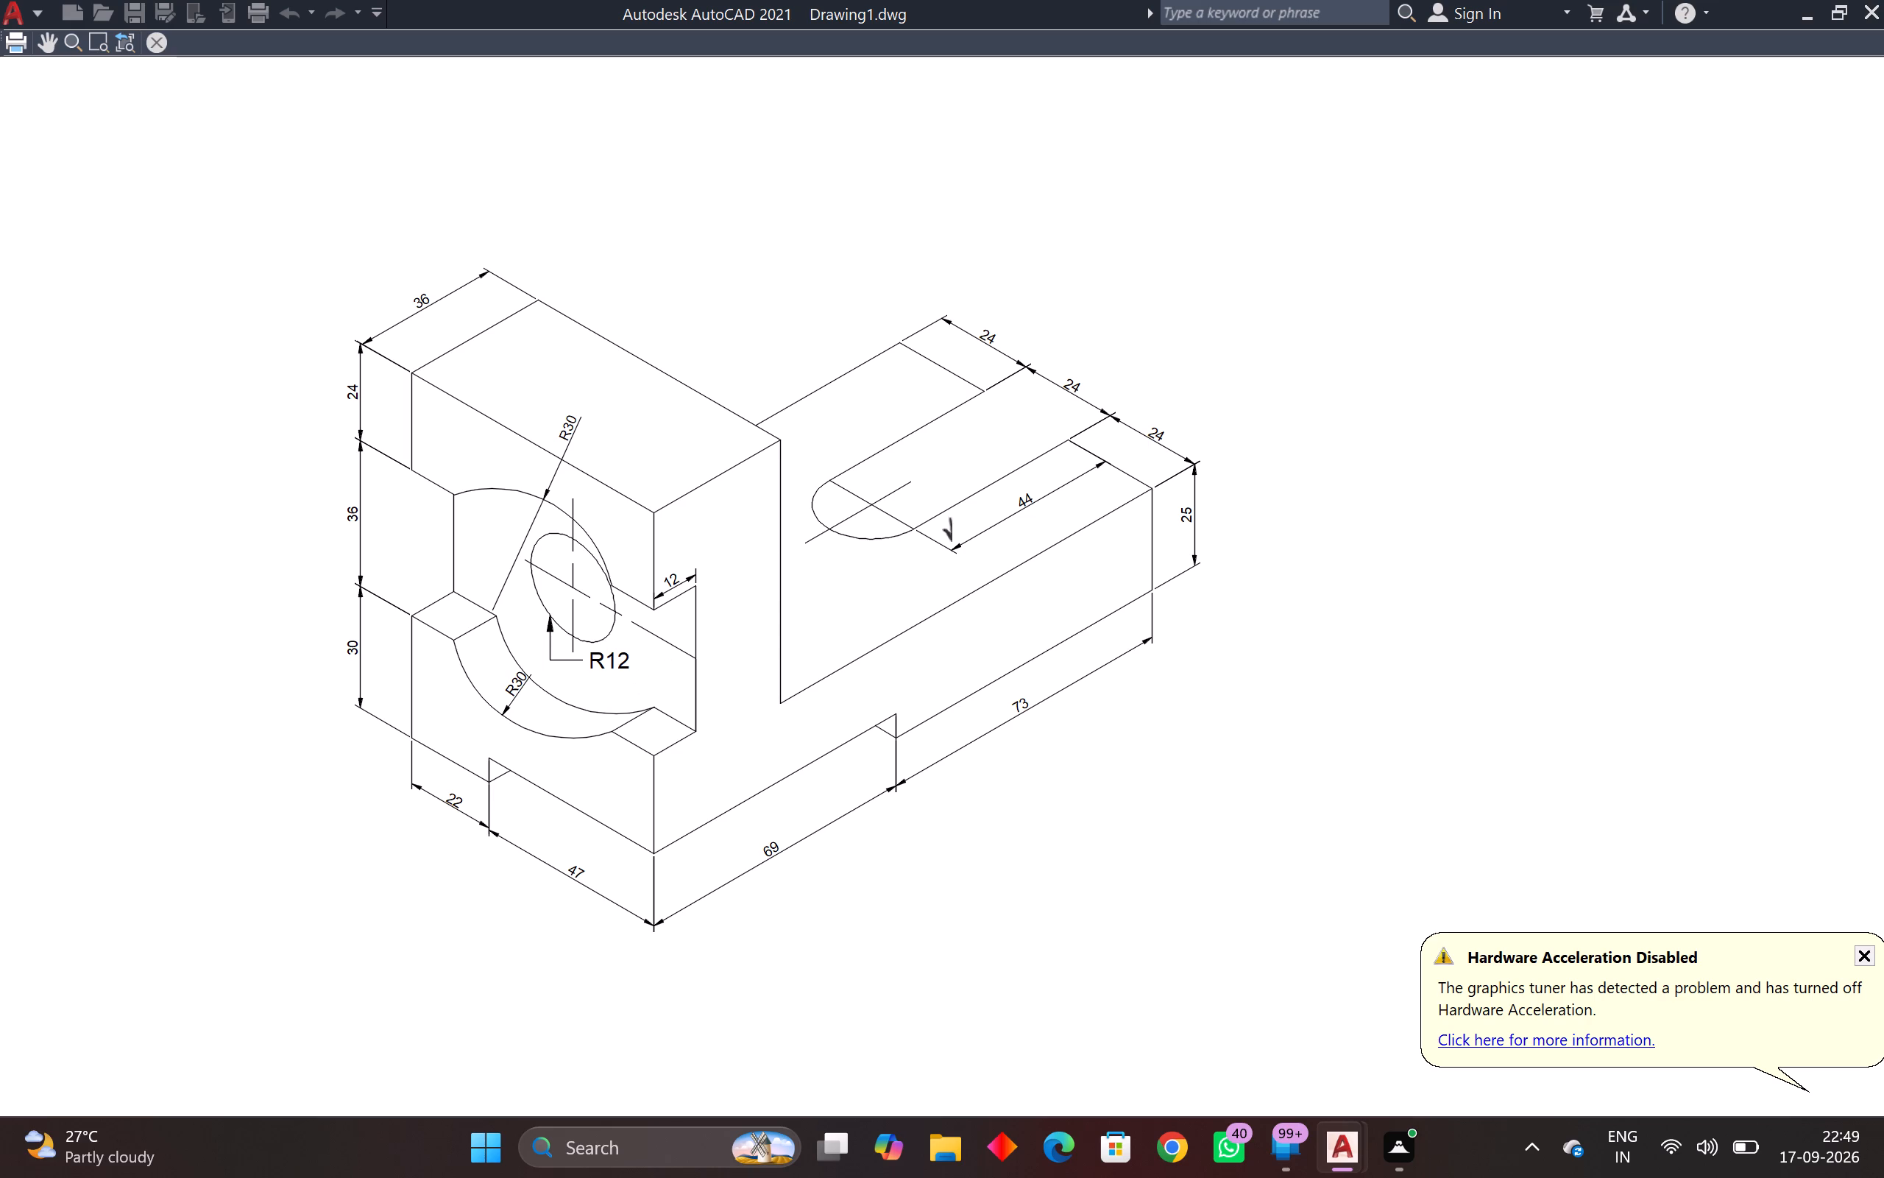
Close the plot preview and leave the plot setup without plotting.
click(160, 46)
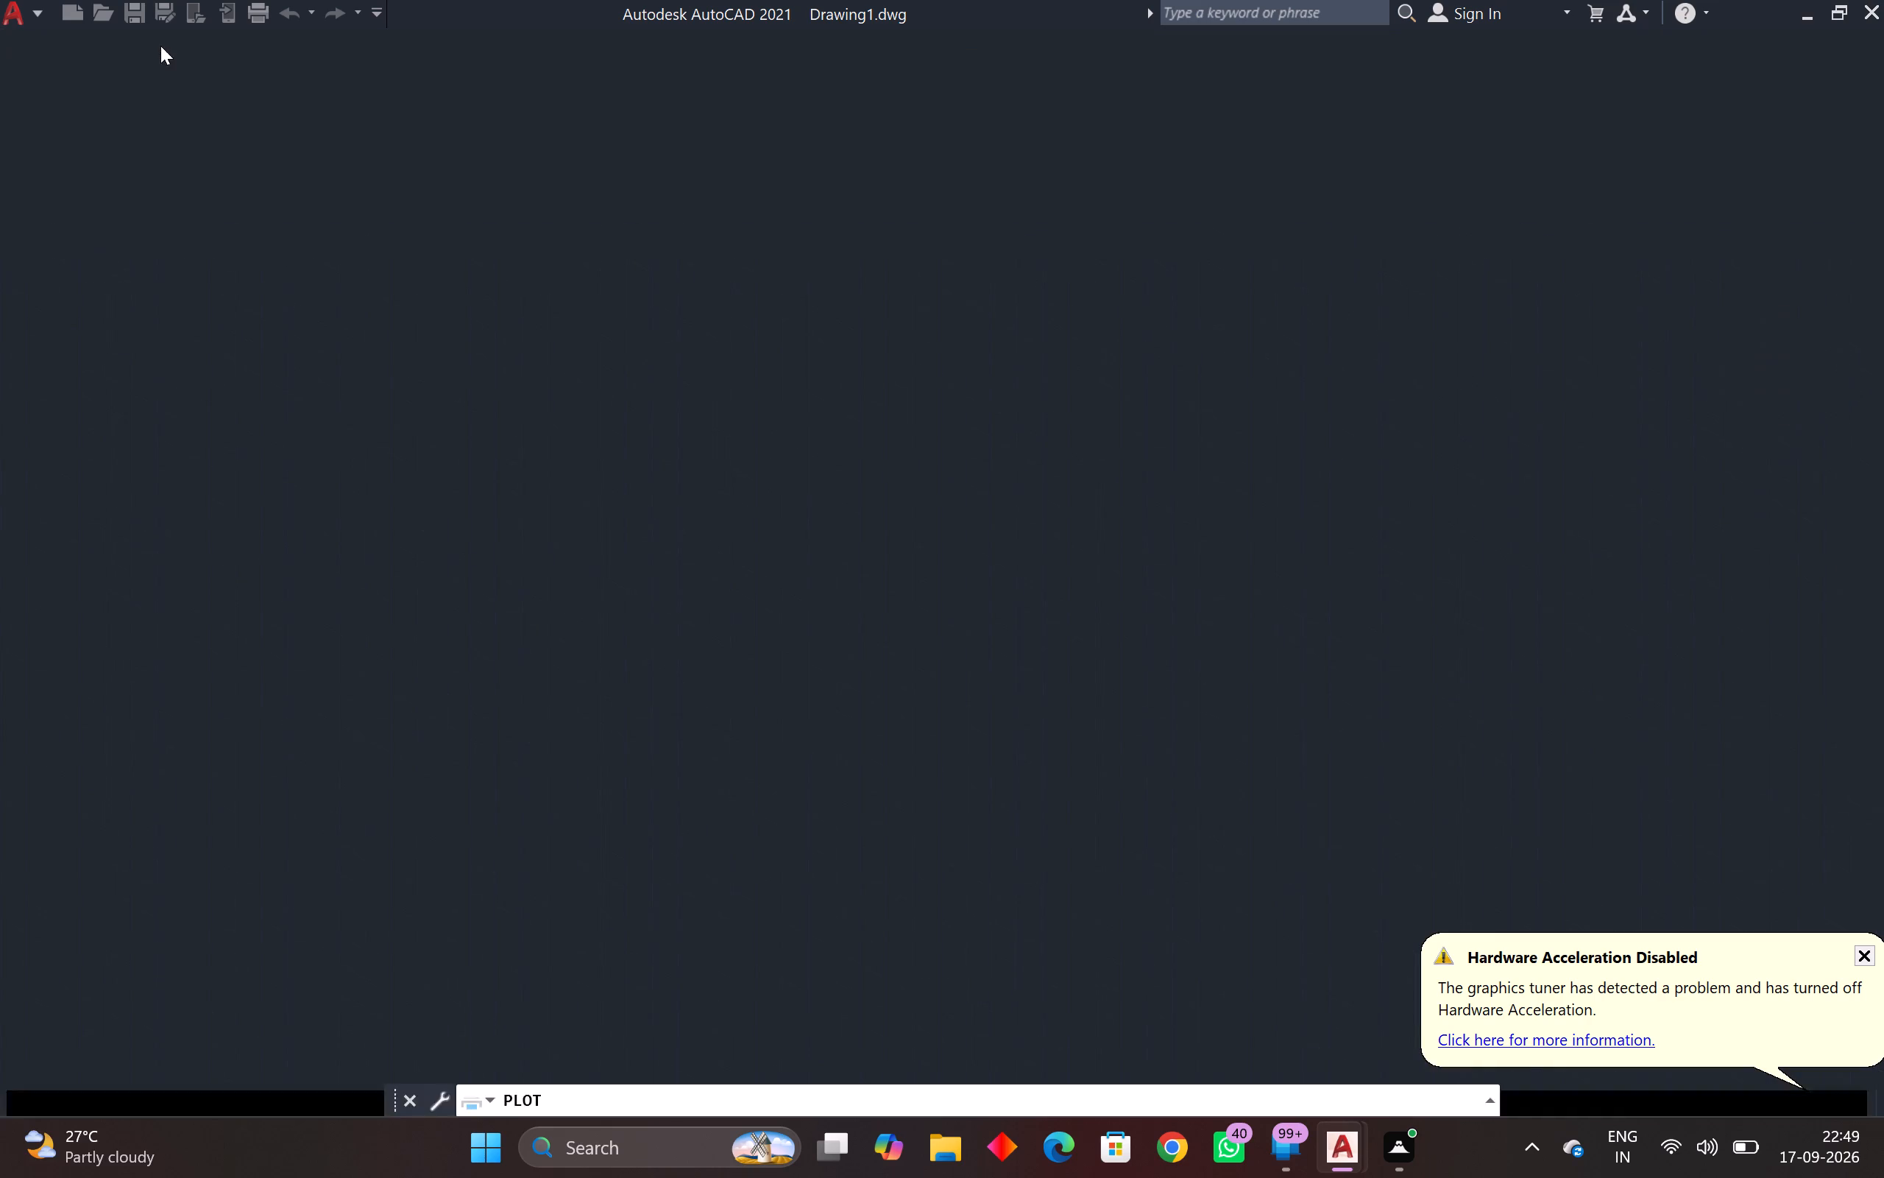
click(1370, 209)
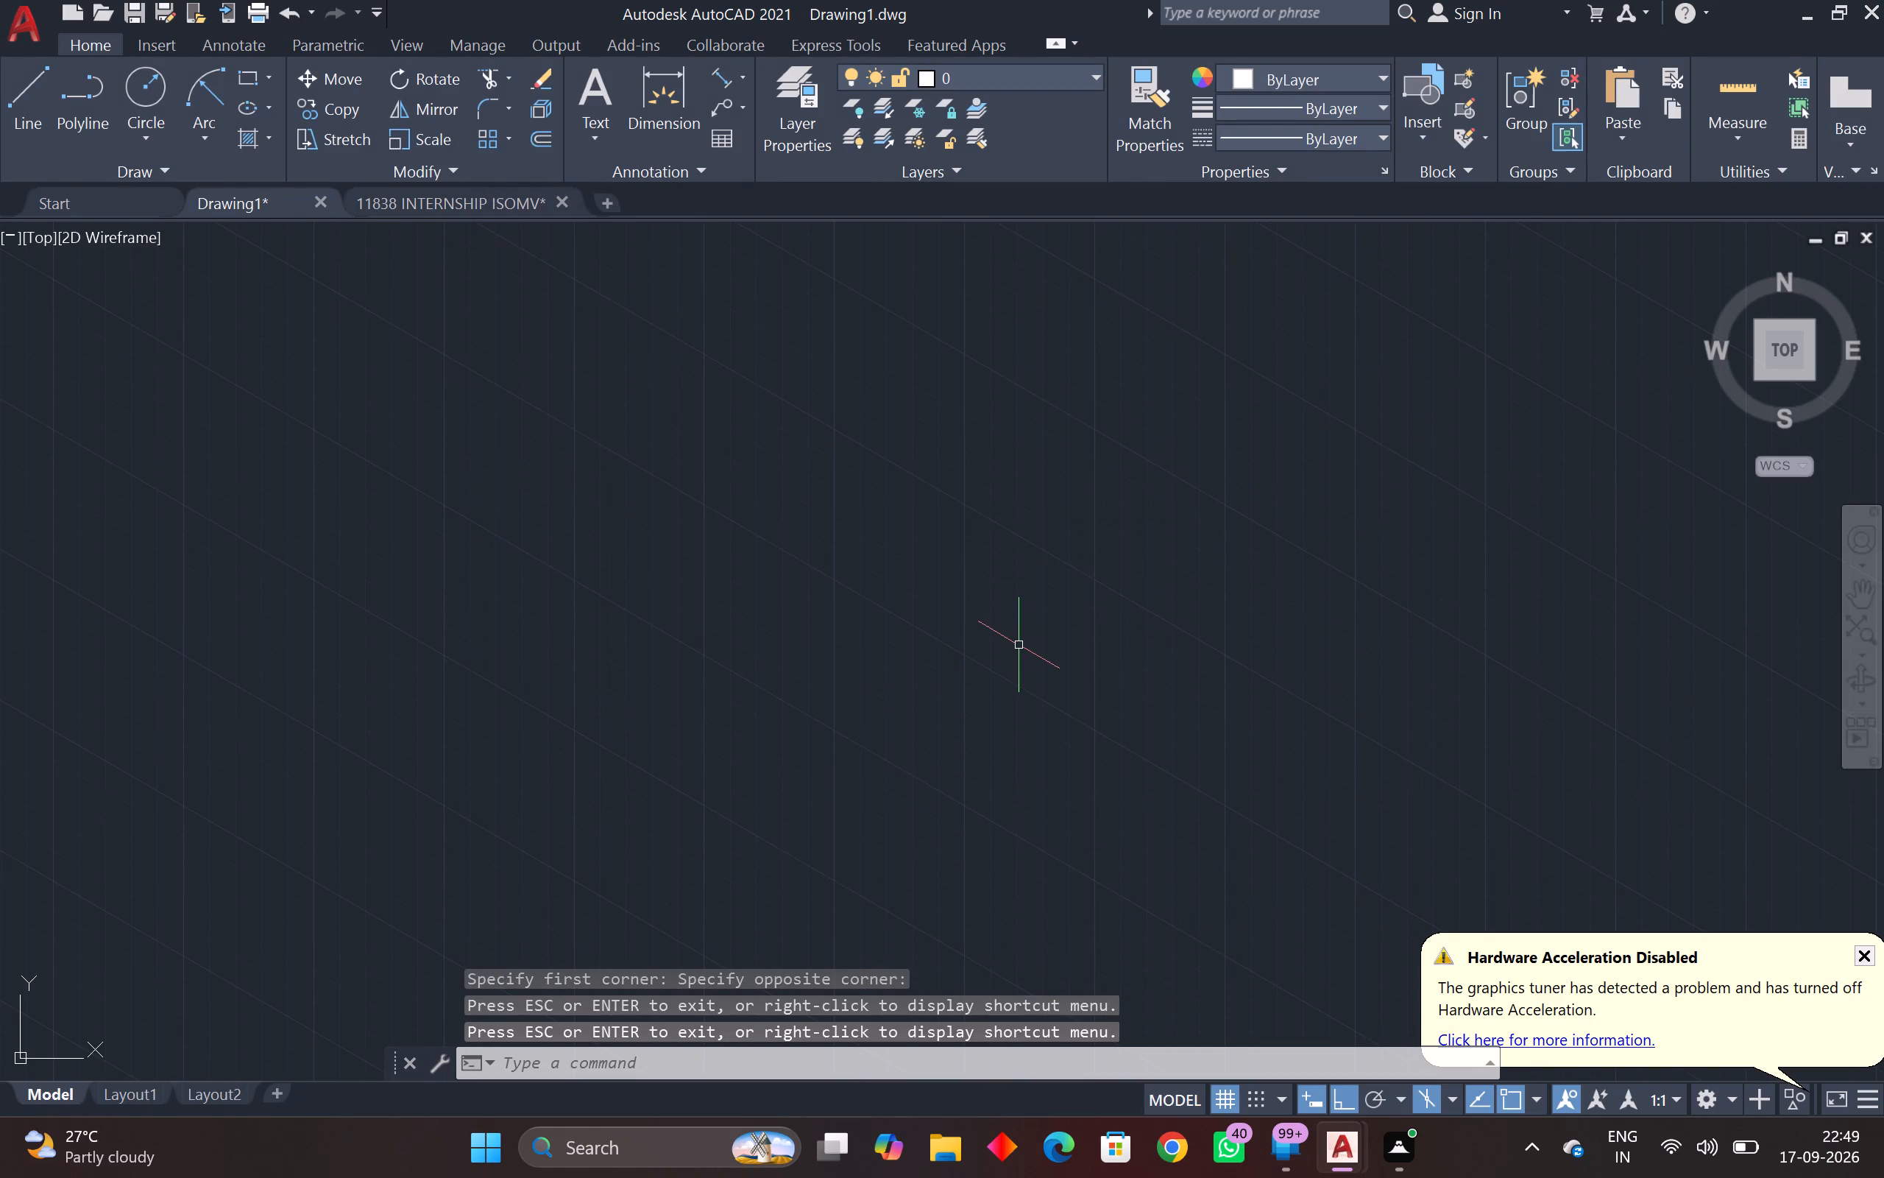
Add an aligned dimension for the height of the small notch between the 69 and 73 dimensions.
scroll(1019, 645, down, 12)
scroll(925, 659, up, 7)
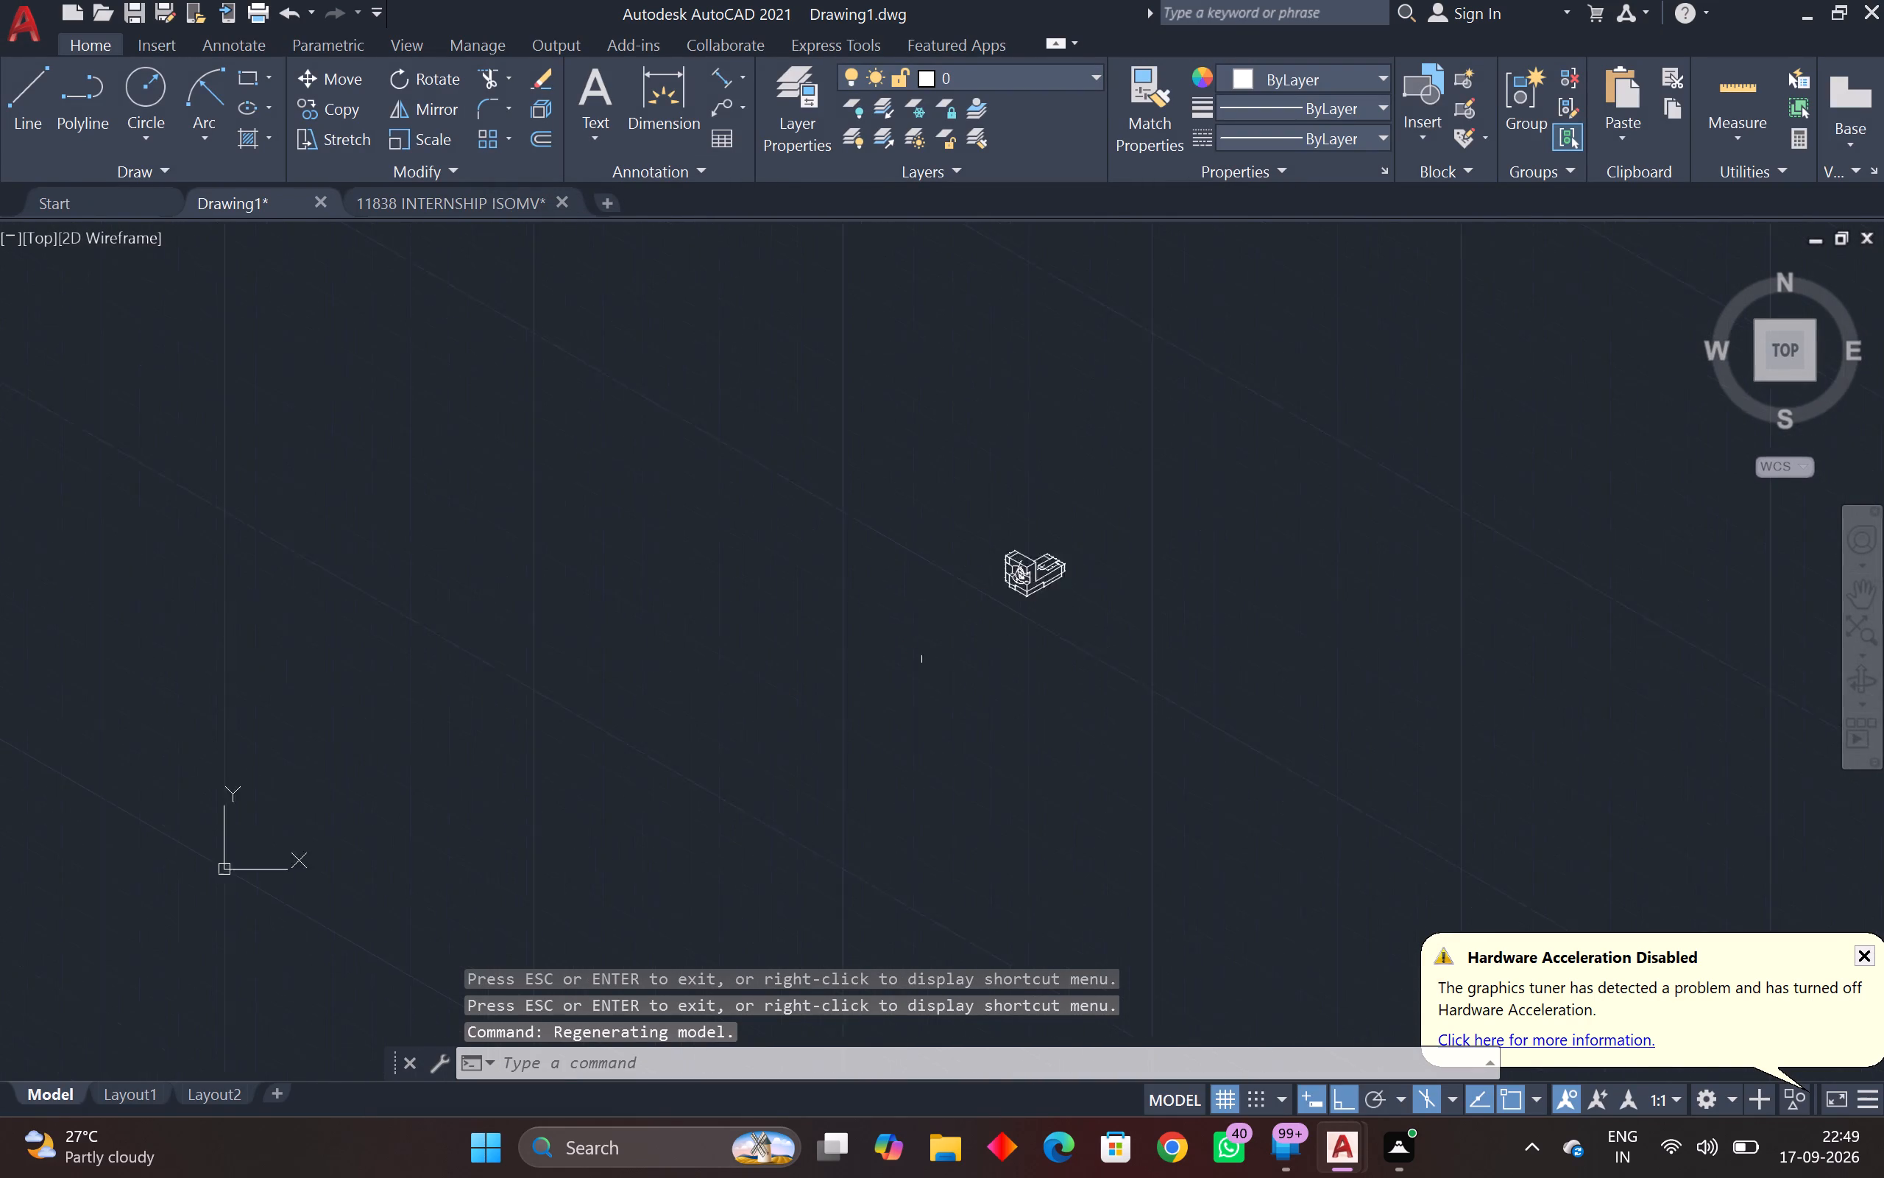
scroll(925, 659, up, 2)
middle_drag(1129, 517, 819, 711)
middle_click(819, 711)
middle_click(819, 711)
middle_drag(879, 685, 700, 531)
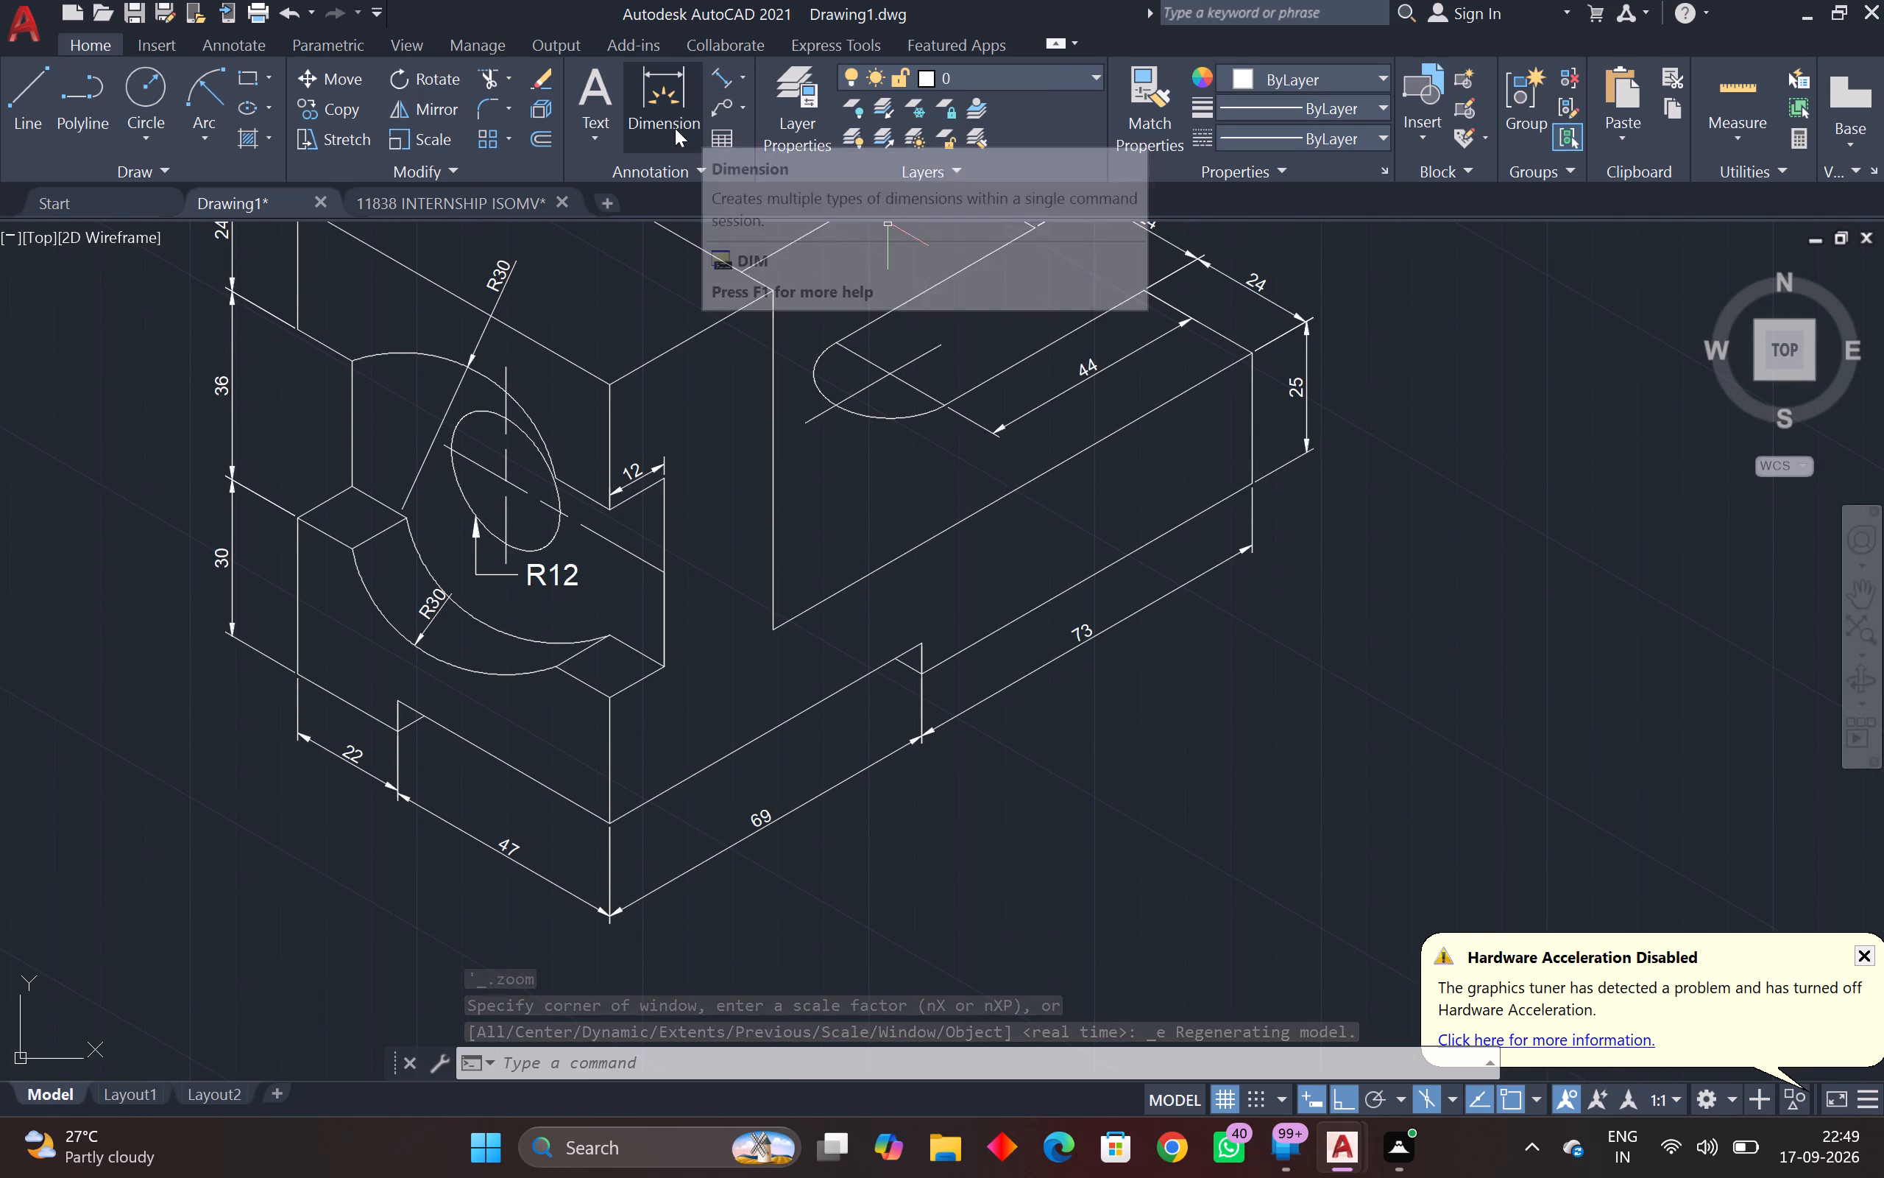
click(723, 76)
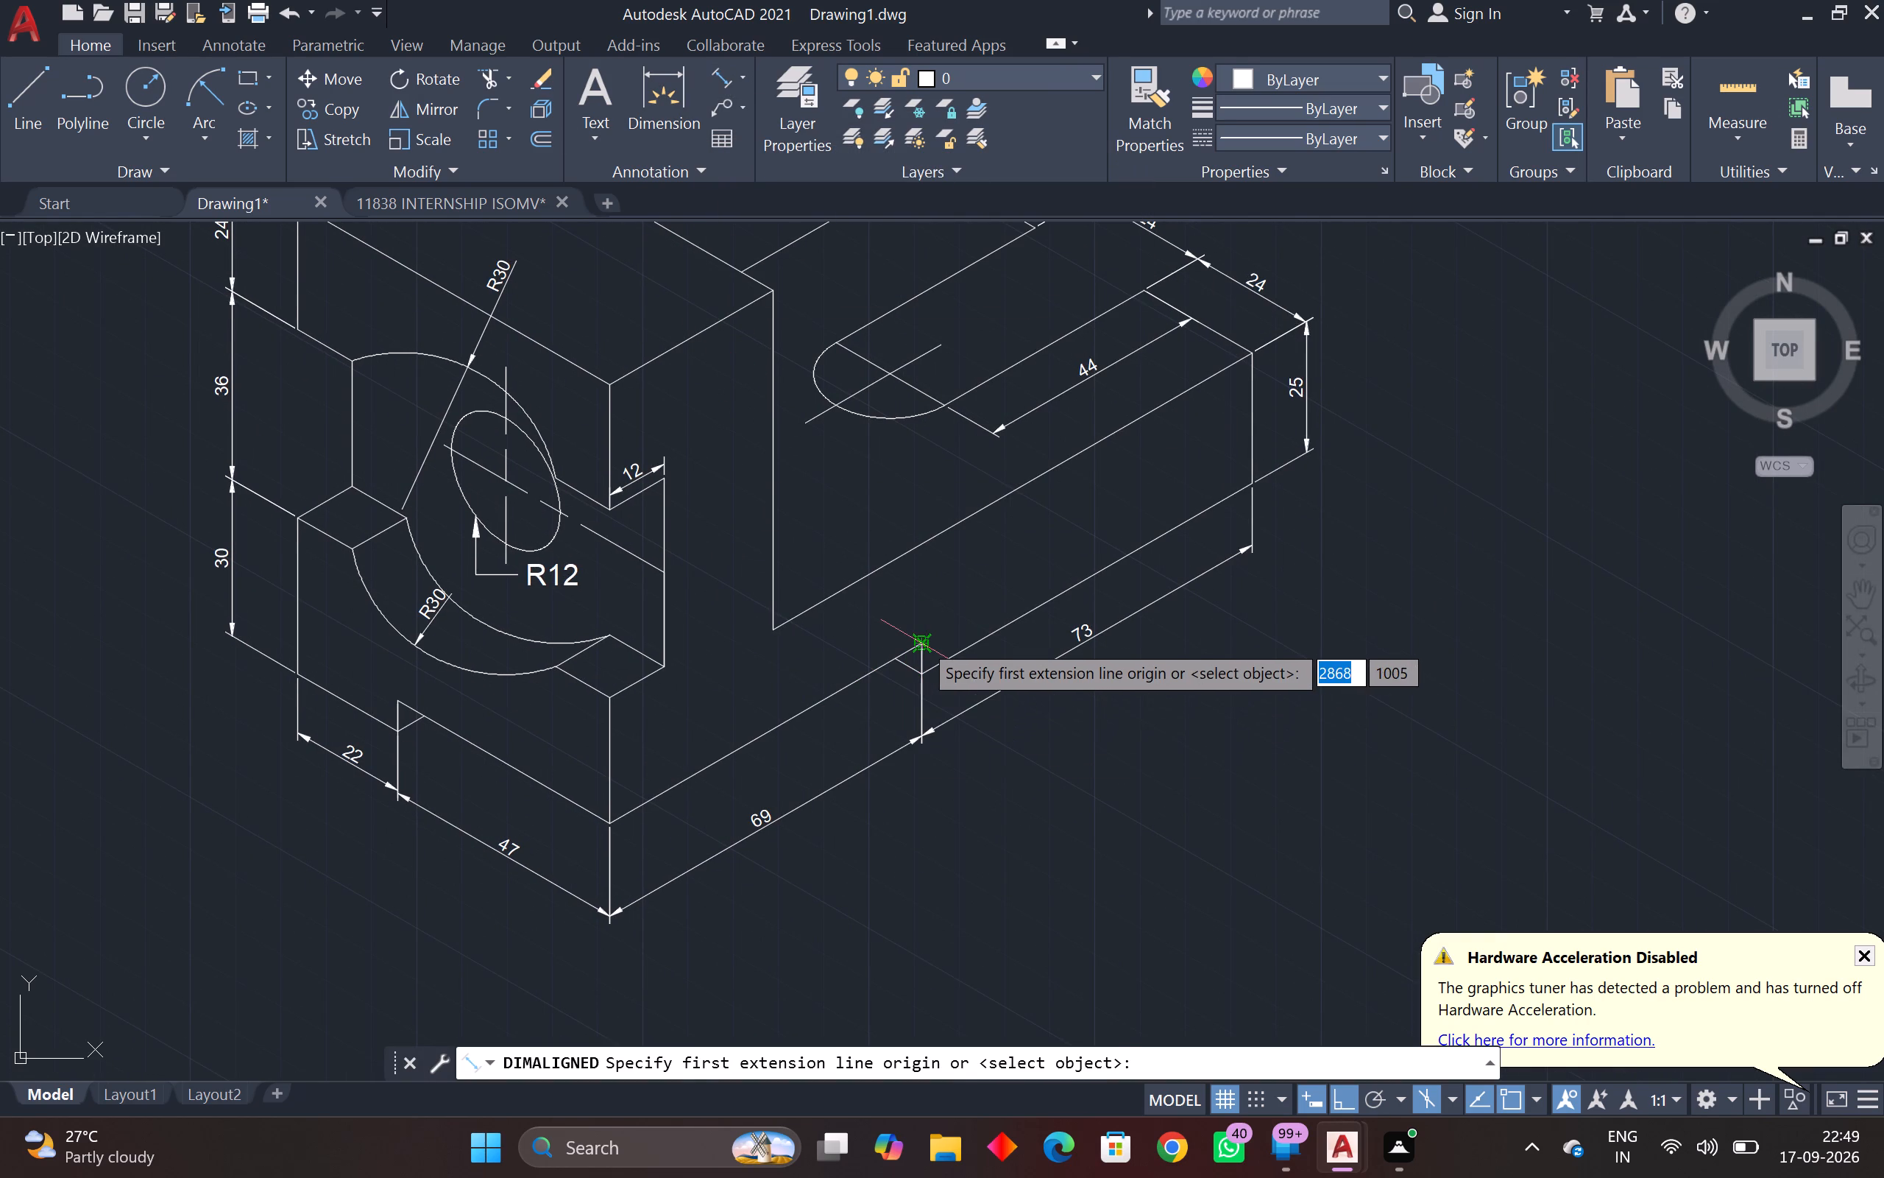
click(921, 641)
click(921, 674)
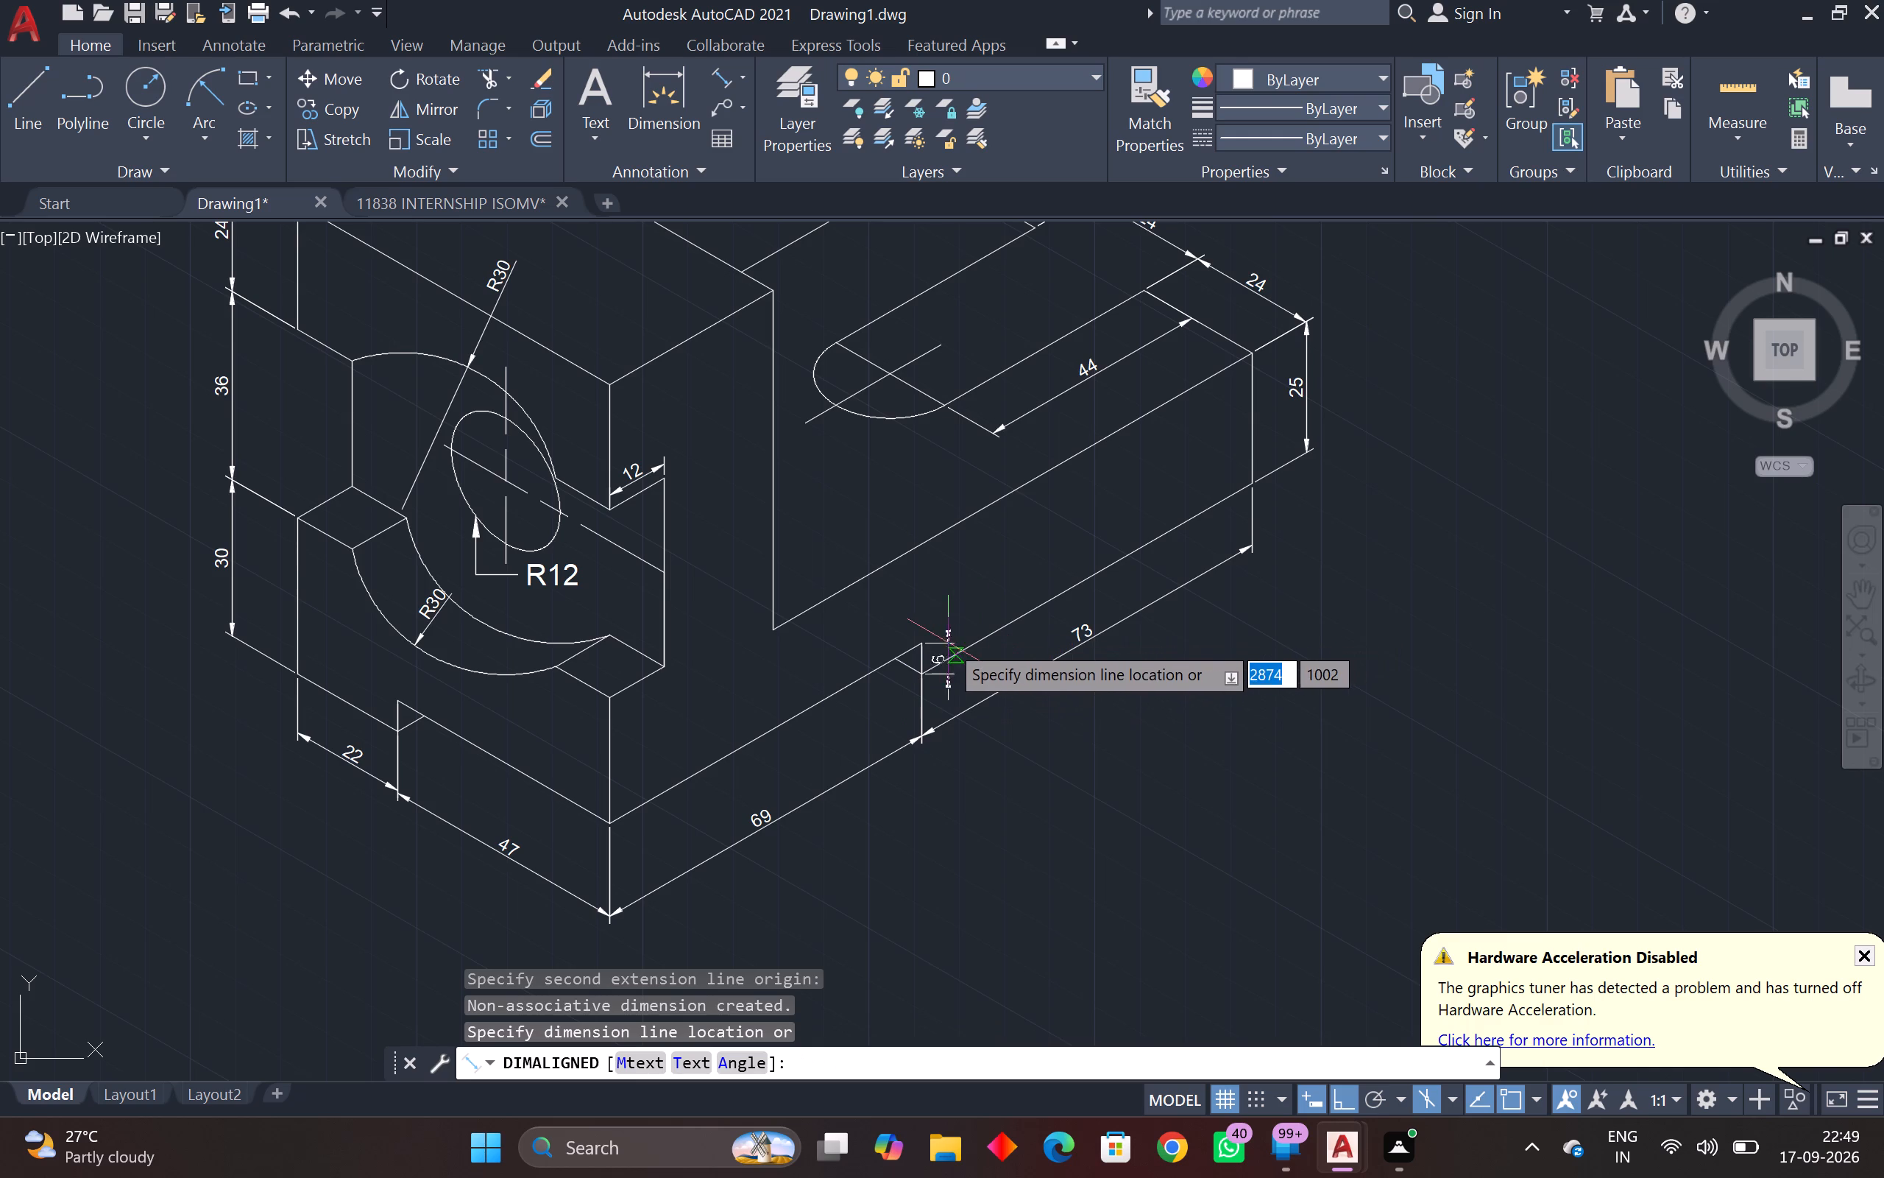
scroll(957, 626, up, 2)
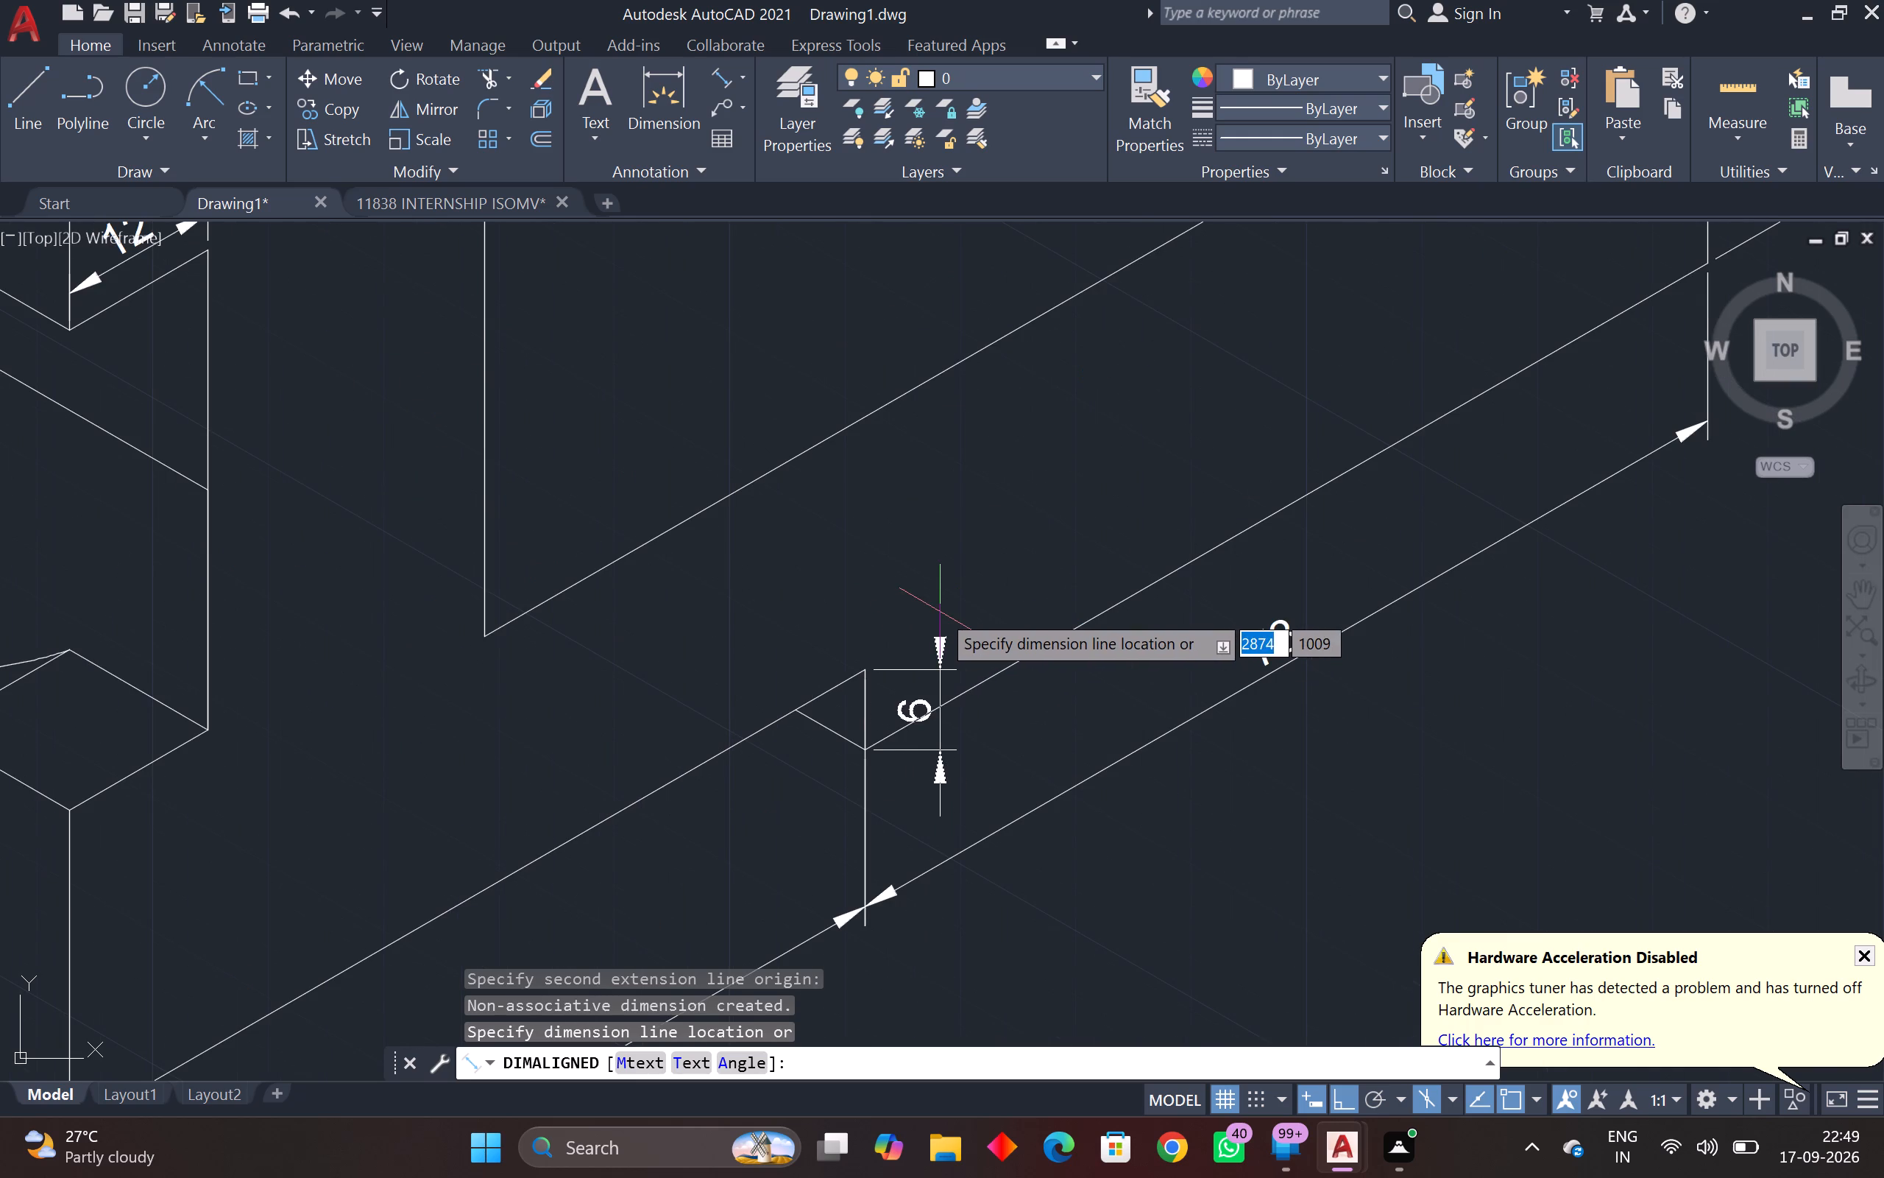
click(940, 612)
Add an aligned dimension for the height of the small notch between the 22 and 47 dimensions.
middle_drag(662, 724, 1348, 500)
middle_drag(400, 883, 1011, 665)
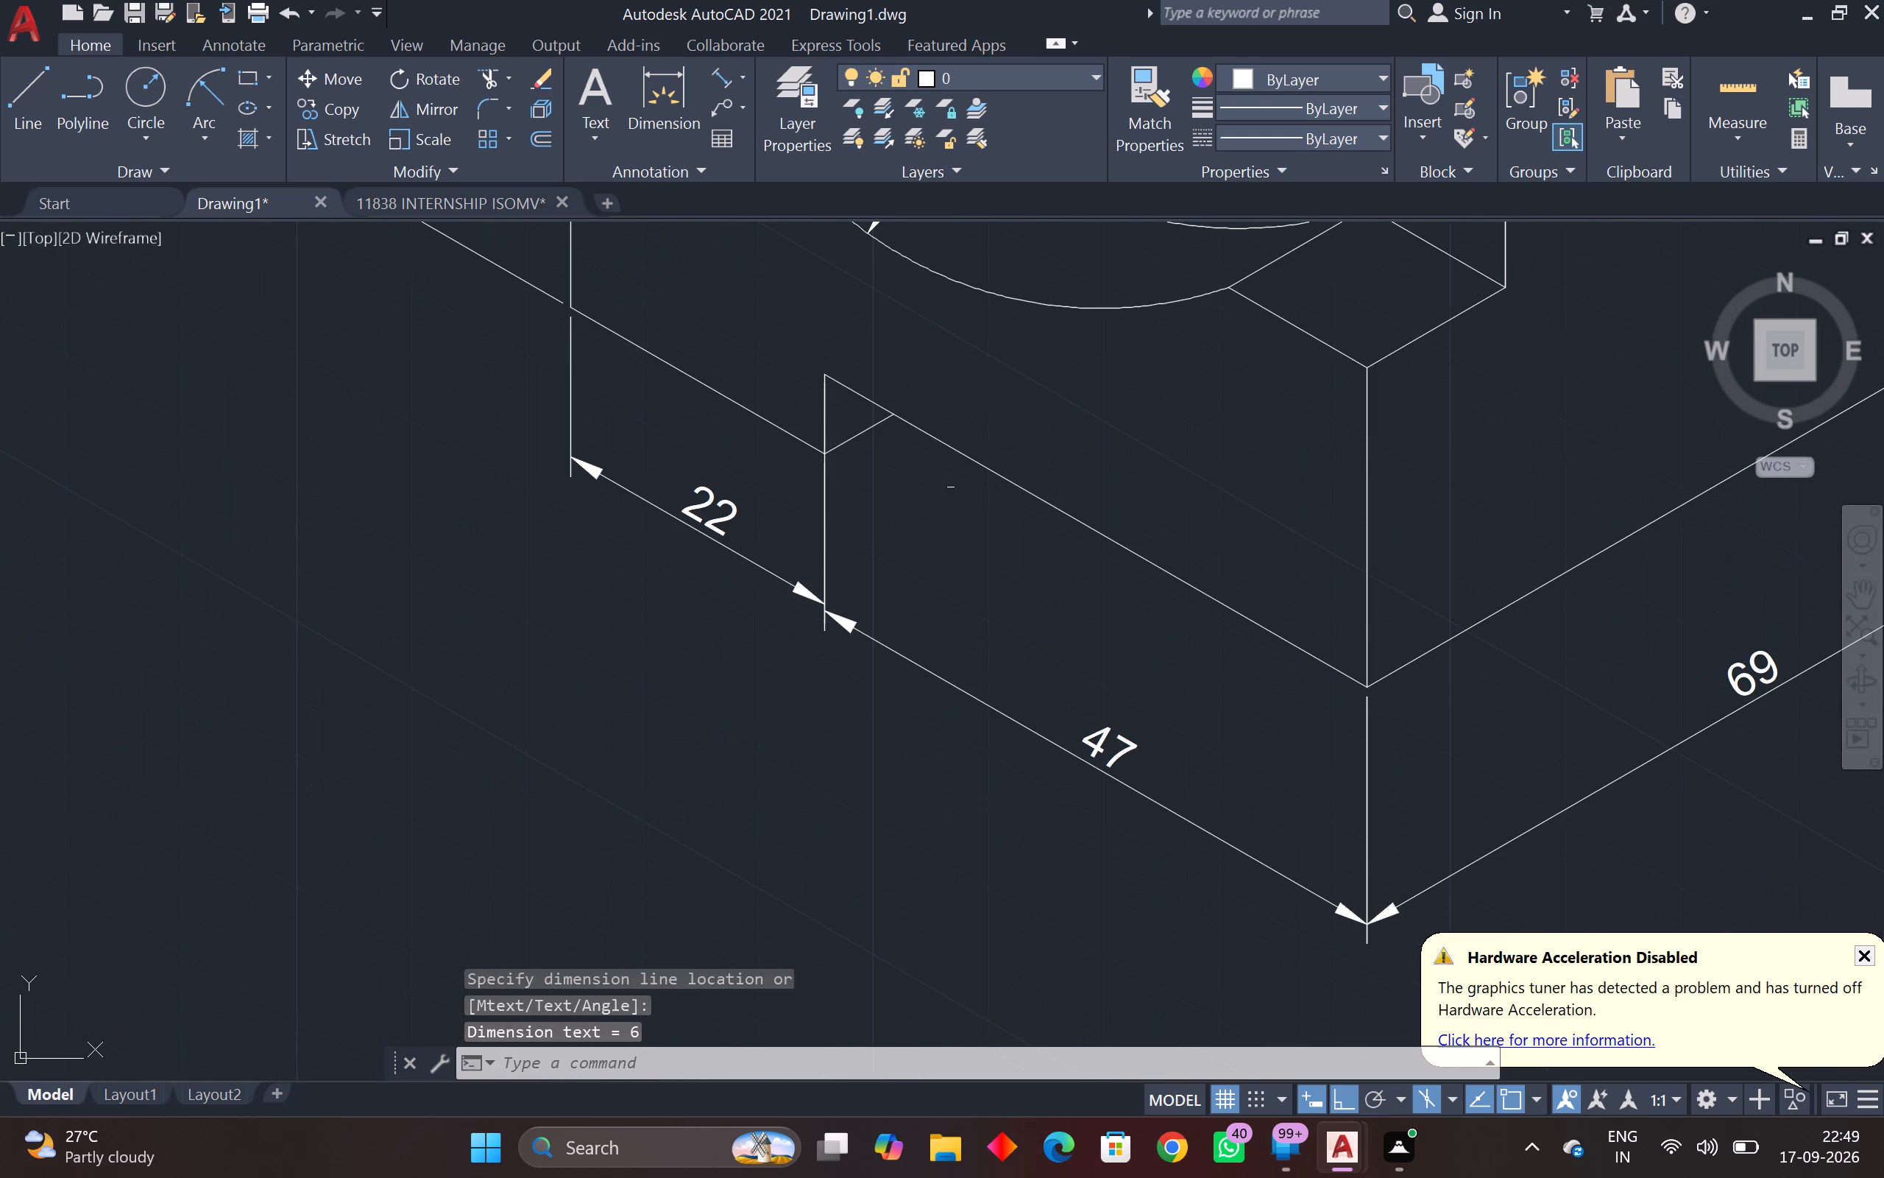
key(space)
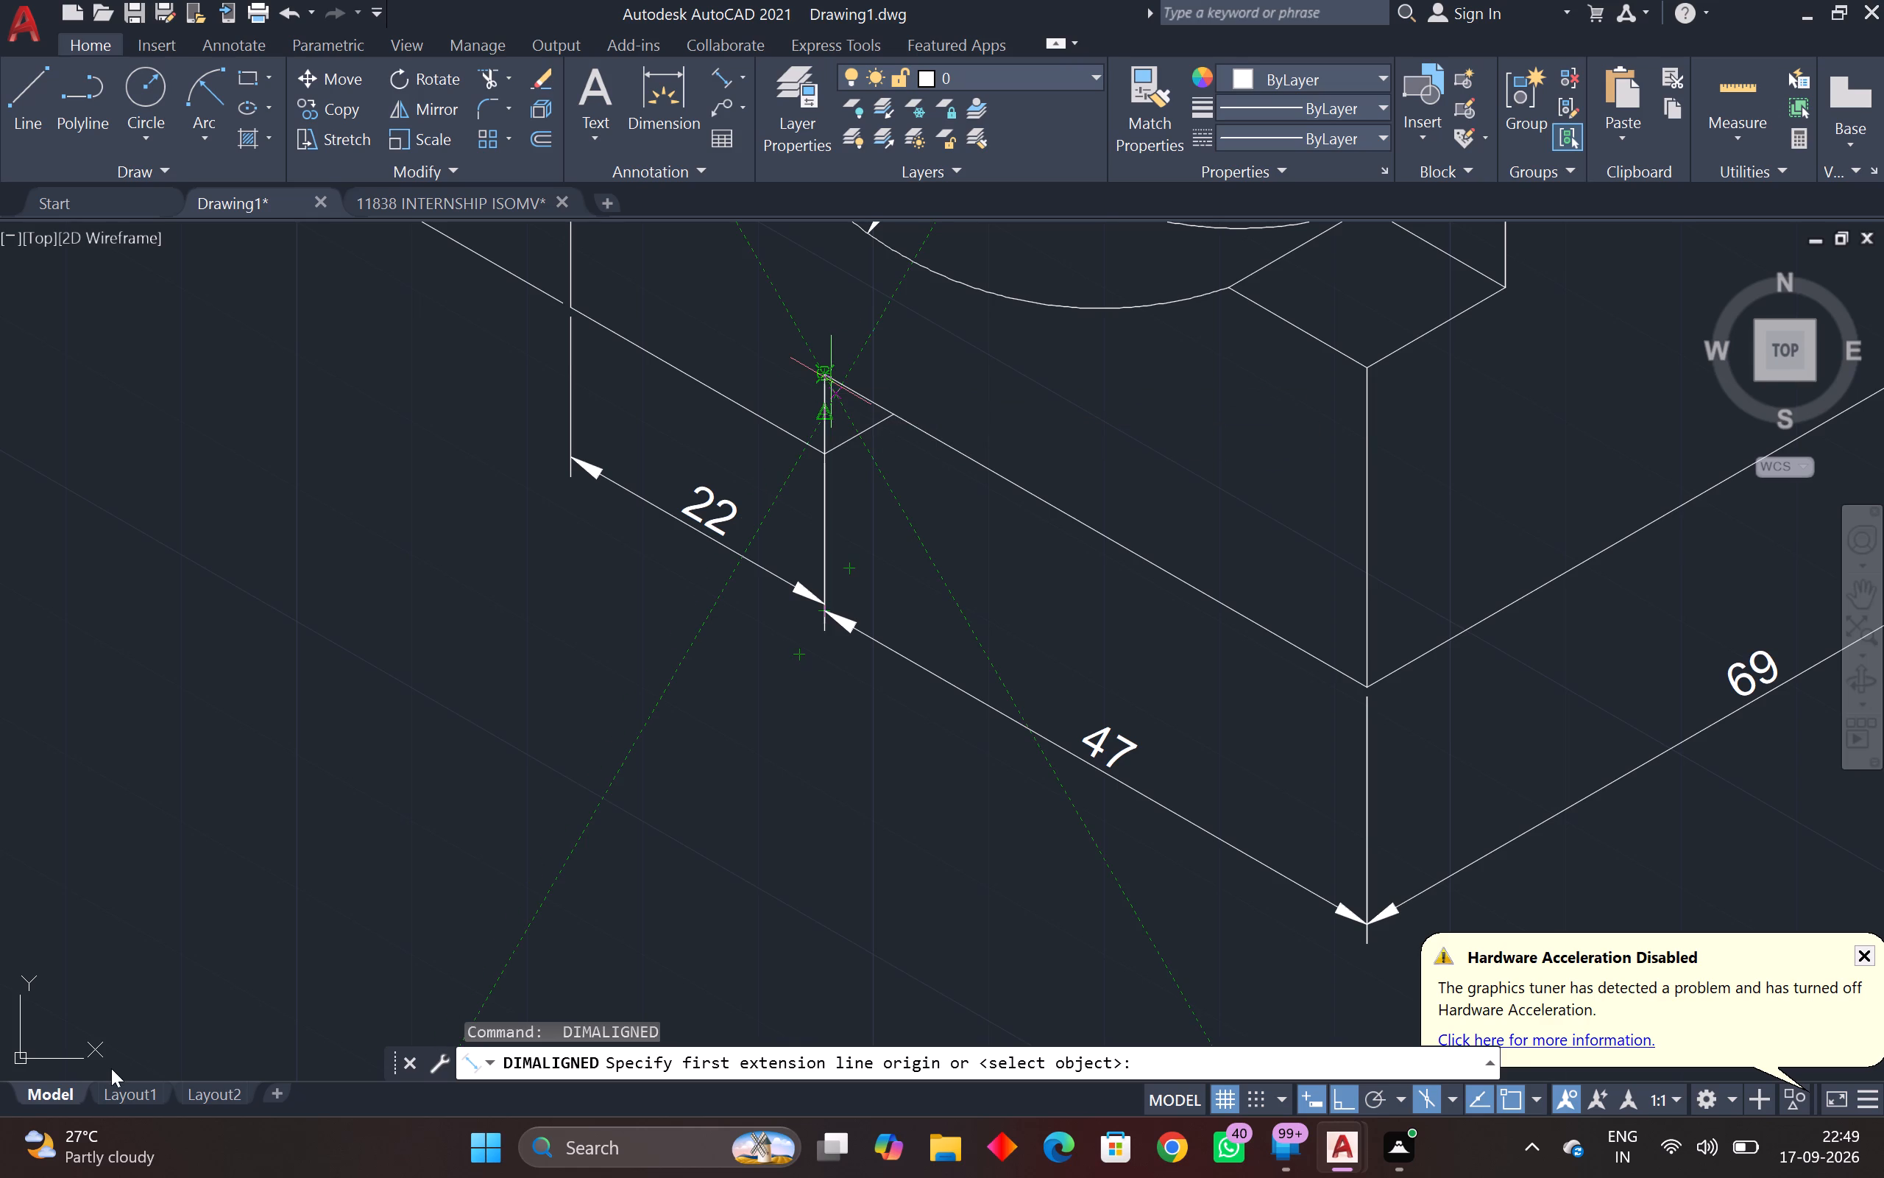
key(Escape)
key(Escape)
key(space)
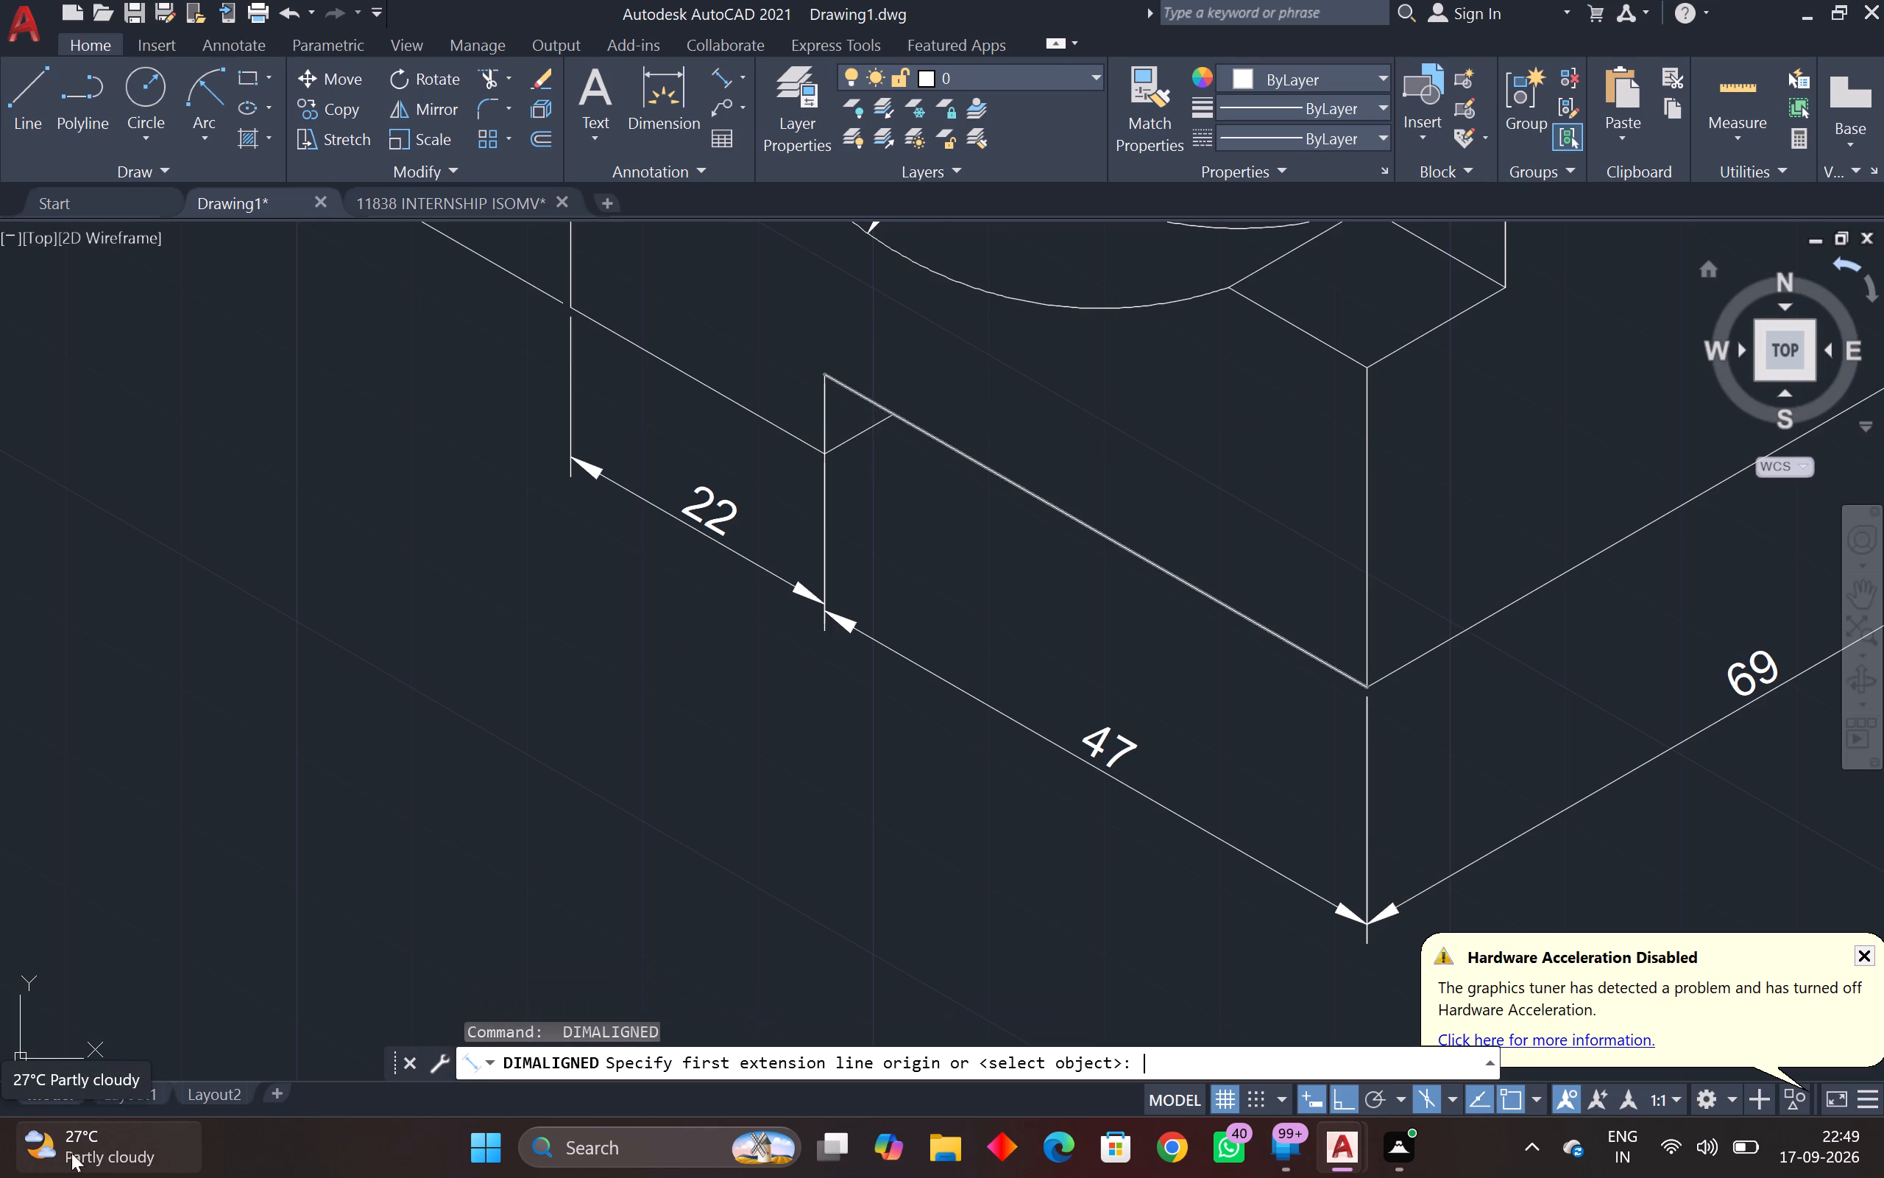
click(827, 376)
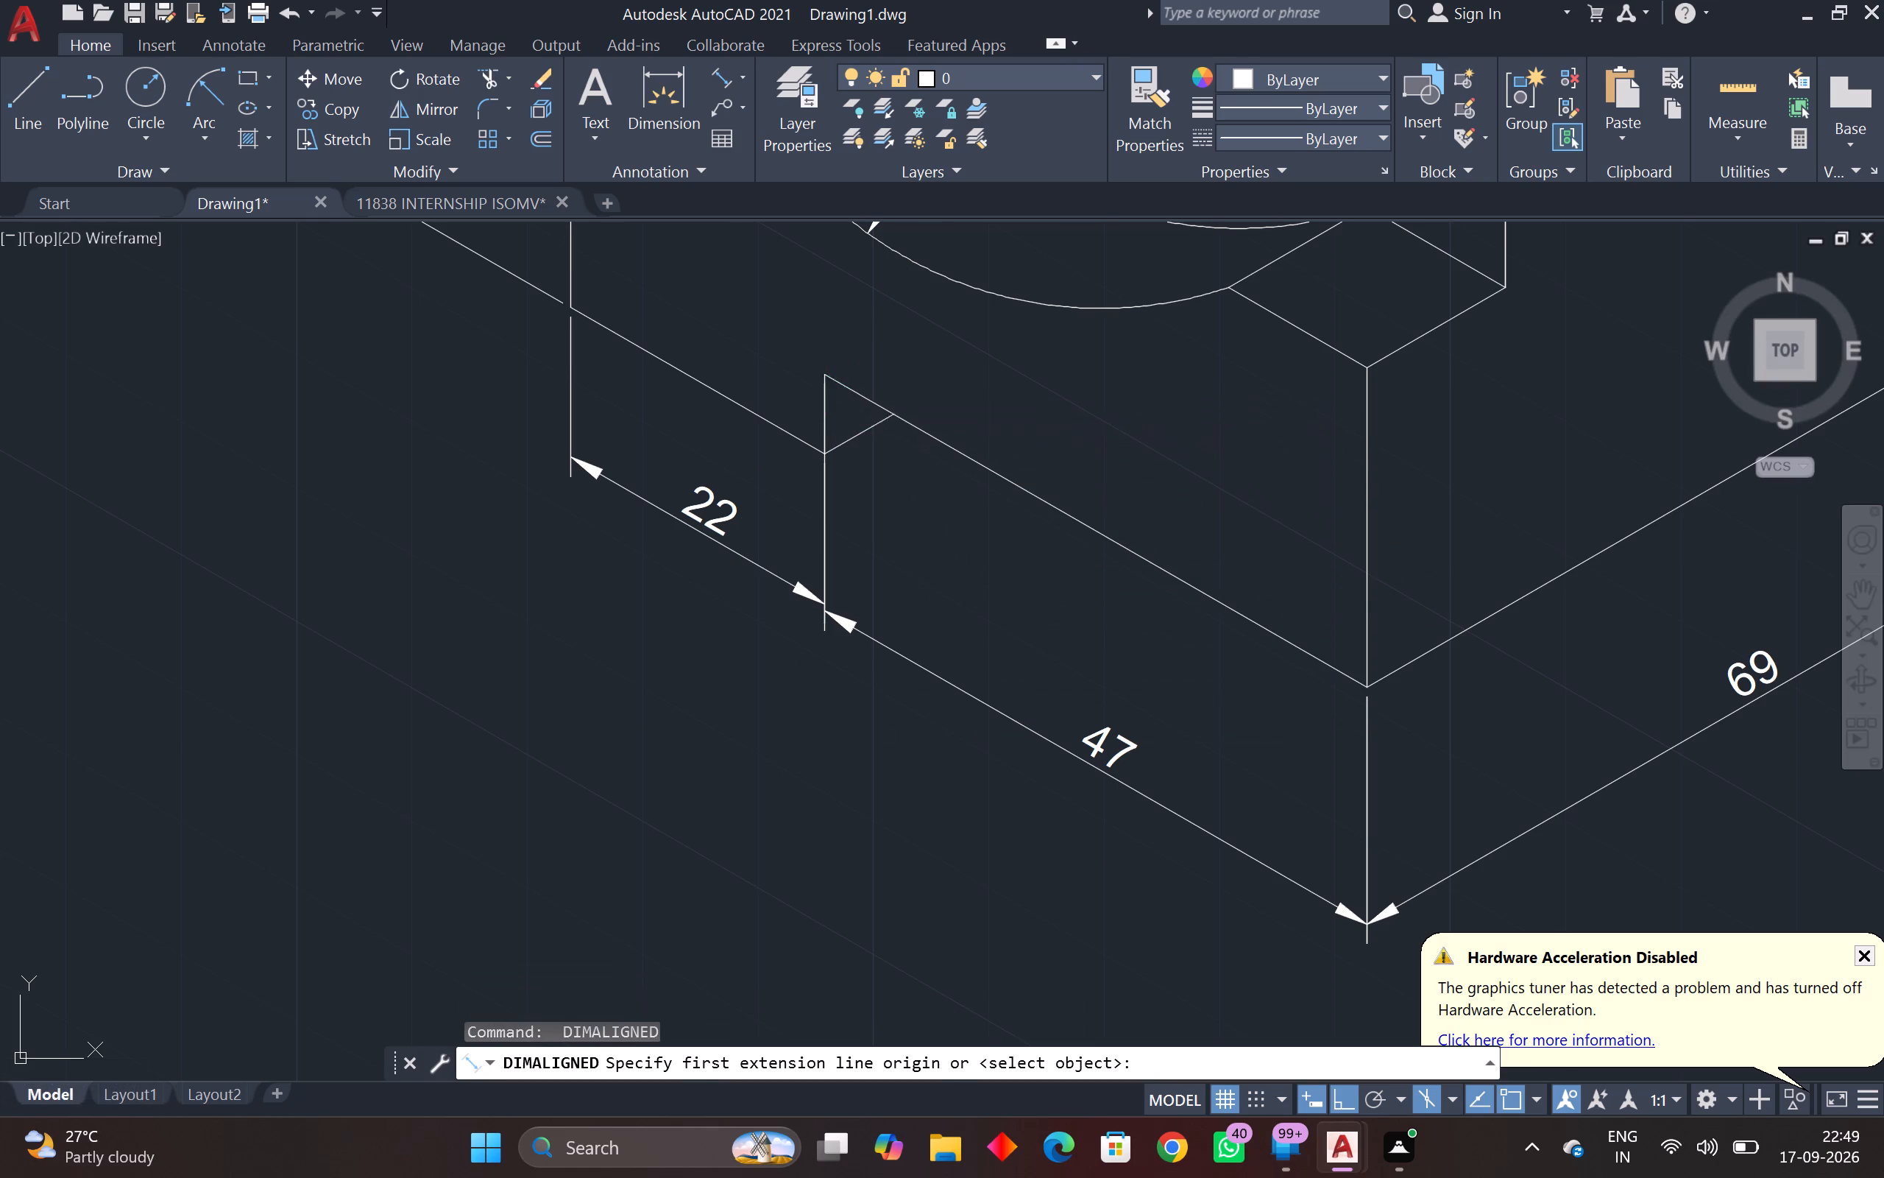
click(818, 451)
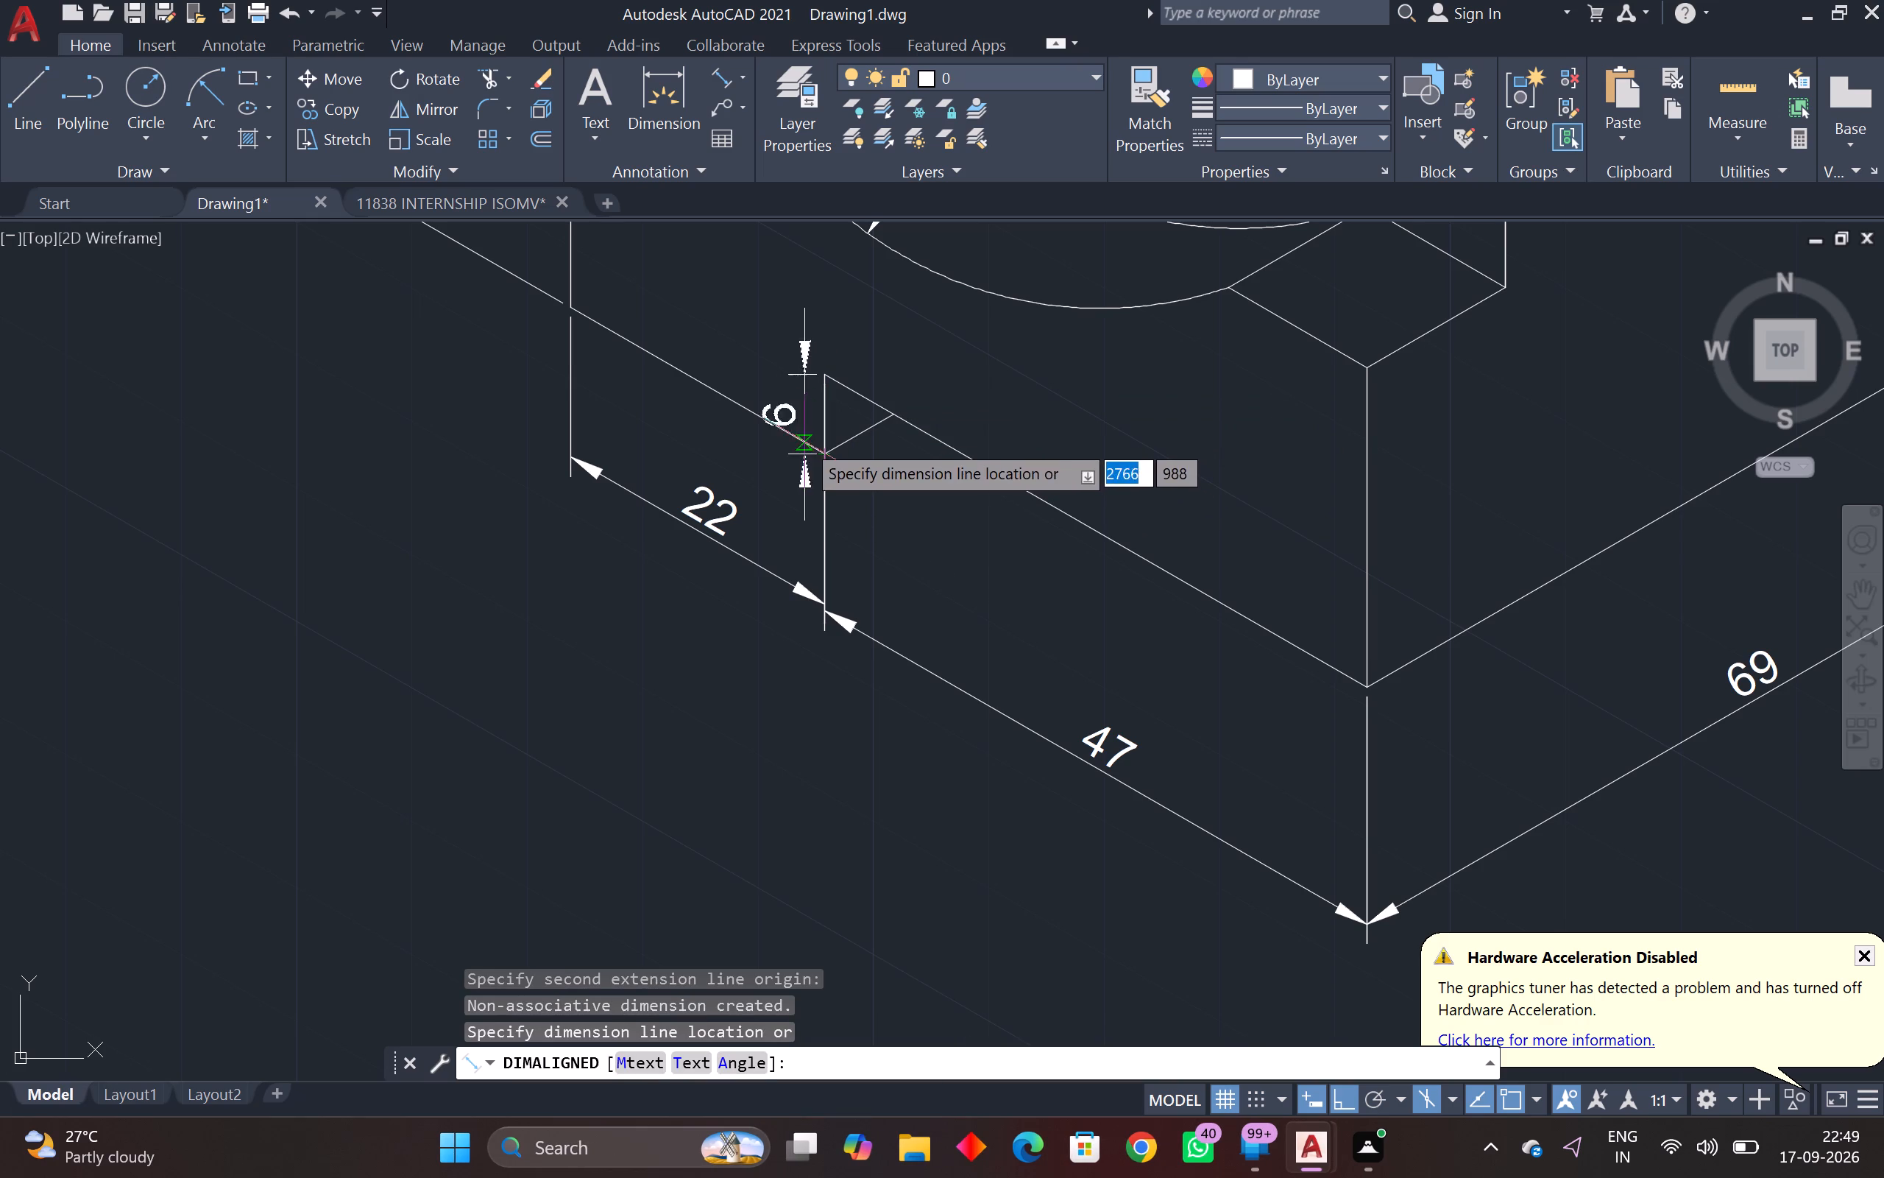
click(793, 436)
Draw a vertical line 42 long downward from the end of the sloping edge beside the R12 label to the block's lower edge.
scroll(858, 482, down, 1)
middle_drag(858, 482, 447, 636)
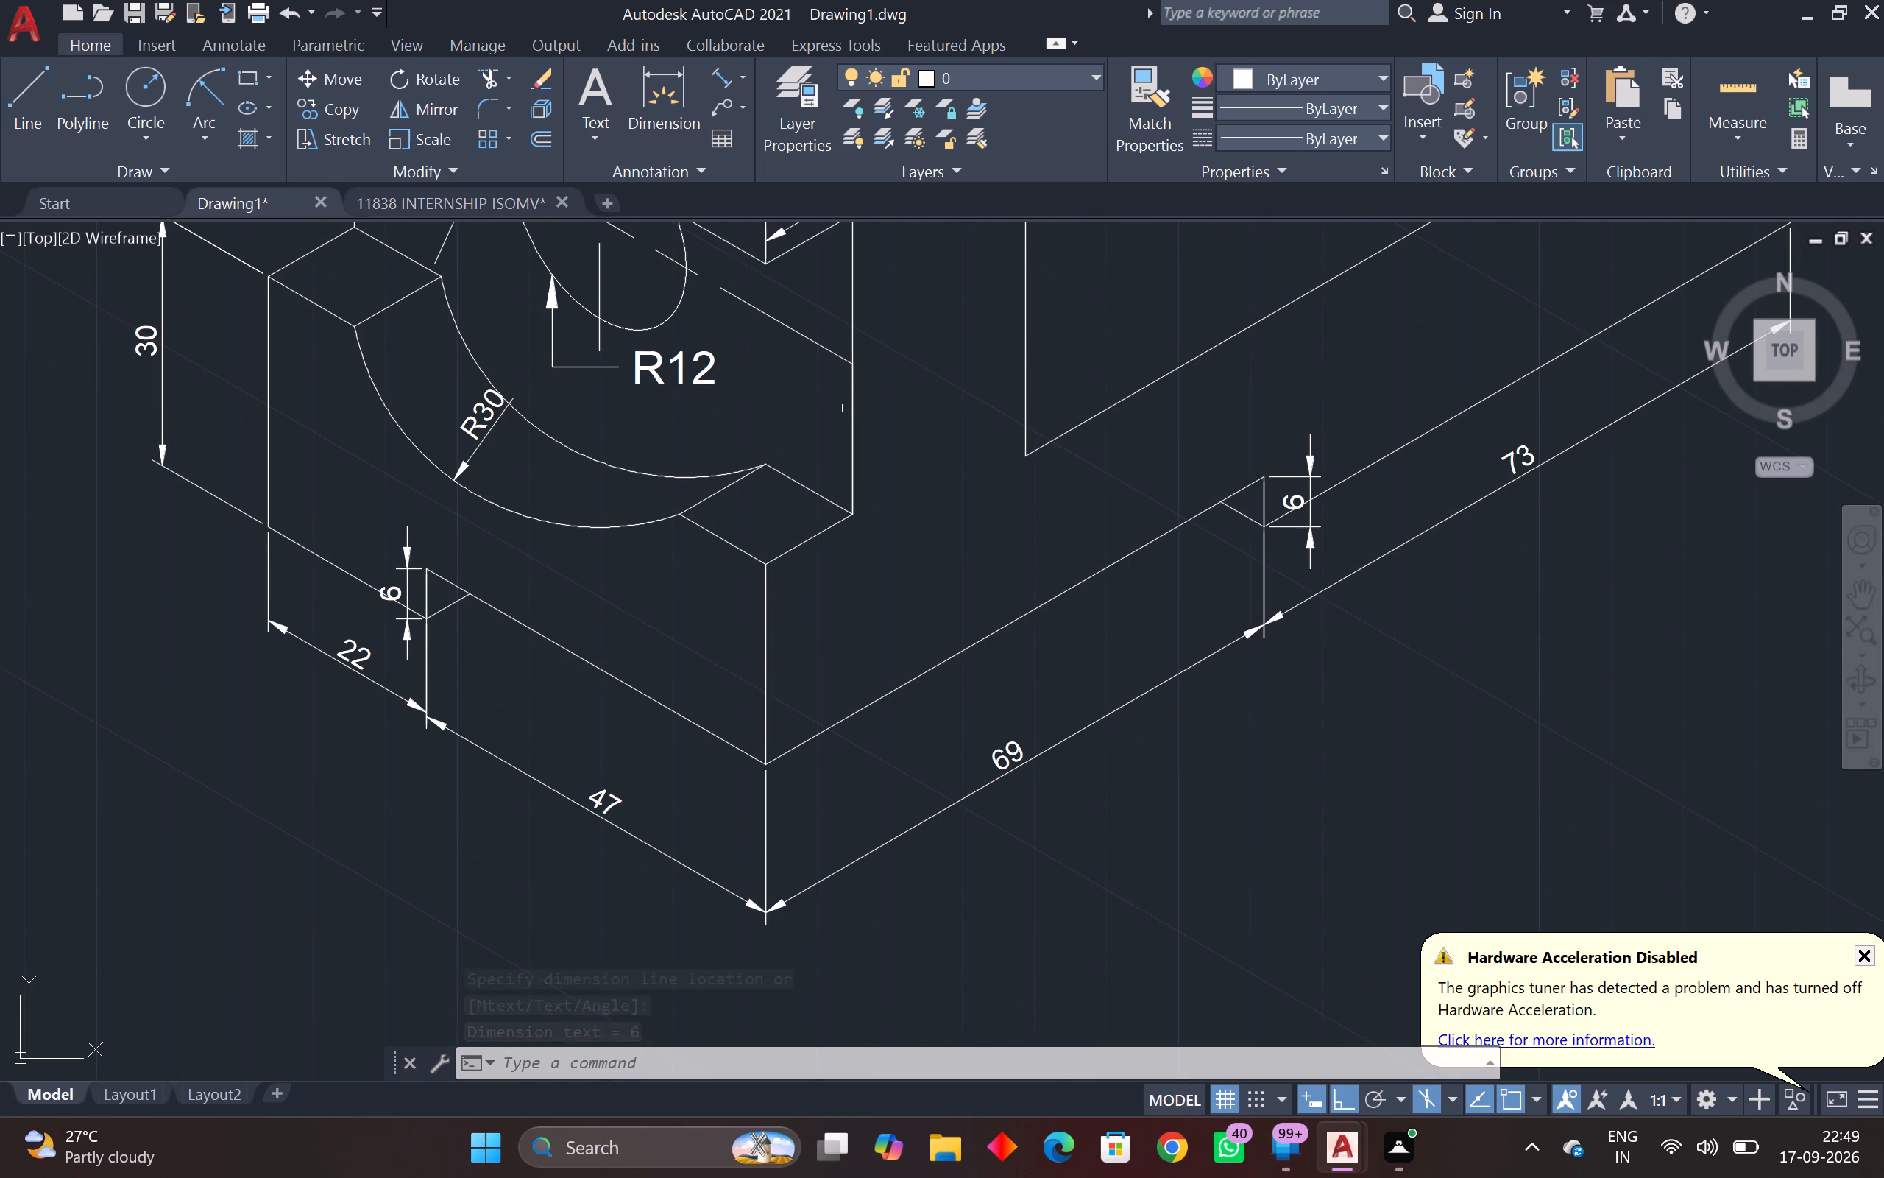
key(l)
key(space)
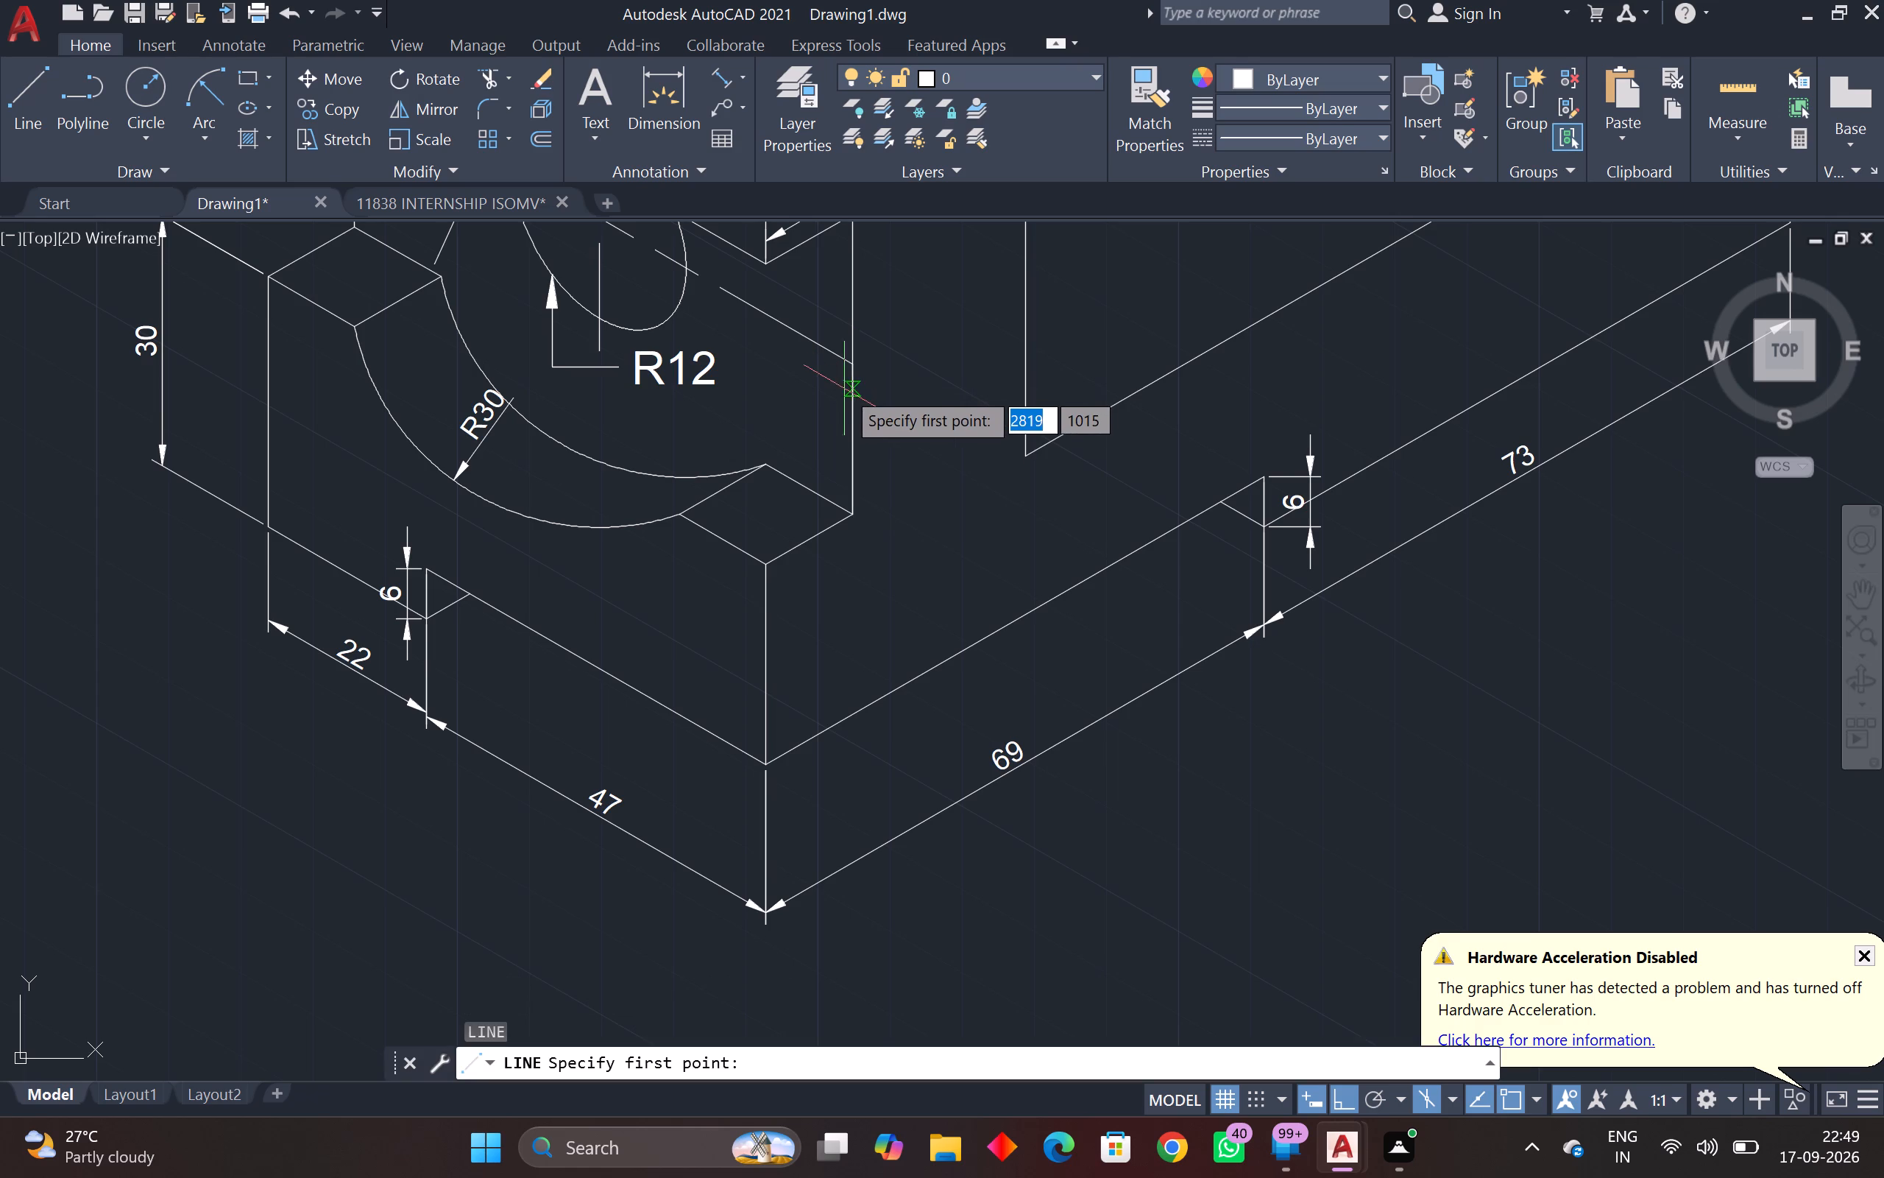
click(851, 369)
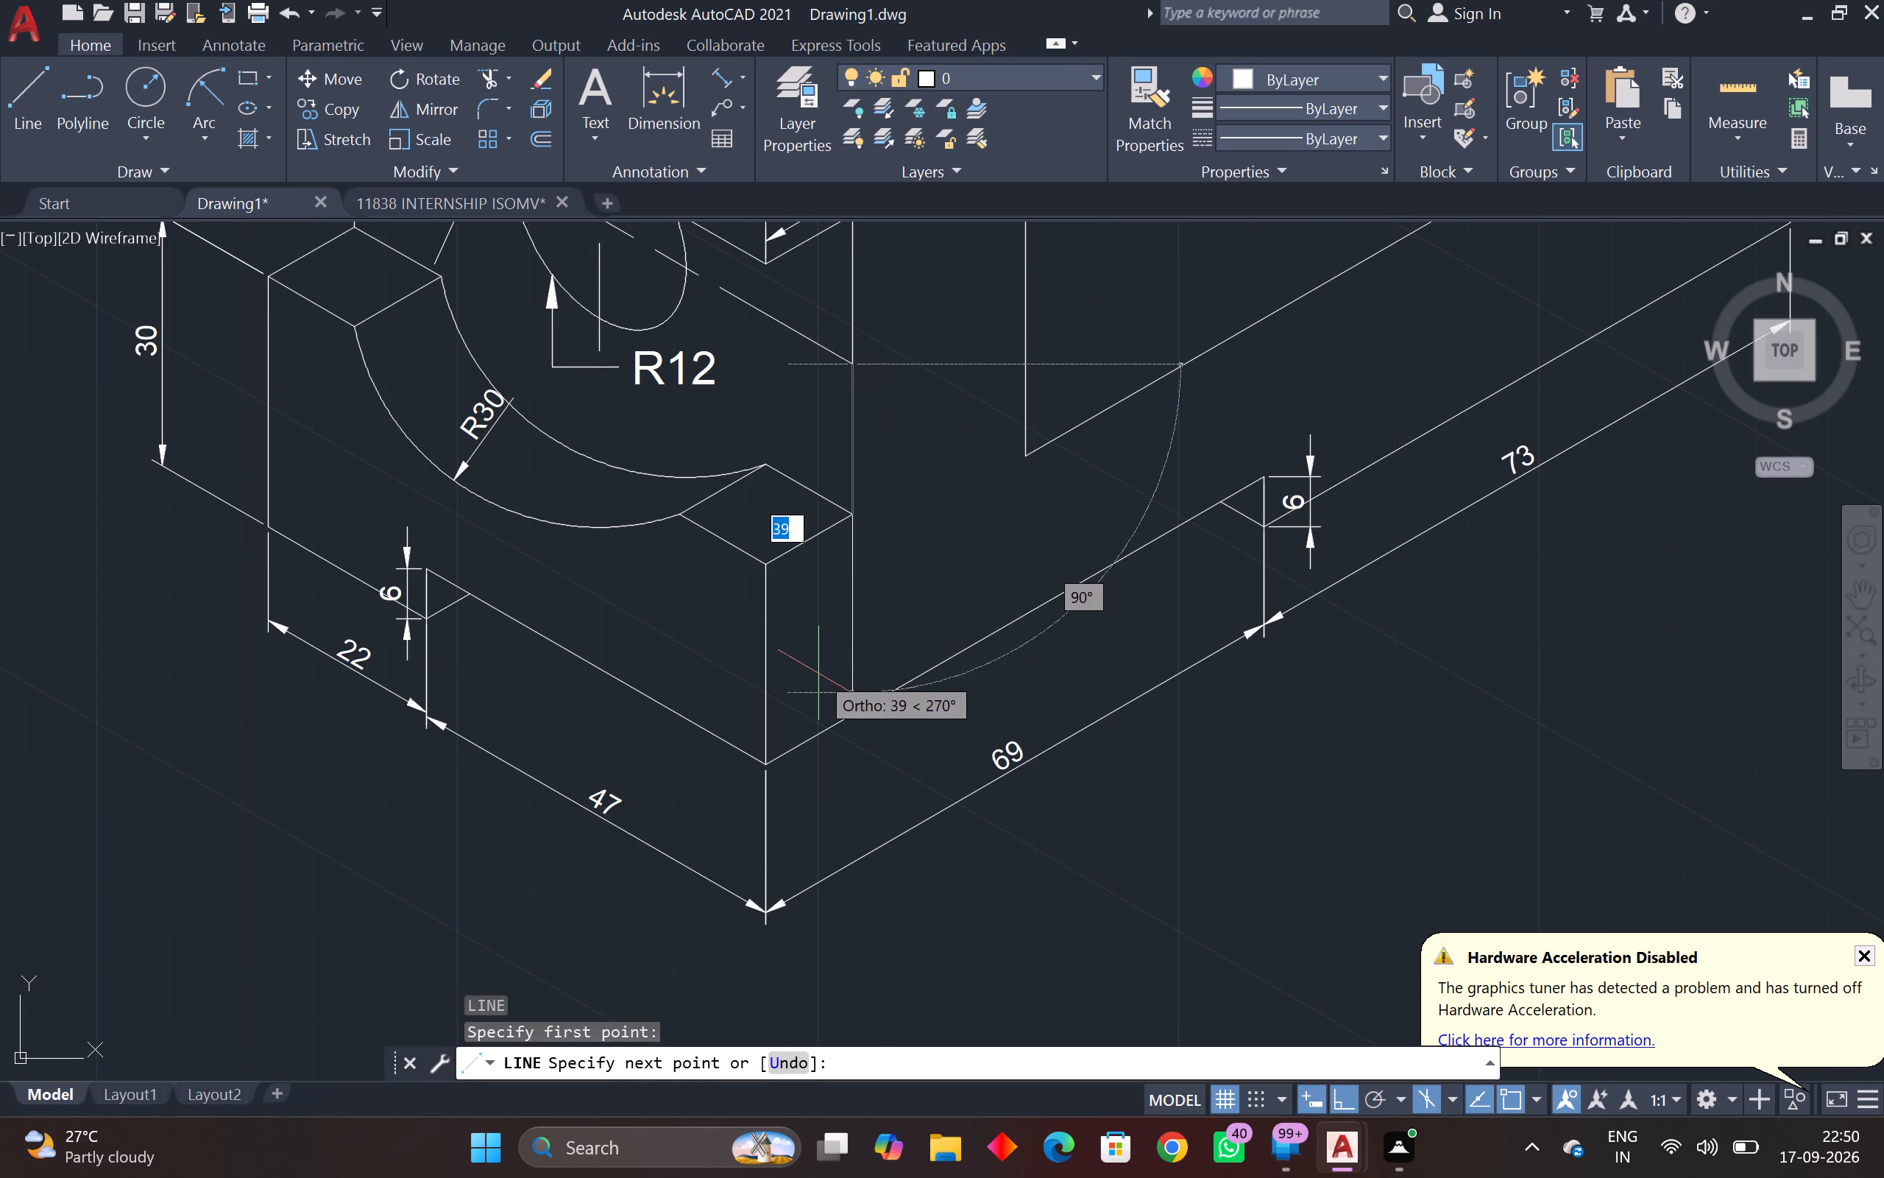
text(42)
key(Return)
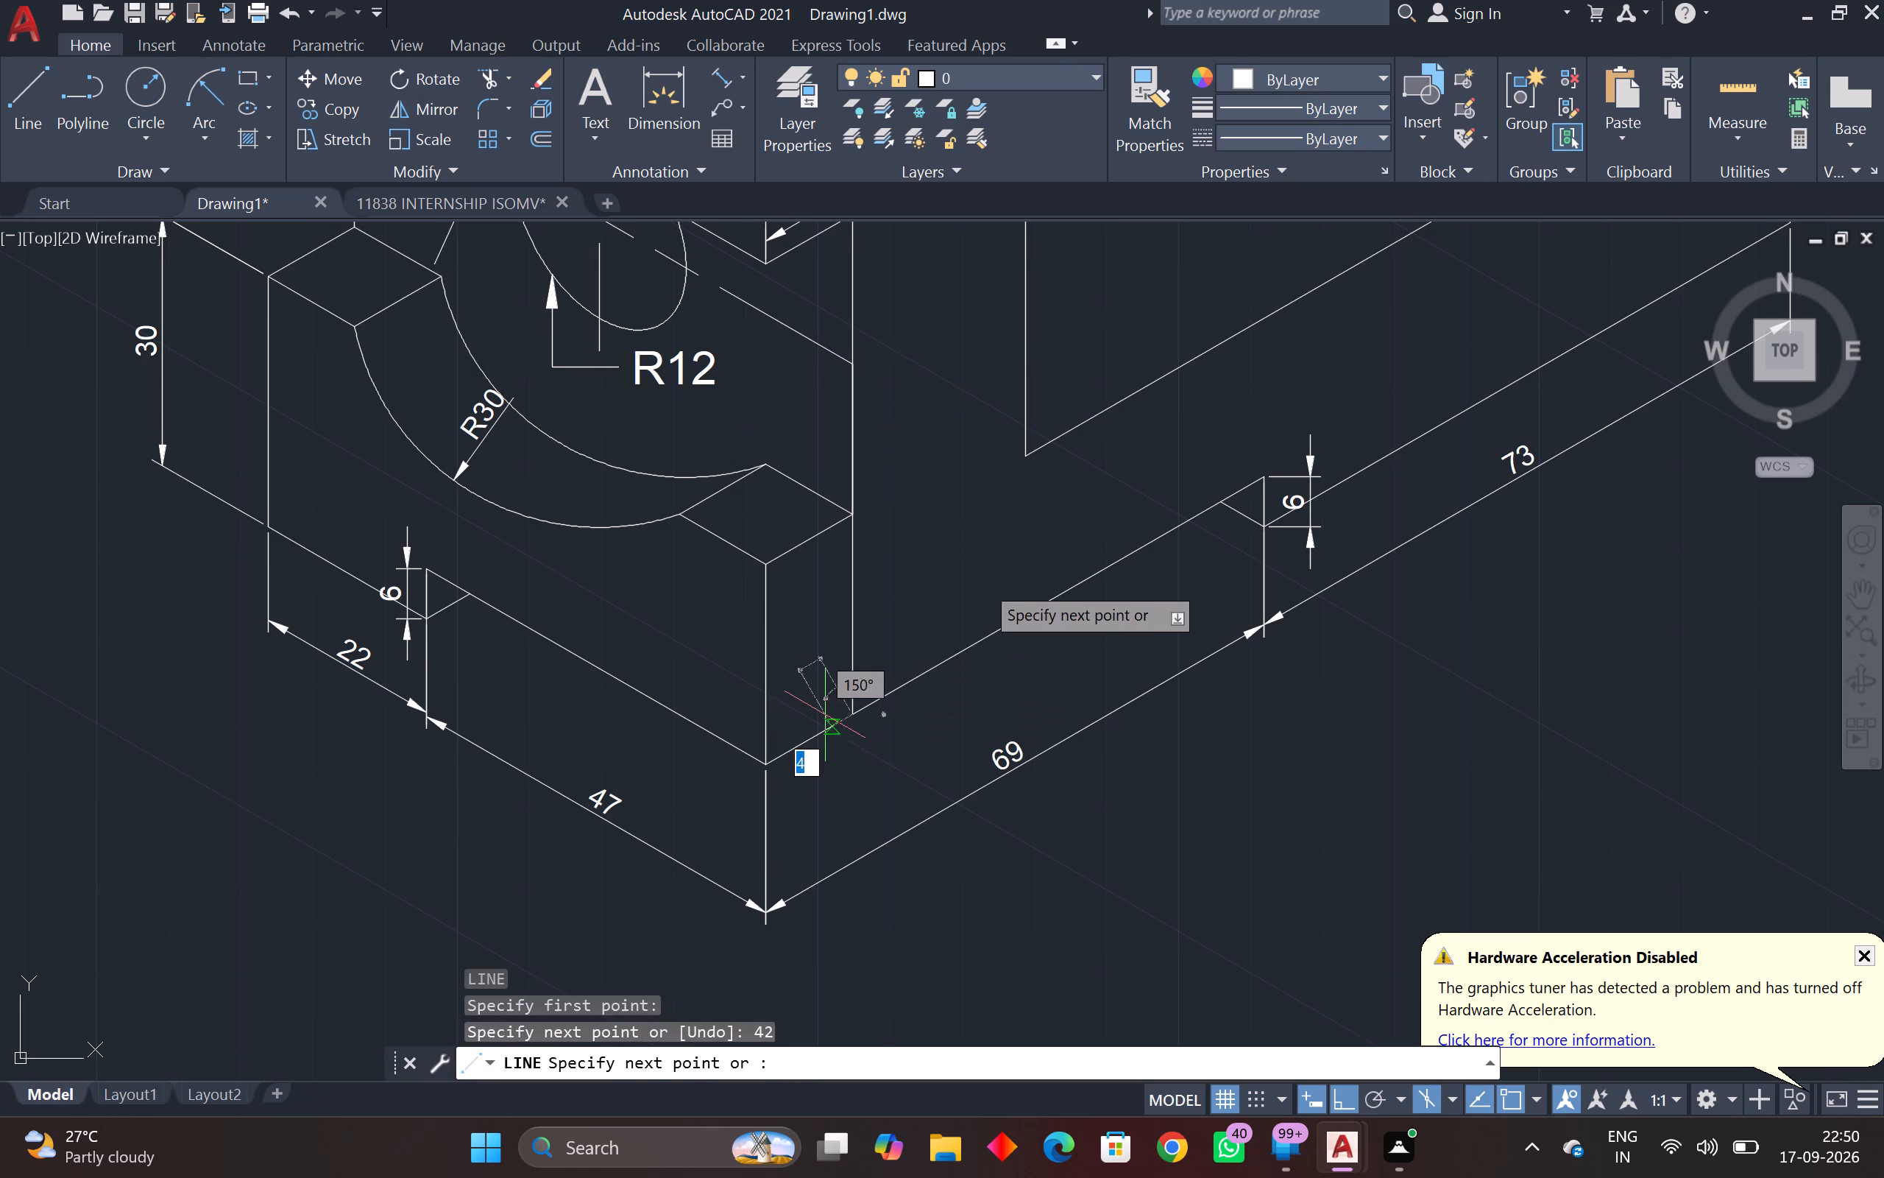
key(Escape)
key(Escape)
key(Escape)
key(Escape)
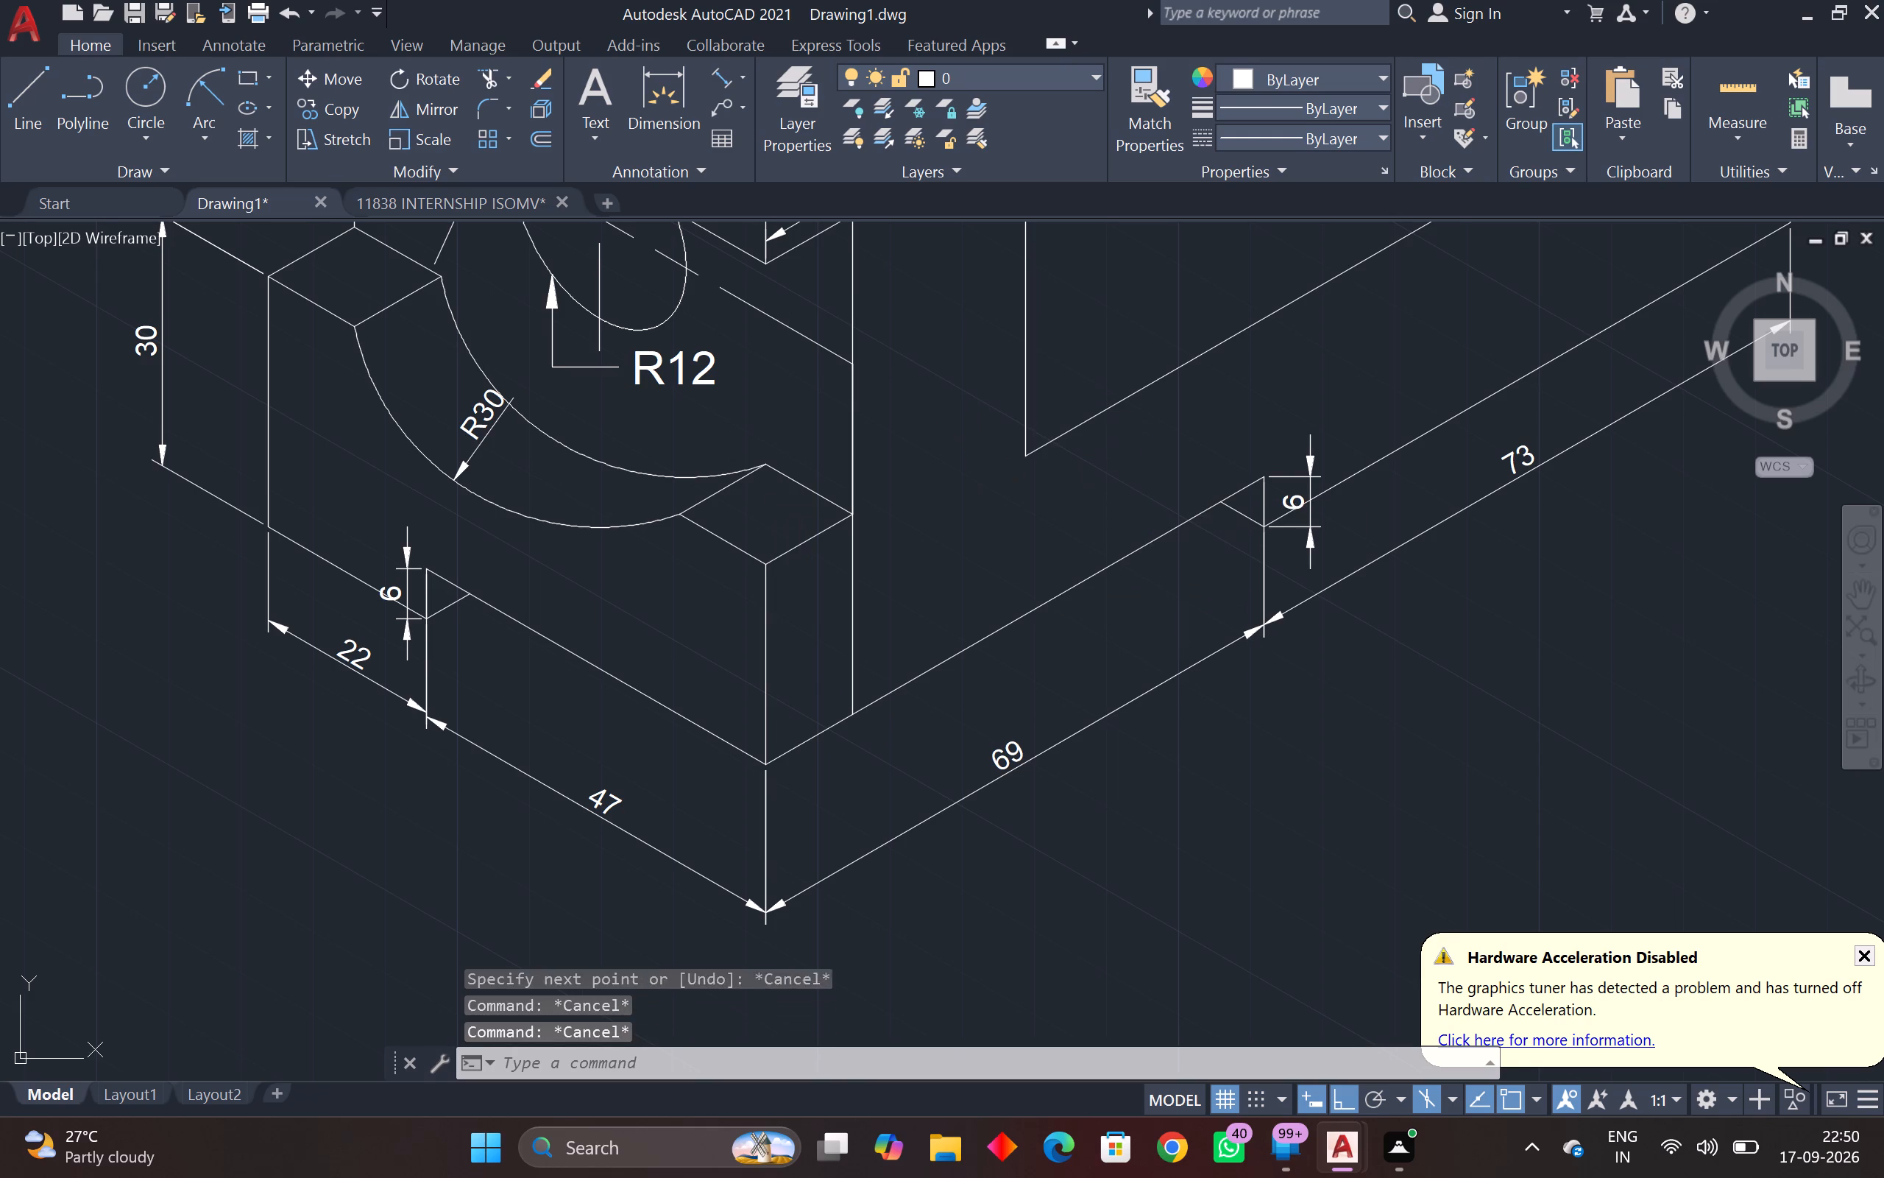
key(Escape)
Turn on hardware acceleration in the Graphics Performance settings using GRAPHICSCONFIG.
text(GRA)
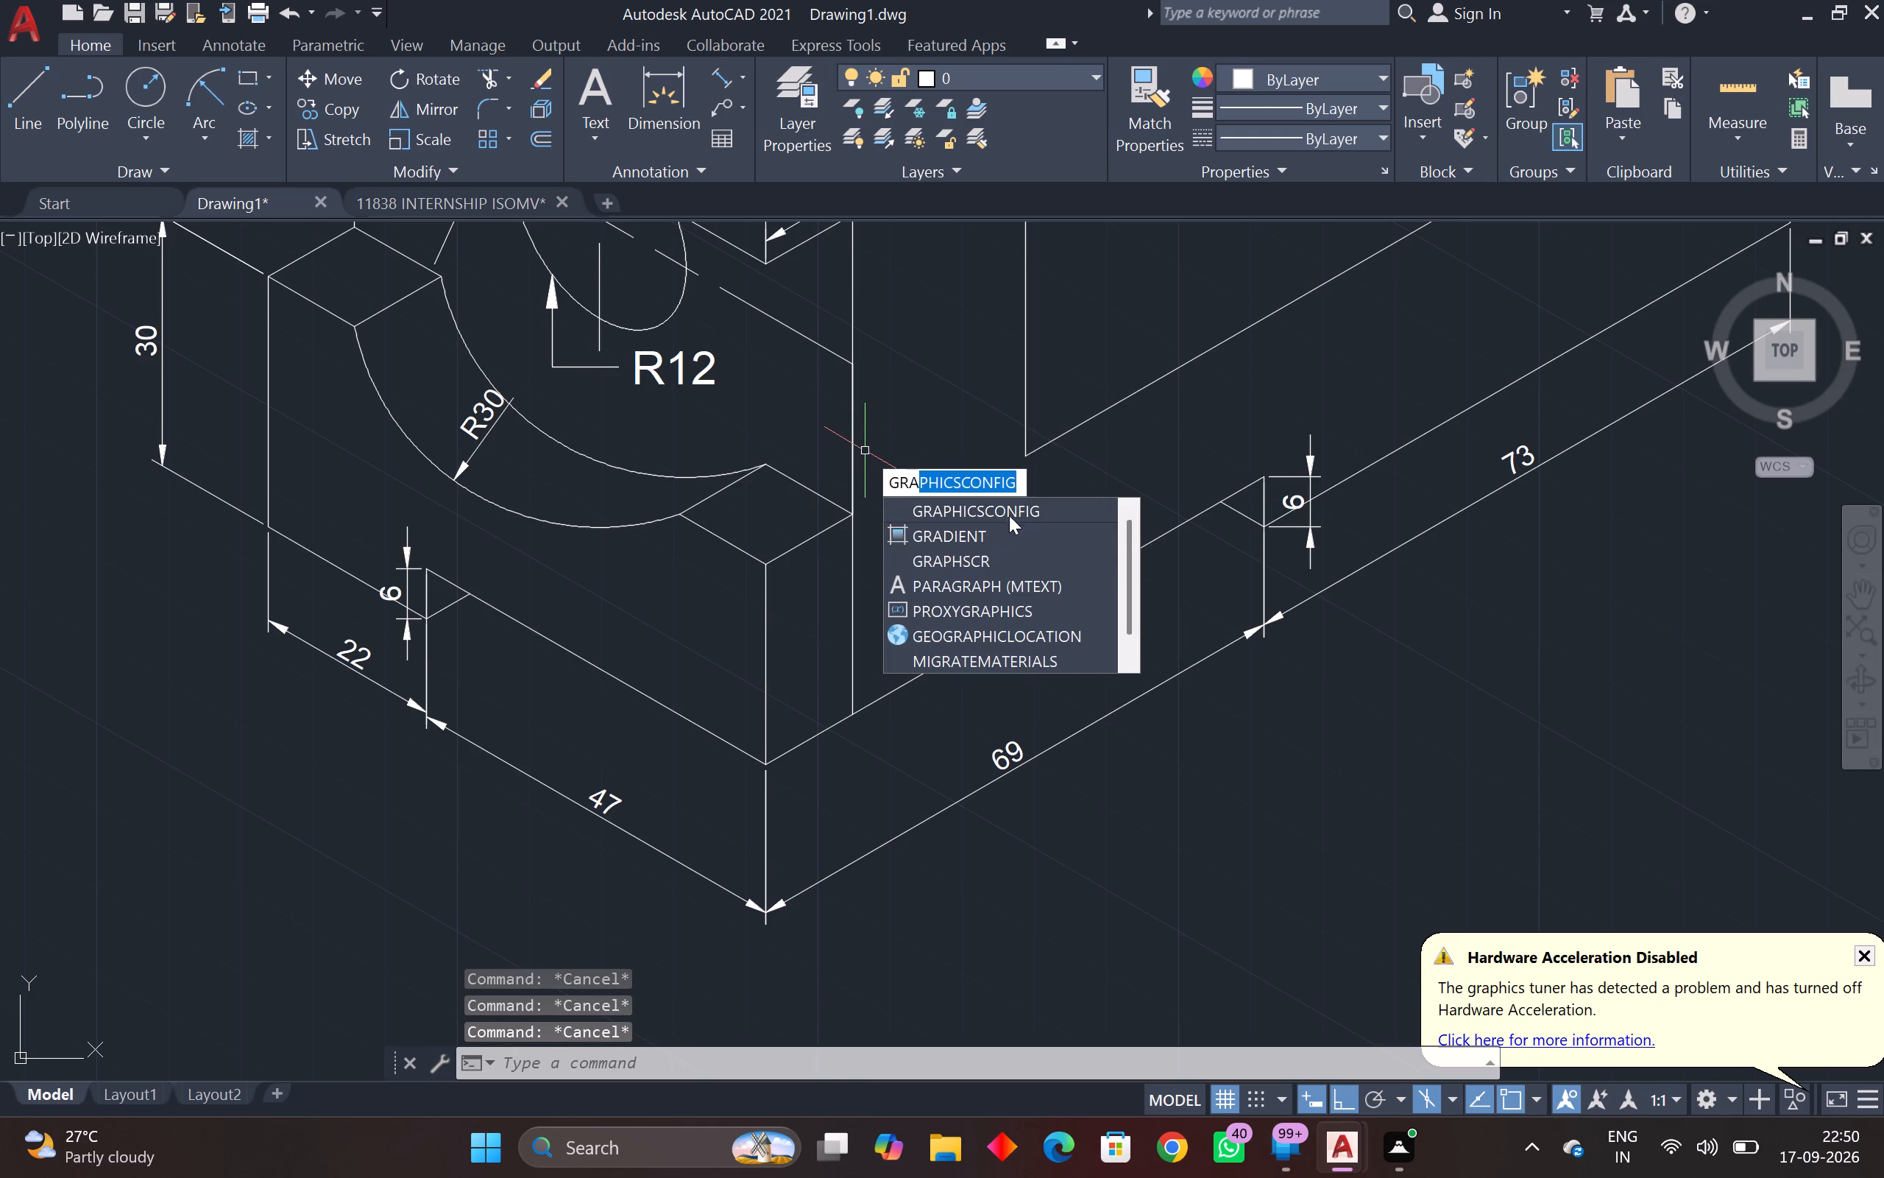
click(1011, 512)
click(1172, 366)
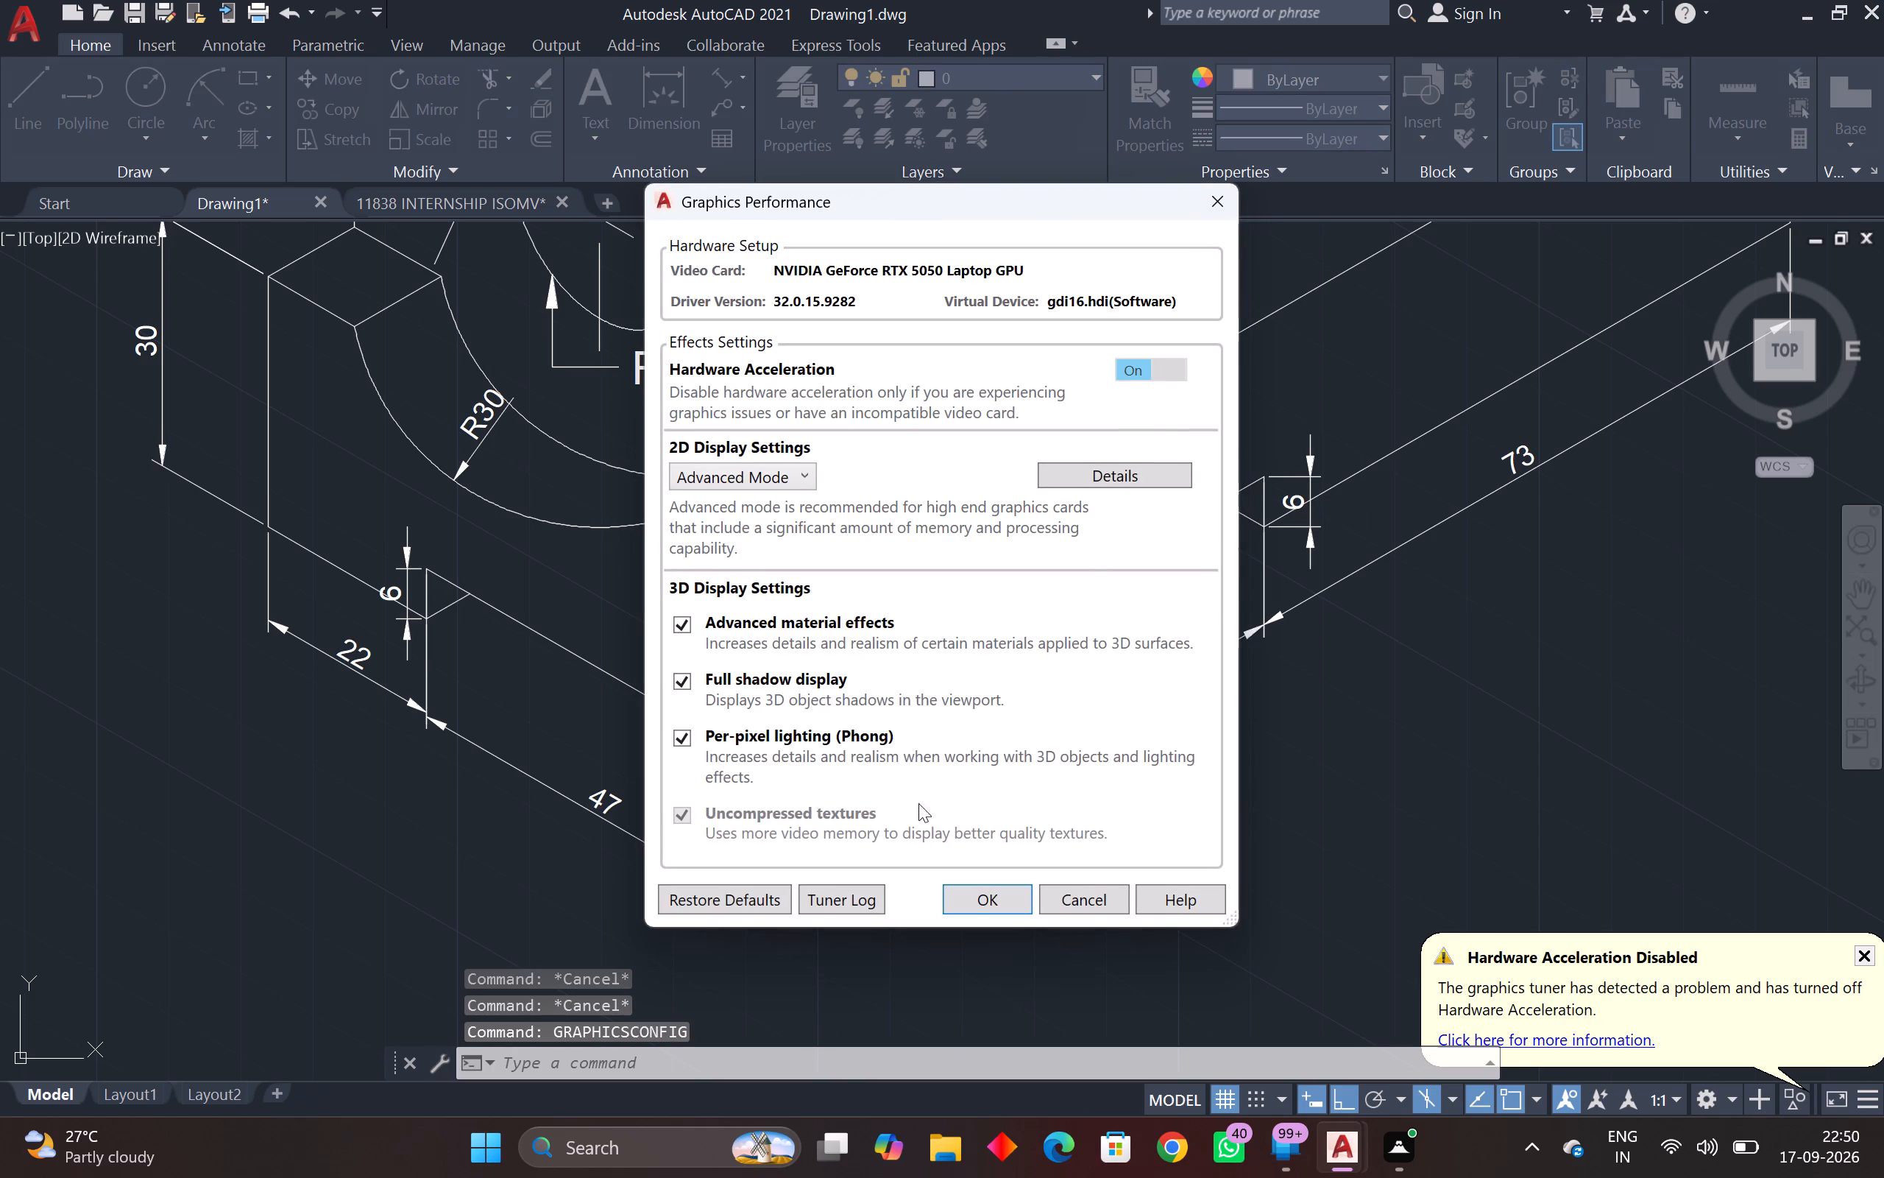
click(970, 895)
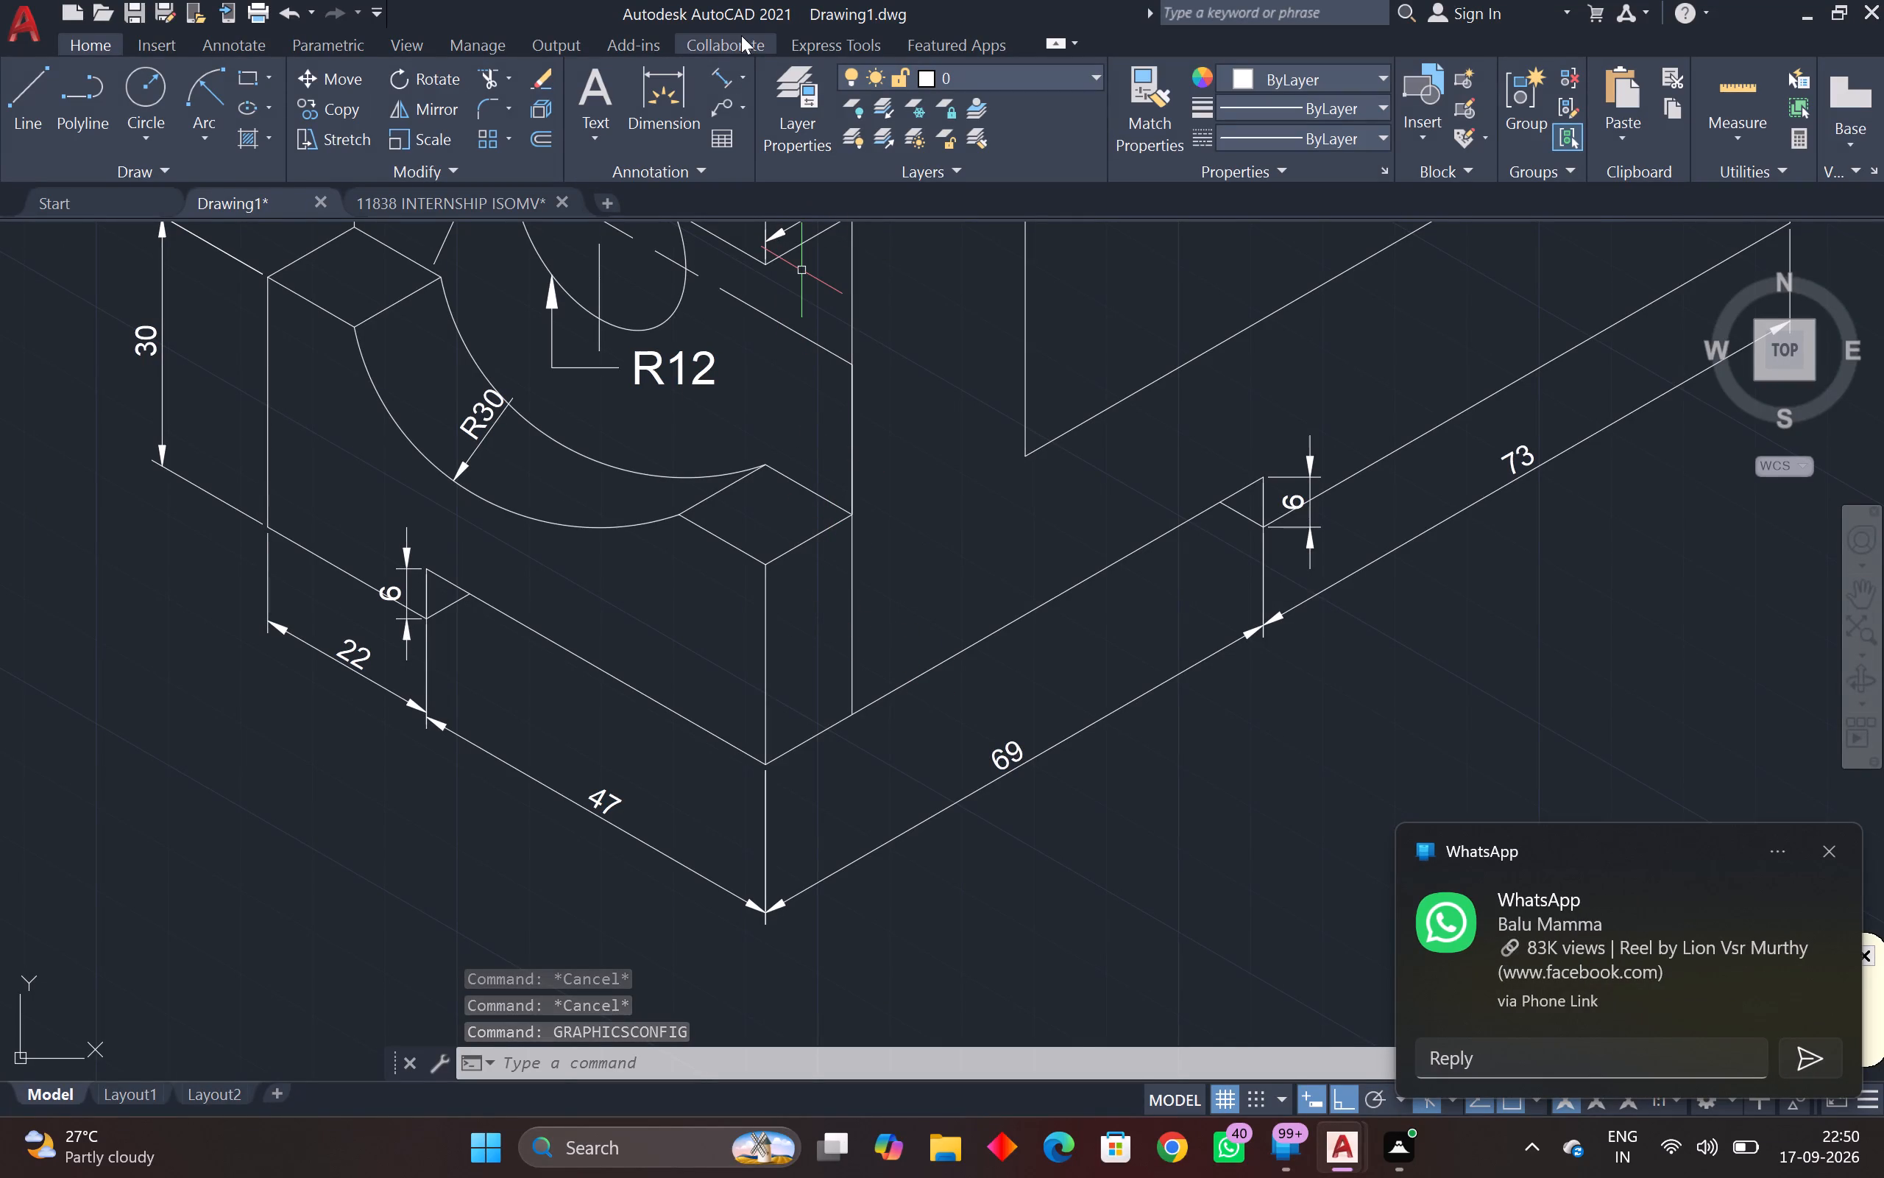
Add an aligned dimension spanning 42 down the new vertical line, placed on the side facing the long face.
click(732, 70)
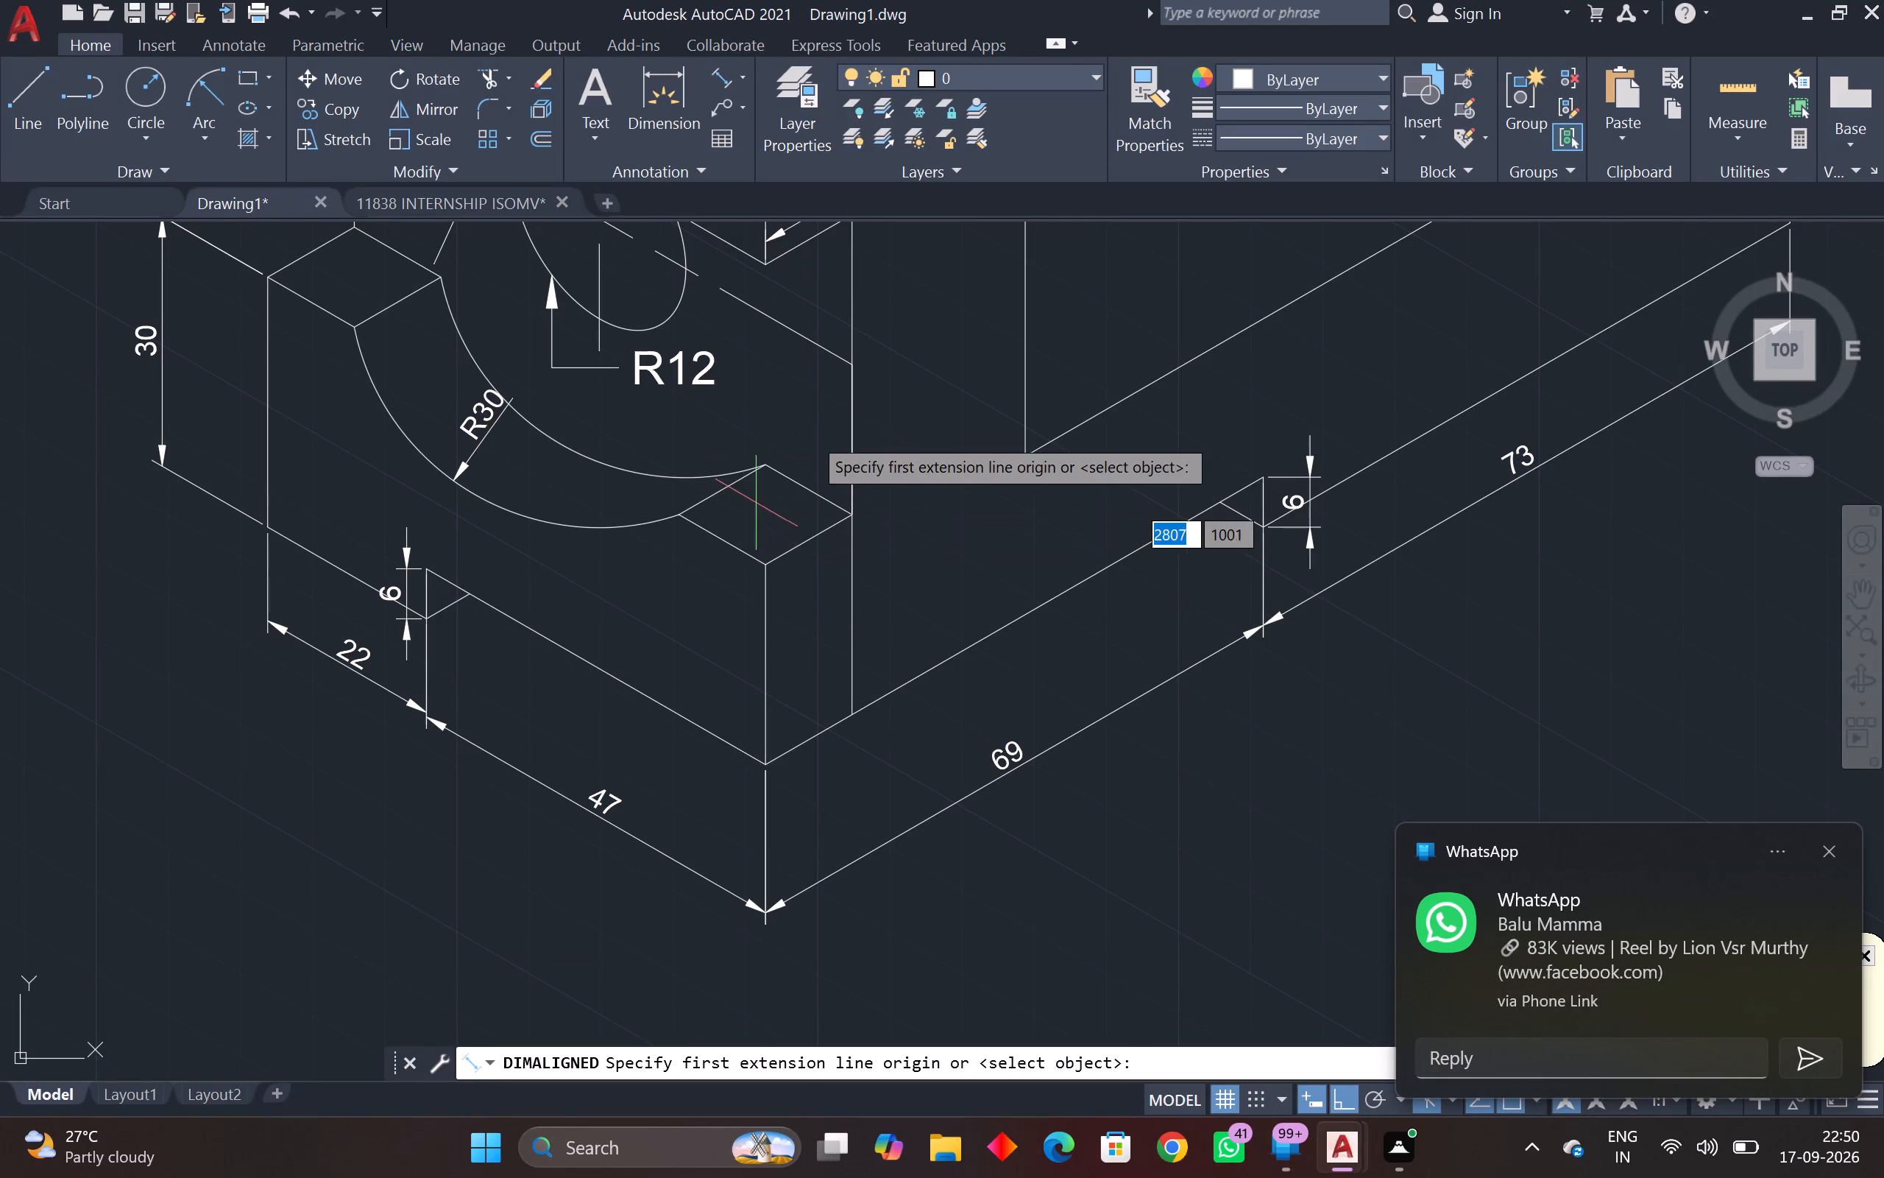
click(852, 364)
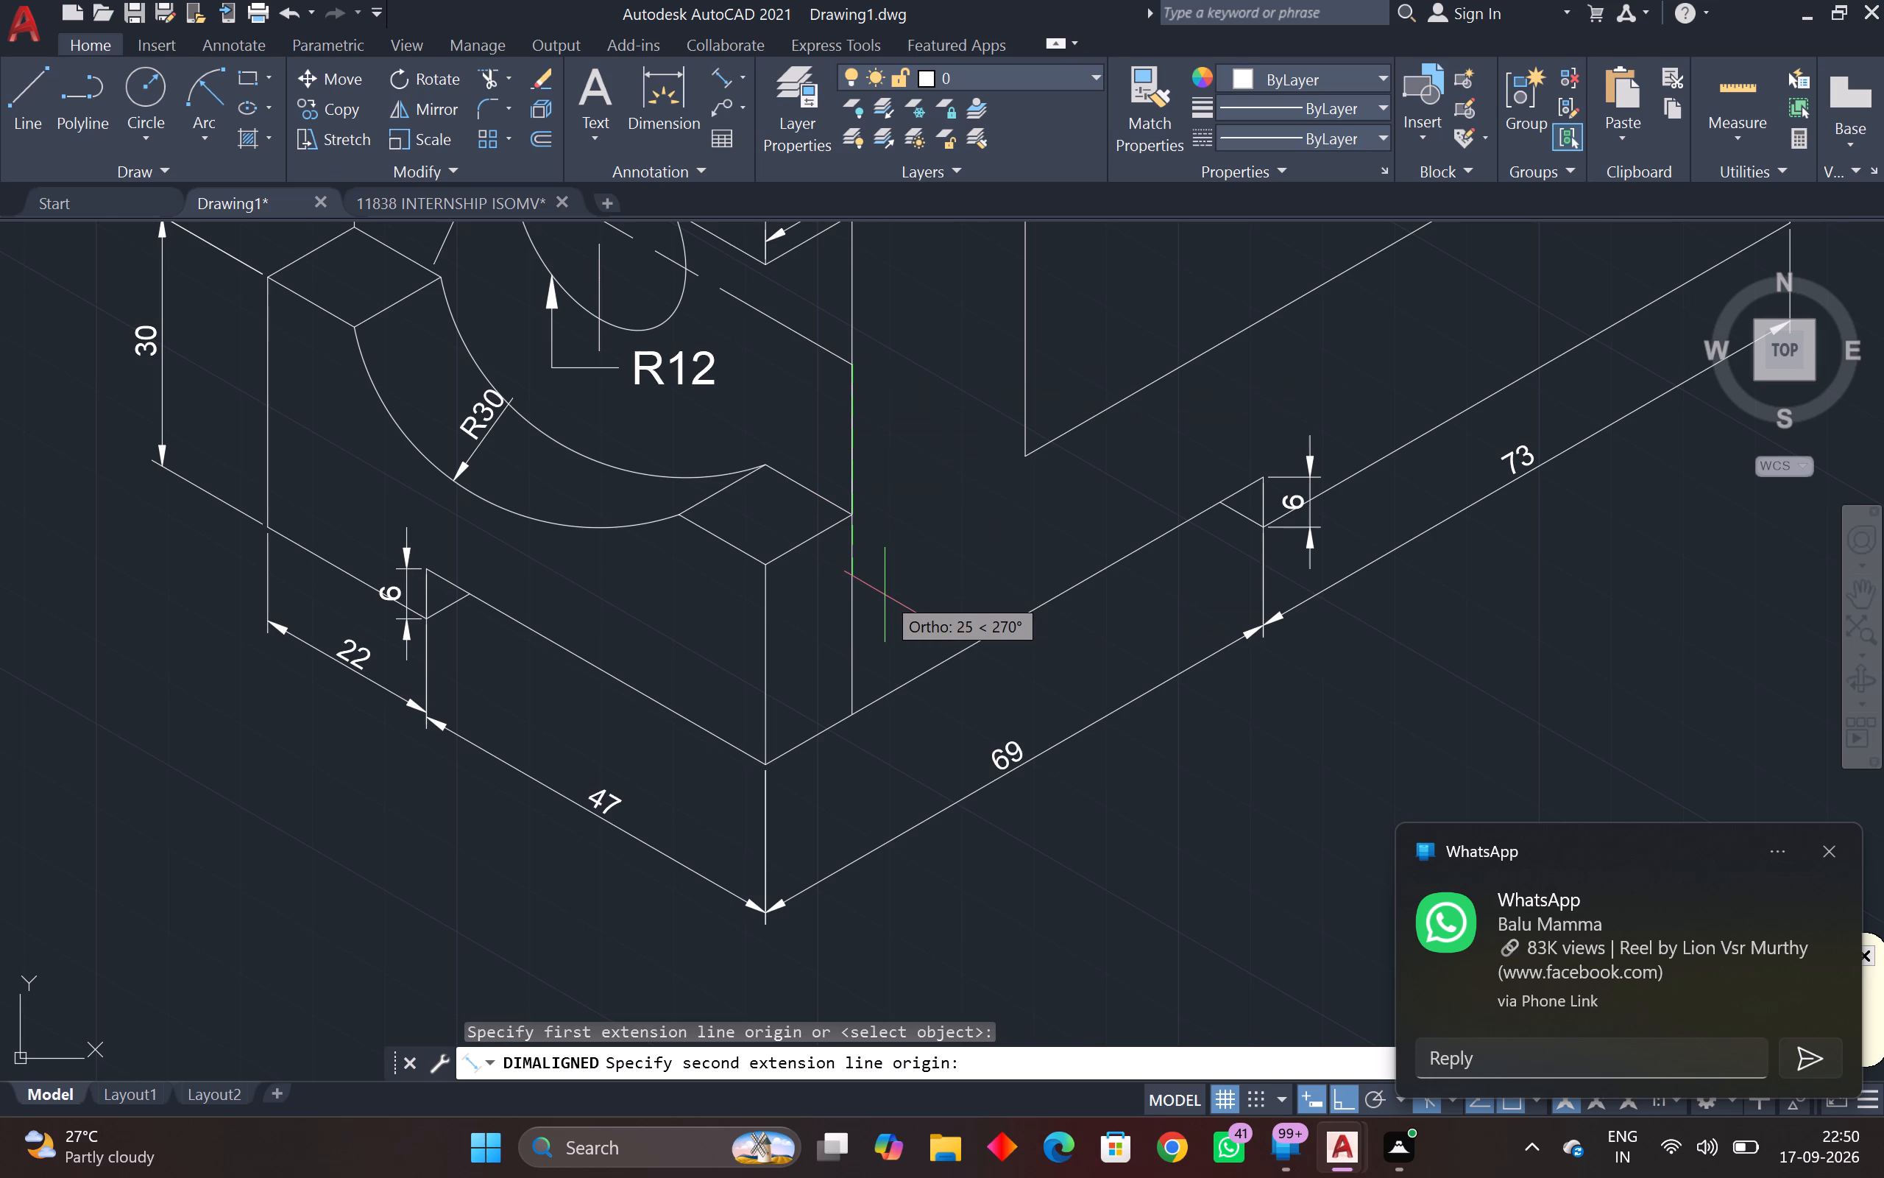
key(2)
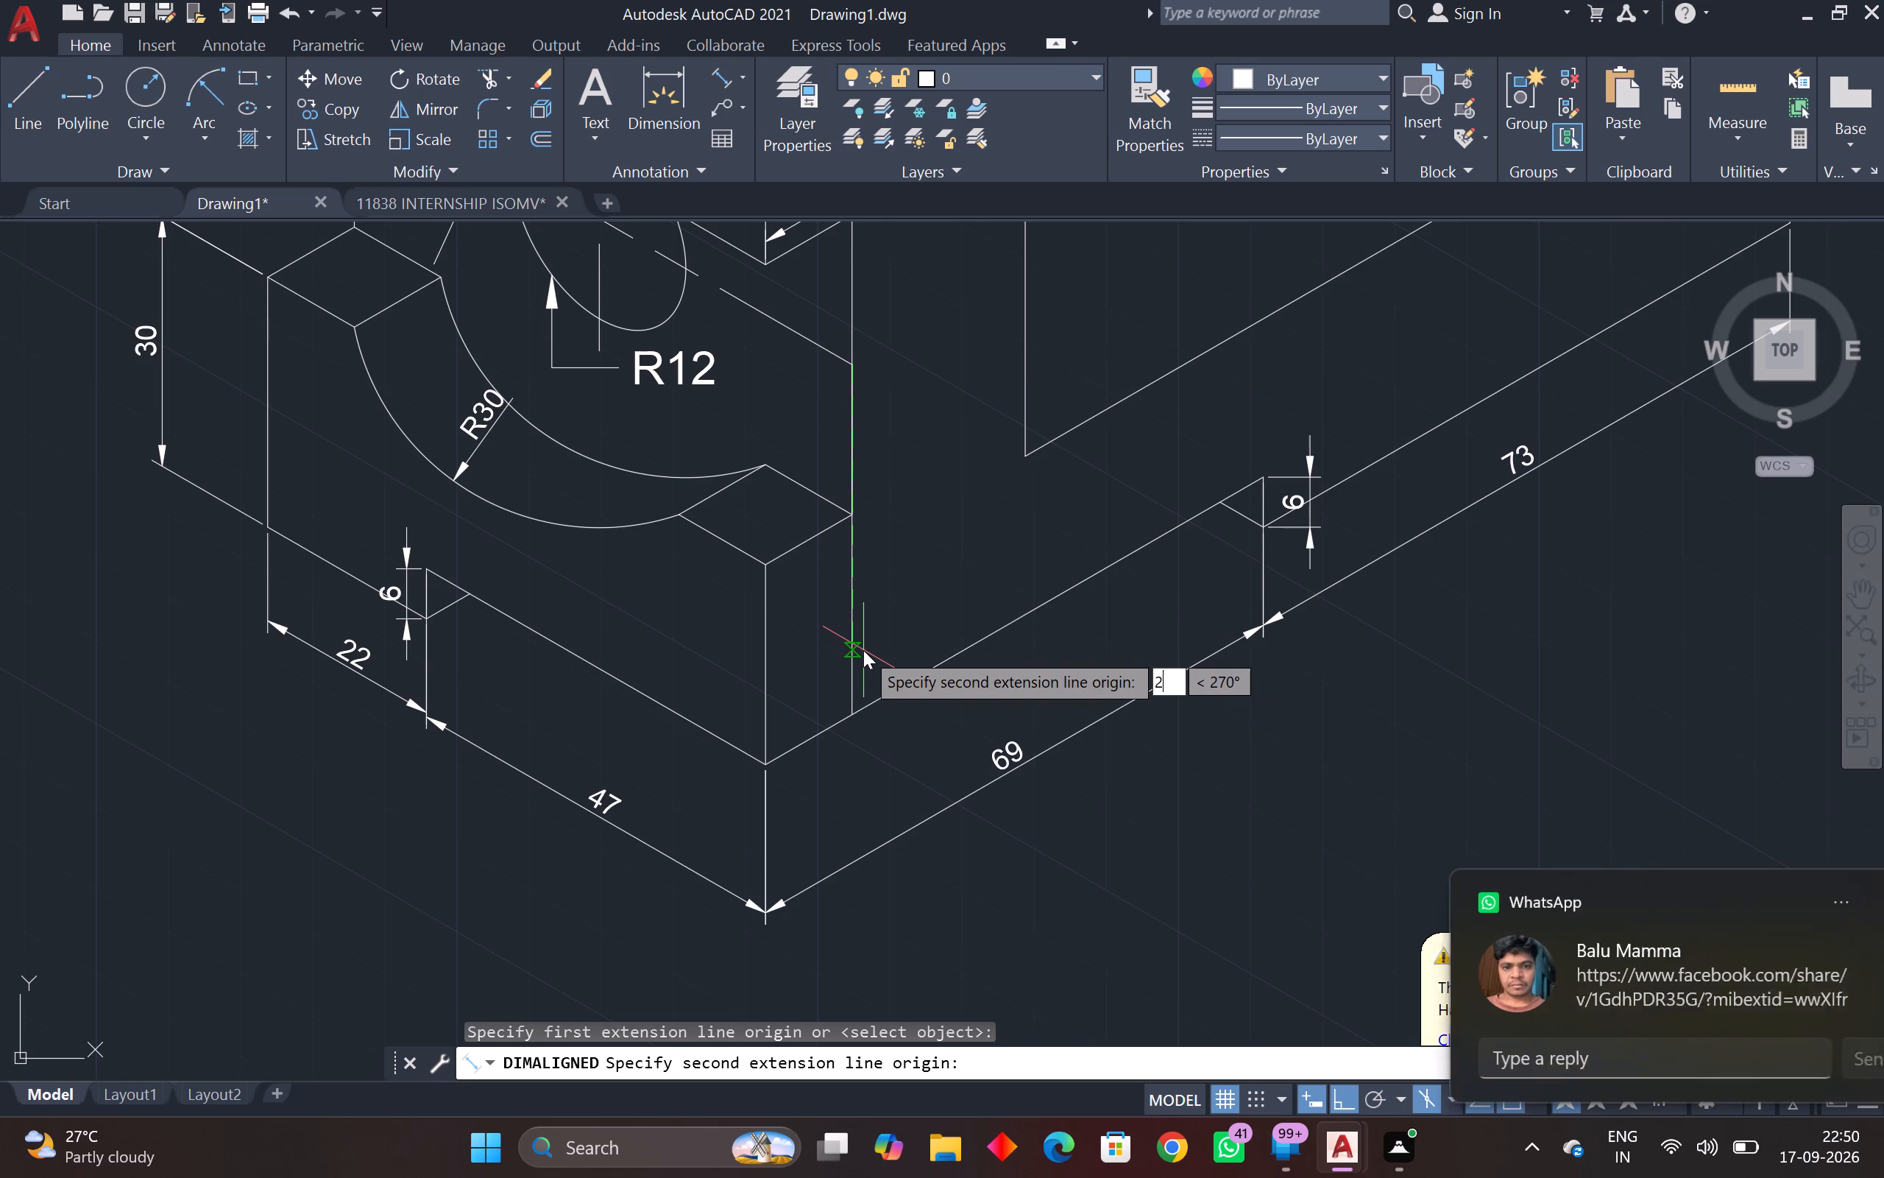
key(BackSpace)
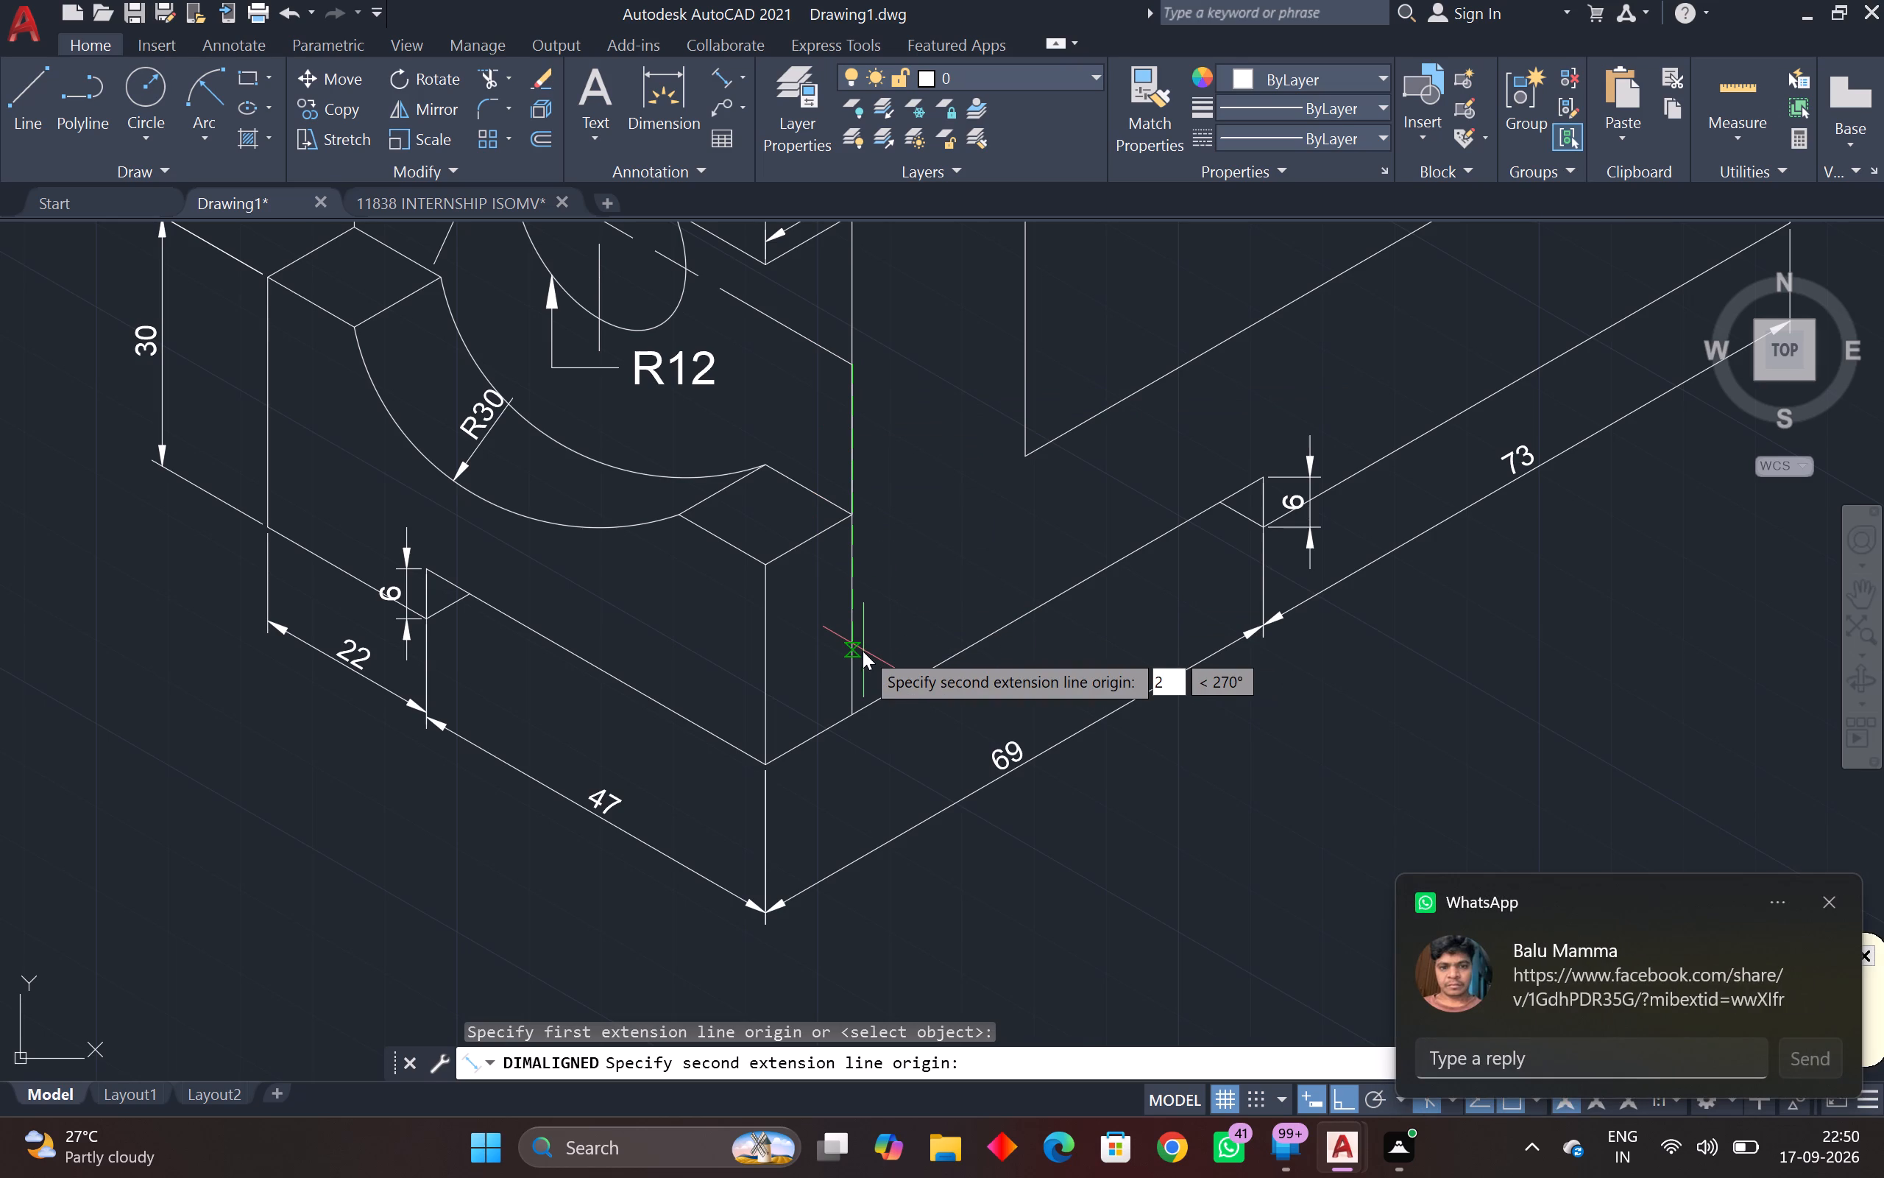
text(42)
key(Return)
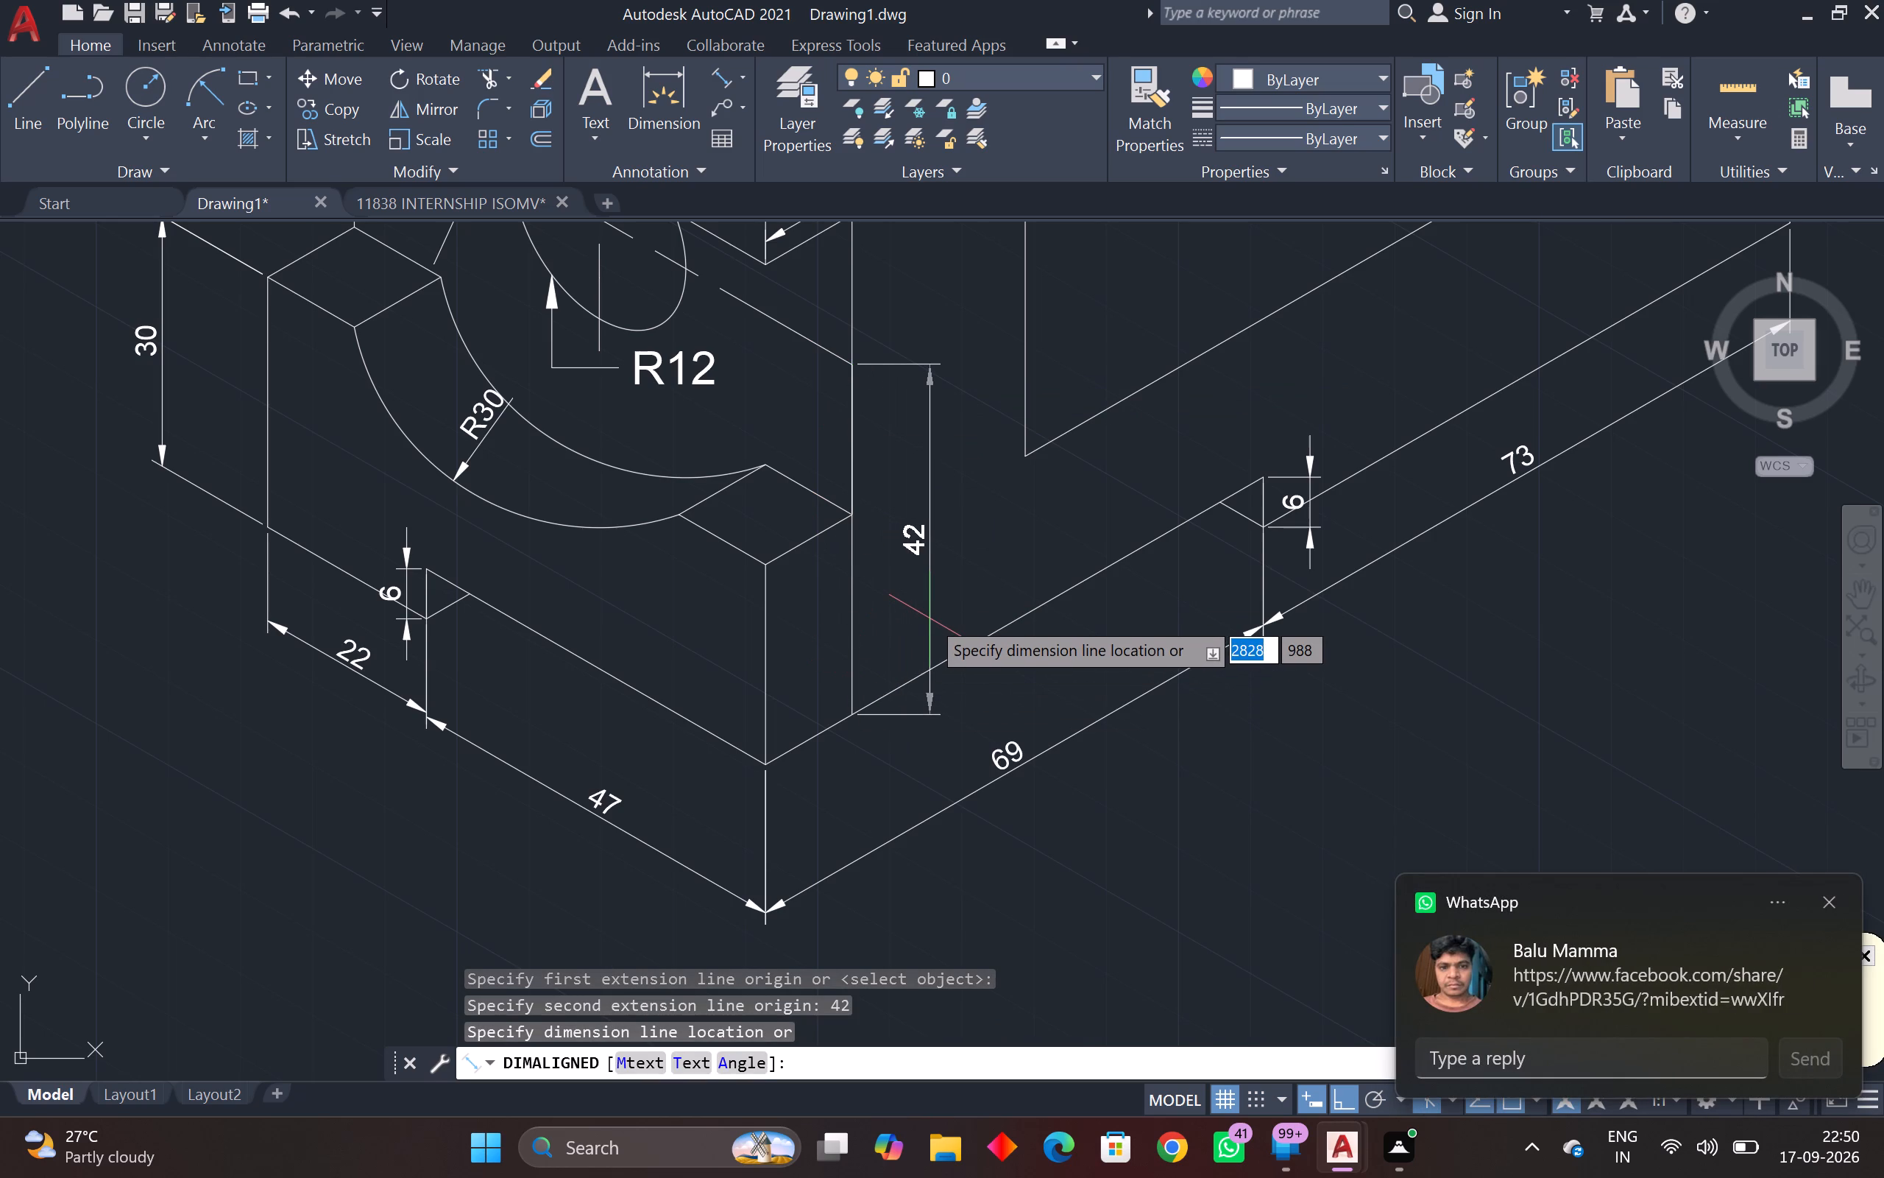
click(932, 617)
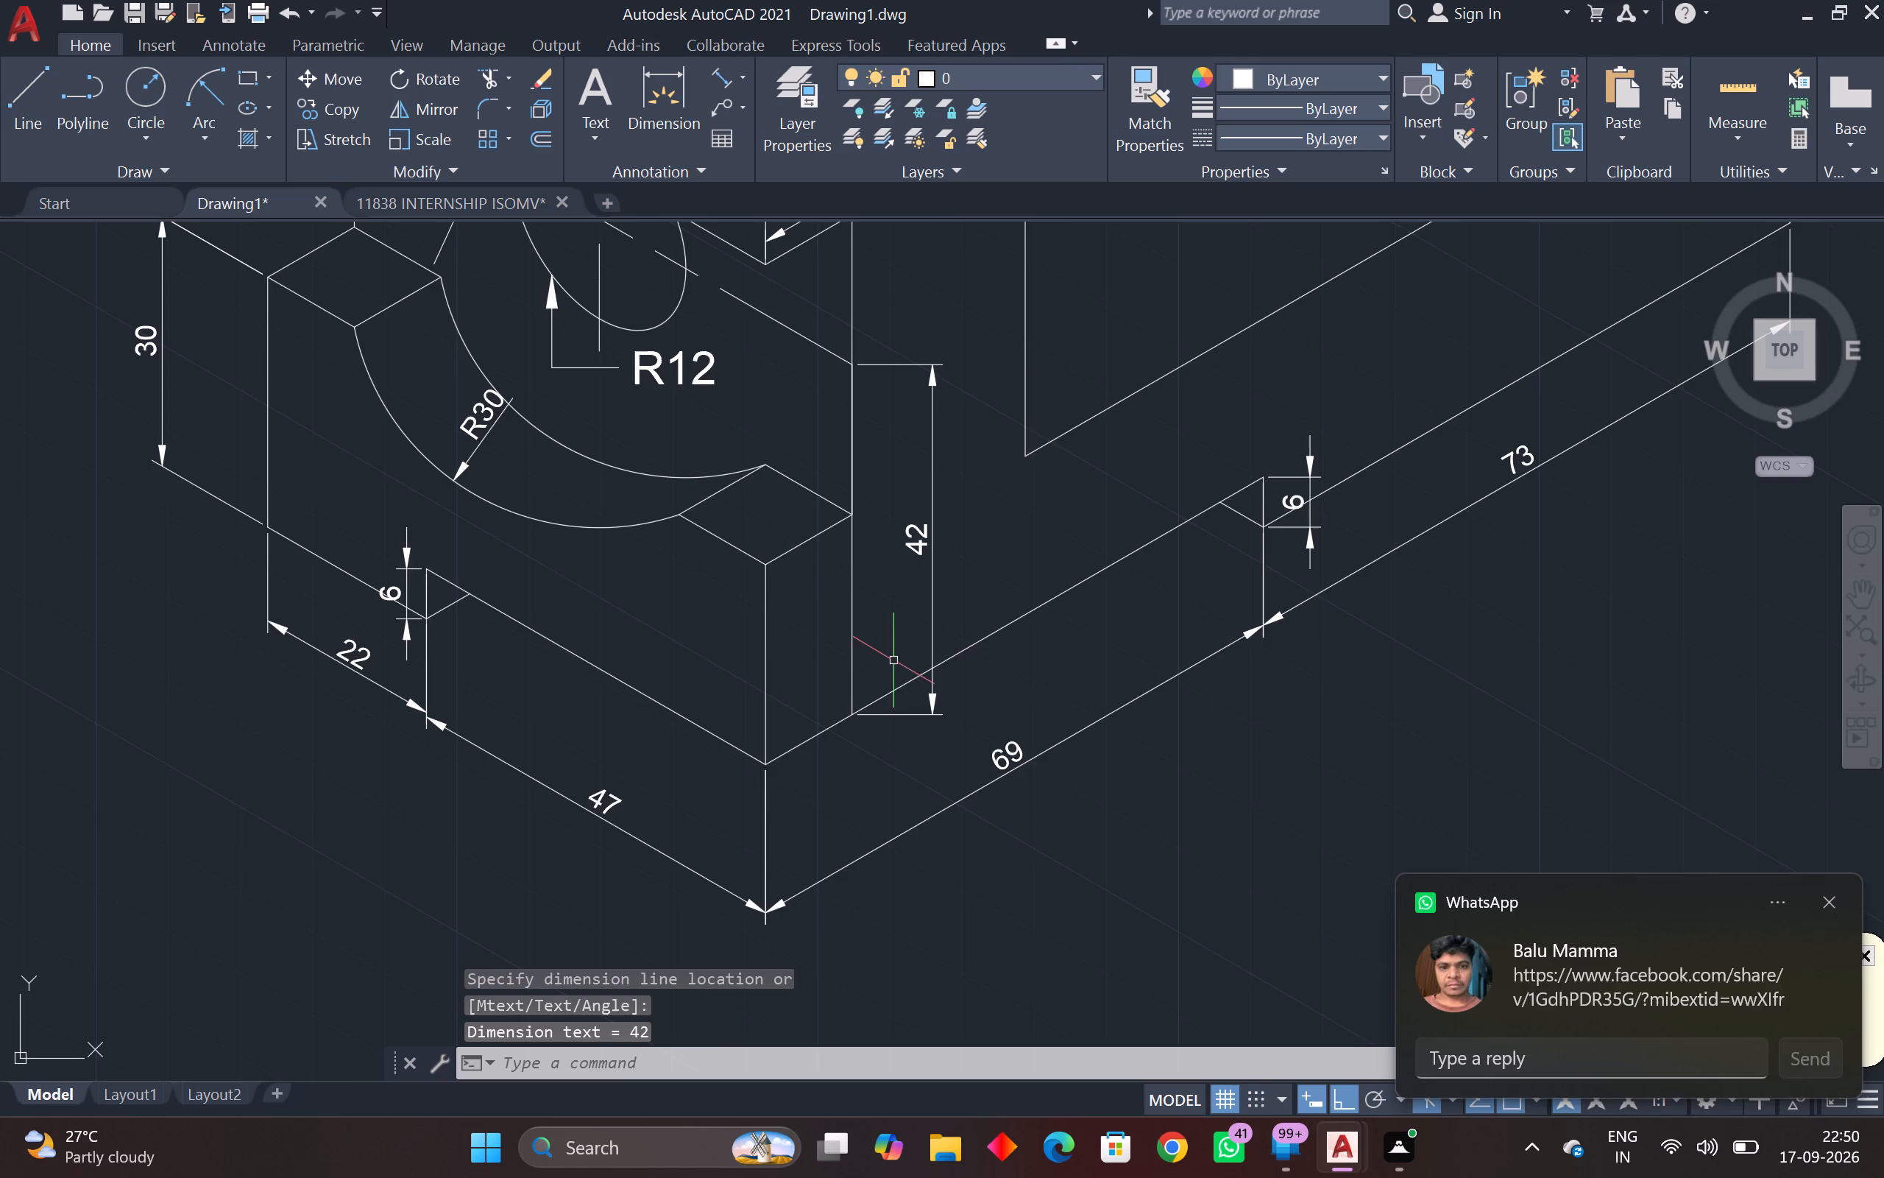
Oblique the 42 dimension and the notch-height dimension between 69 and 73 along the block's long lower edge direction, switching to the top isoplane.
scroll(901, 660, down, 1)
middle_drag(901, 660, 765, 733)
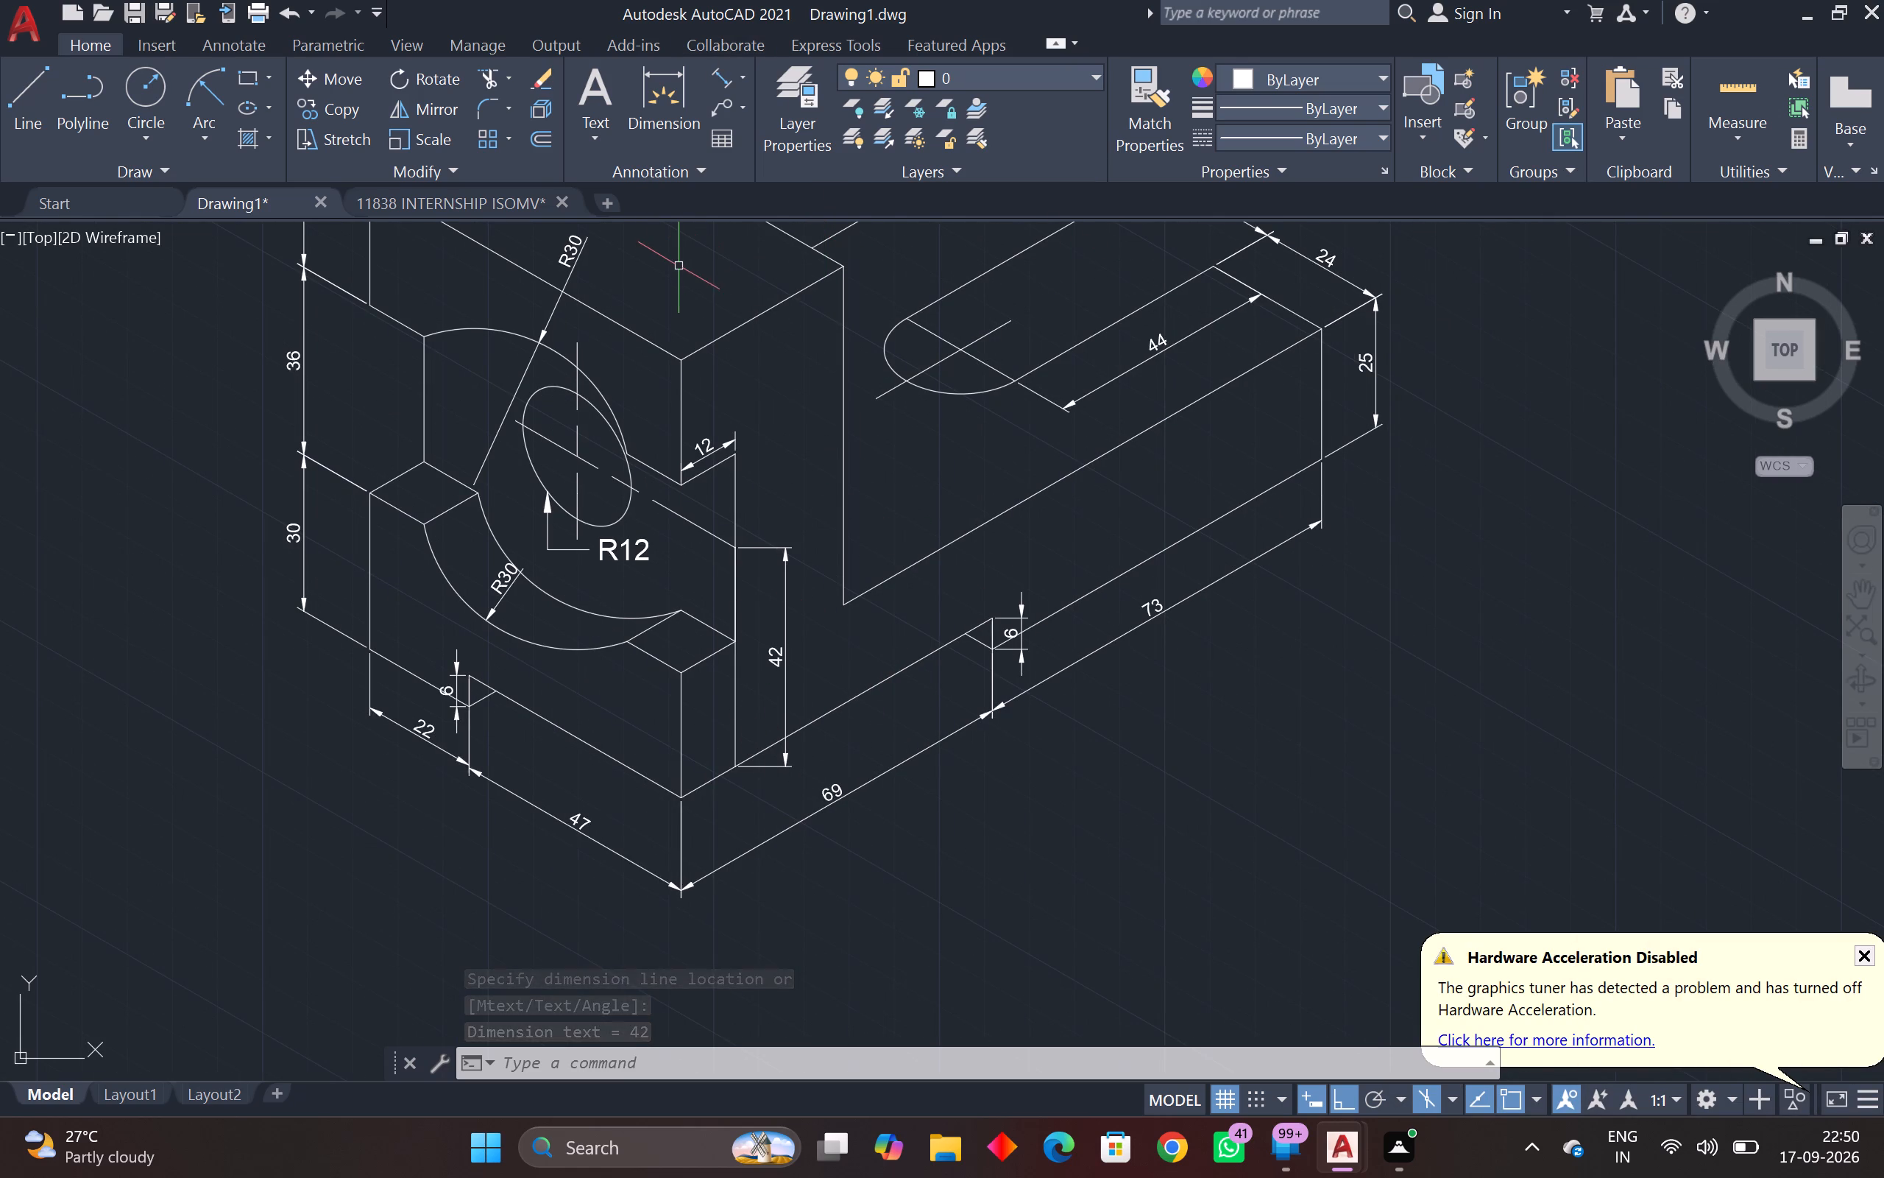
key(Escape)
text(DIM)
click(800, 364)
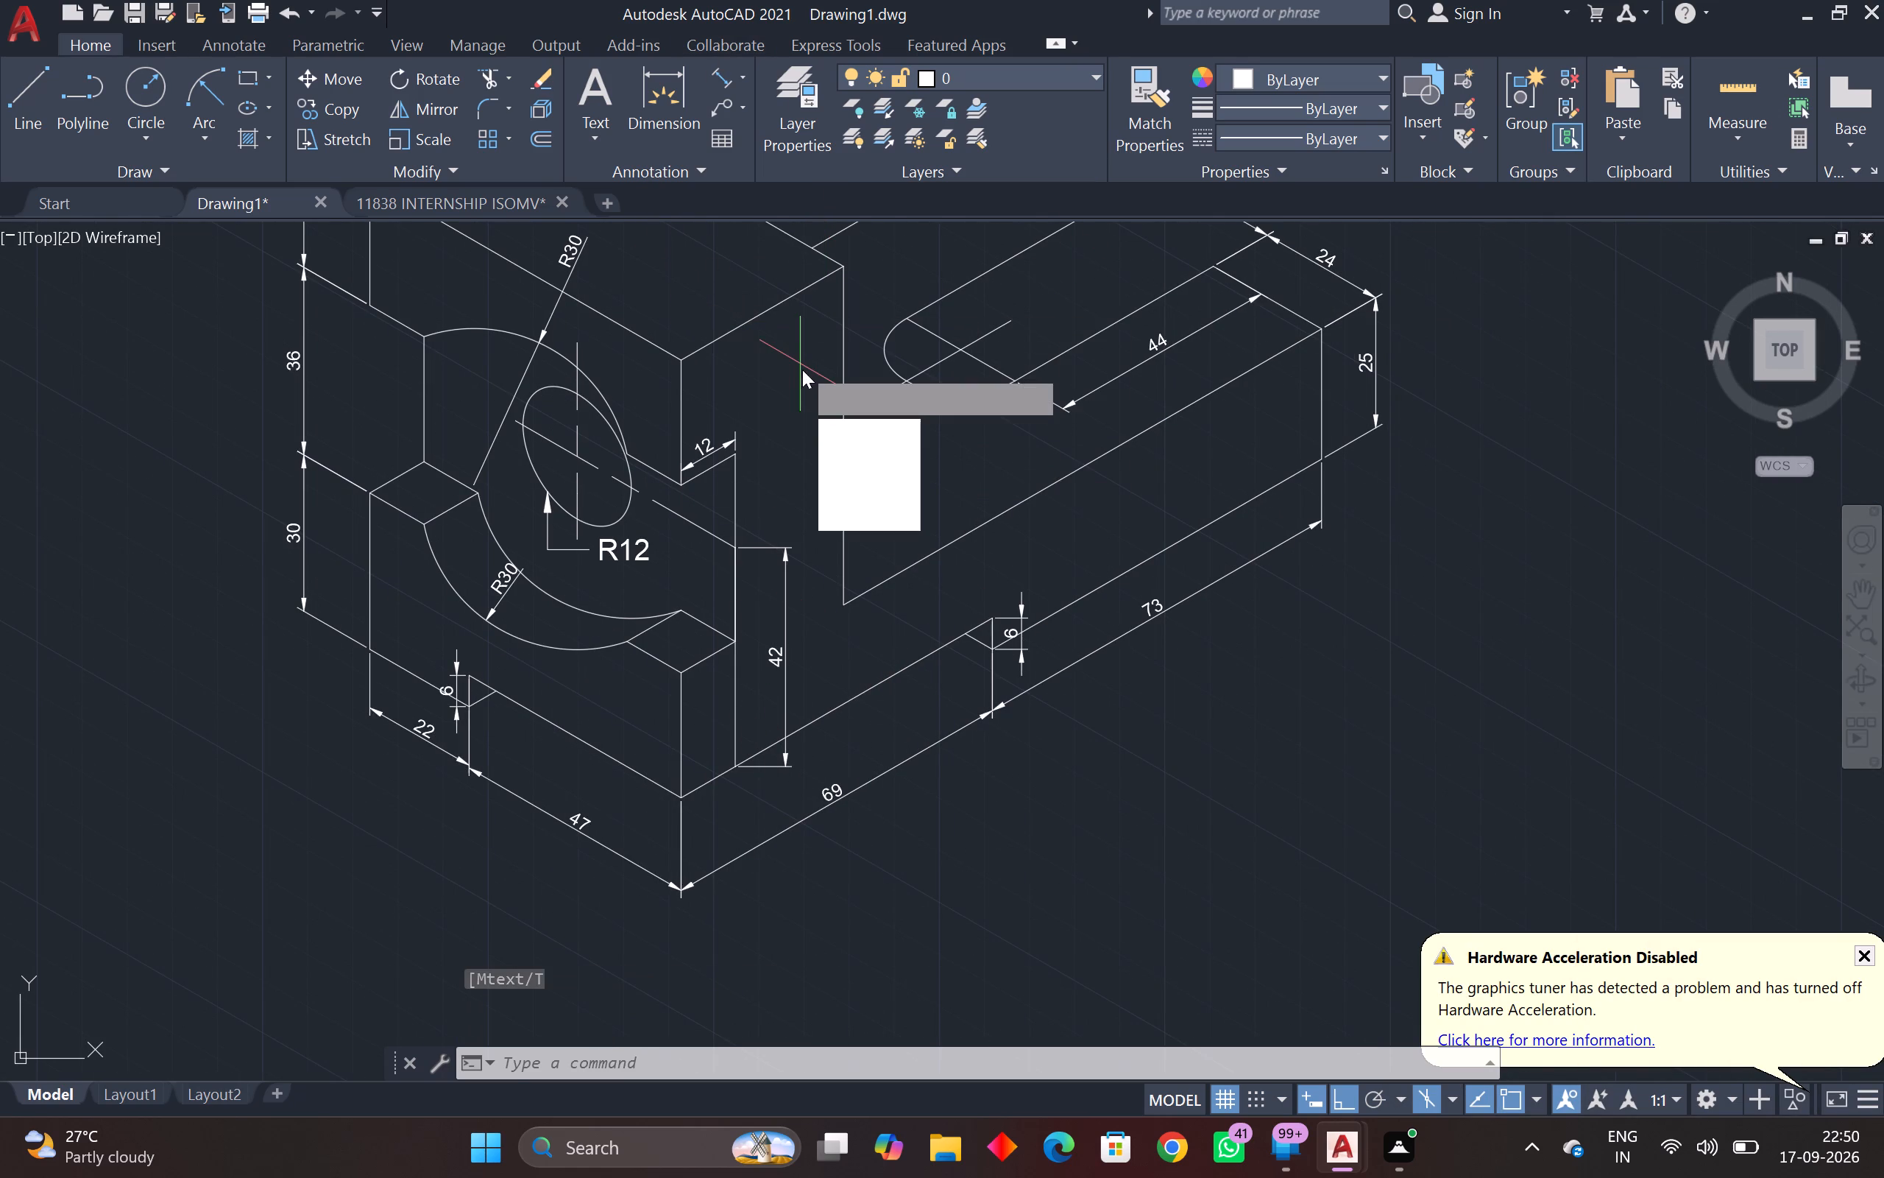
click(926, 532)
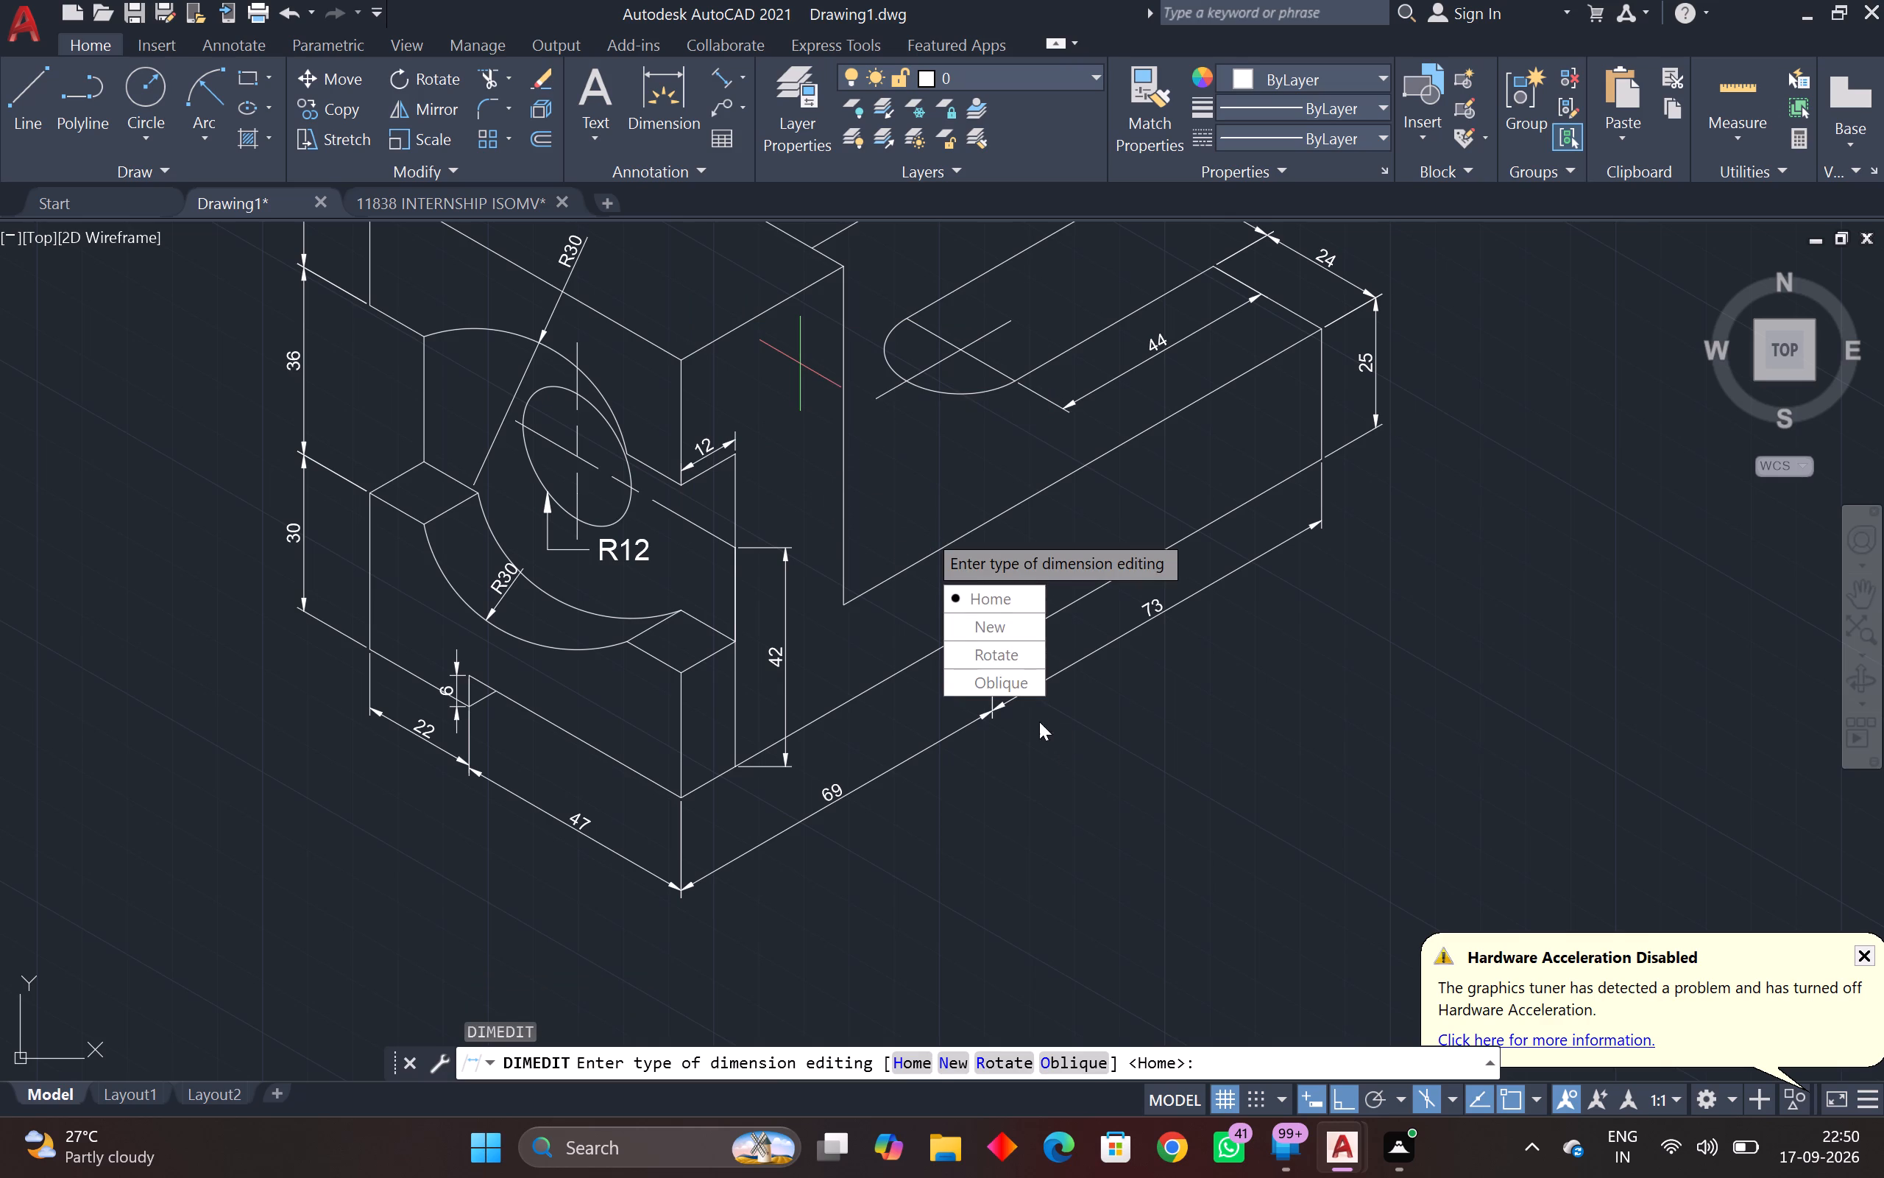
drag(1005, 670, 926, 532)
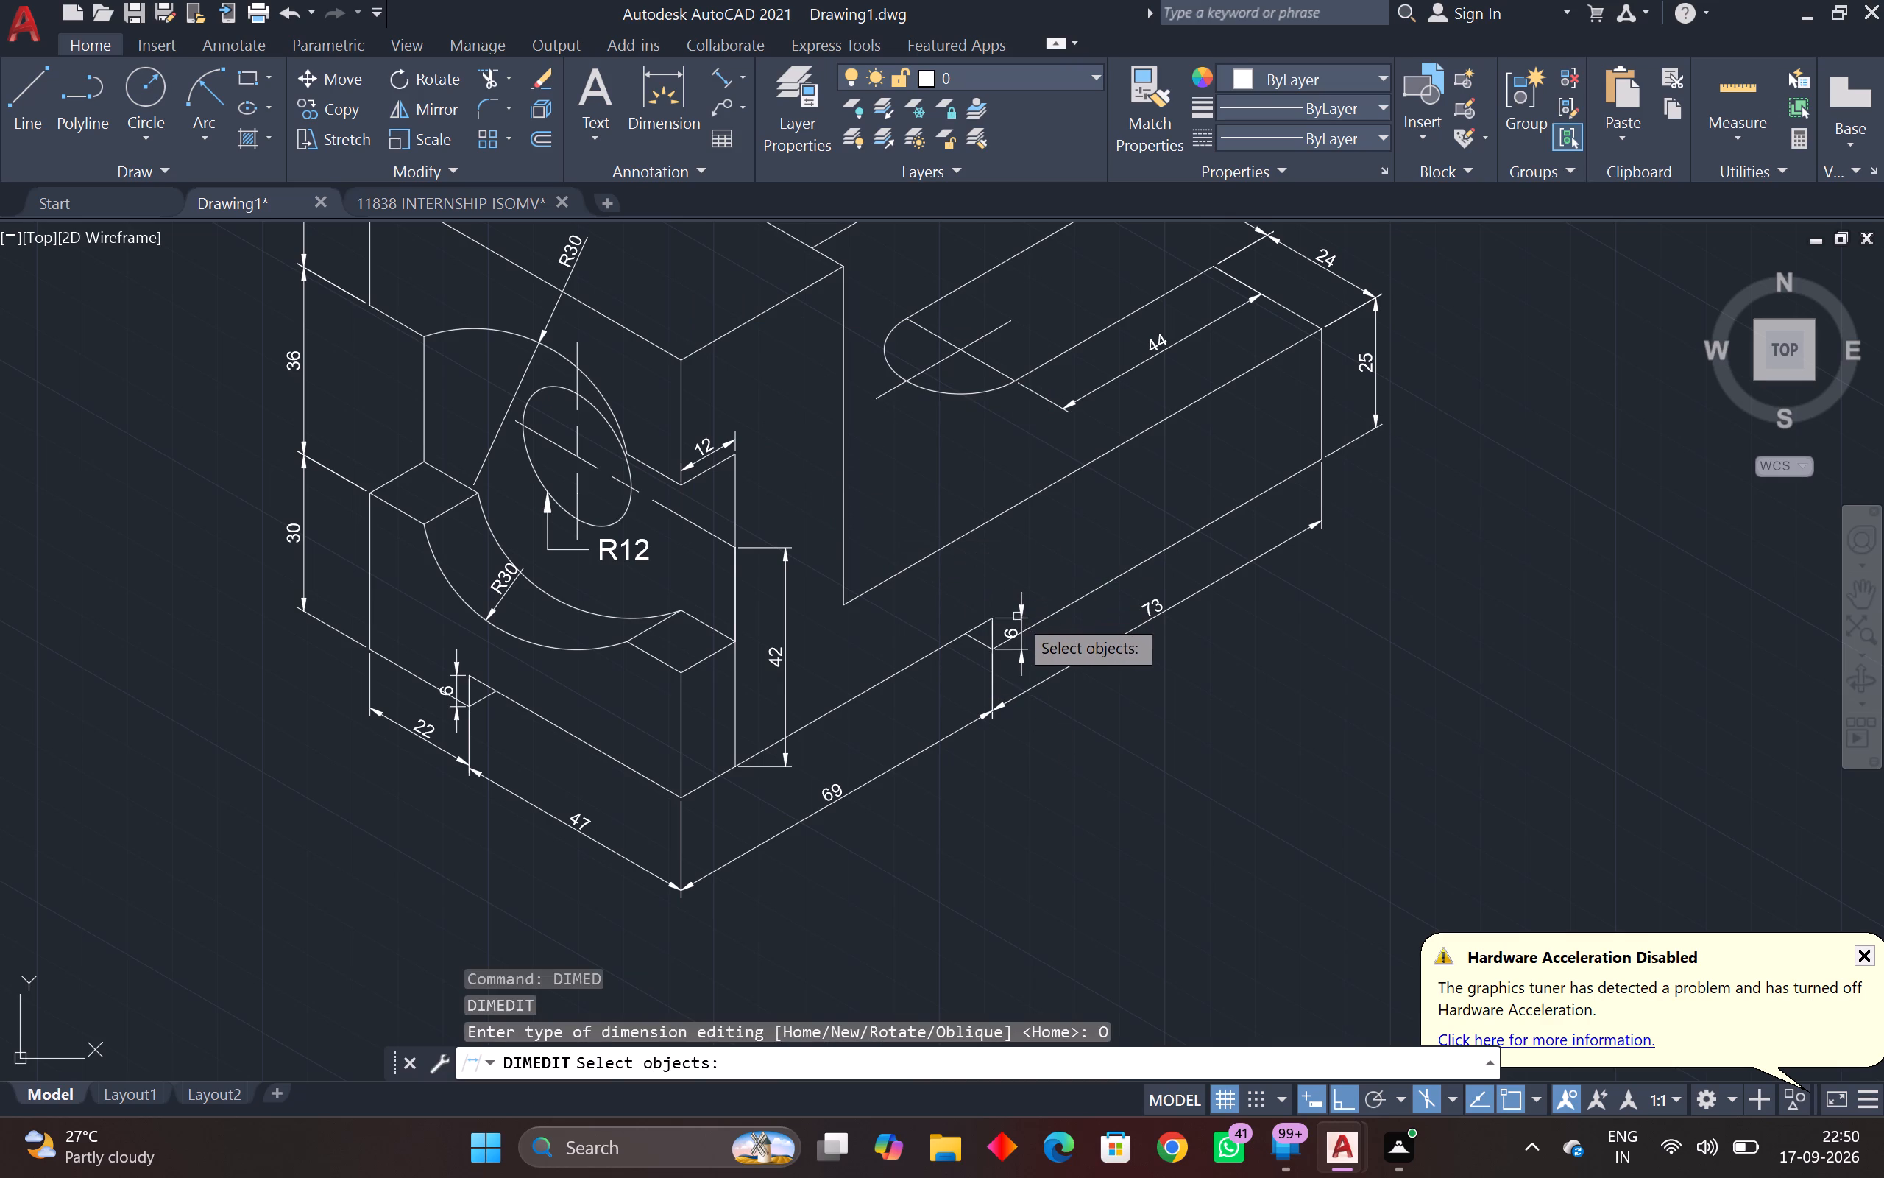
click(1017, 616)
click(787, 665)
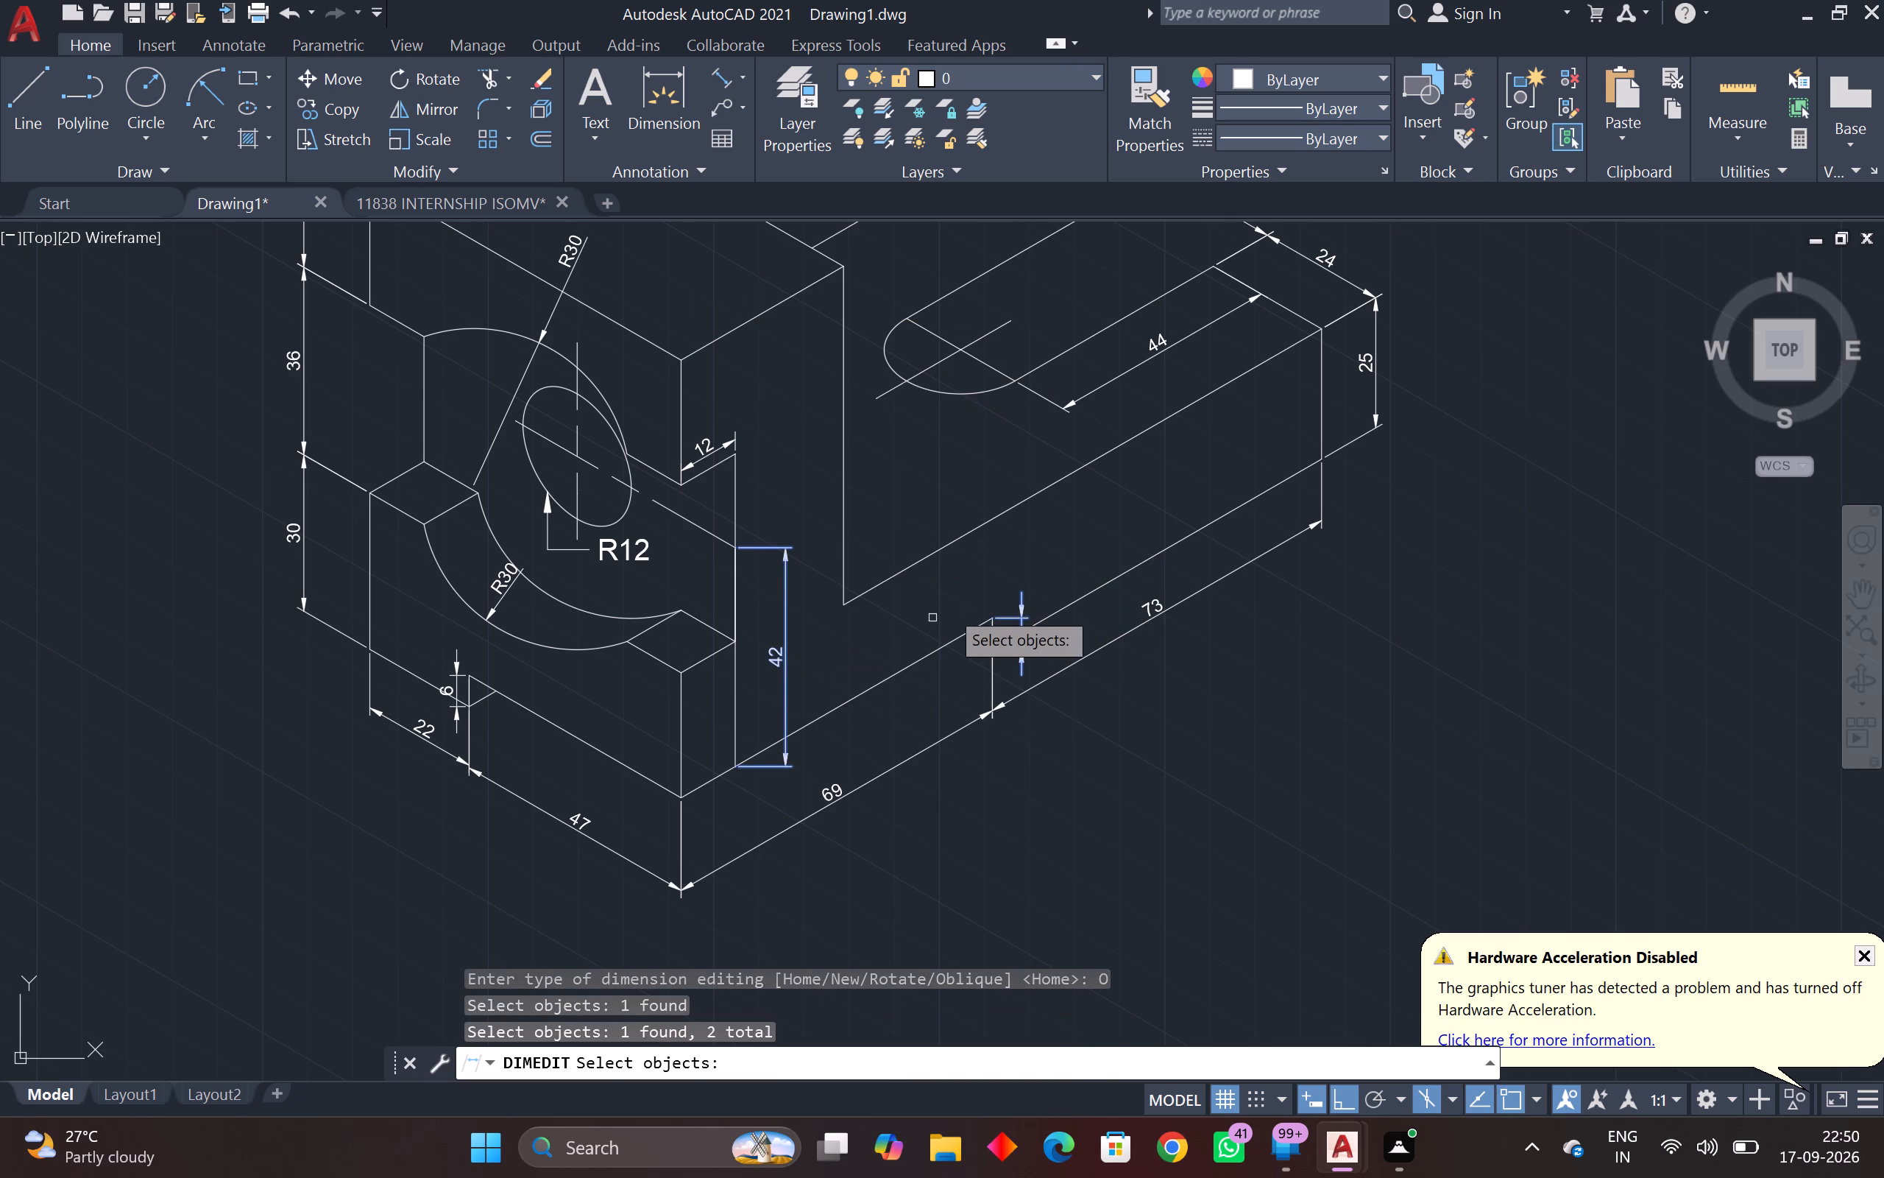
key(space)
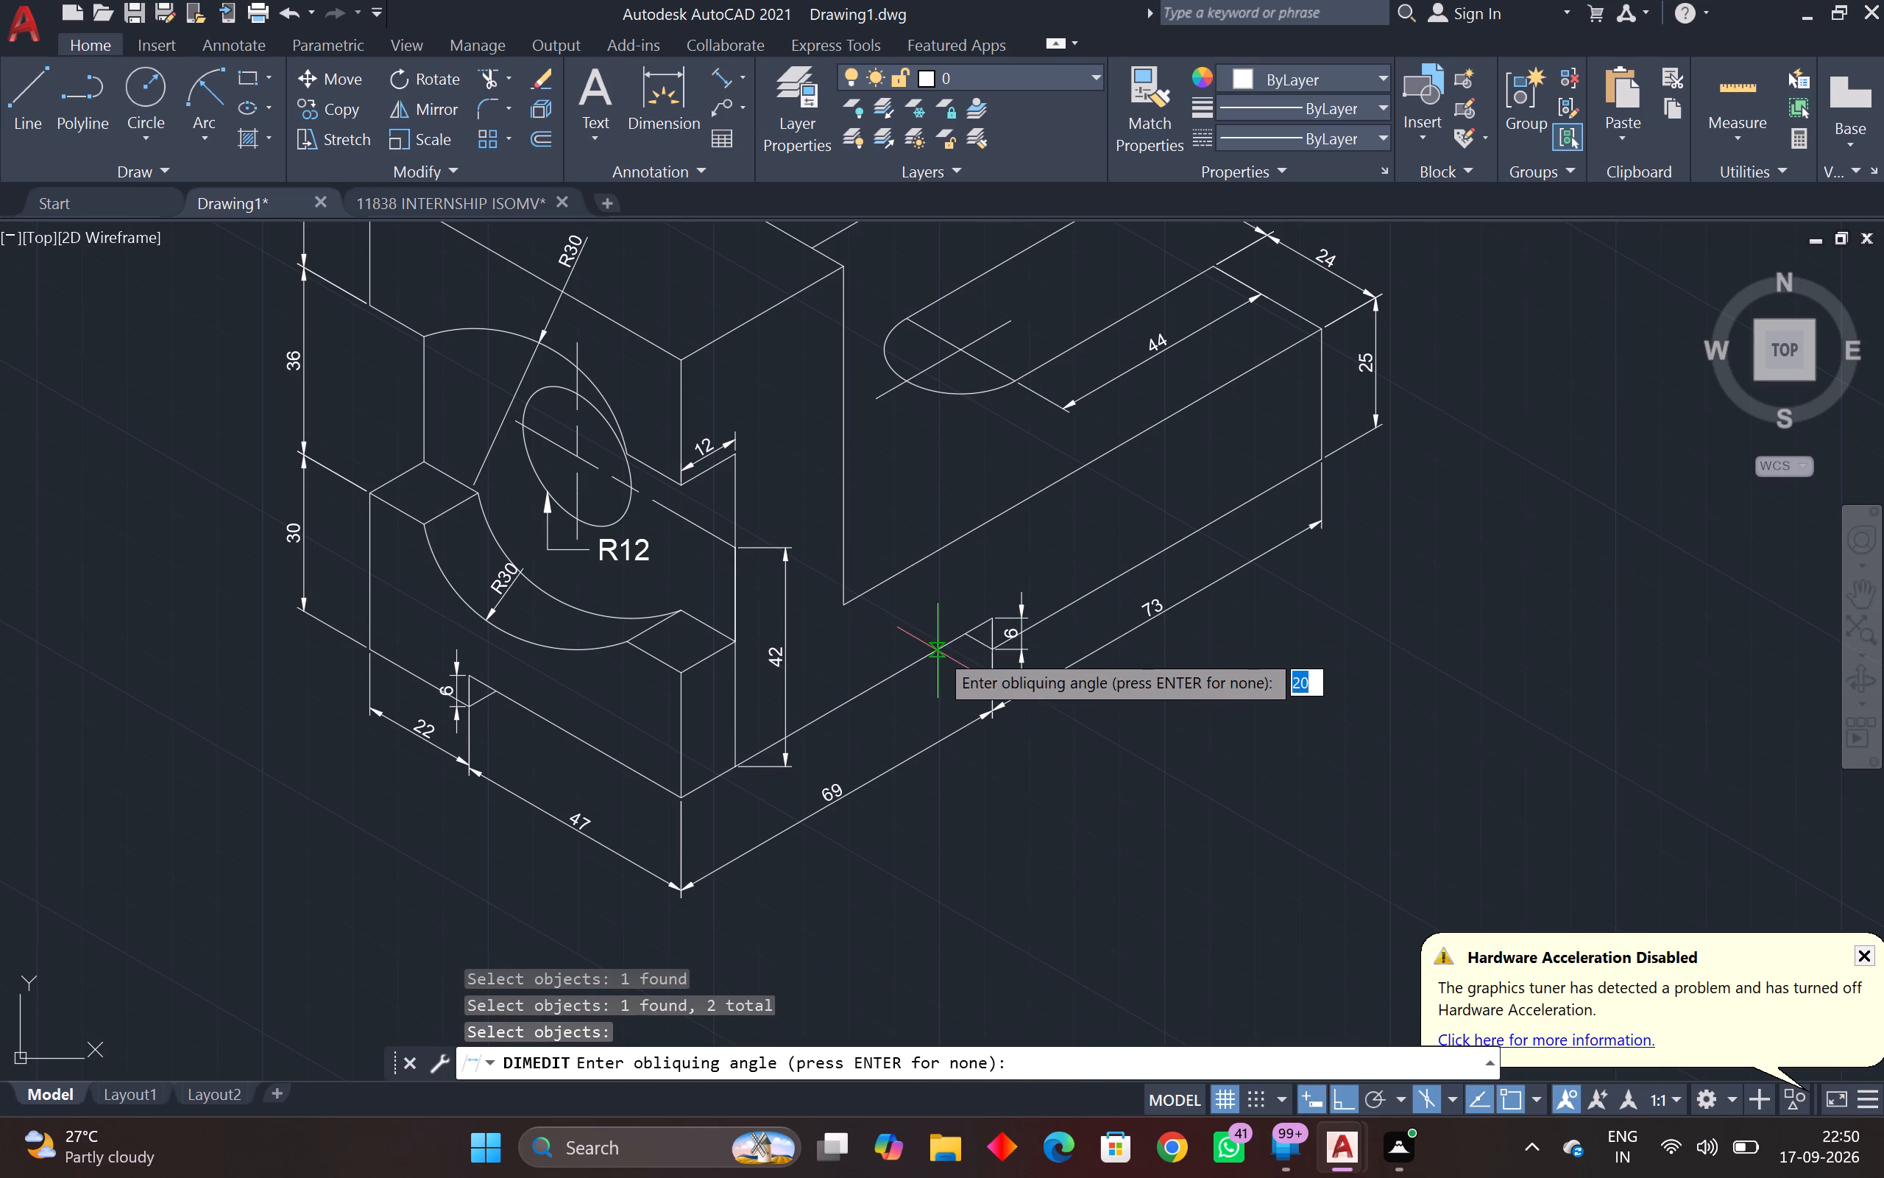
click(938, 651)
key(F5)
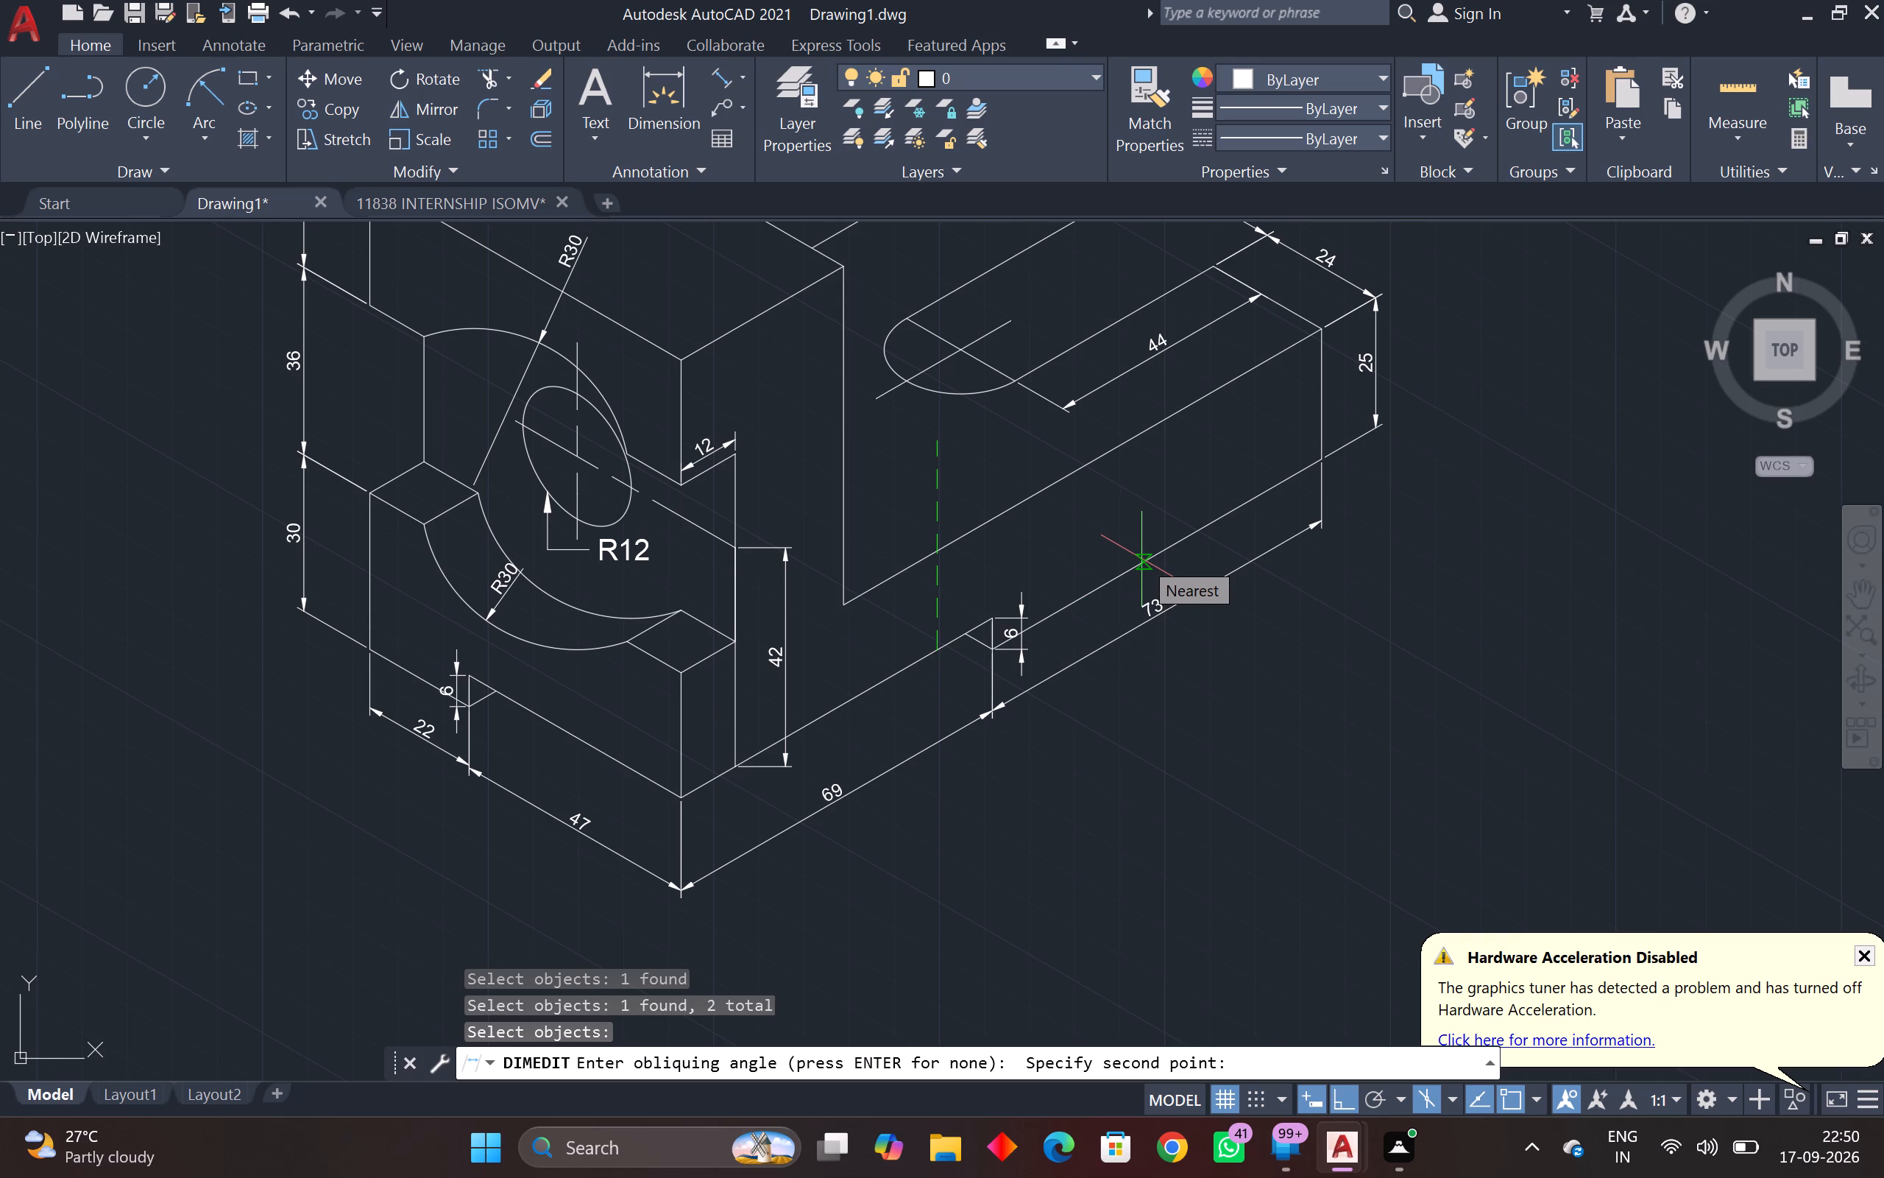
click(1159, 545)
Oblique the notch-height dimension above the 22 dimension along the block's short lower edge, at 150°.
middle_drag(703, 668, 1083, 591)
key(space)
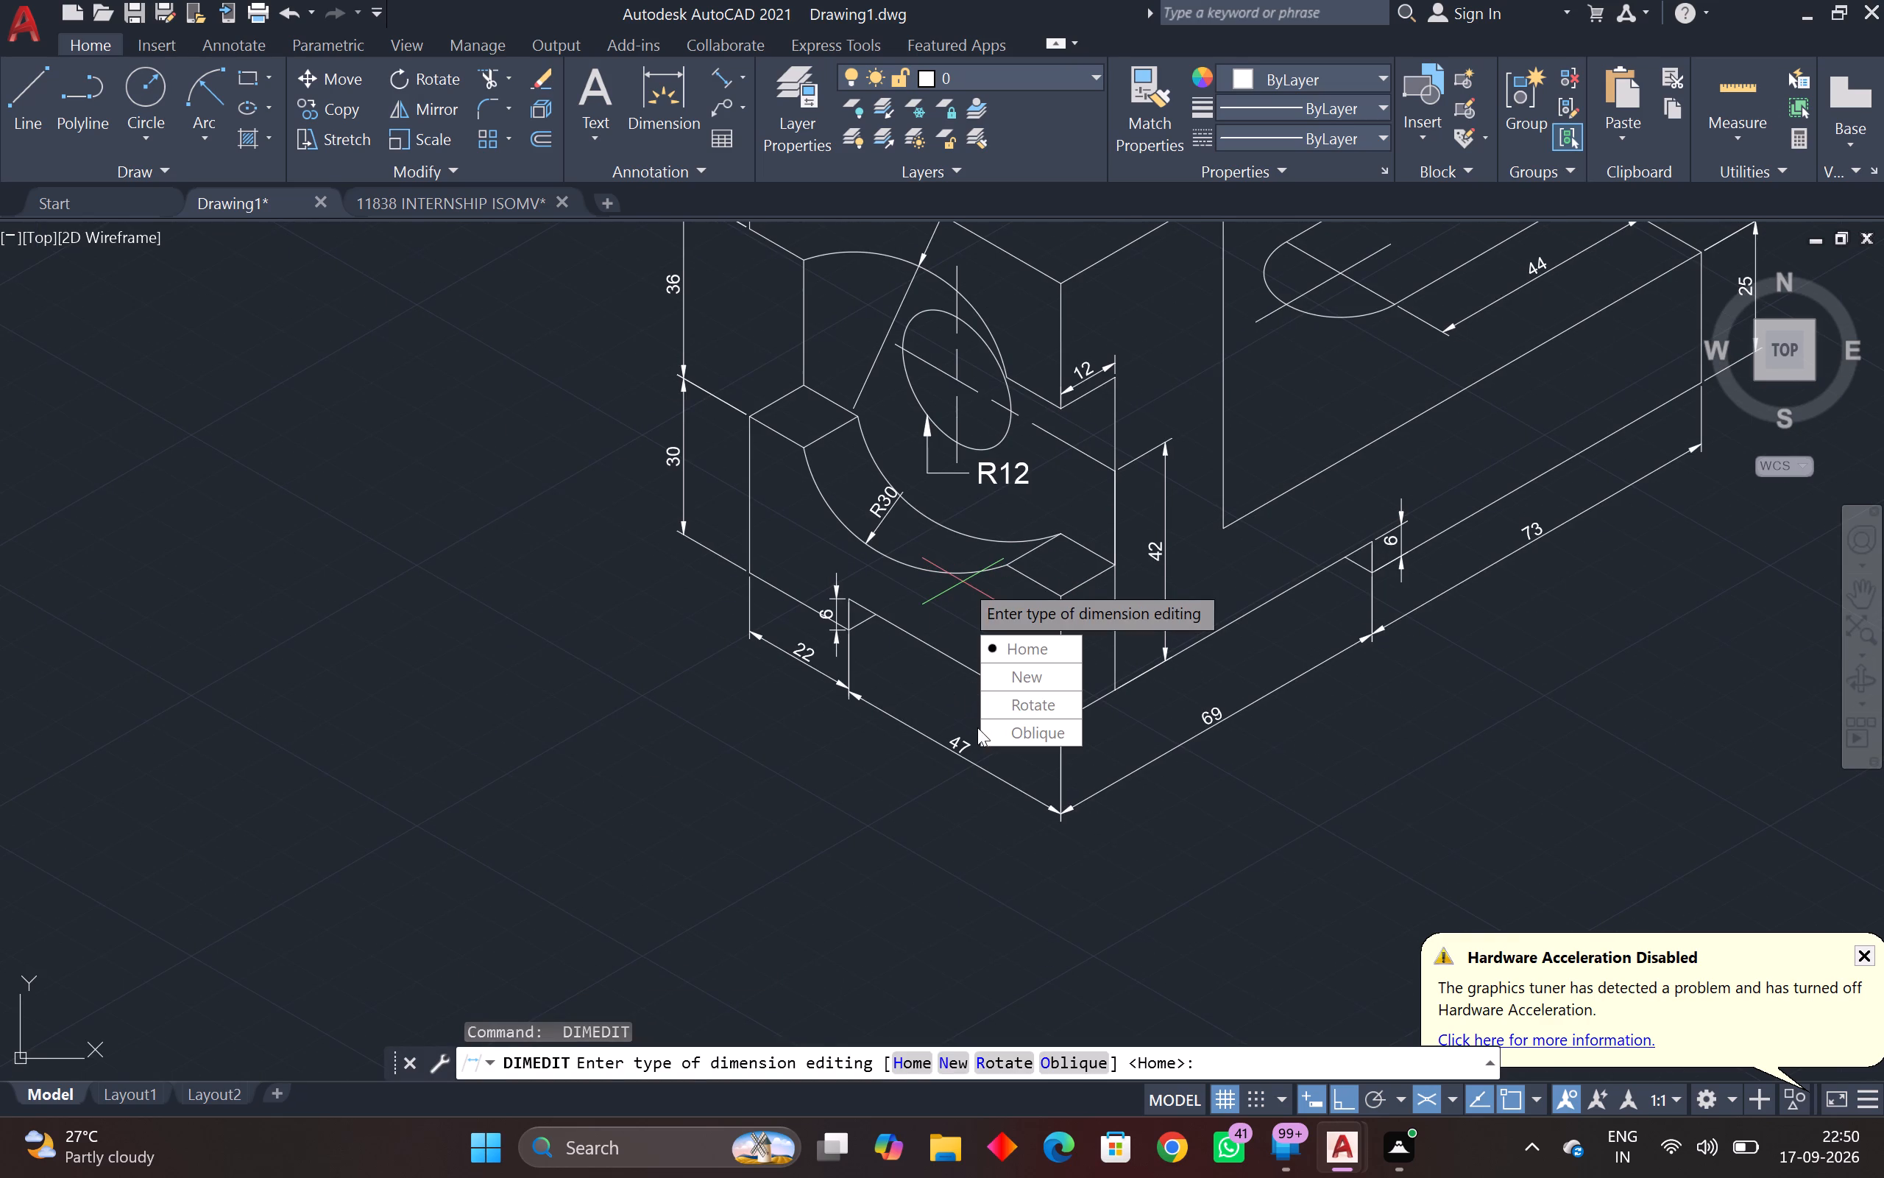
drag(985, 731, 963, 582)
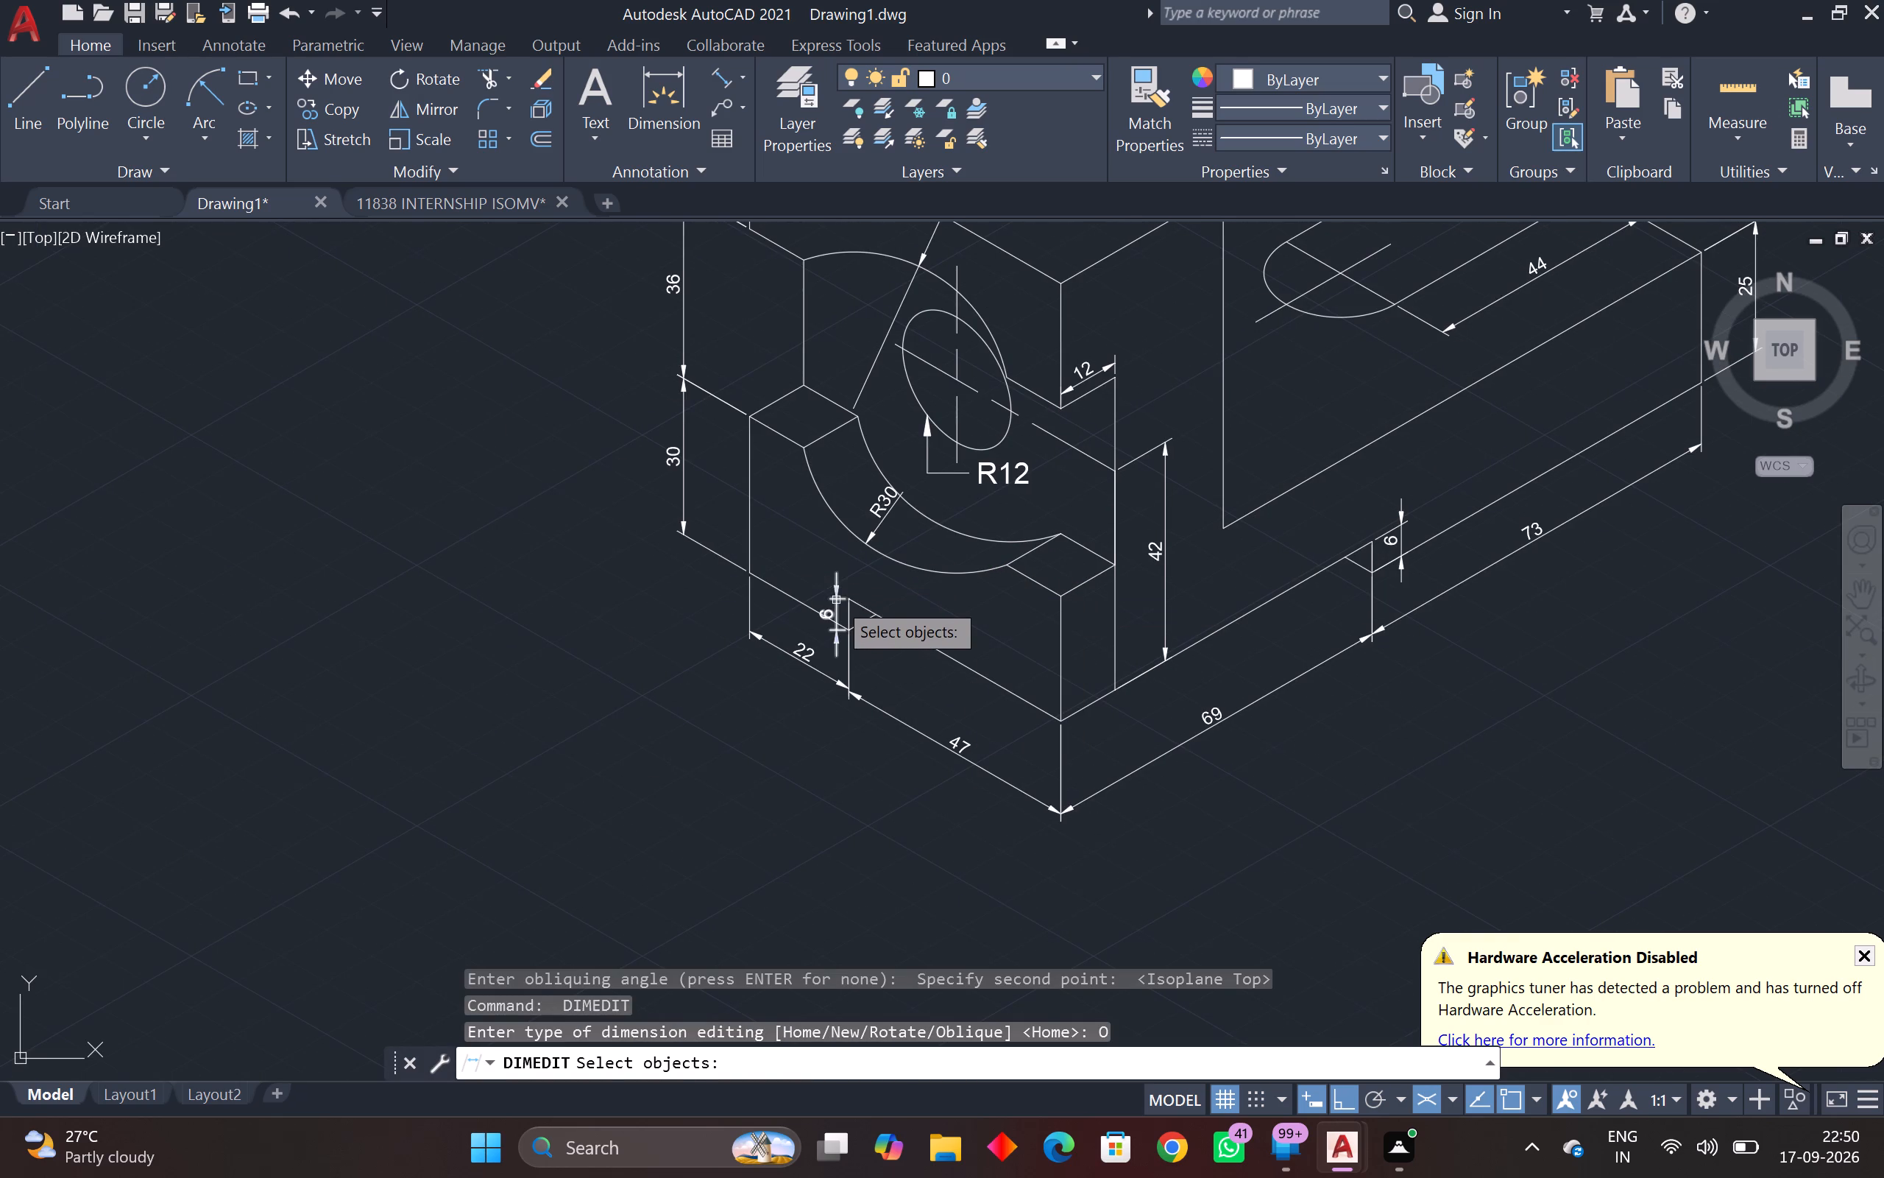
click(836, 600)
key(space)
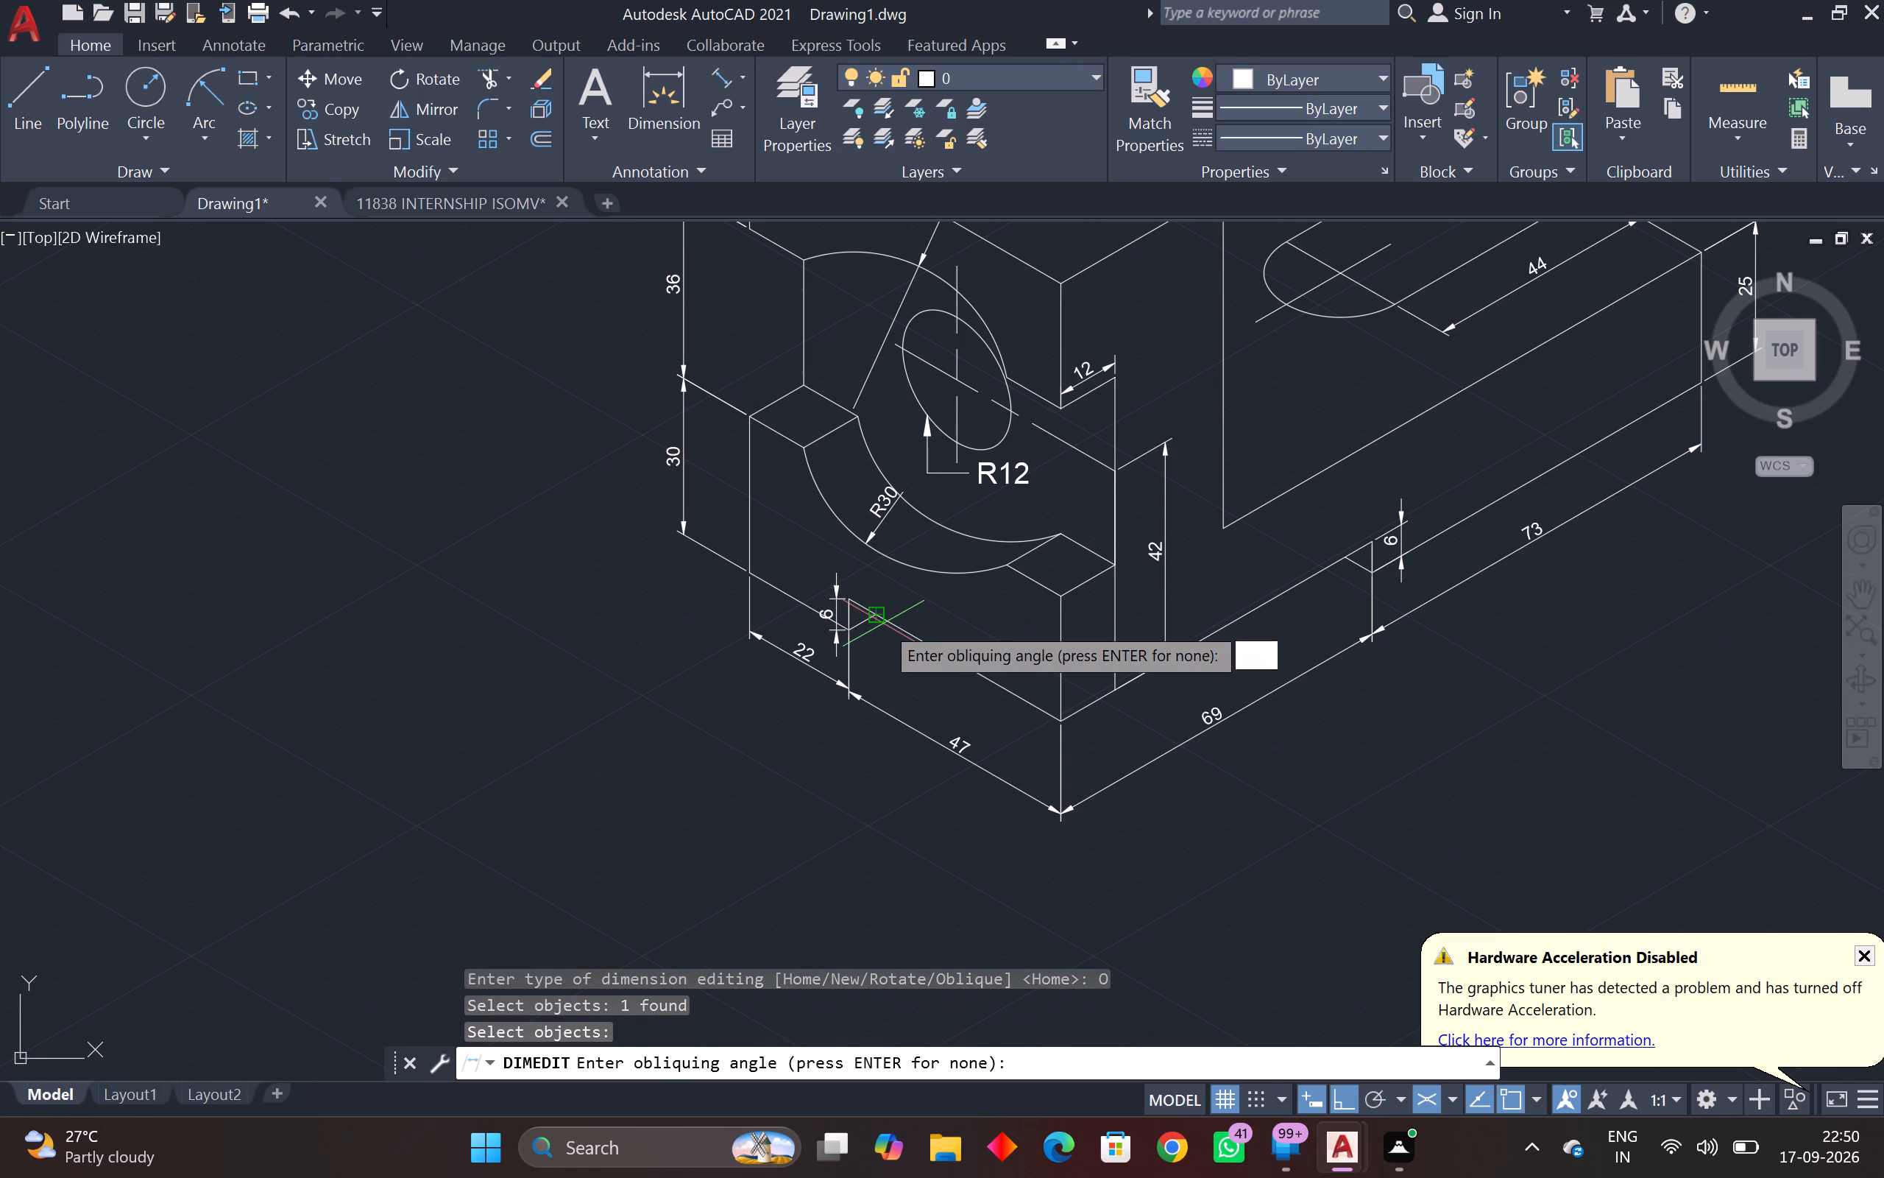
click(879, 617)
click(796, 577)
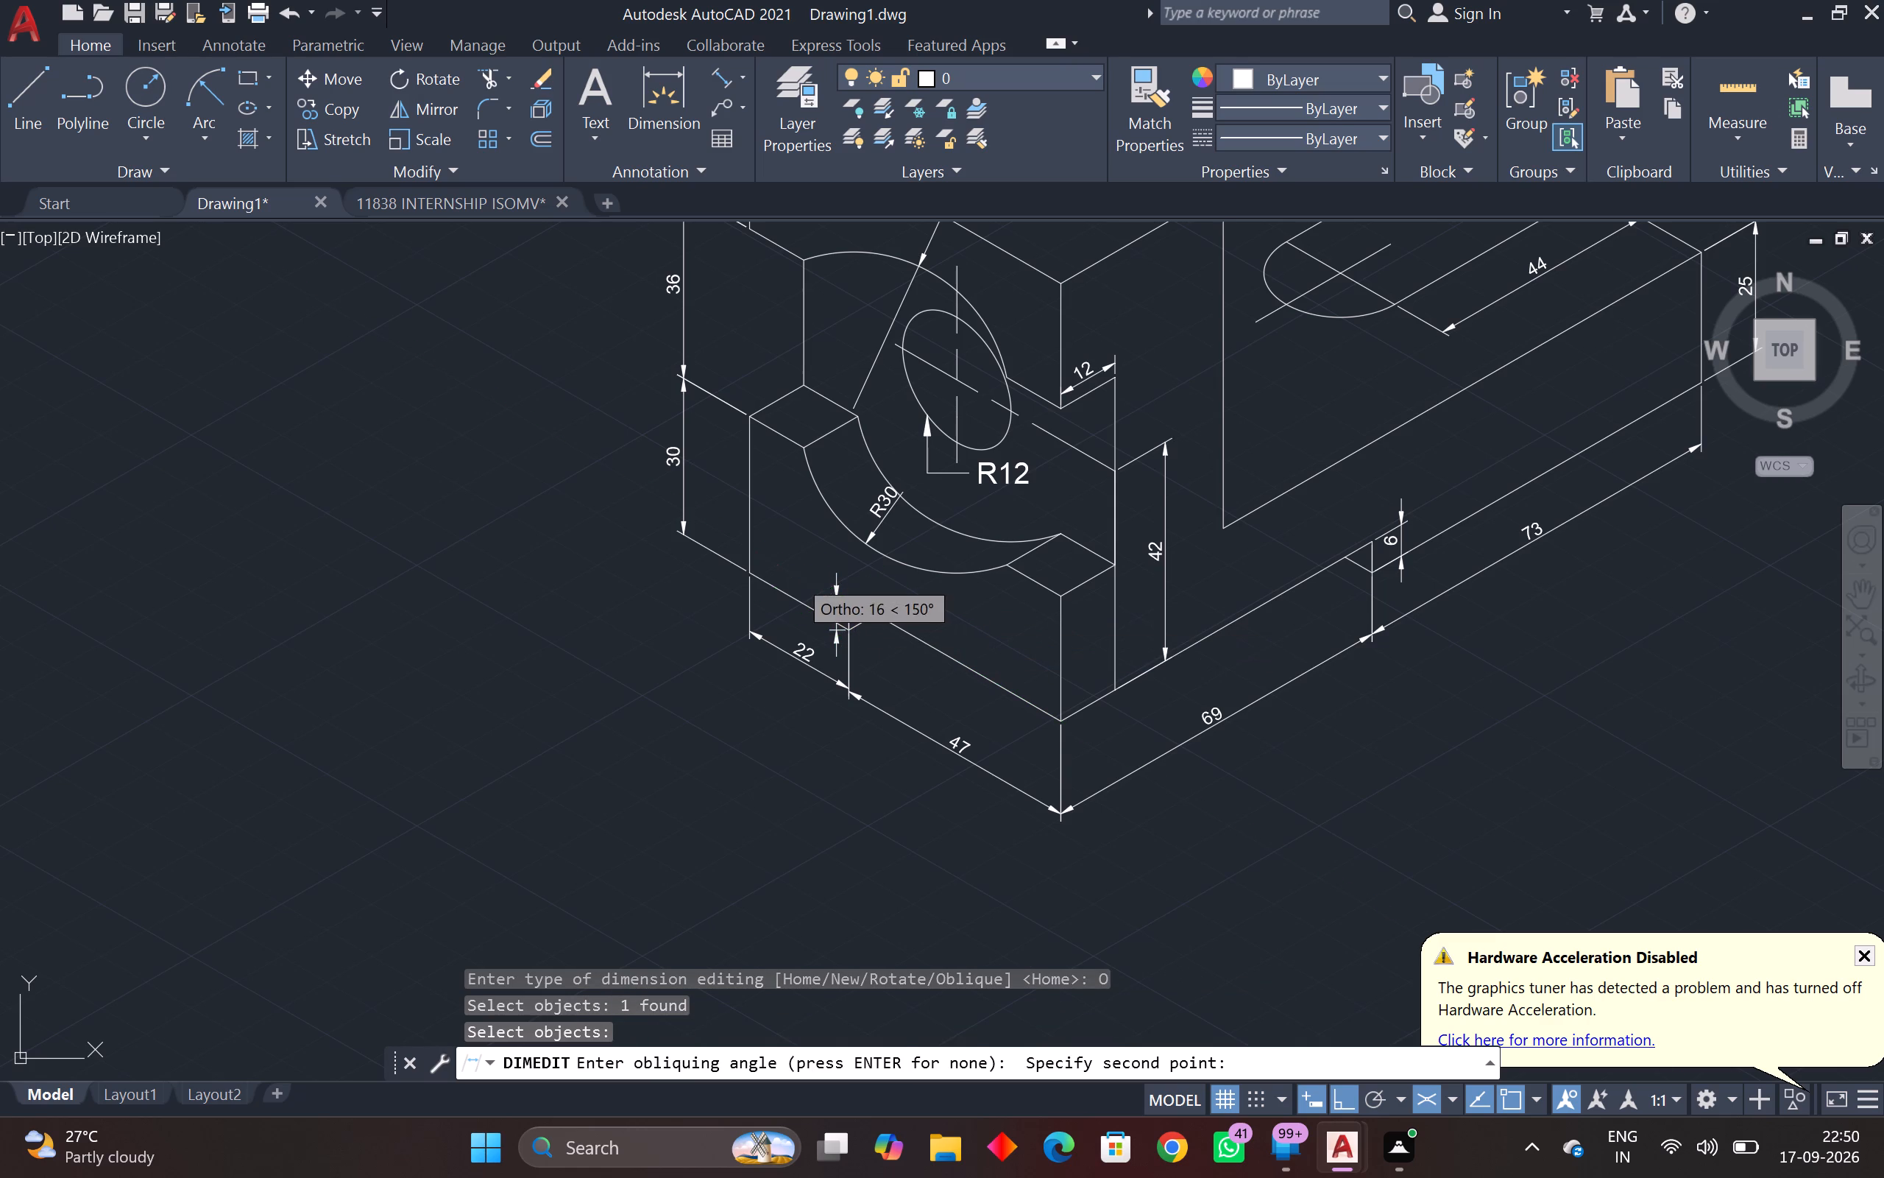
key(Escape)
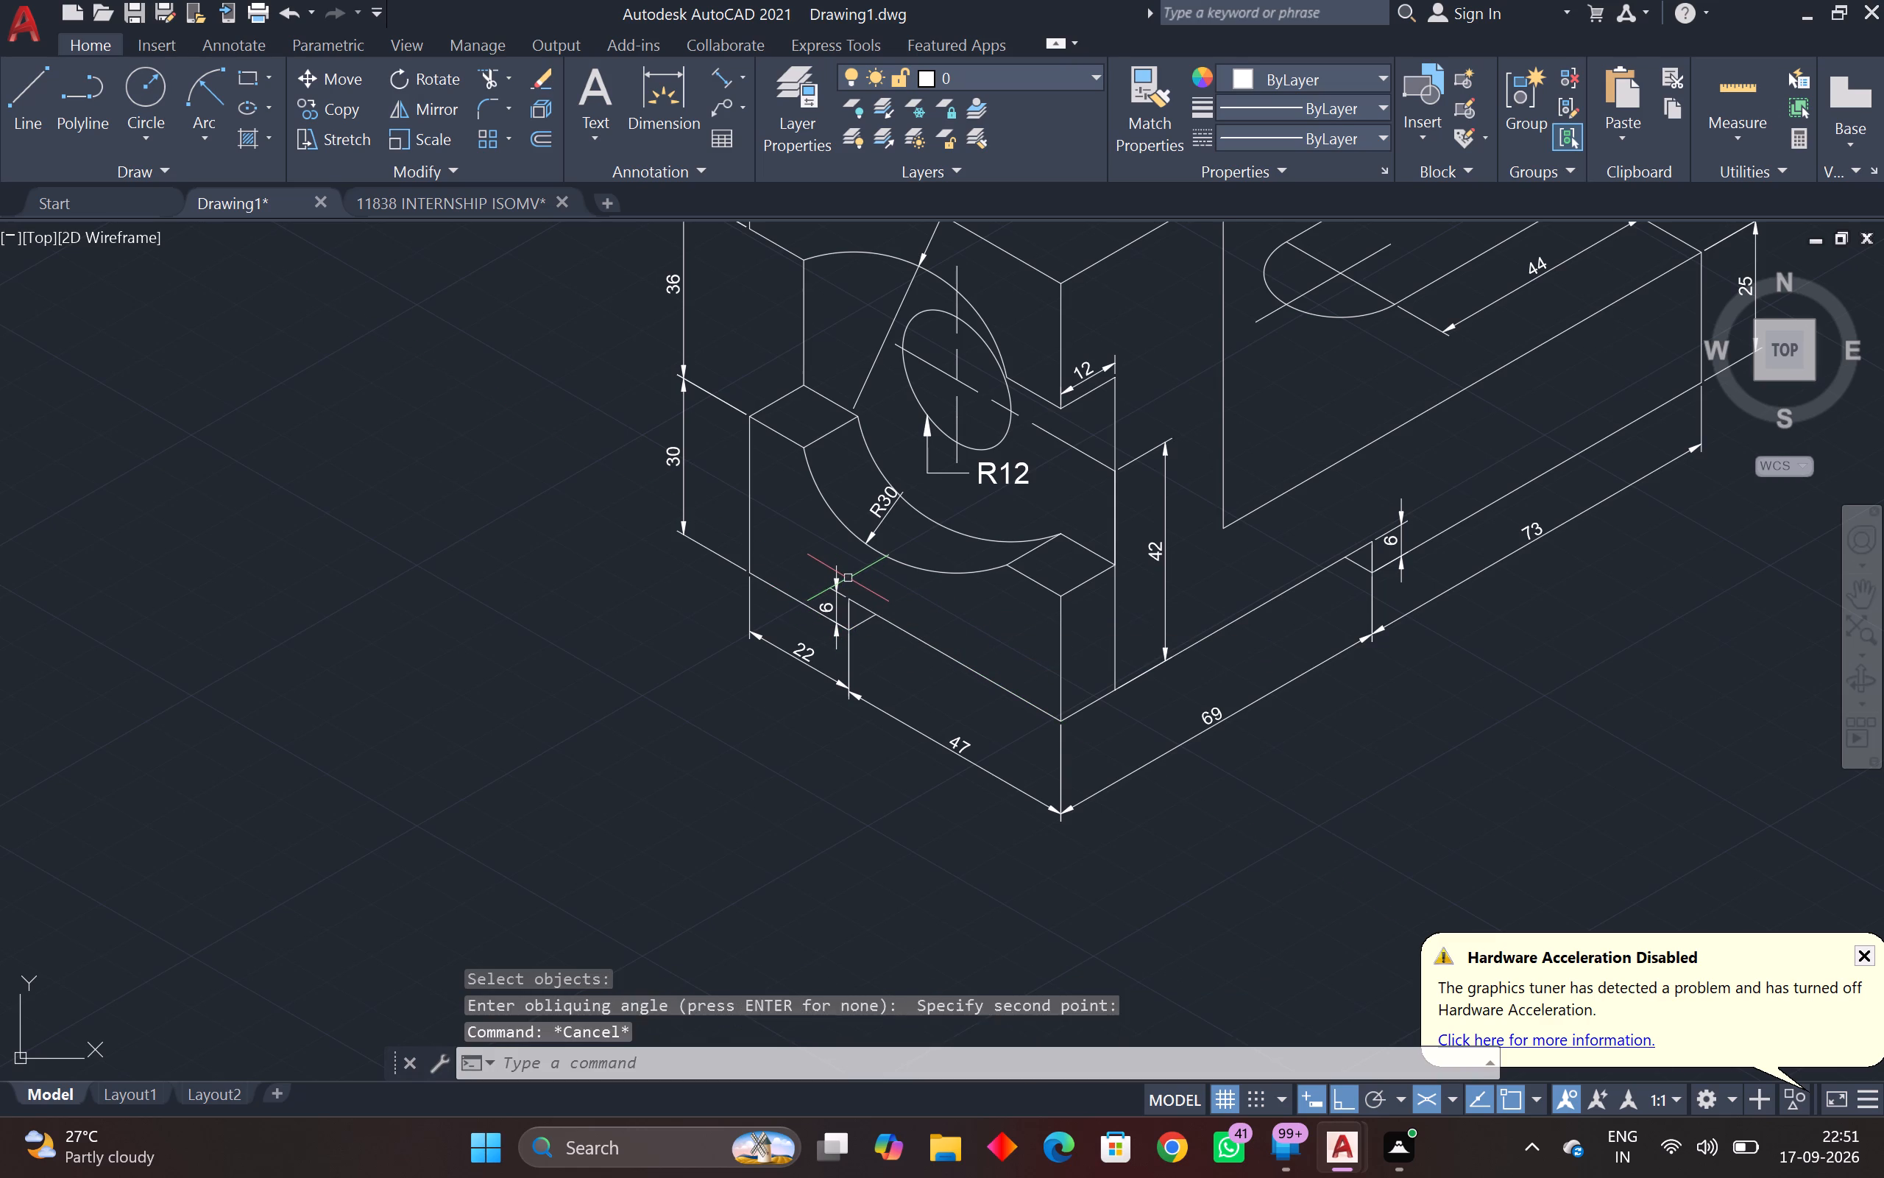
key(Escape)
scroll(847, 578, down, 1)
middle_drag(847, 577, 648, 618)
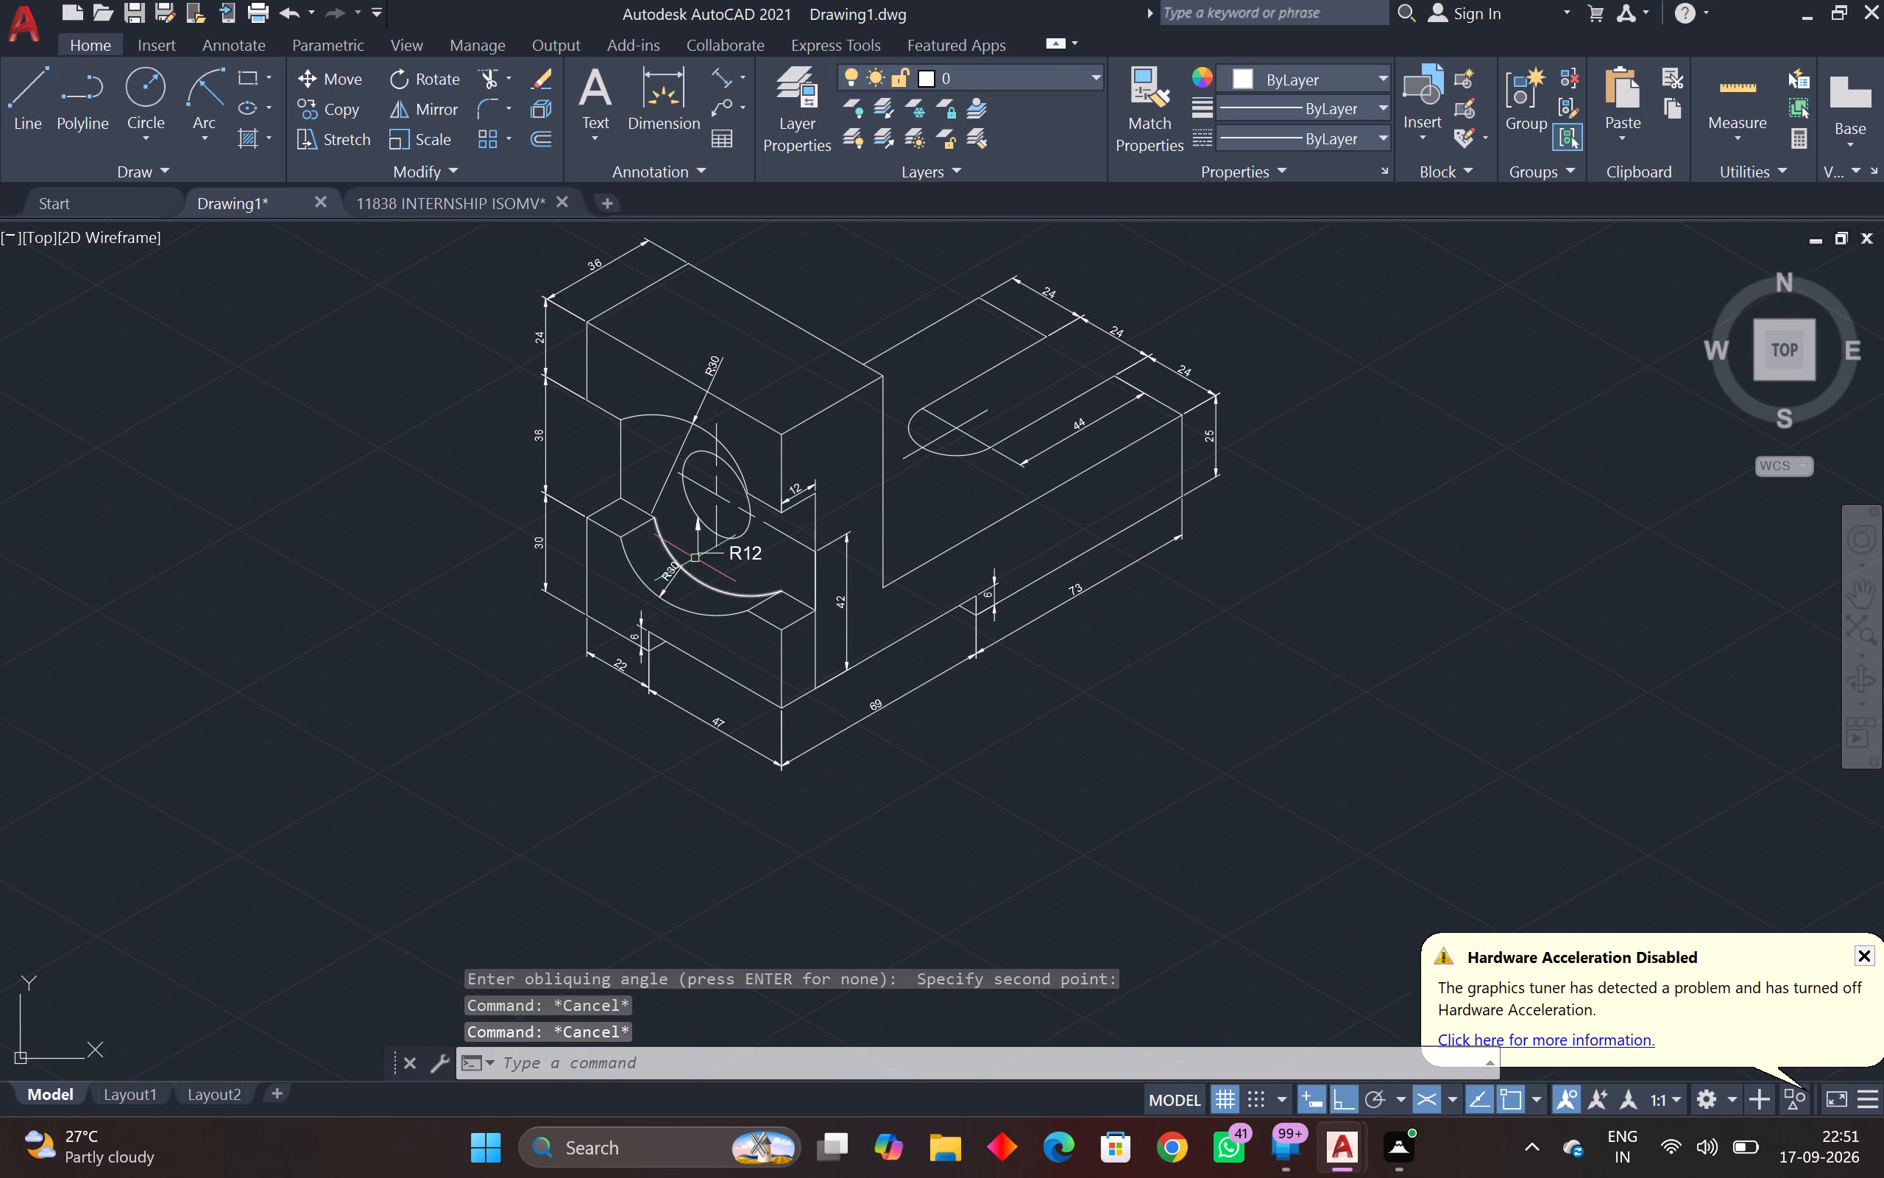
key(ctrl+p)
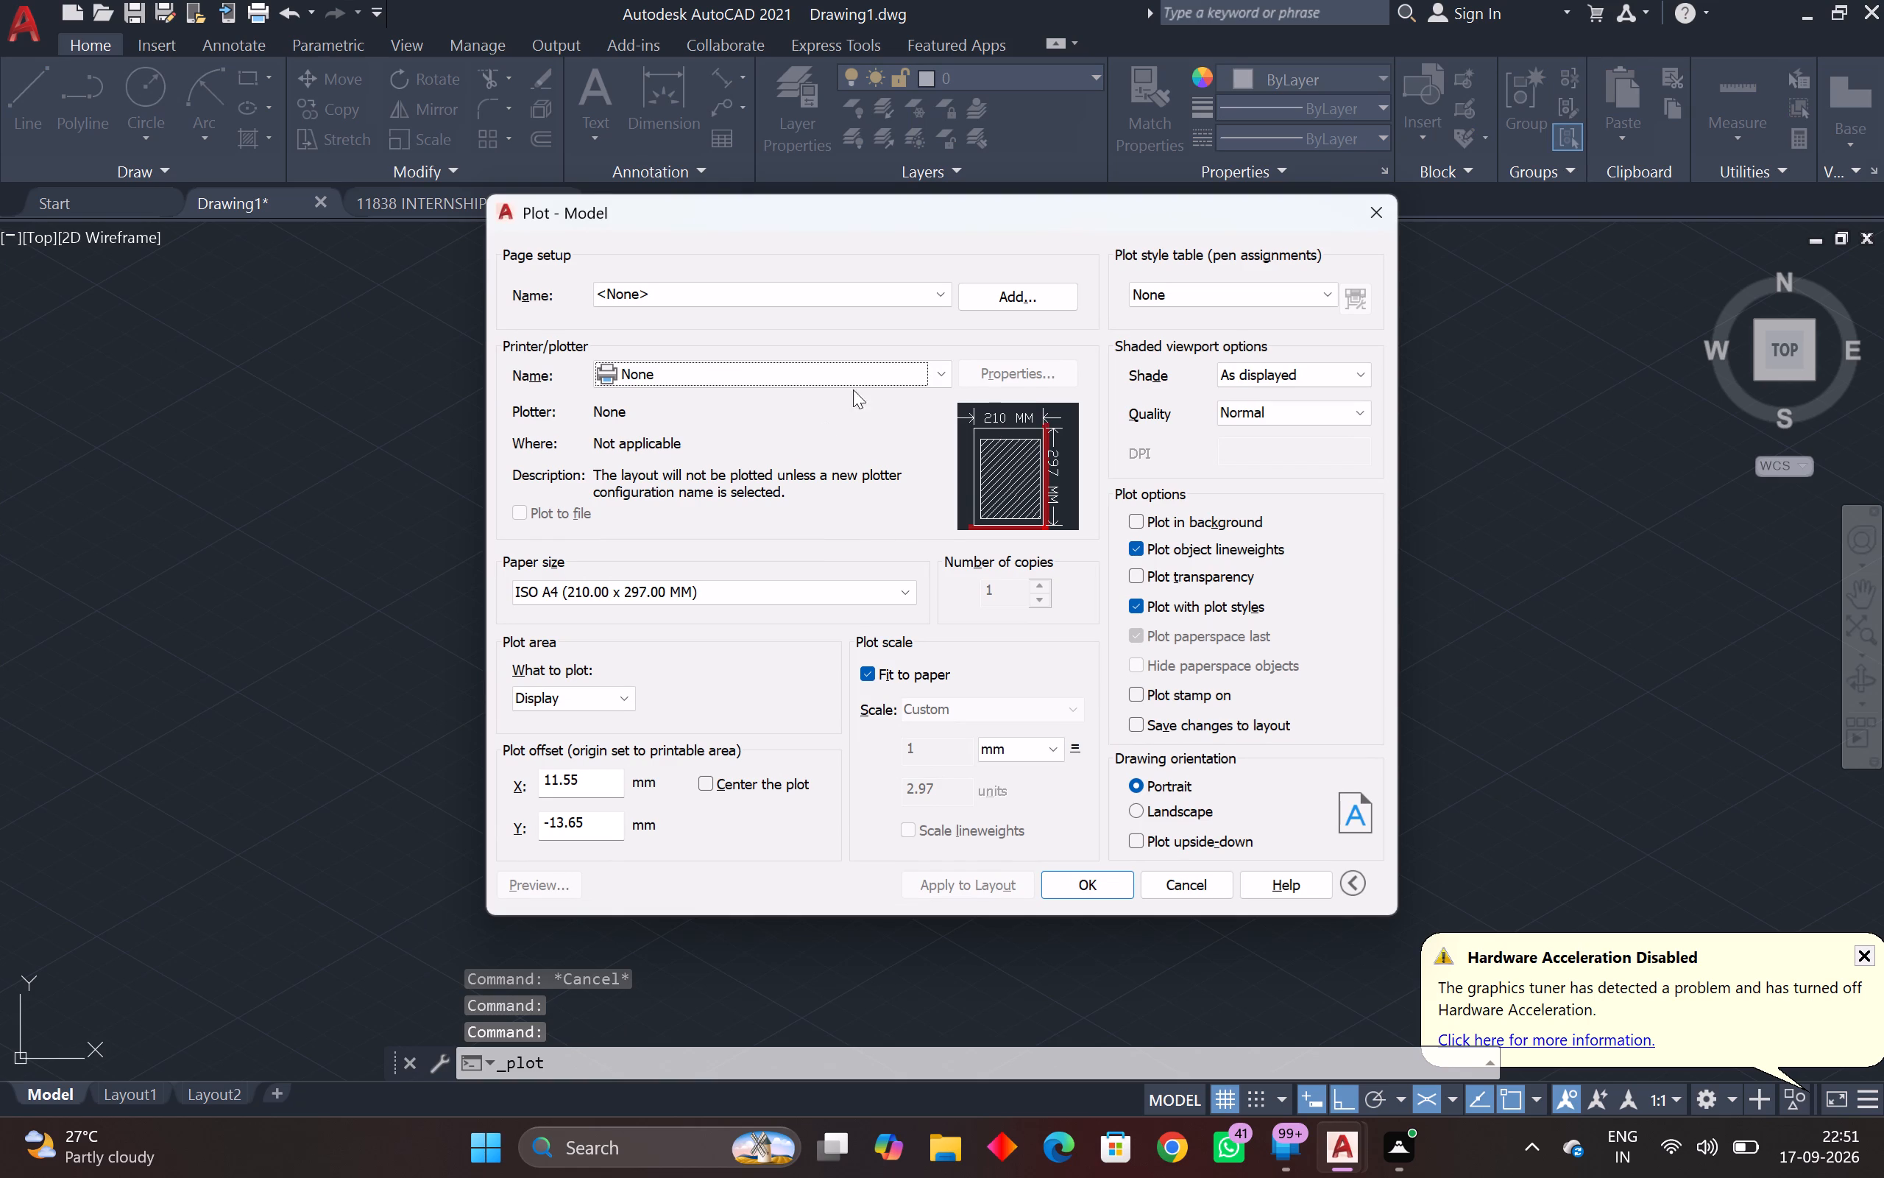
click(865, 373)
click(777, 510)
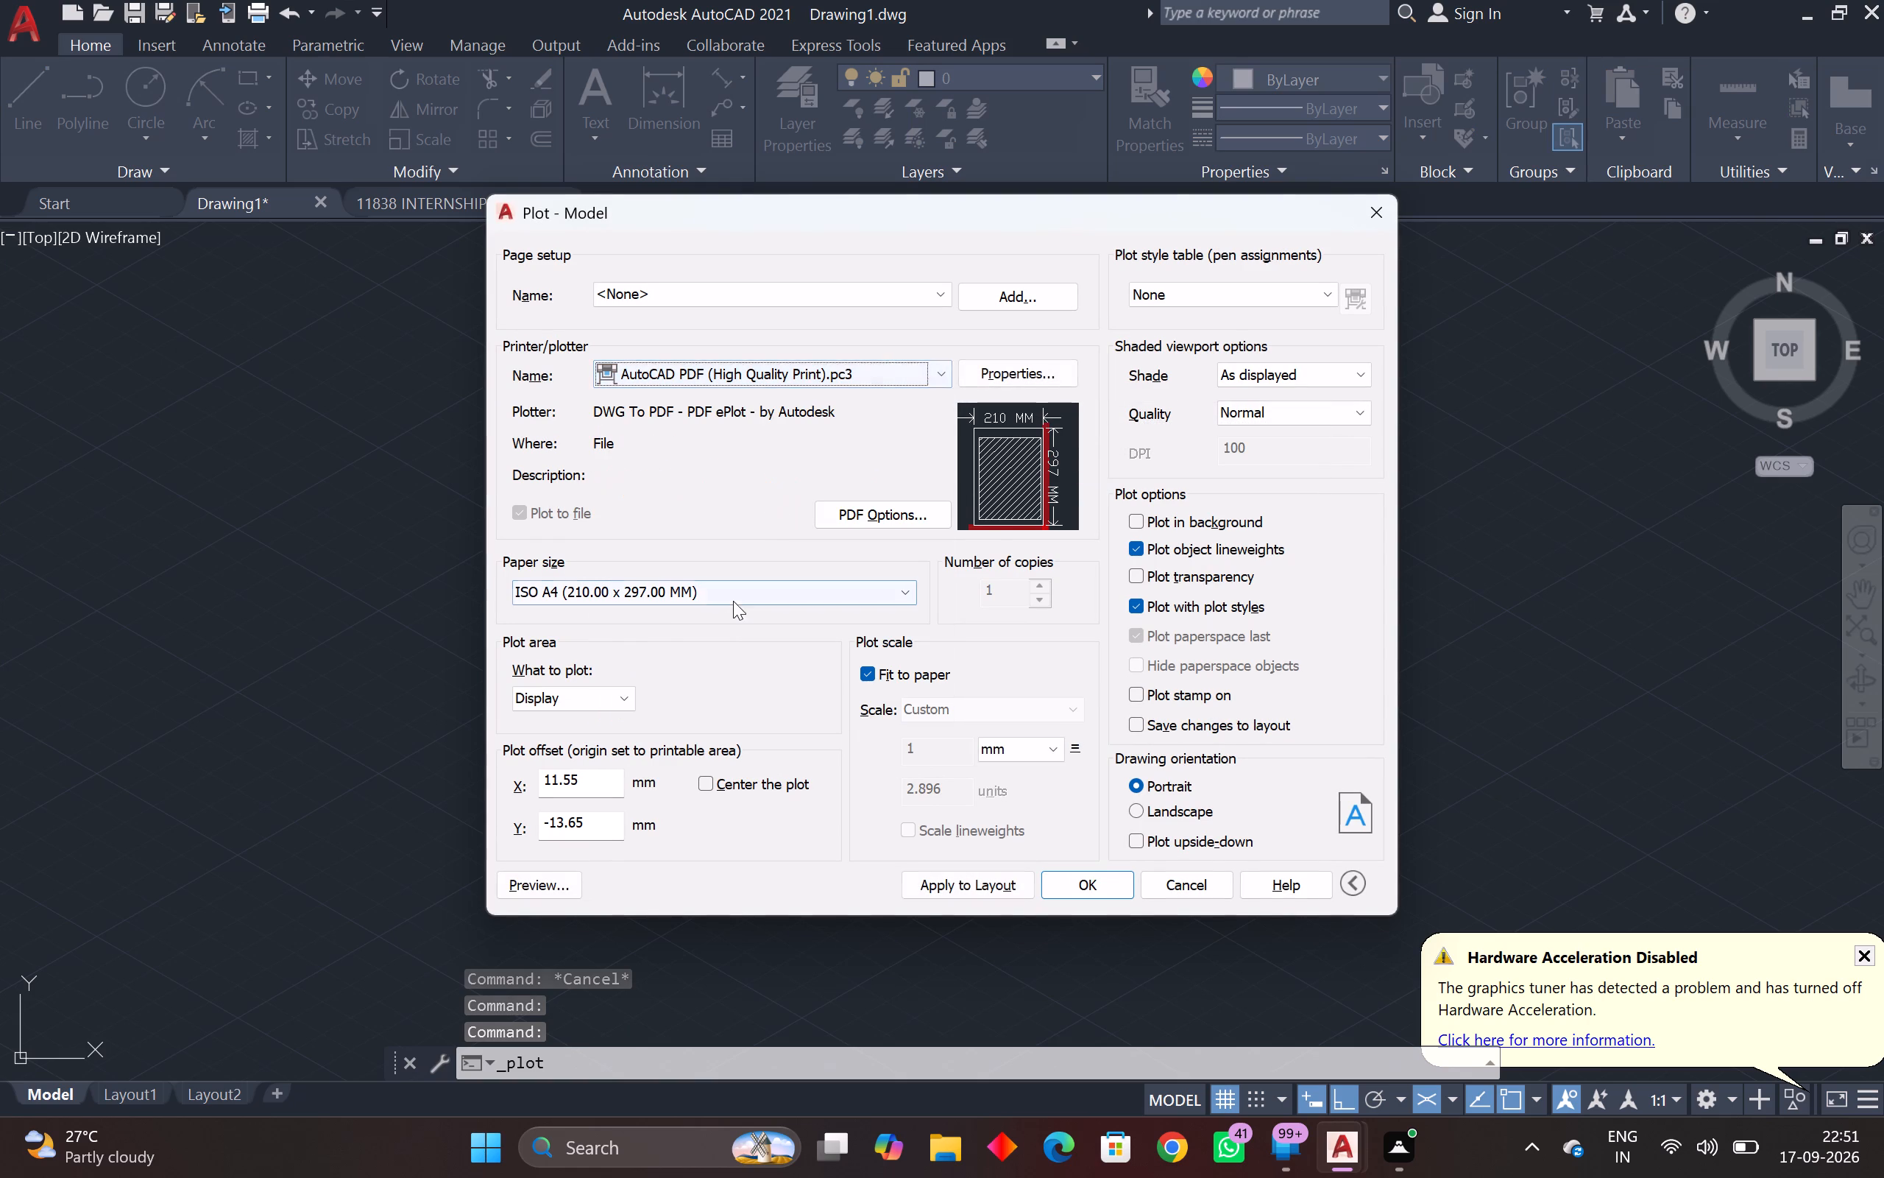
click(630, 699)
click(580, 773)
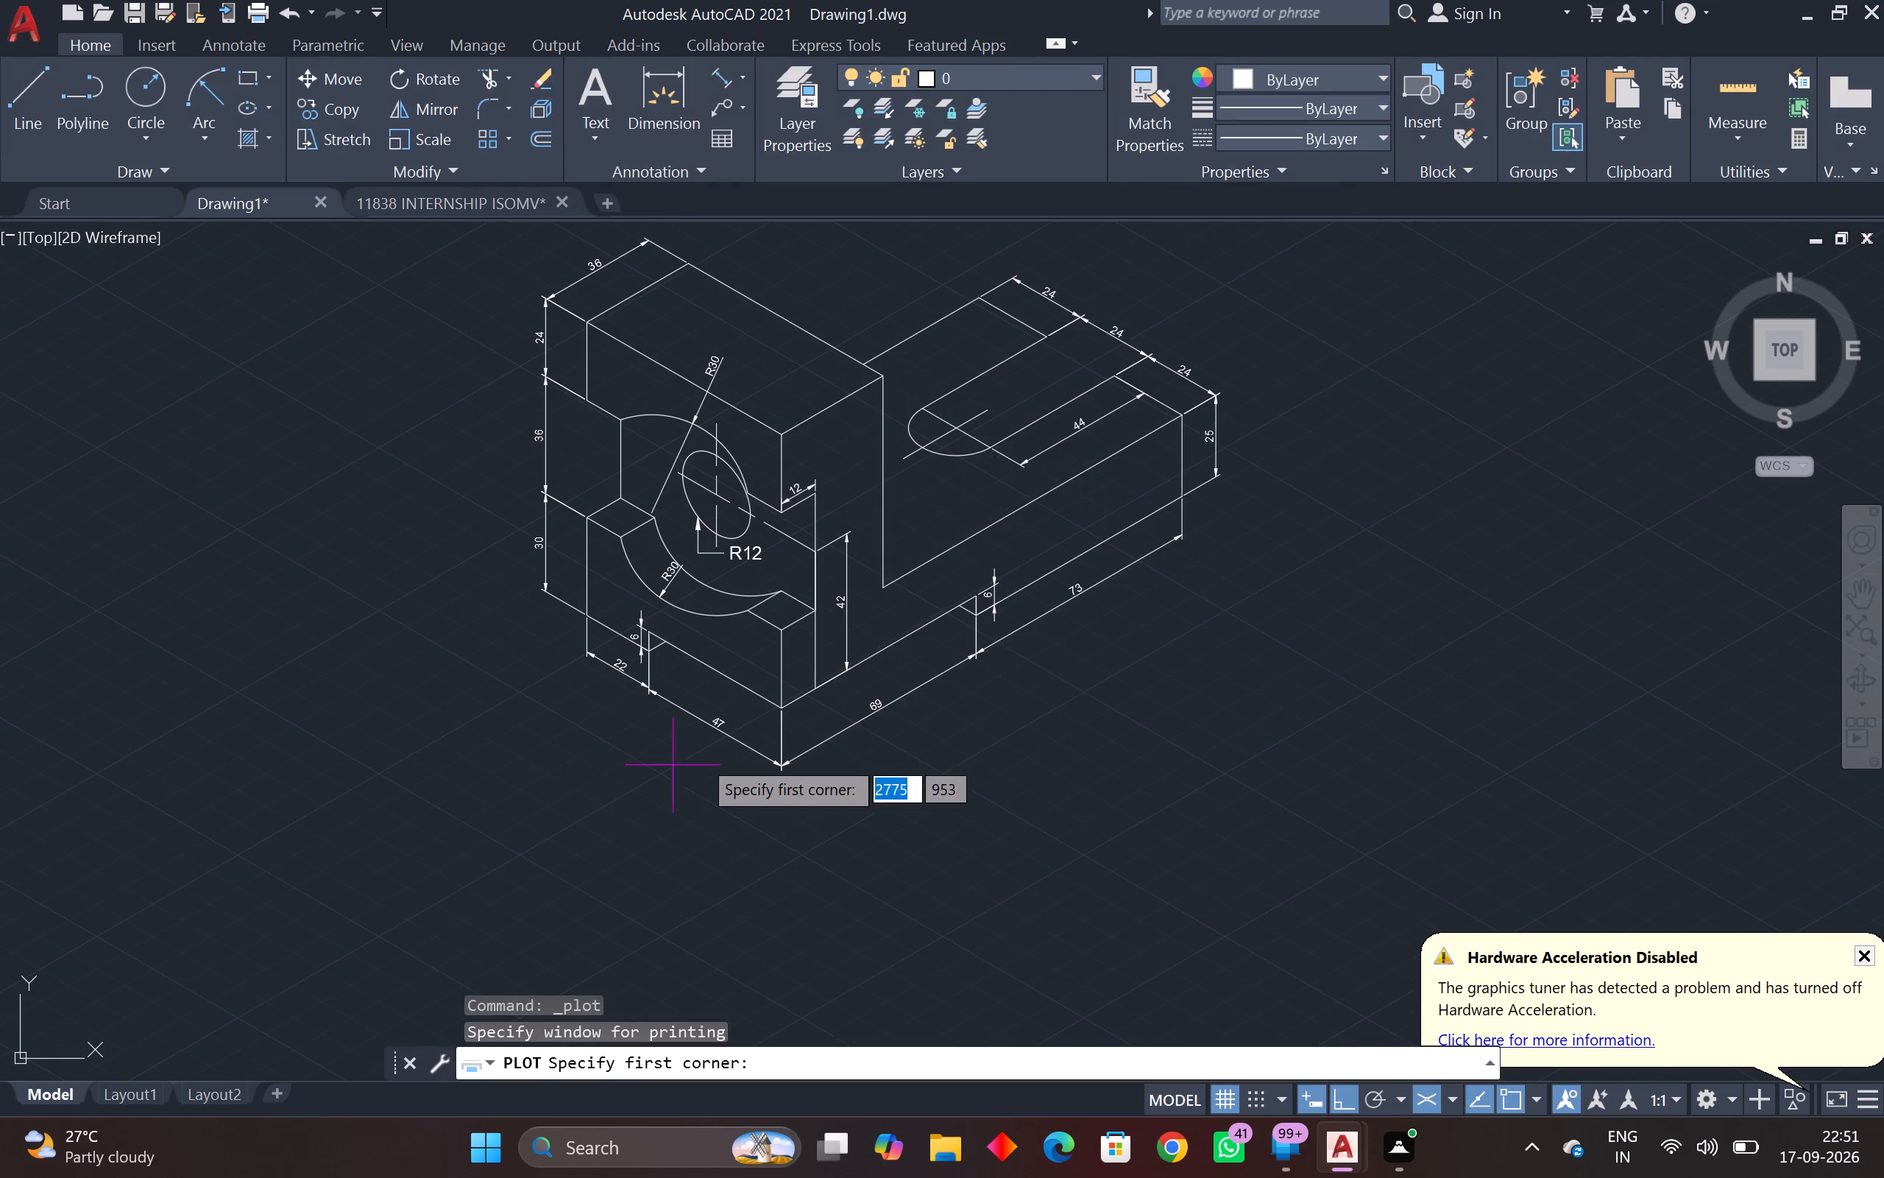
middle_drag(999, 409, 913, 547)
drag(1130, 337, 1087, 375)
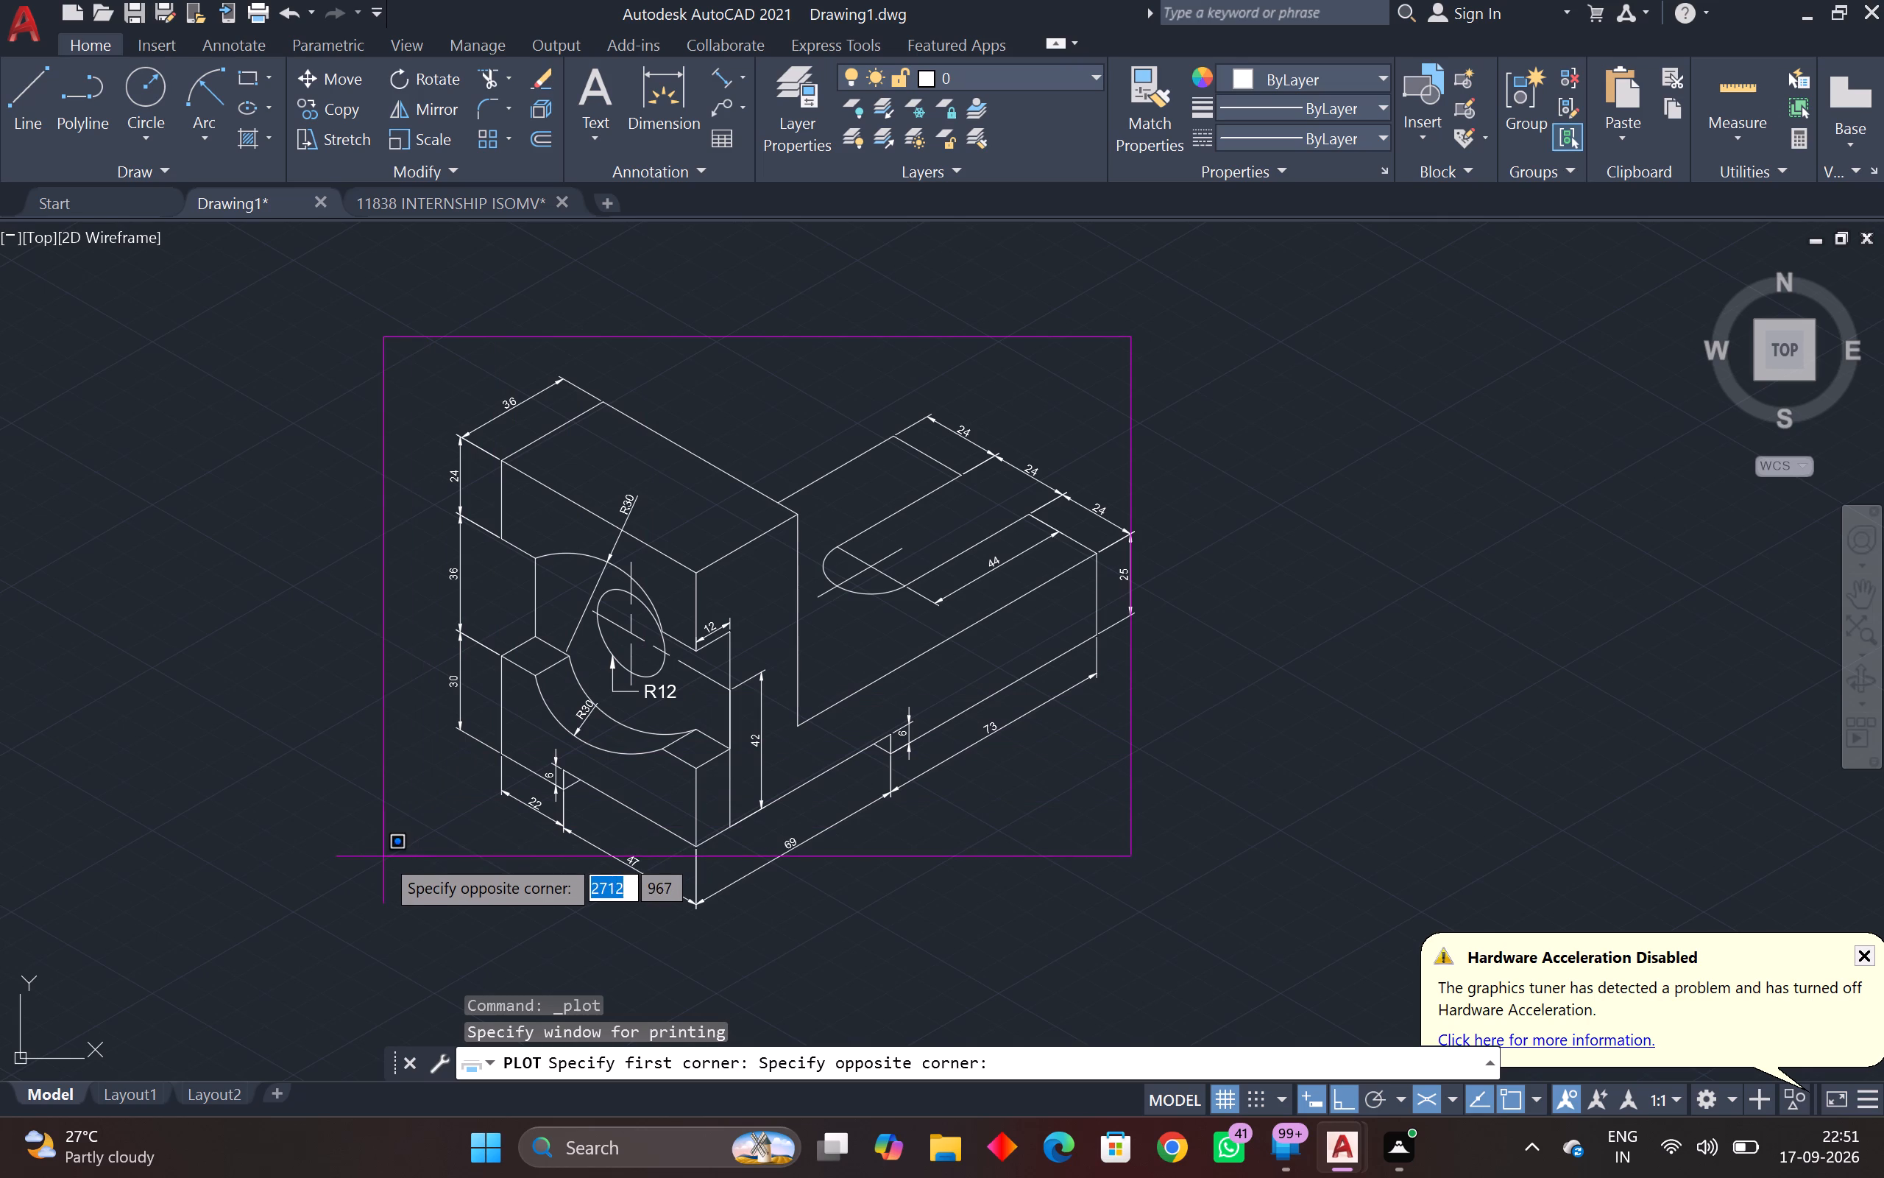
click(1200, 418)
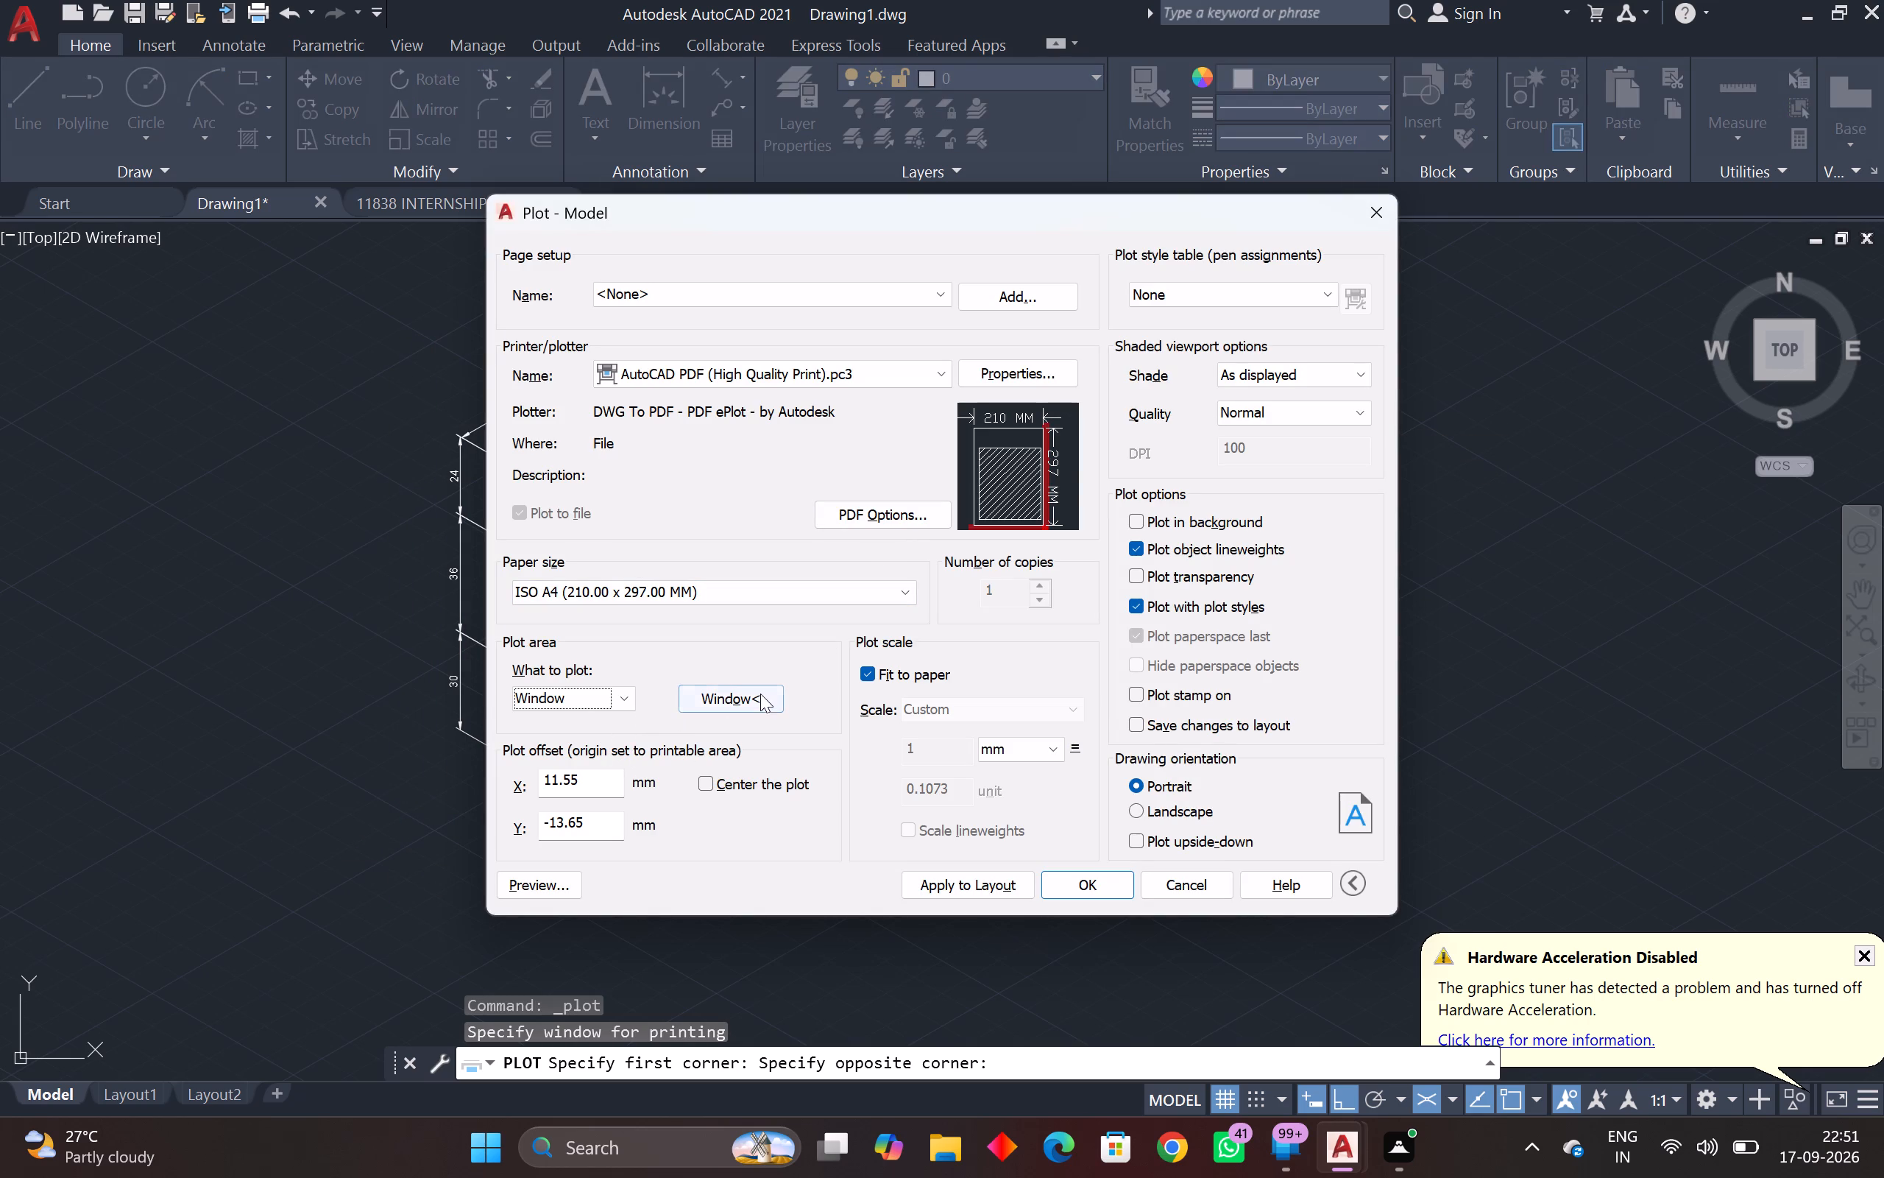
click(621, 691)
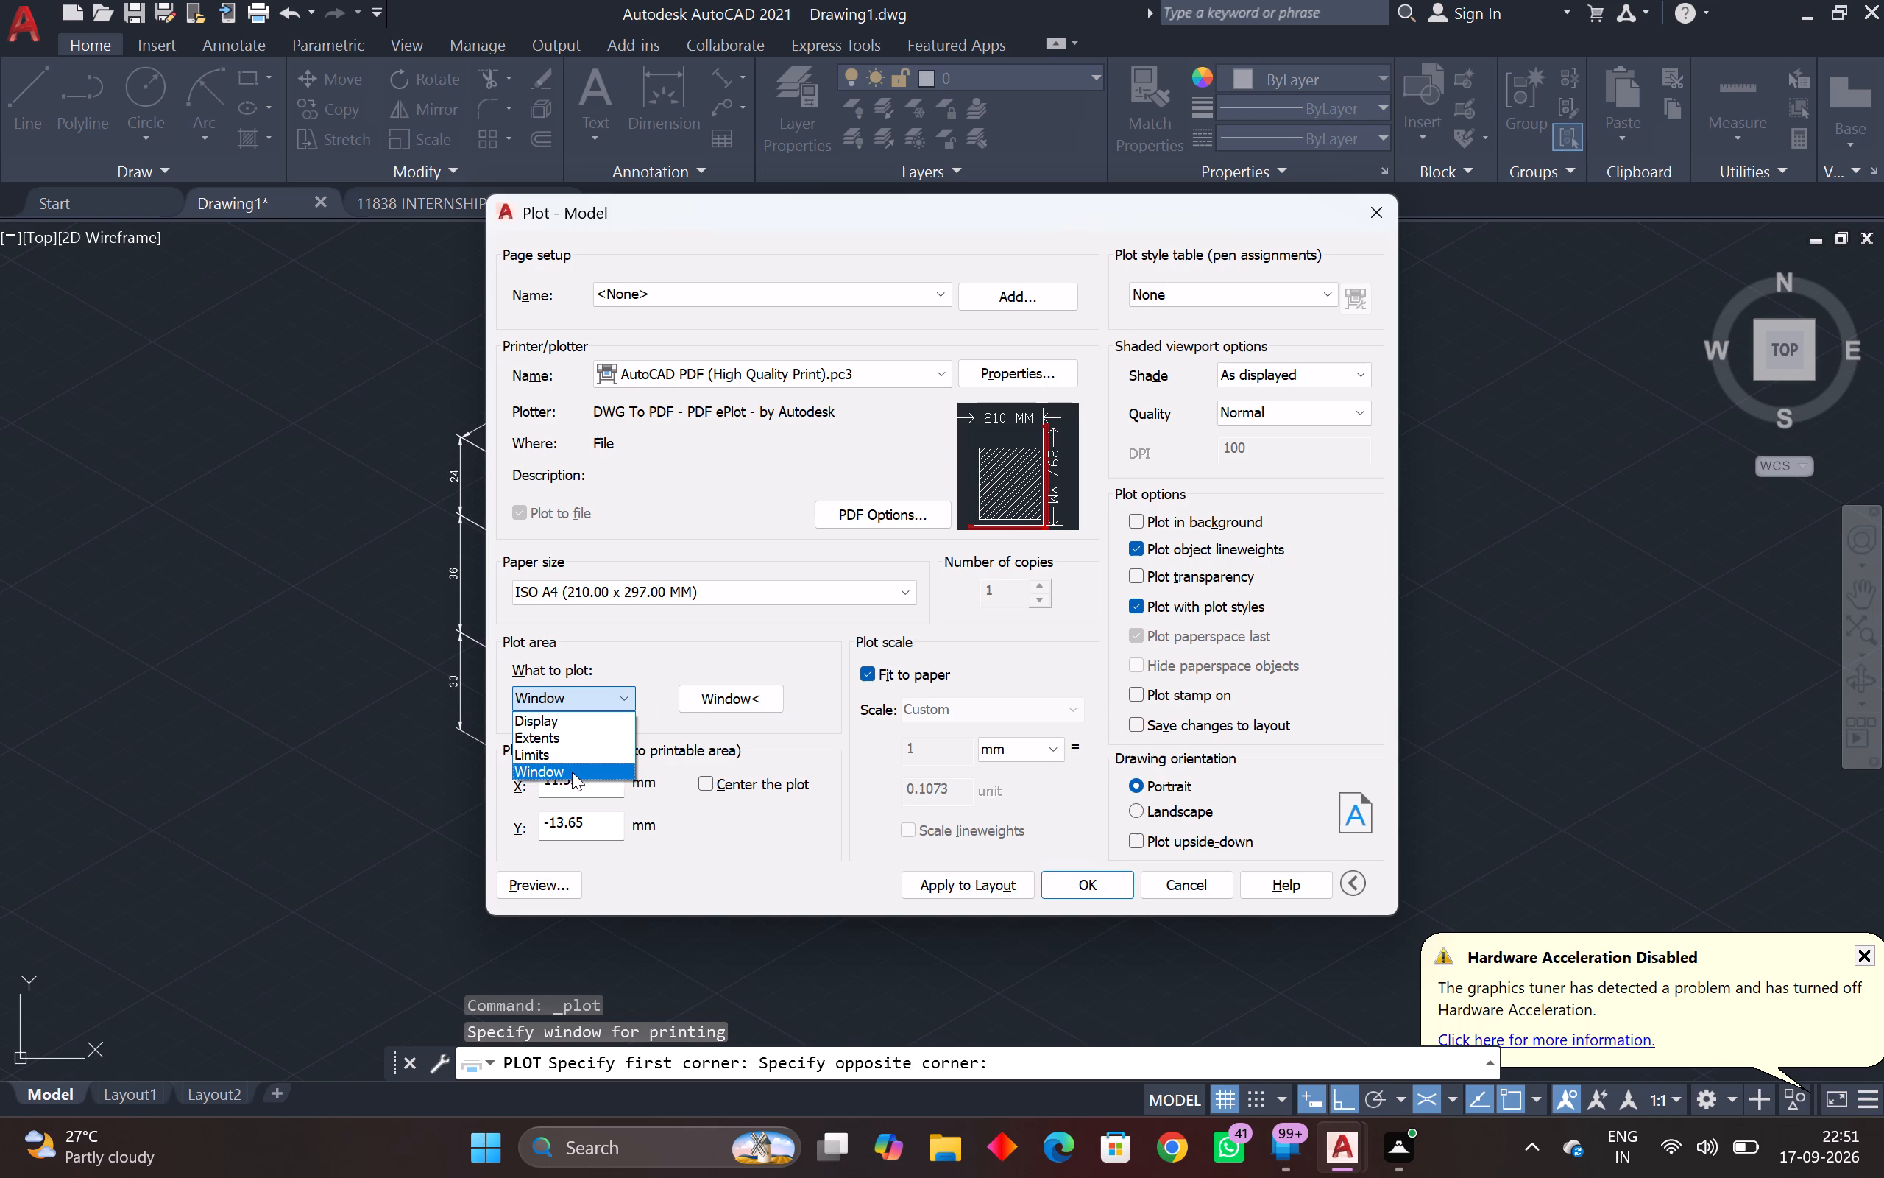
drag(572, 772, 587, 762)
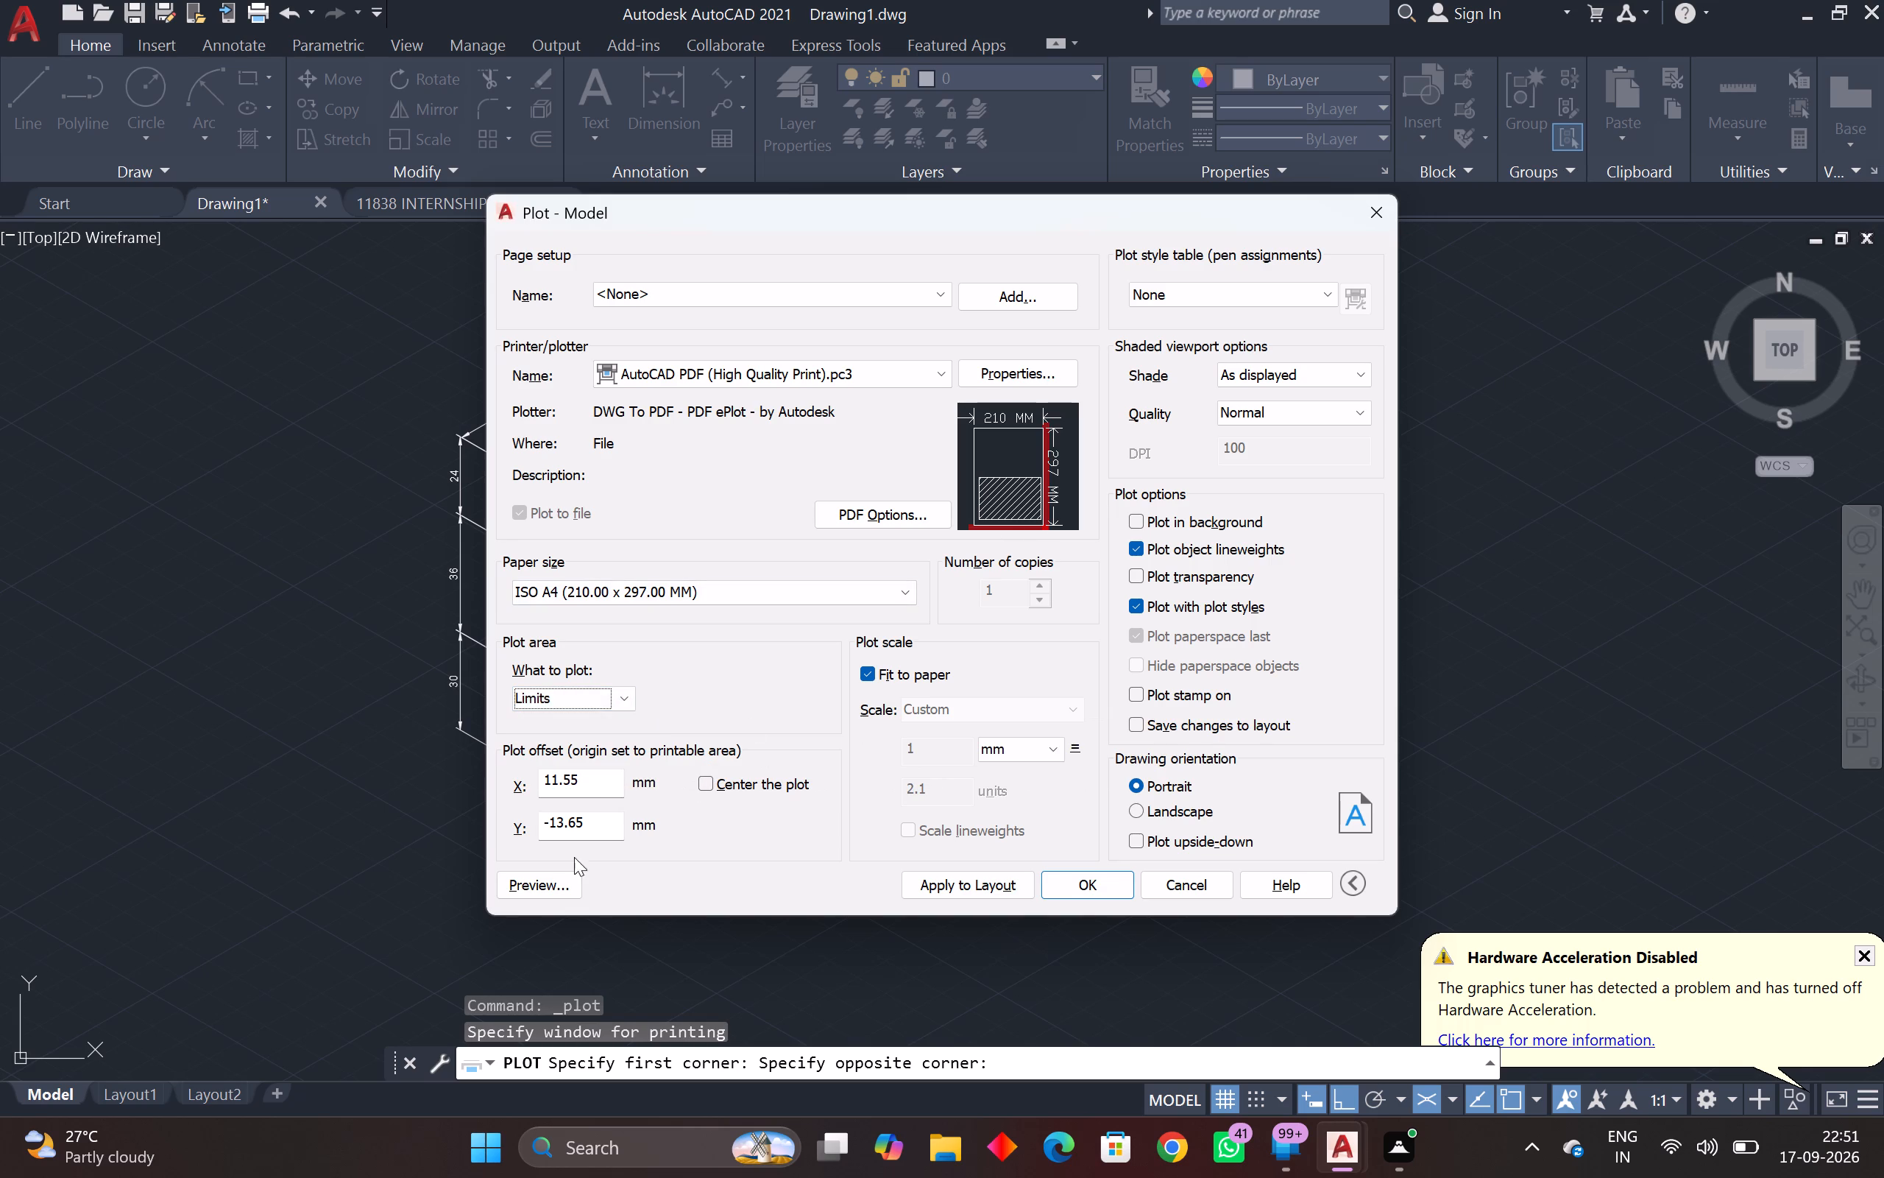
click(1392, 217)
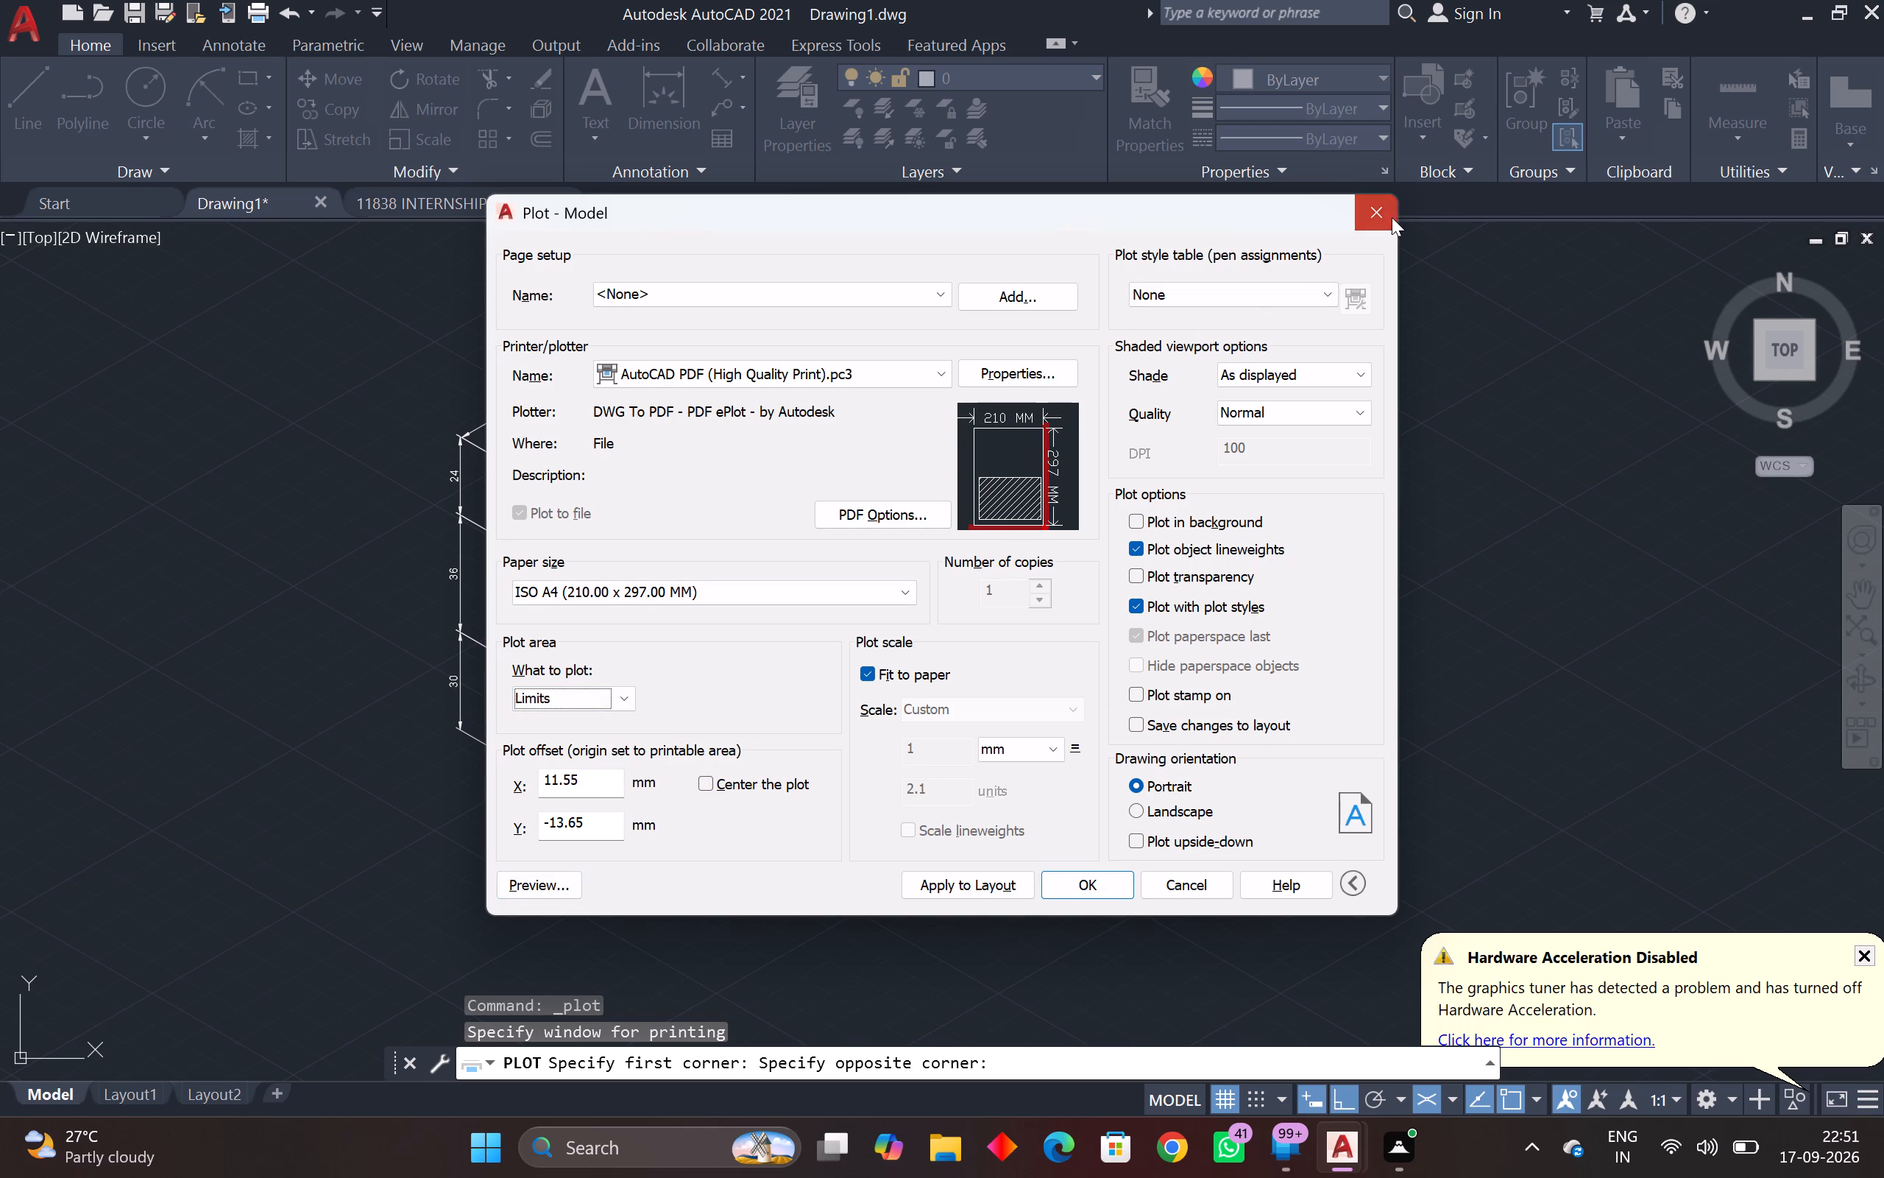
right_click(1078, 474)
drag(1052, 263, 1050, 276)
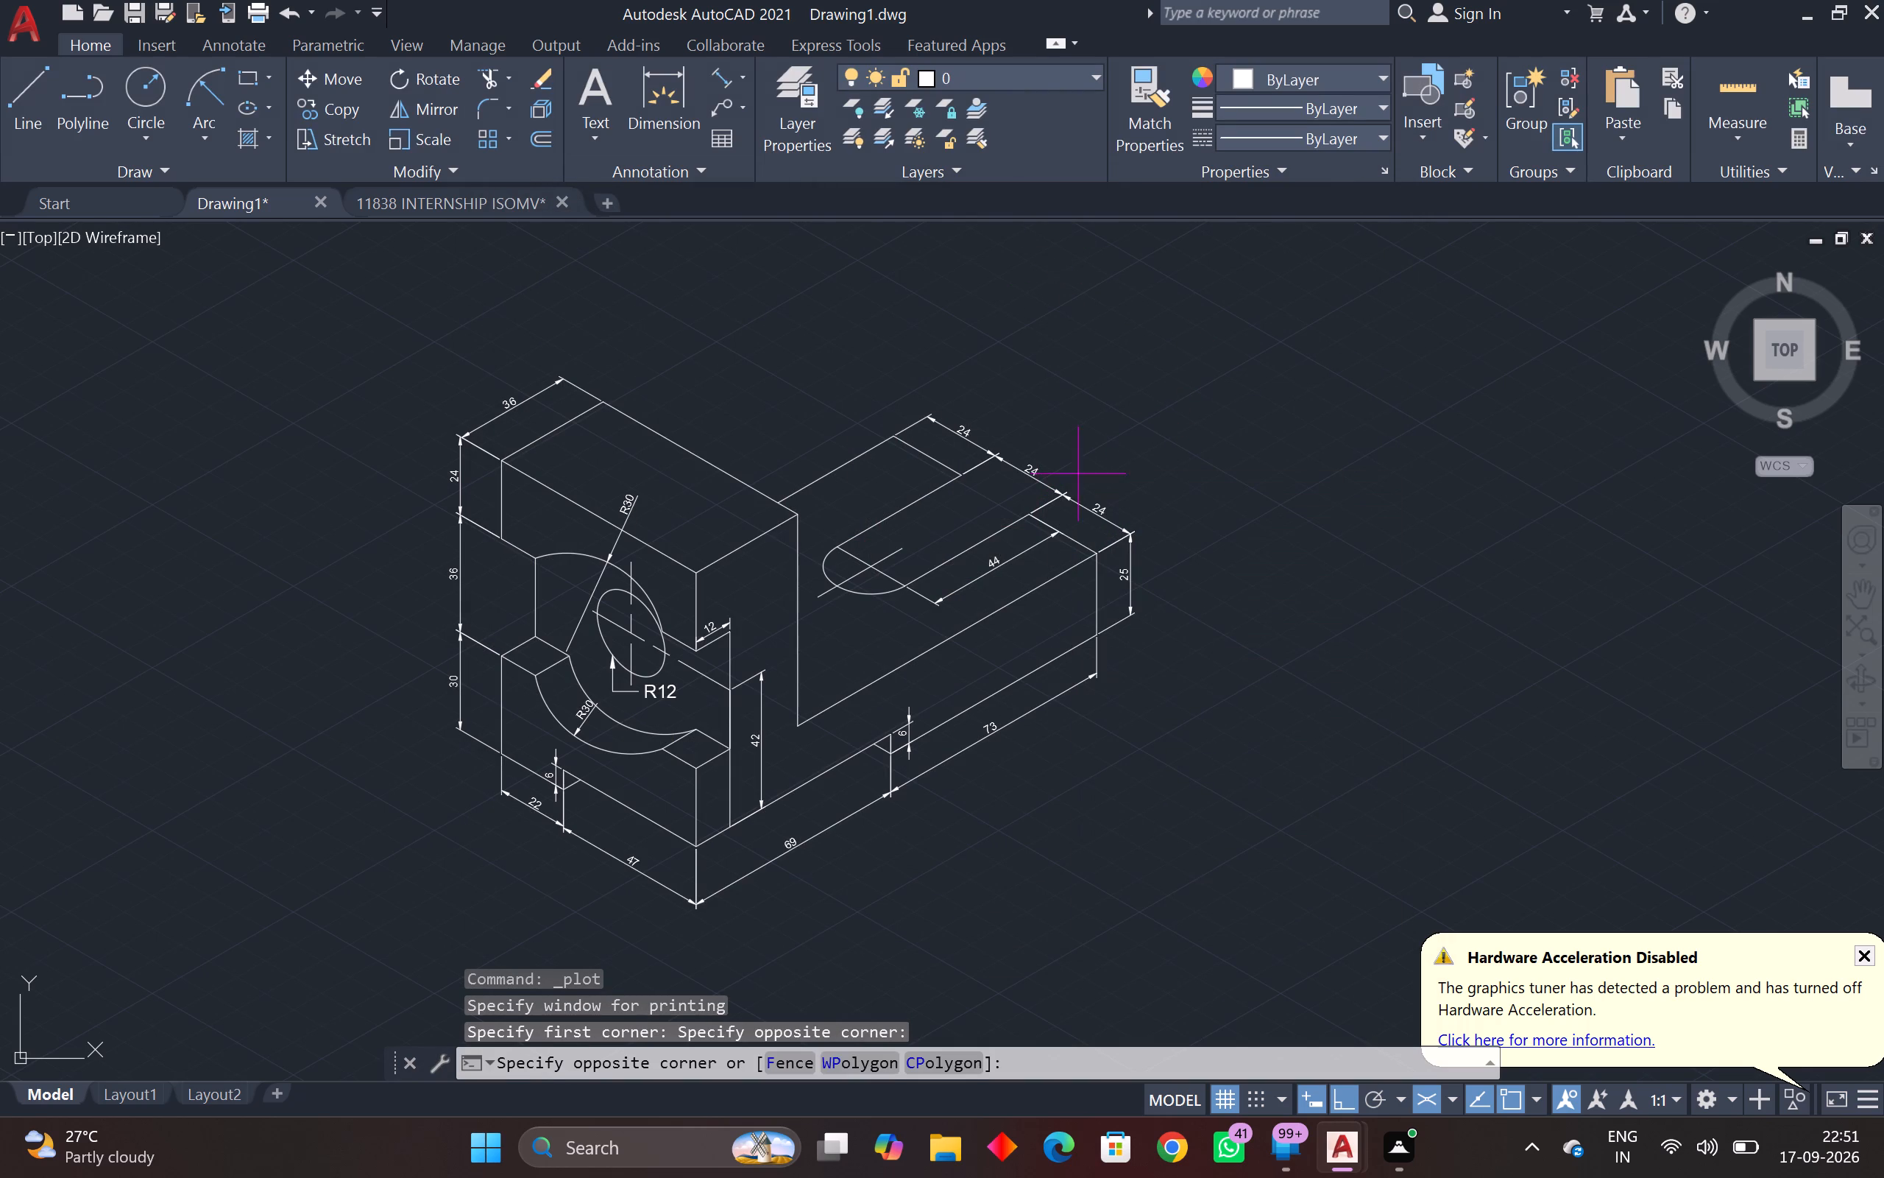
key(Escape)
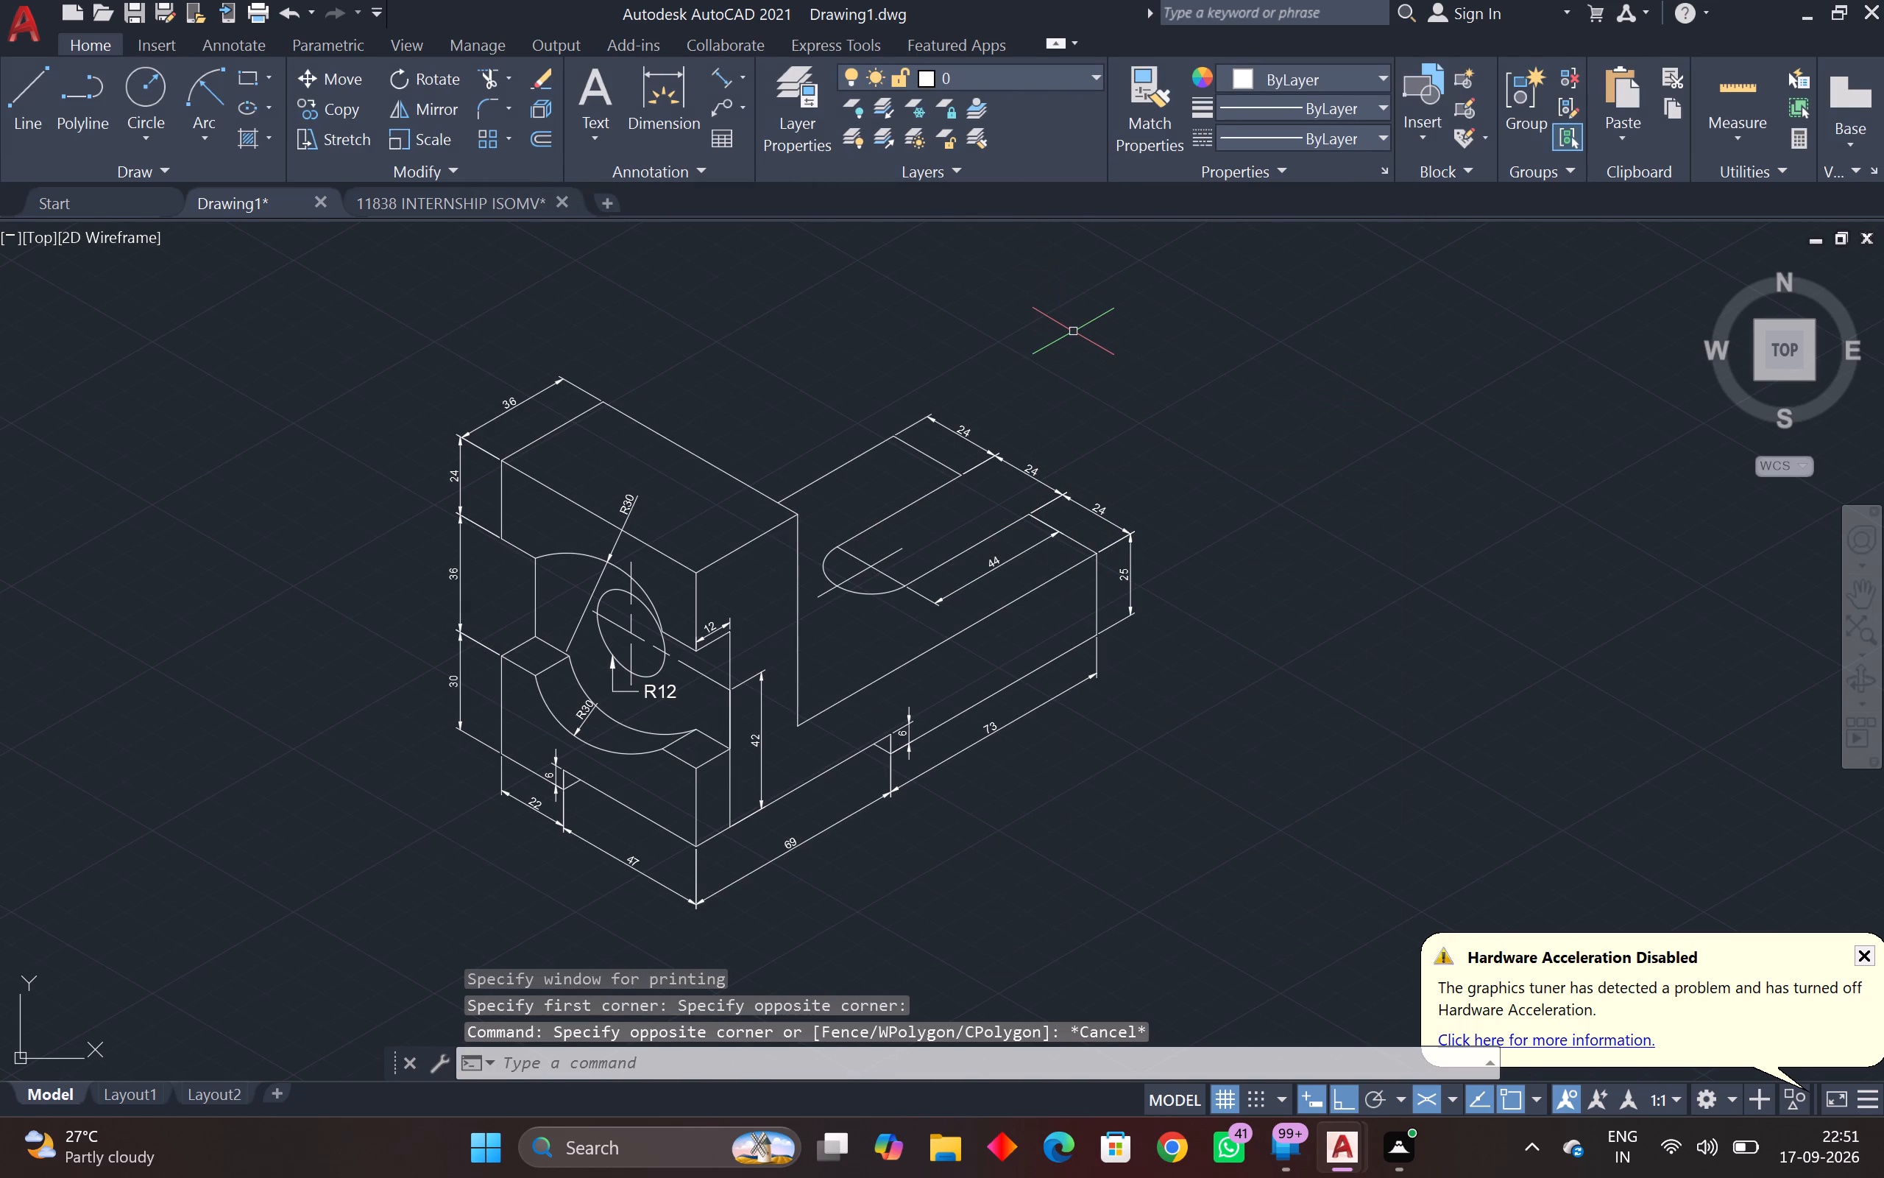
Set up a plot with AutoCAD PDF (High Quality Print).pc3, a window around the whole dimensioned block, and the plot centered.
key(ctrl+p)
click(802, 360)
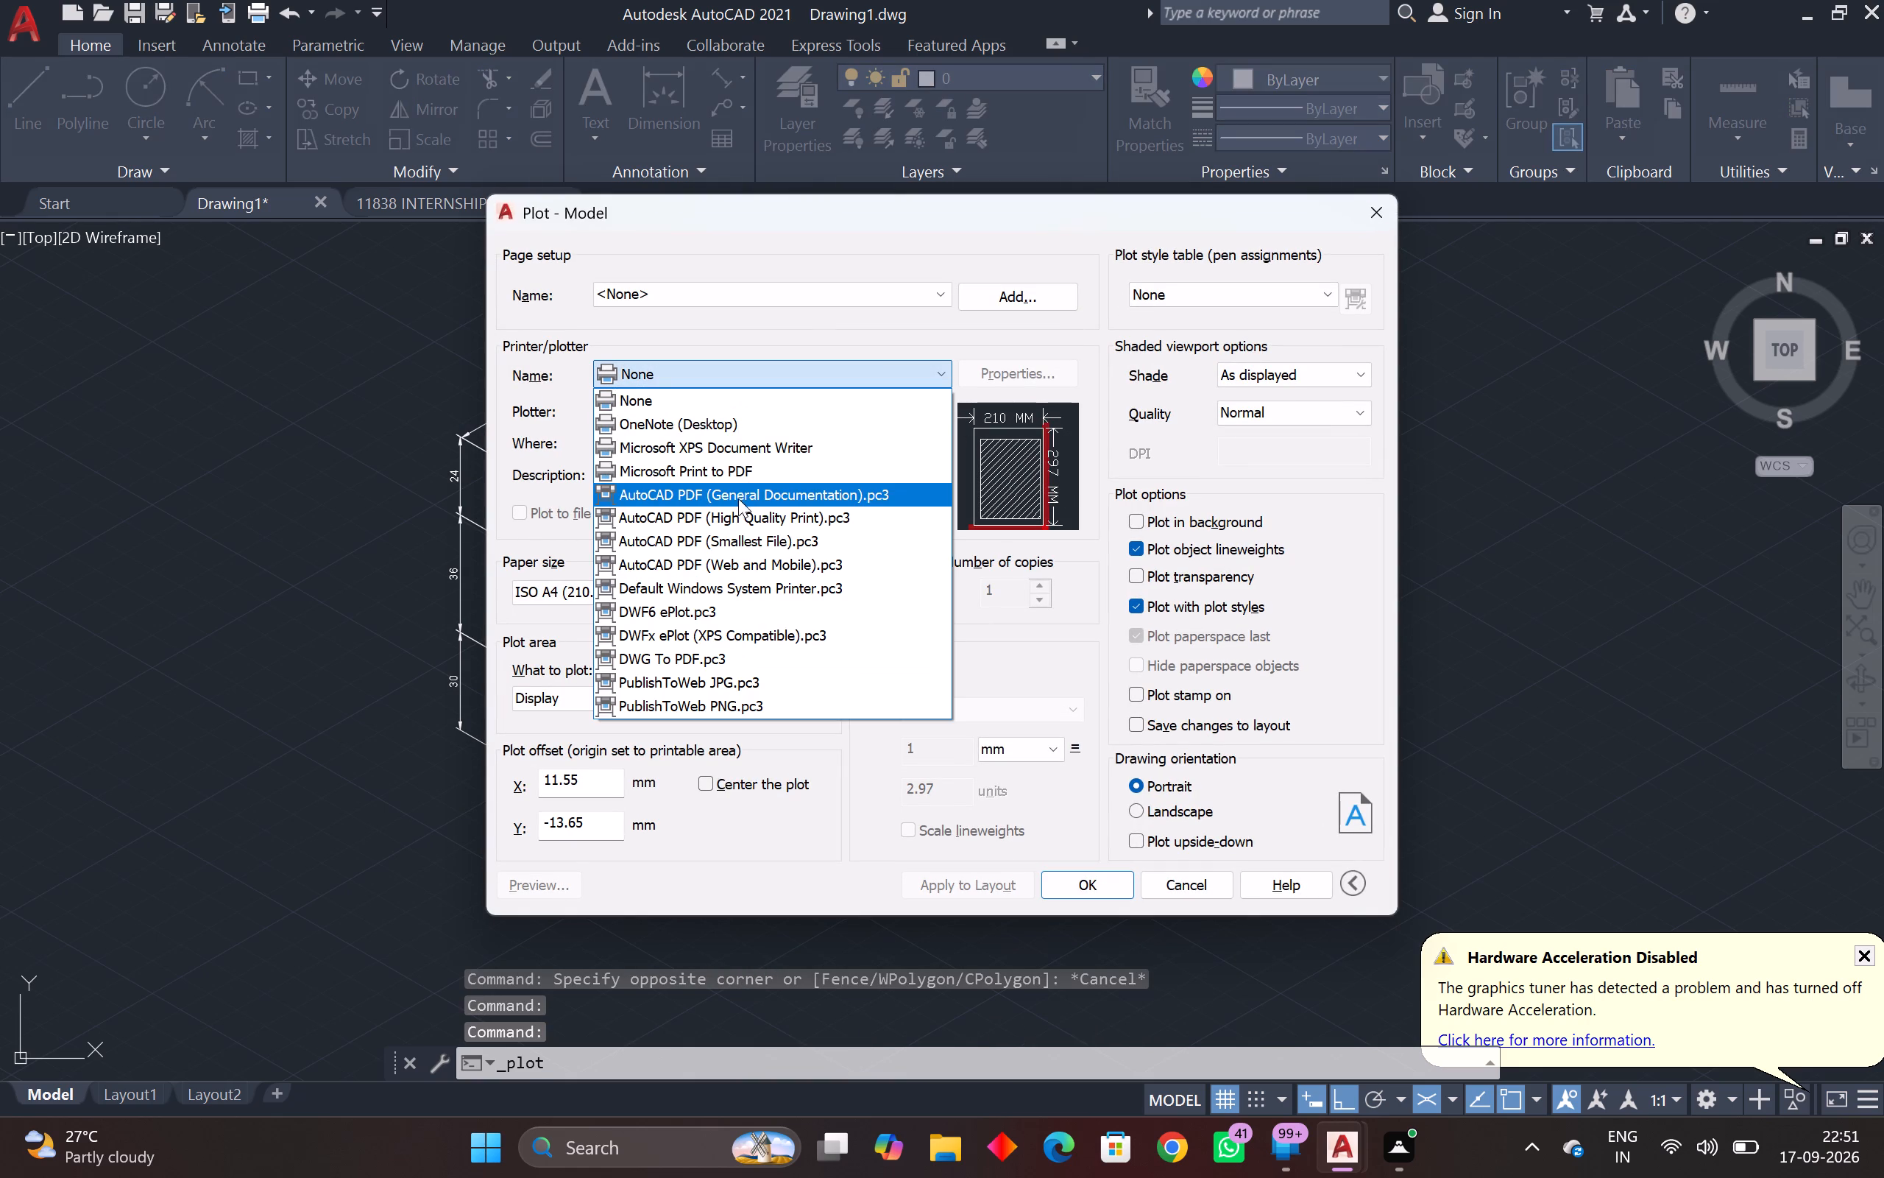
click(732, 516)
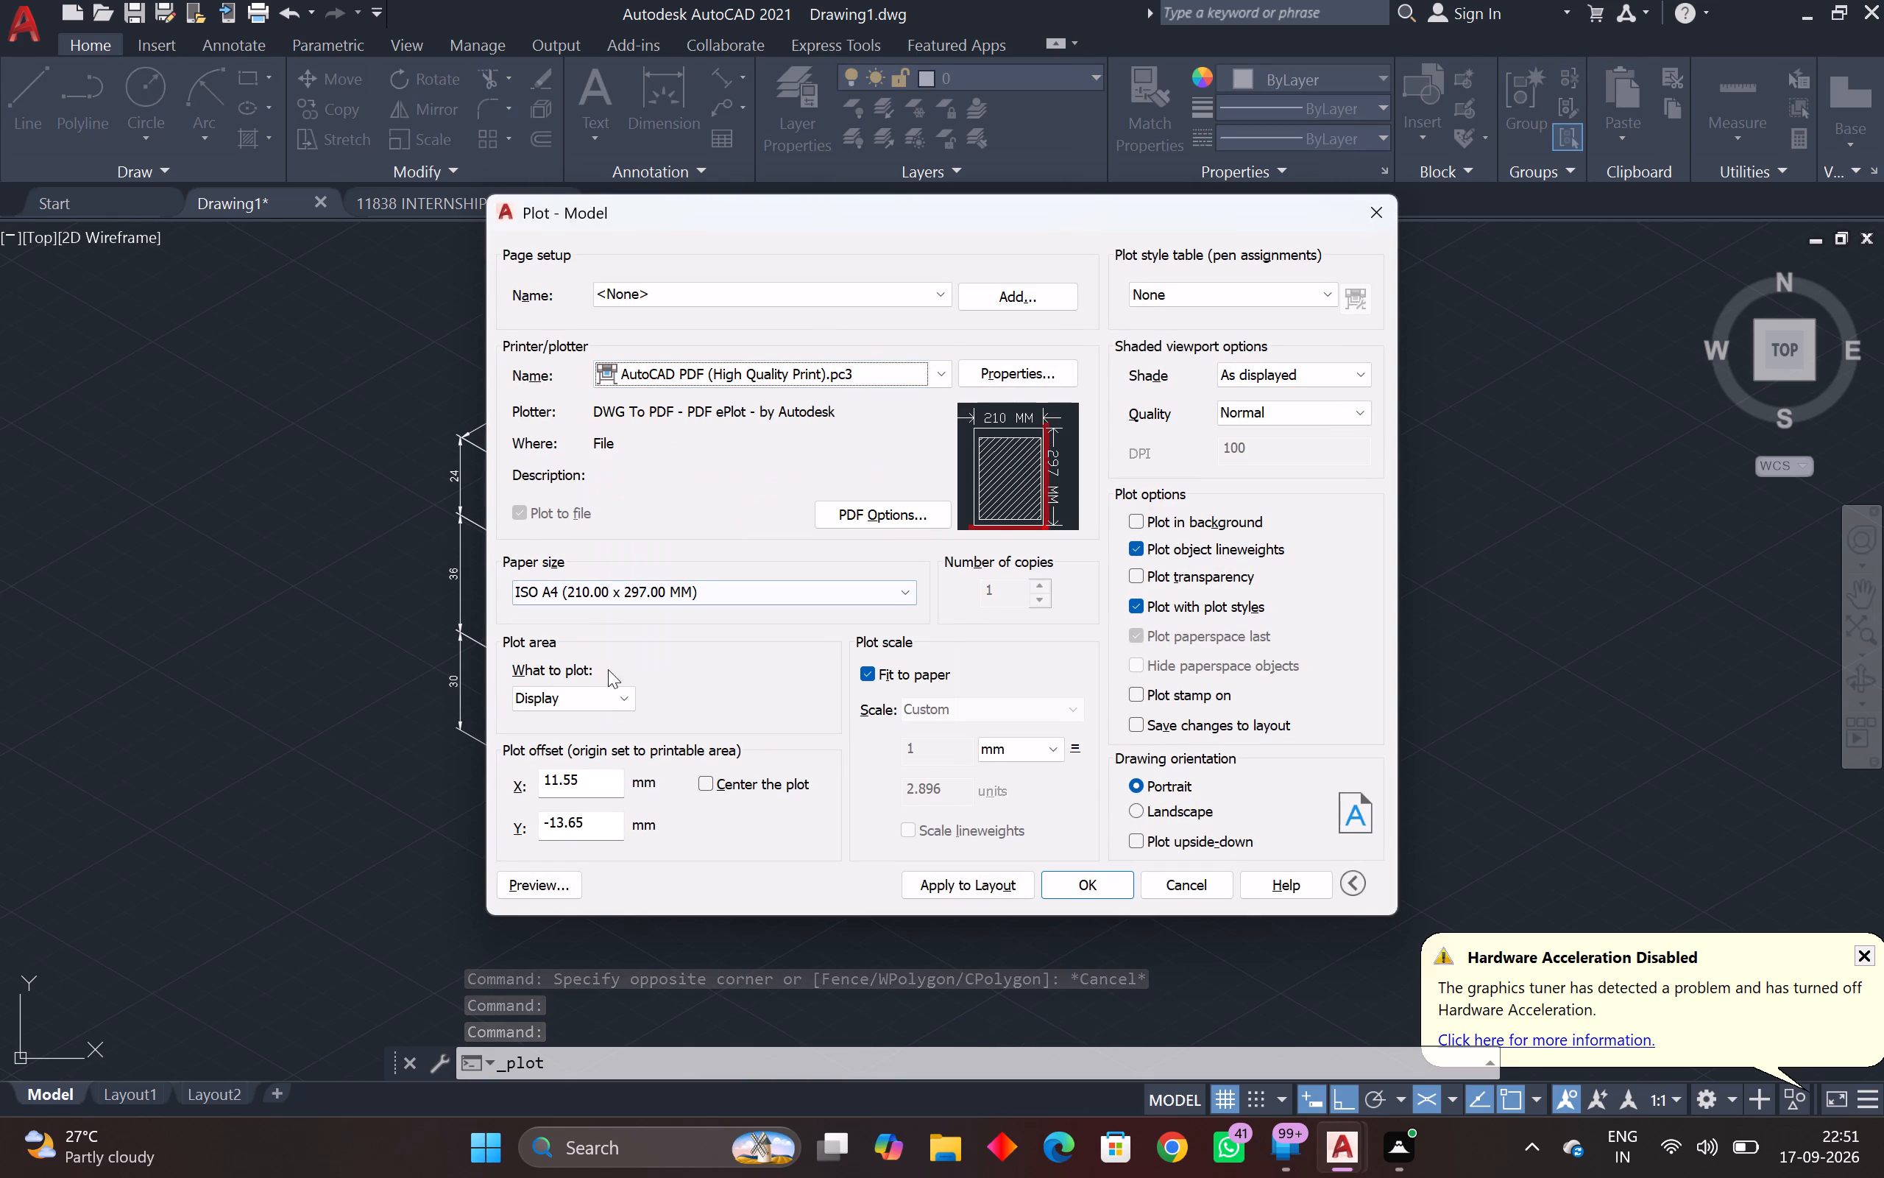
click(584, 706)
click(556, 763)
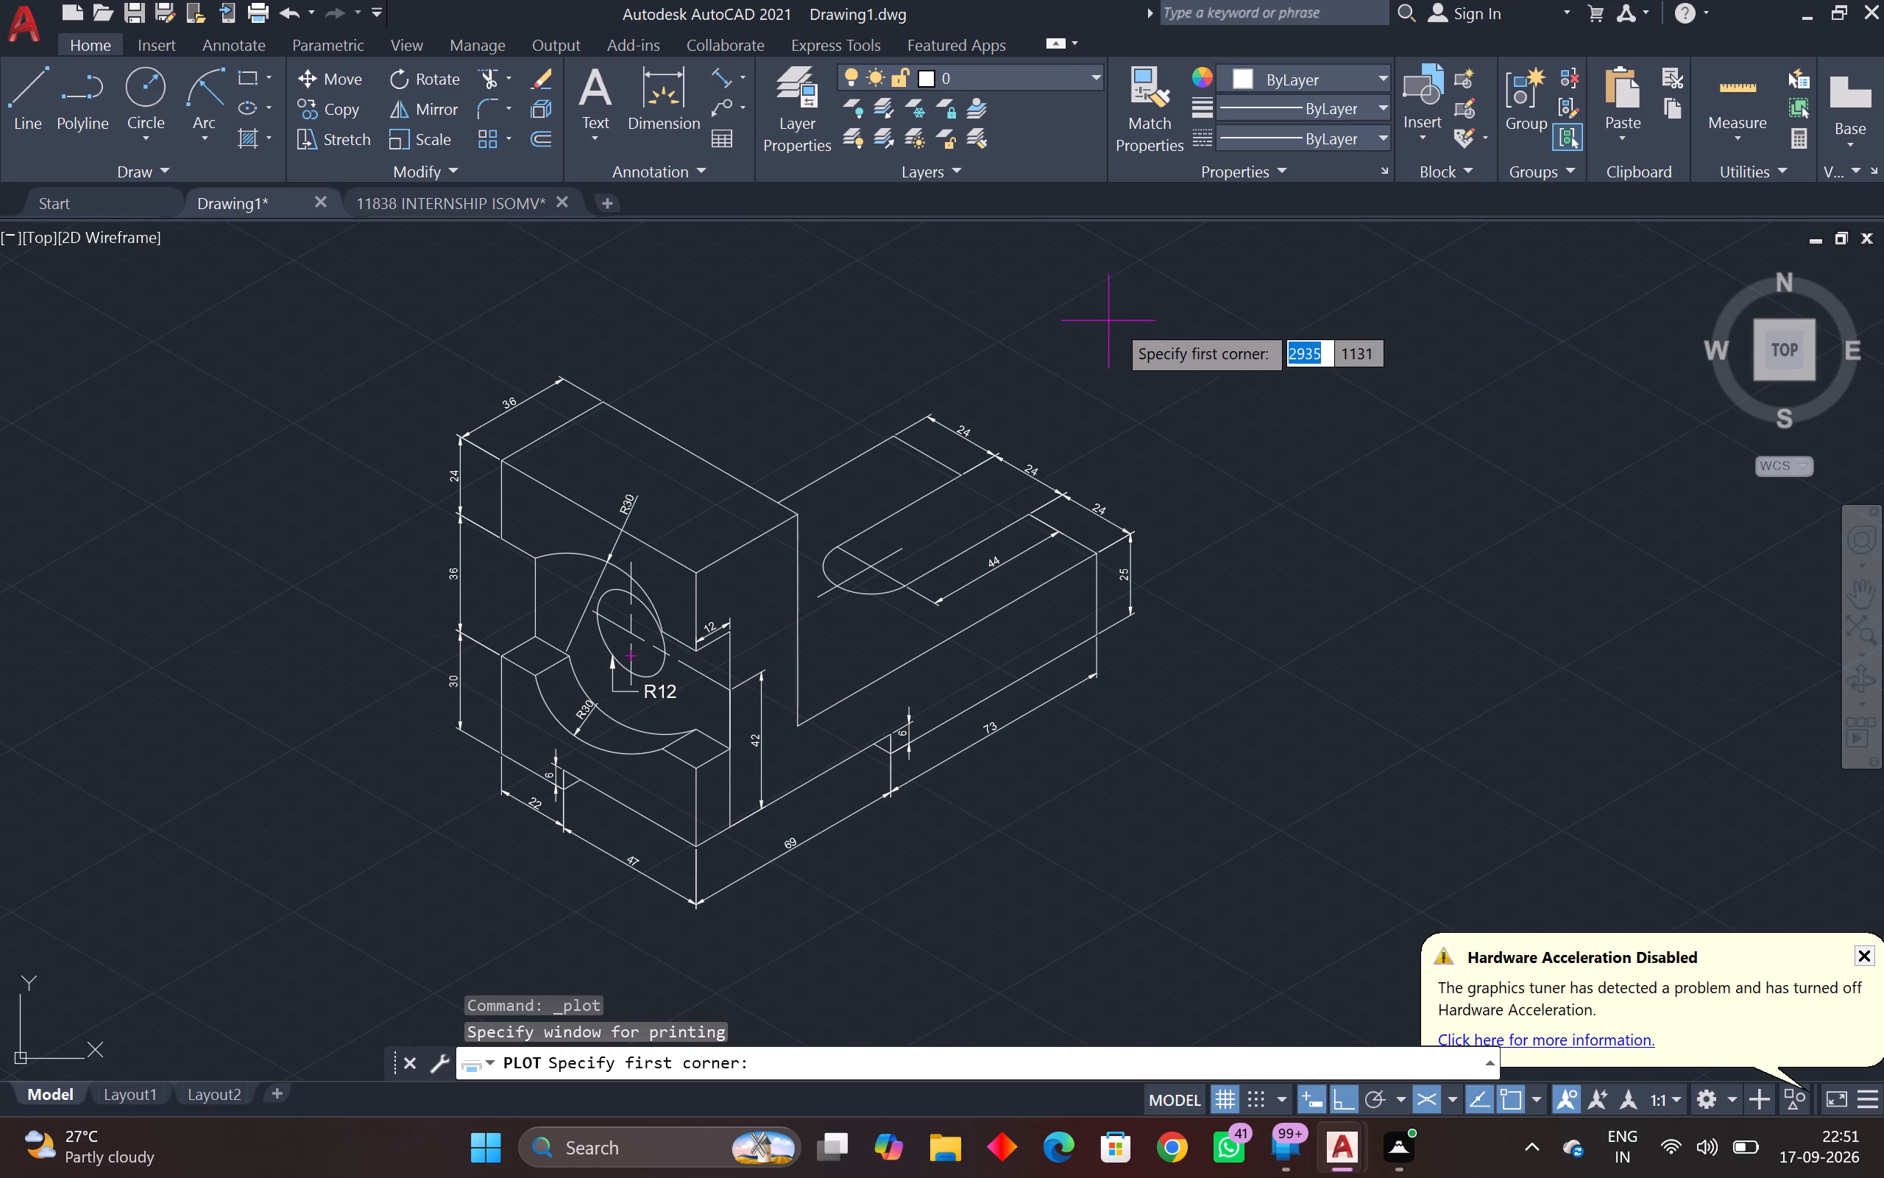
drag(1133, 310, 1136, 321)
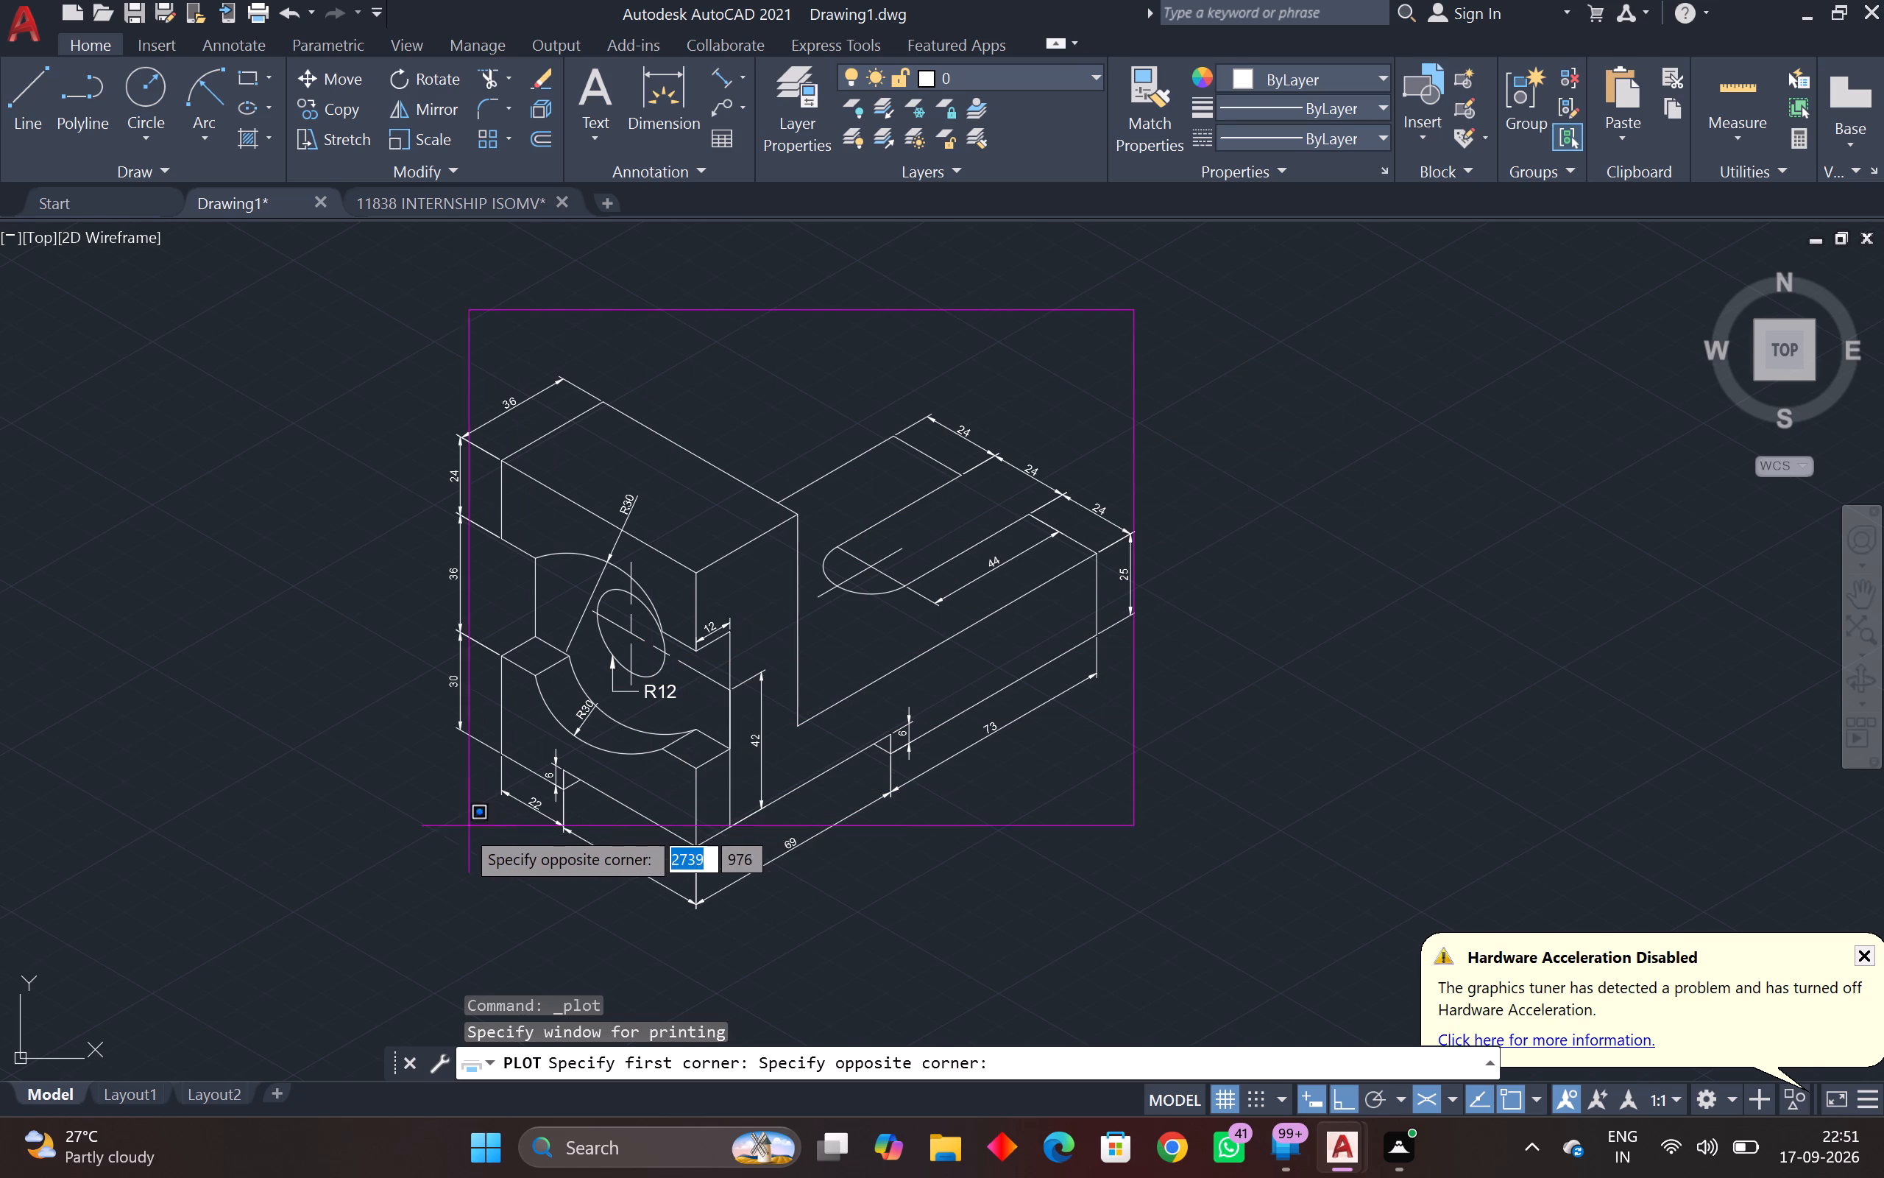
click(439, 923)
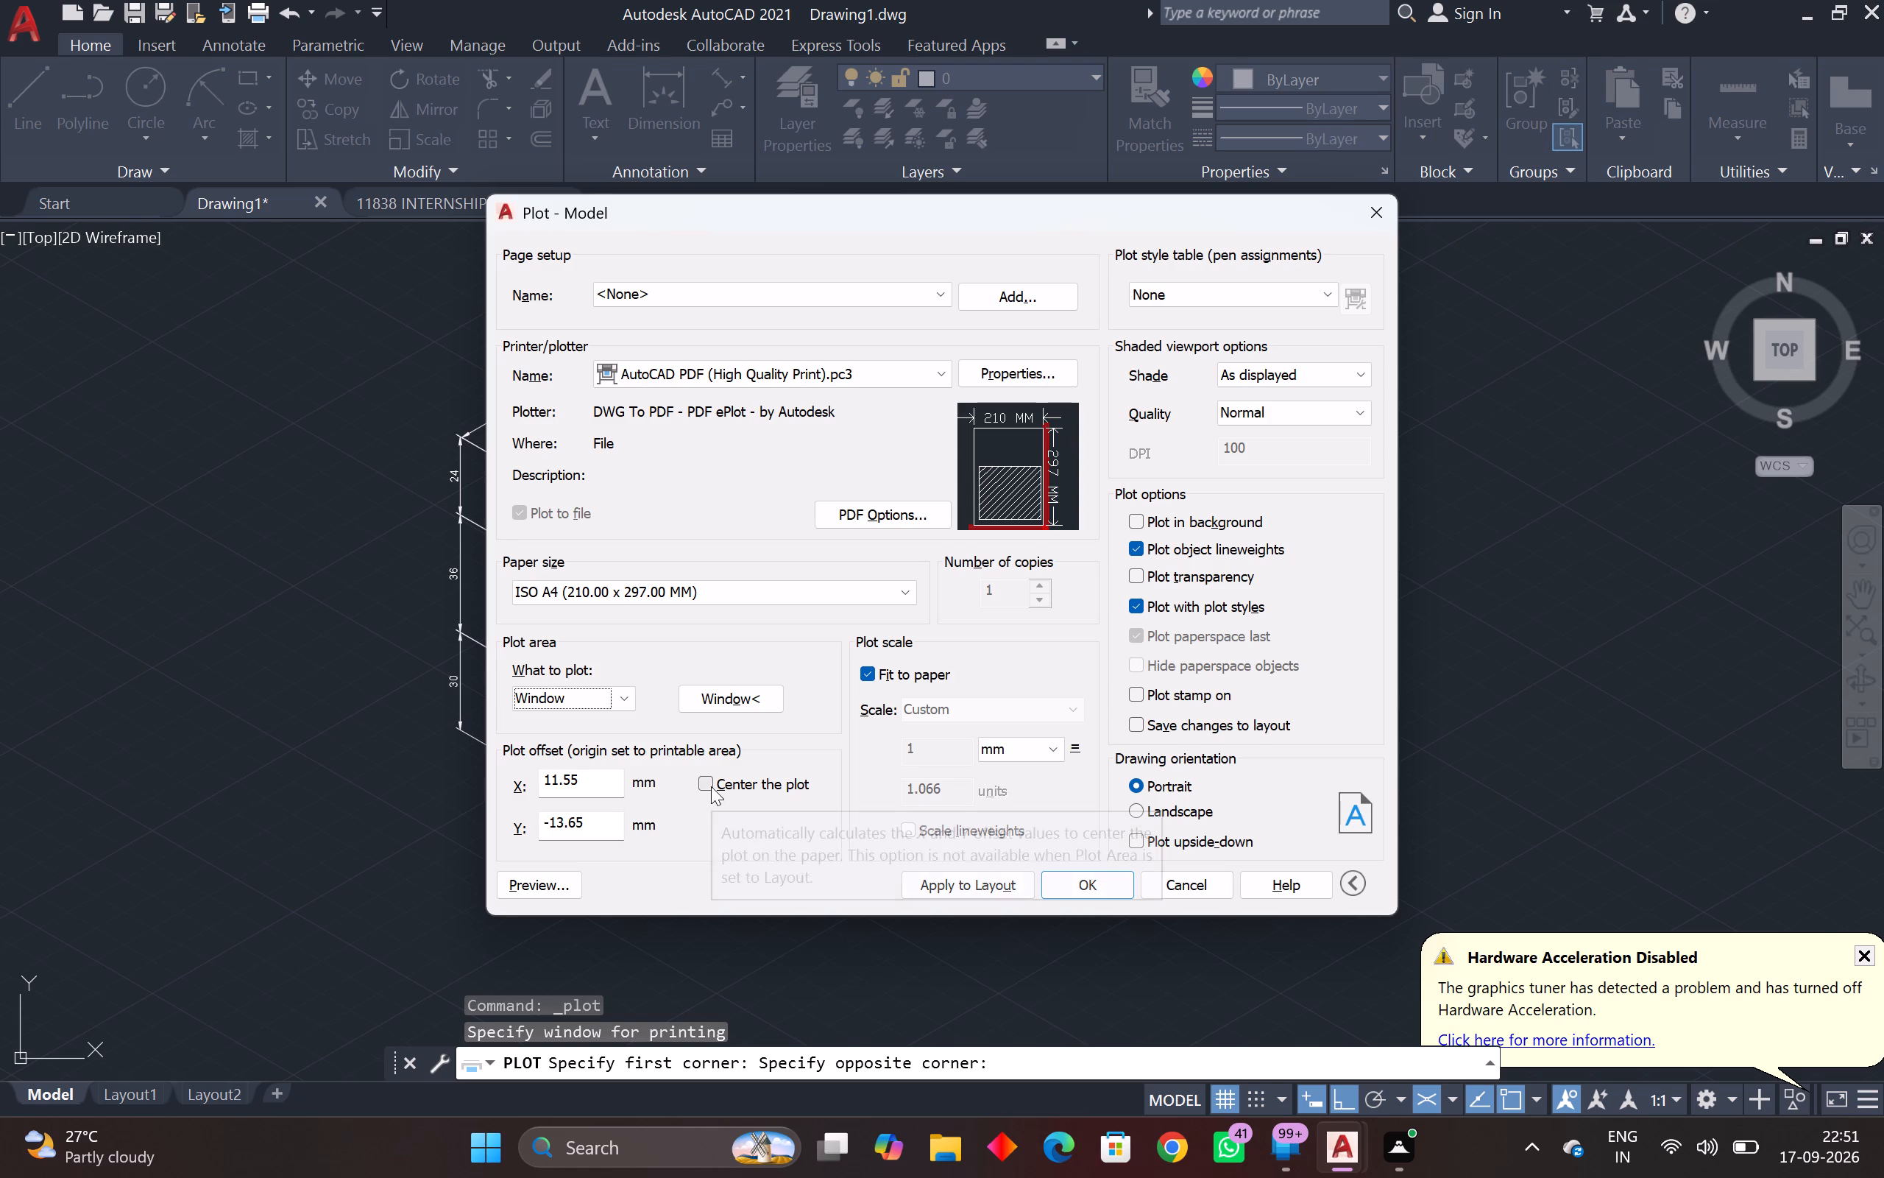
click(711, 785)
Preview the plot and examine the block's edges and dimensions up close on the sheet.
click(539, 881)
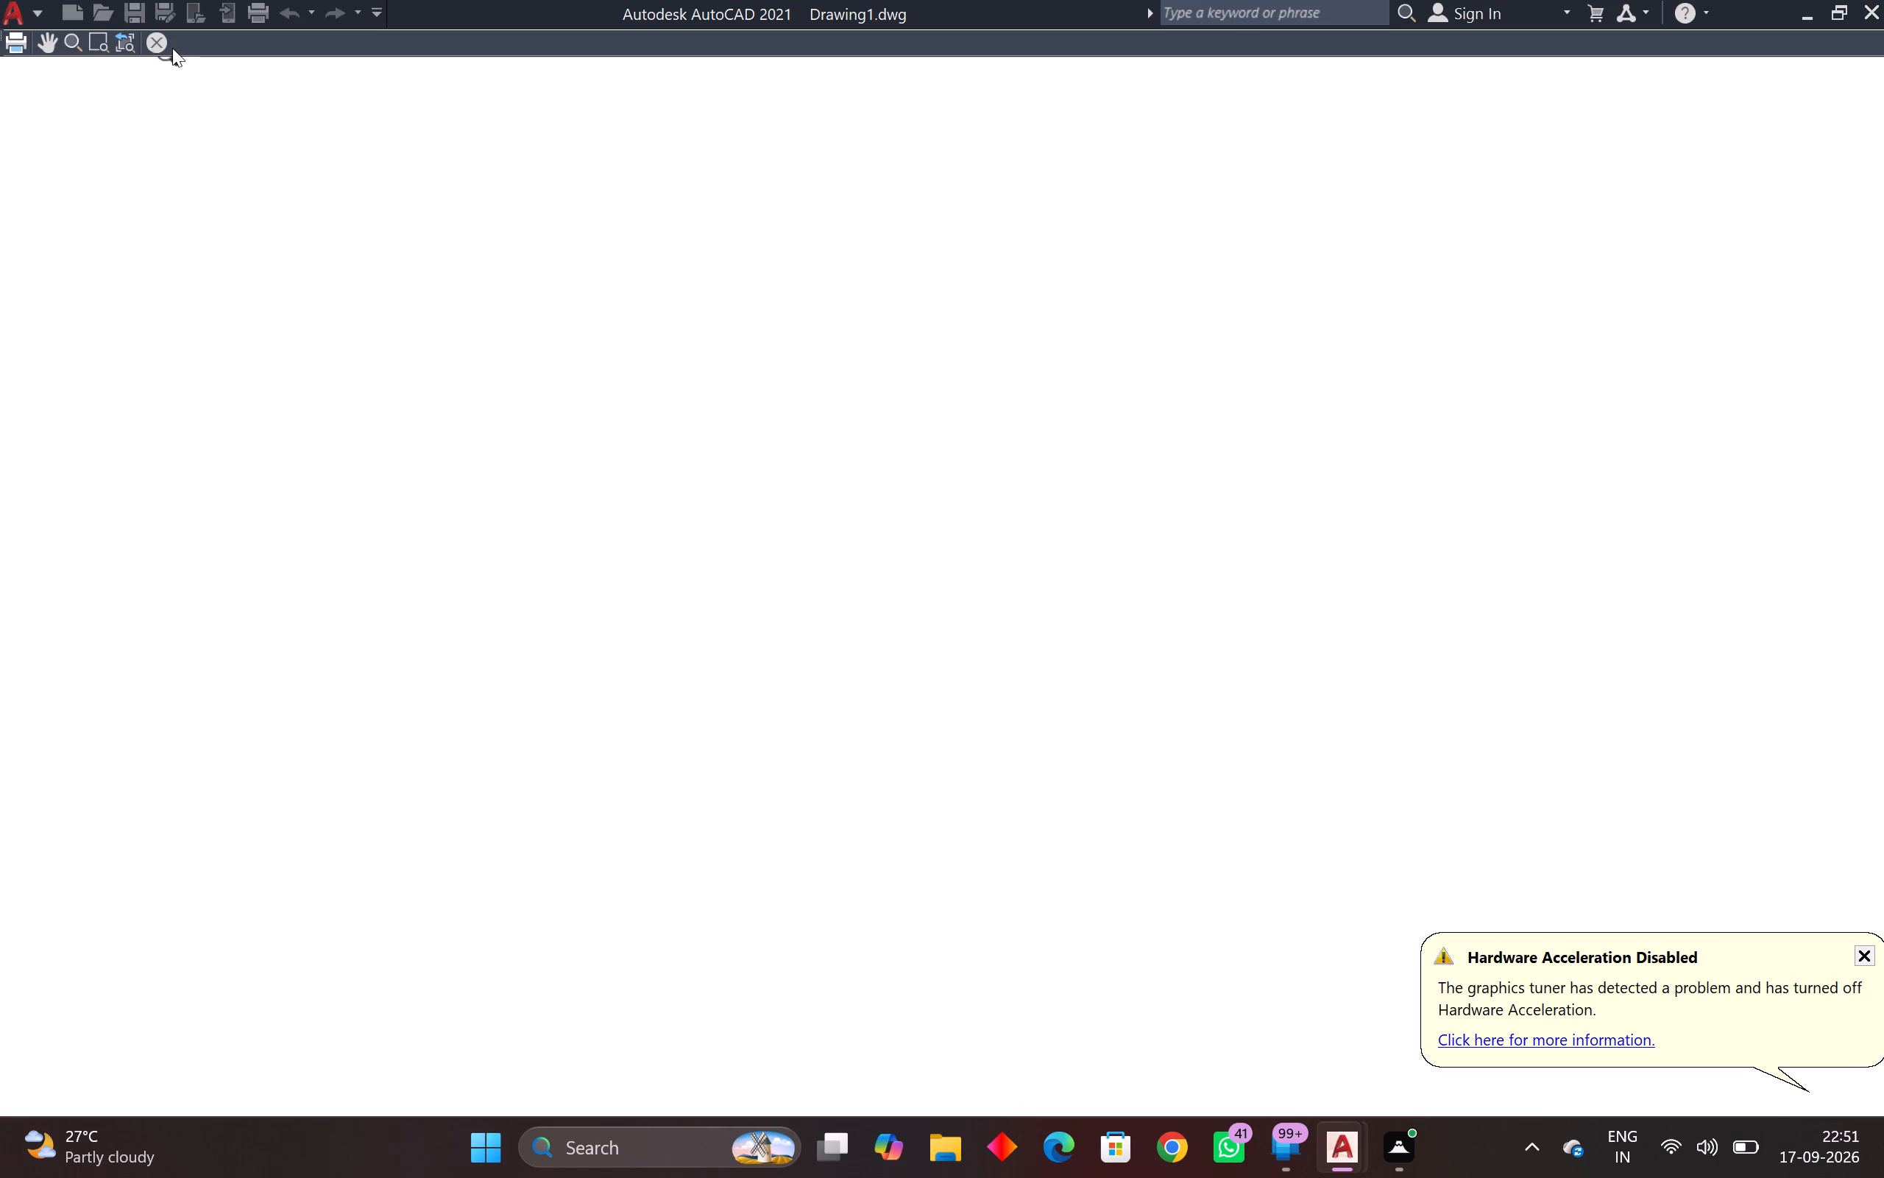
click(159, 46)
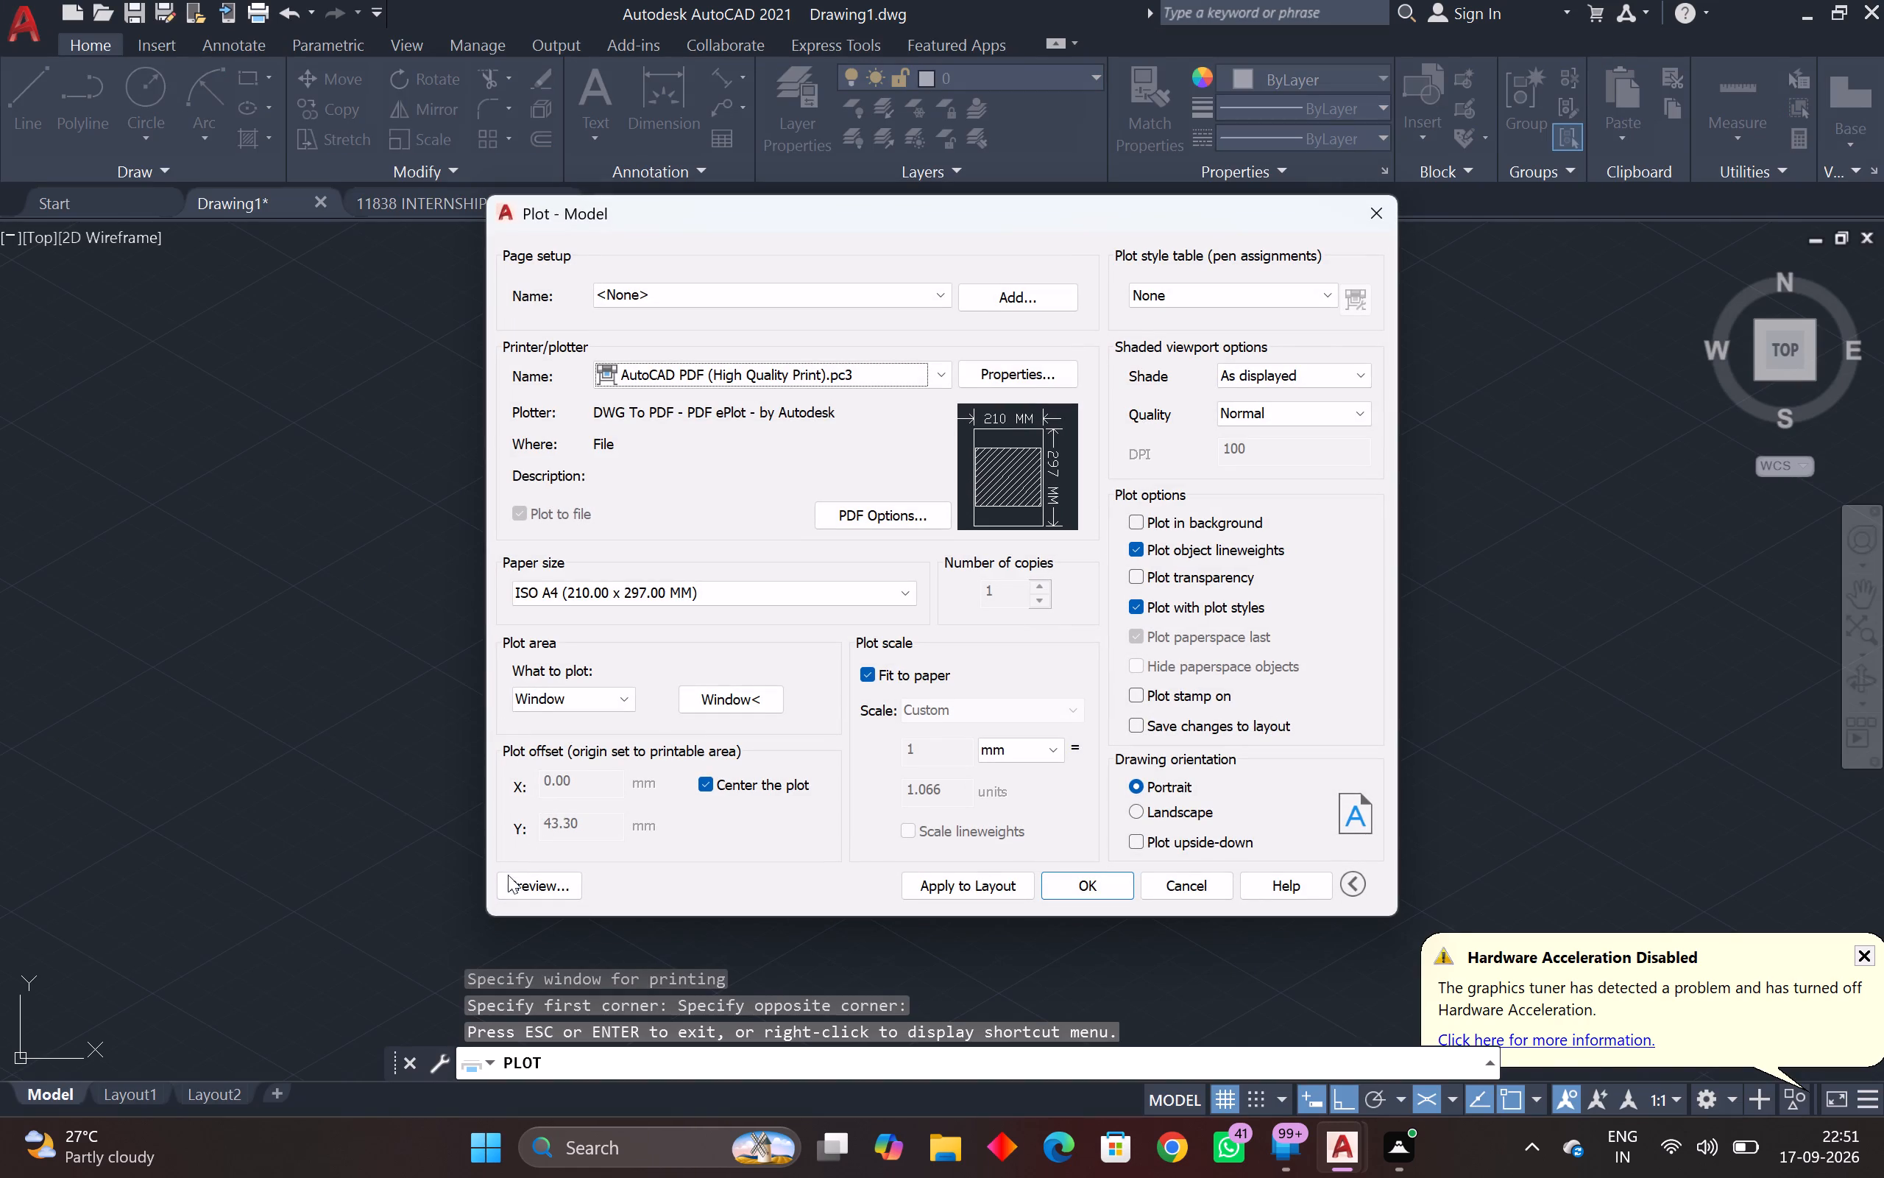
click(529, 892)
scroll(839, 613, up, 1)
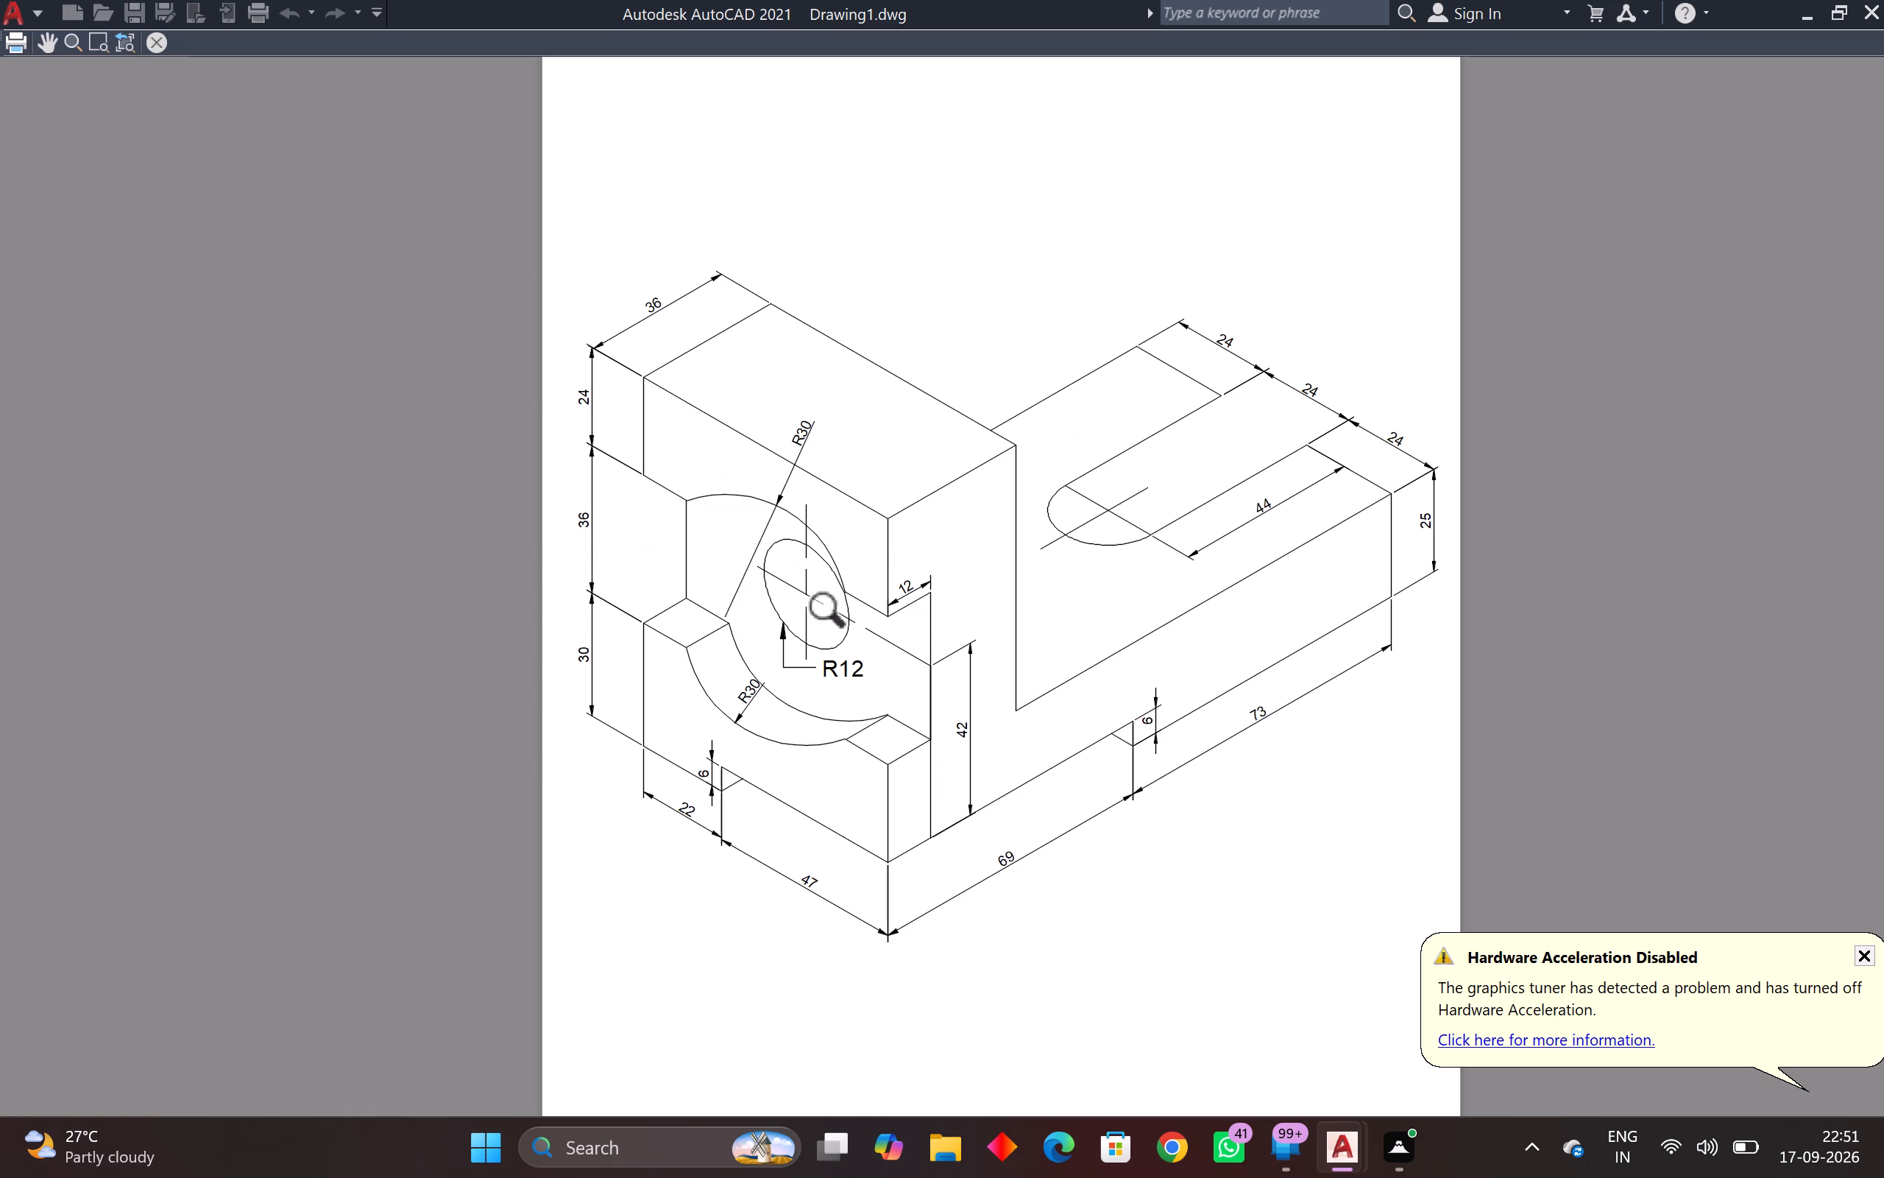
scroll(839, 613, up, 2)
scroll(839, 613, down, 3)
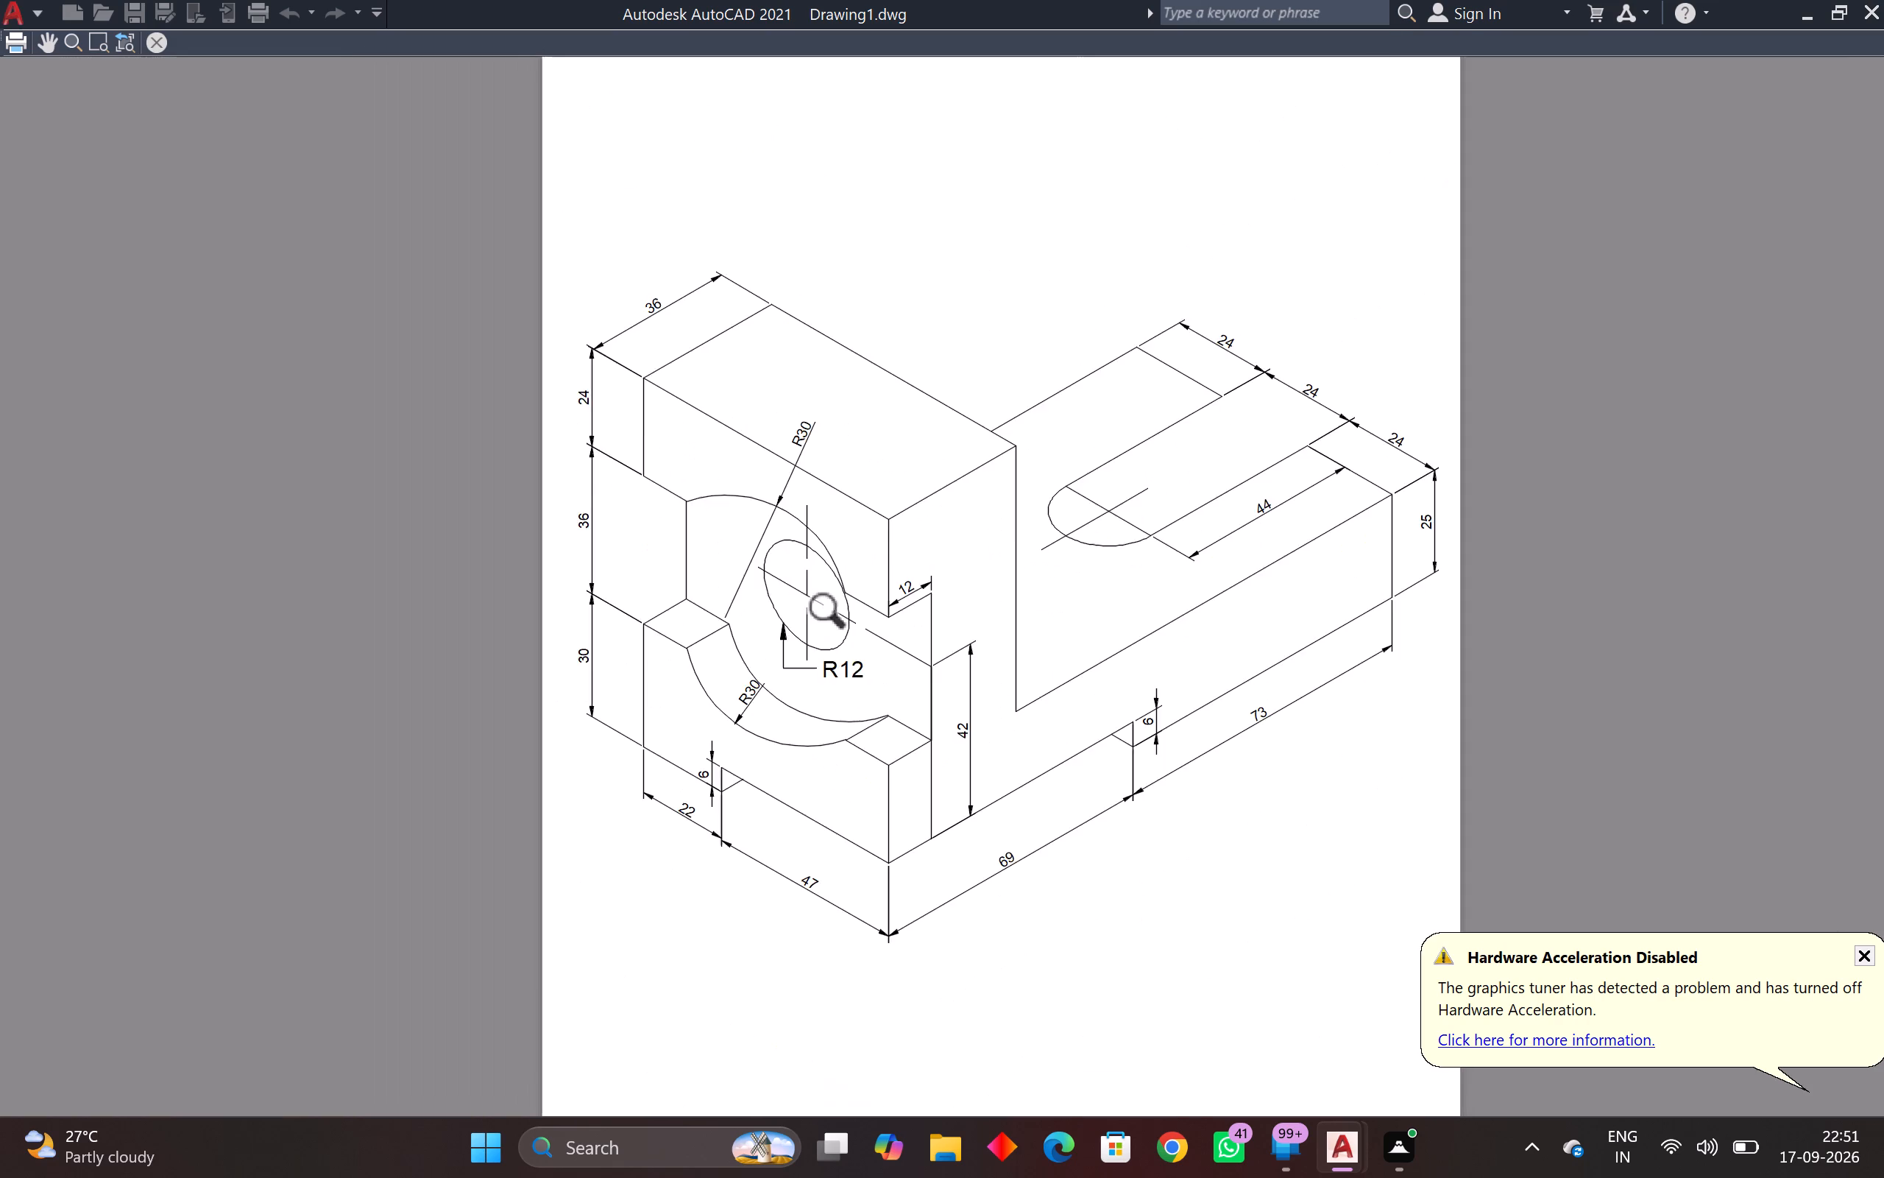
middle_drag(783, 604, 576, 555)
scroll(588, 574, up, 3)
scroll(588, 574, down, 1)
middle_drag(587, 574, 542, 556)
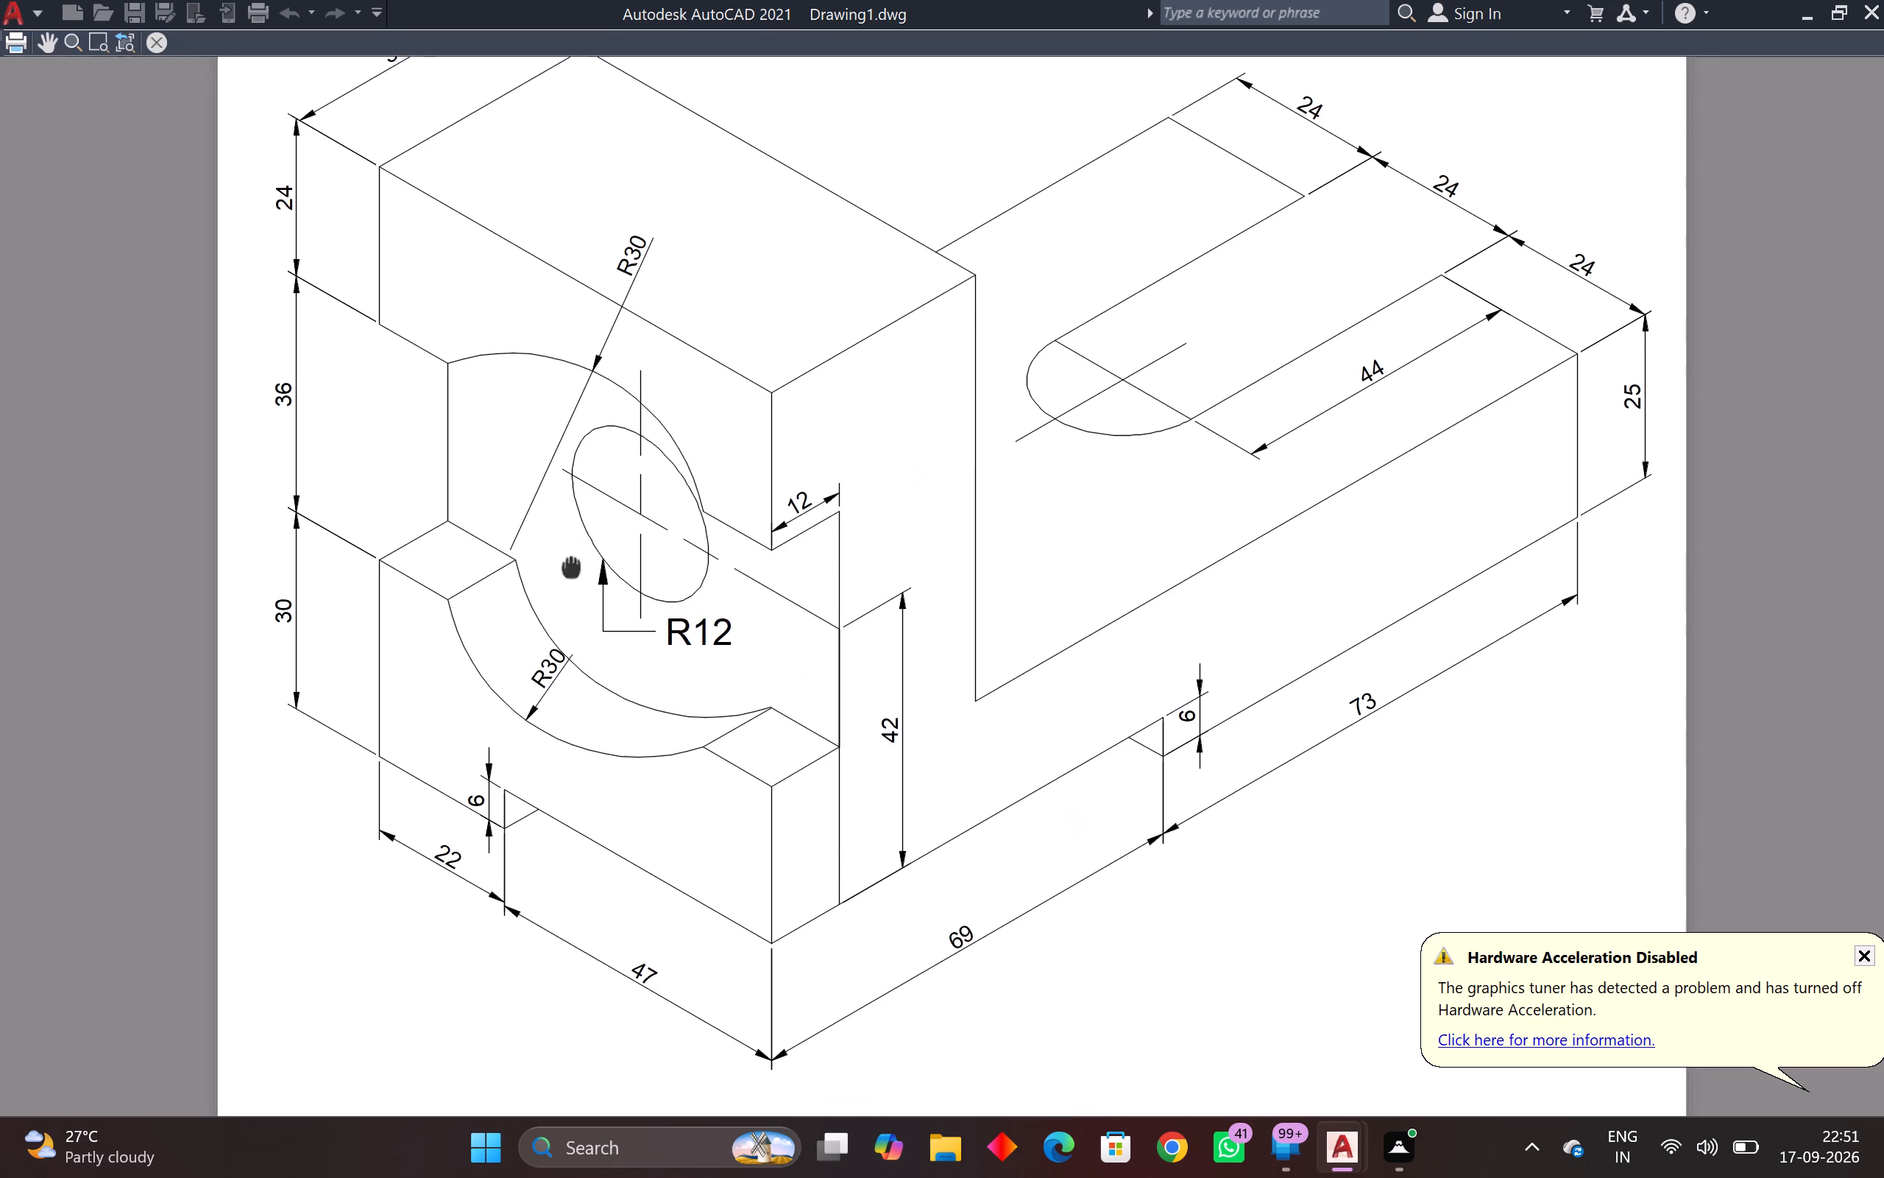
middle_drag(542, 556, 437, 516)
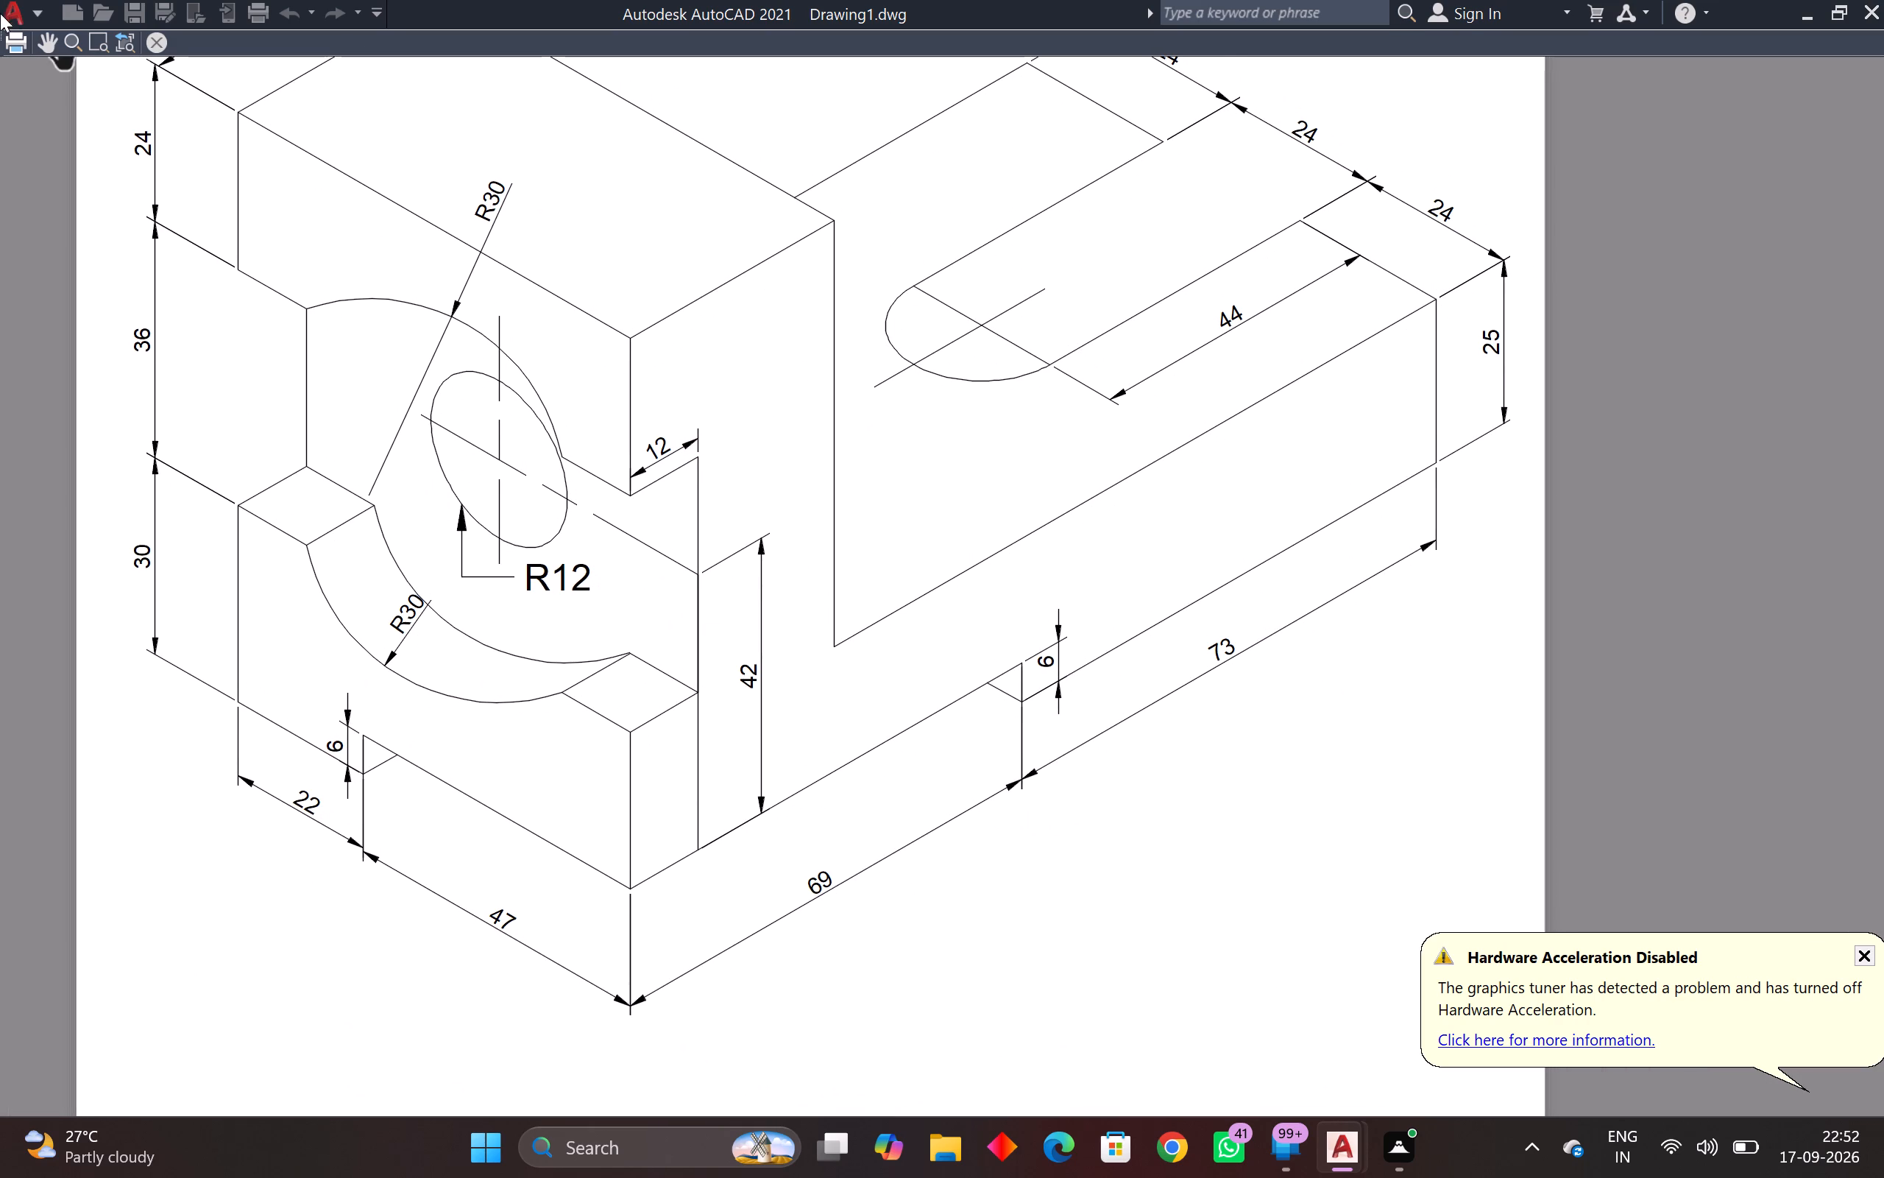
Plot the previewed sheet to a PDF named 11838 ISO SEP 17(4) in Documents and close the resulting PDF.
click(15, 35)
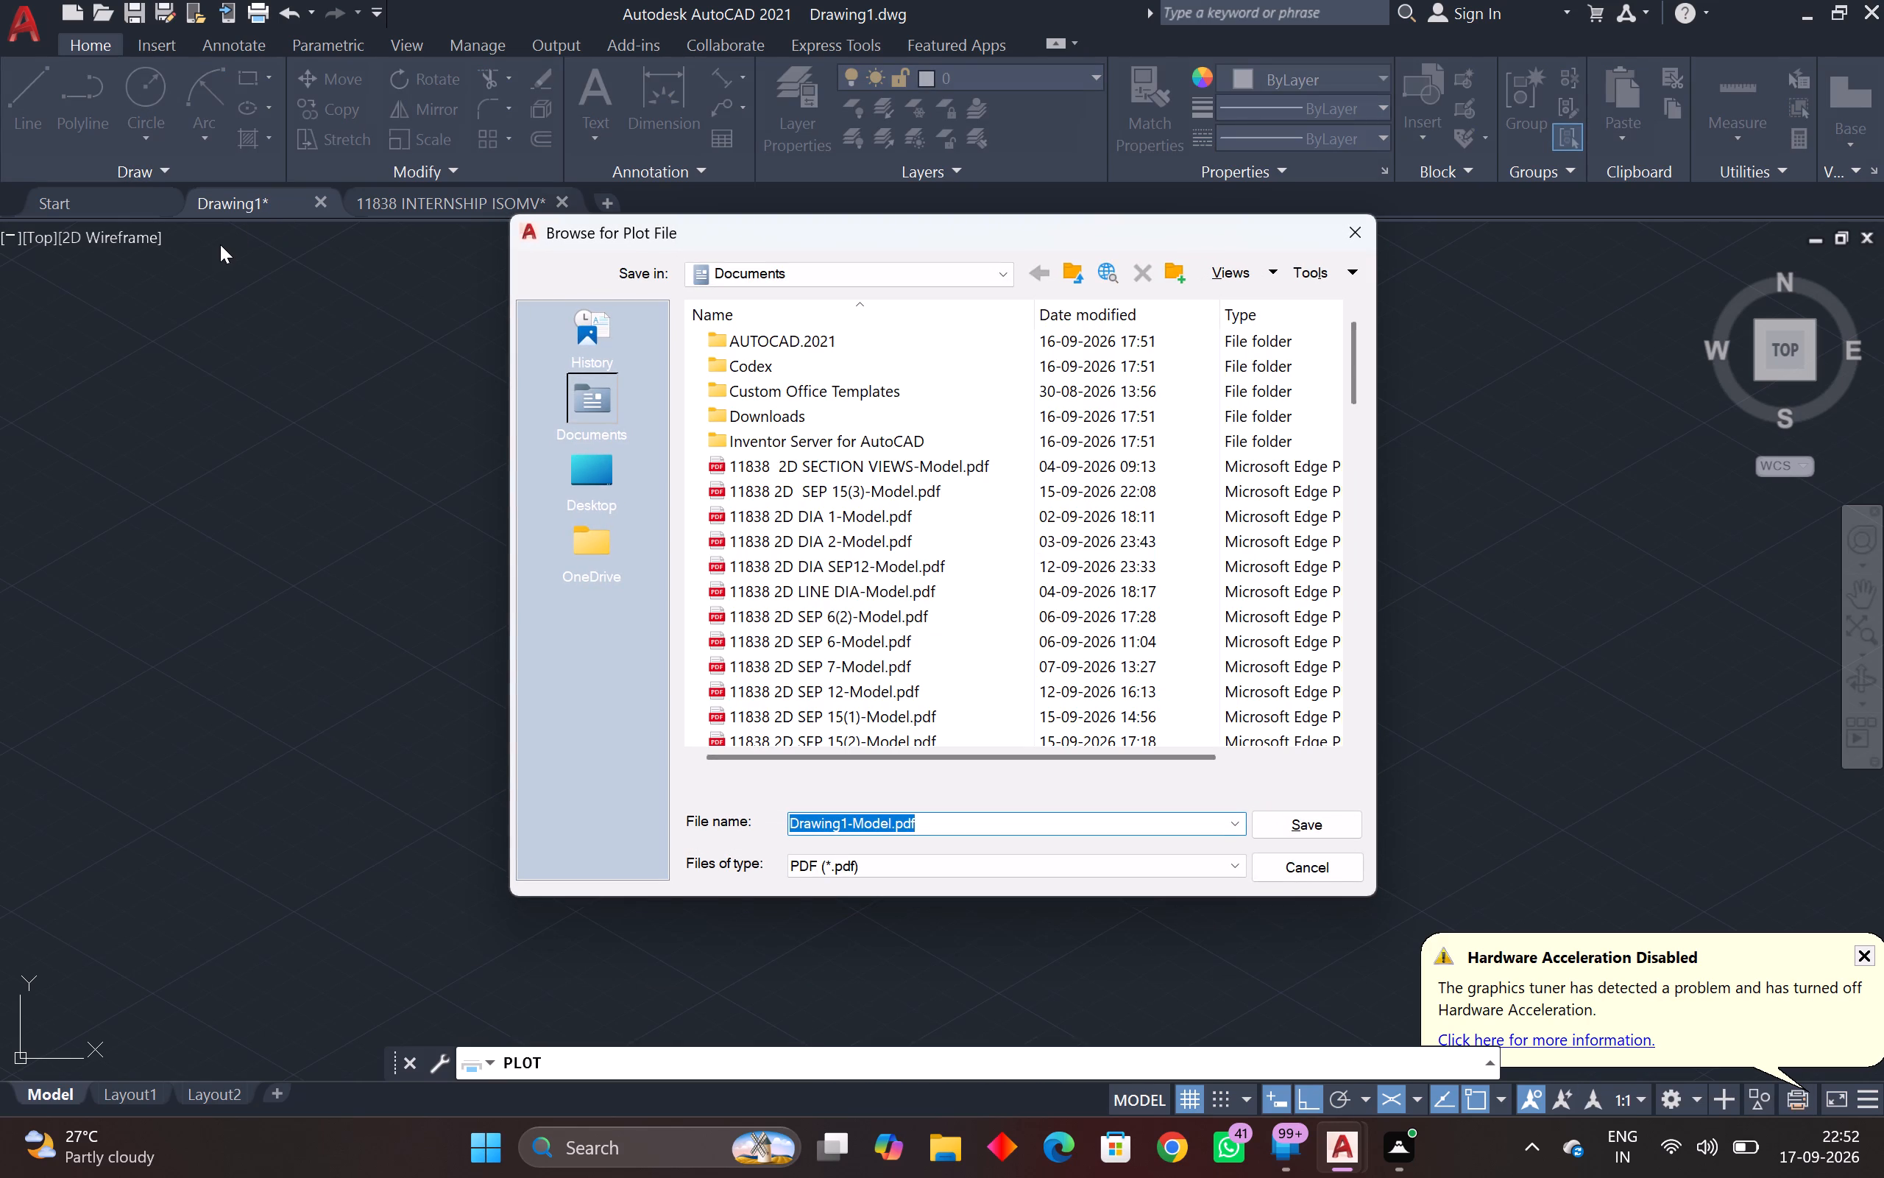
key(BackSpace)
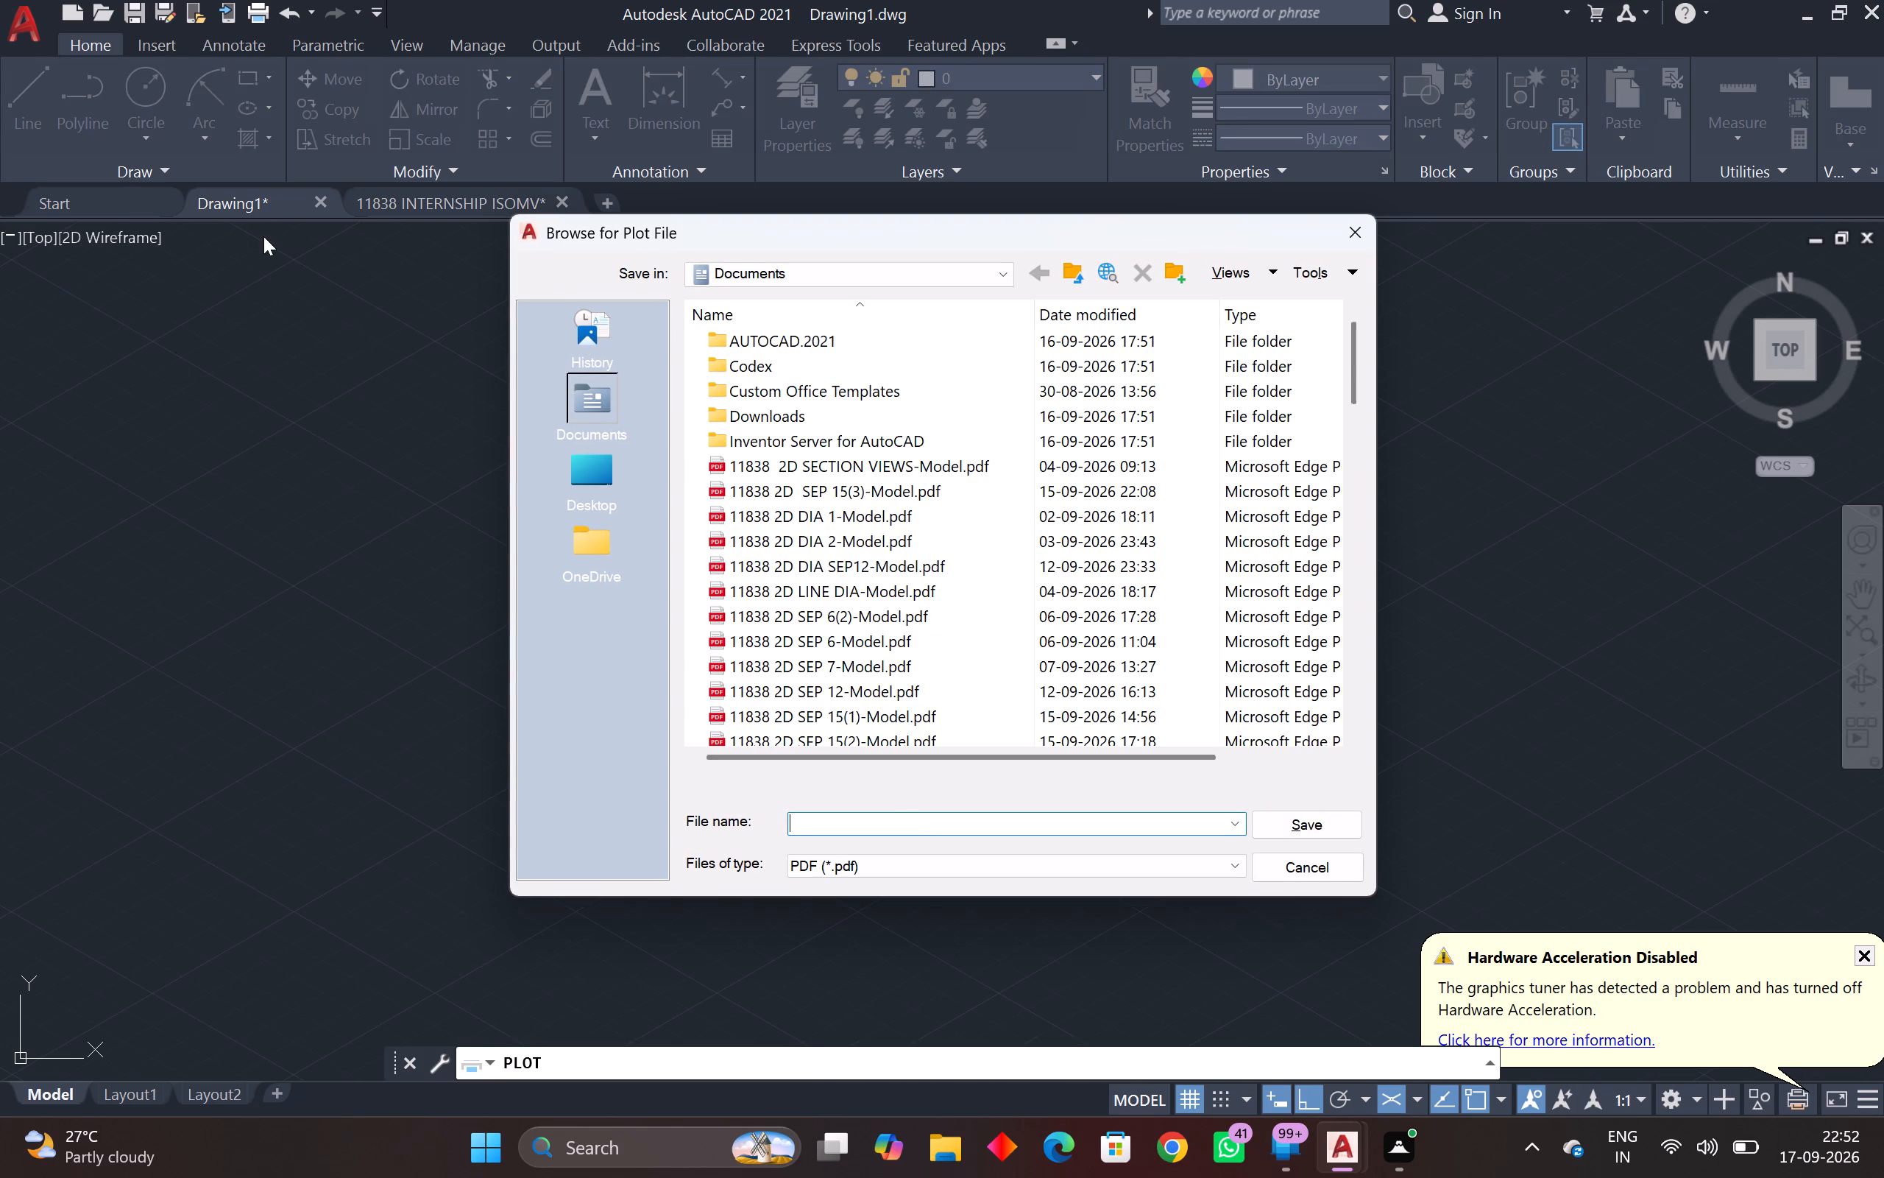
key(1)
text(1838)
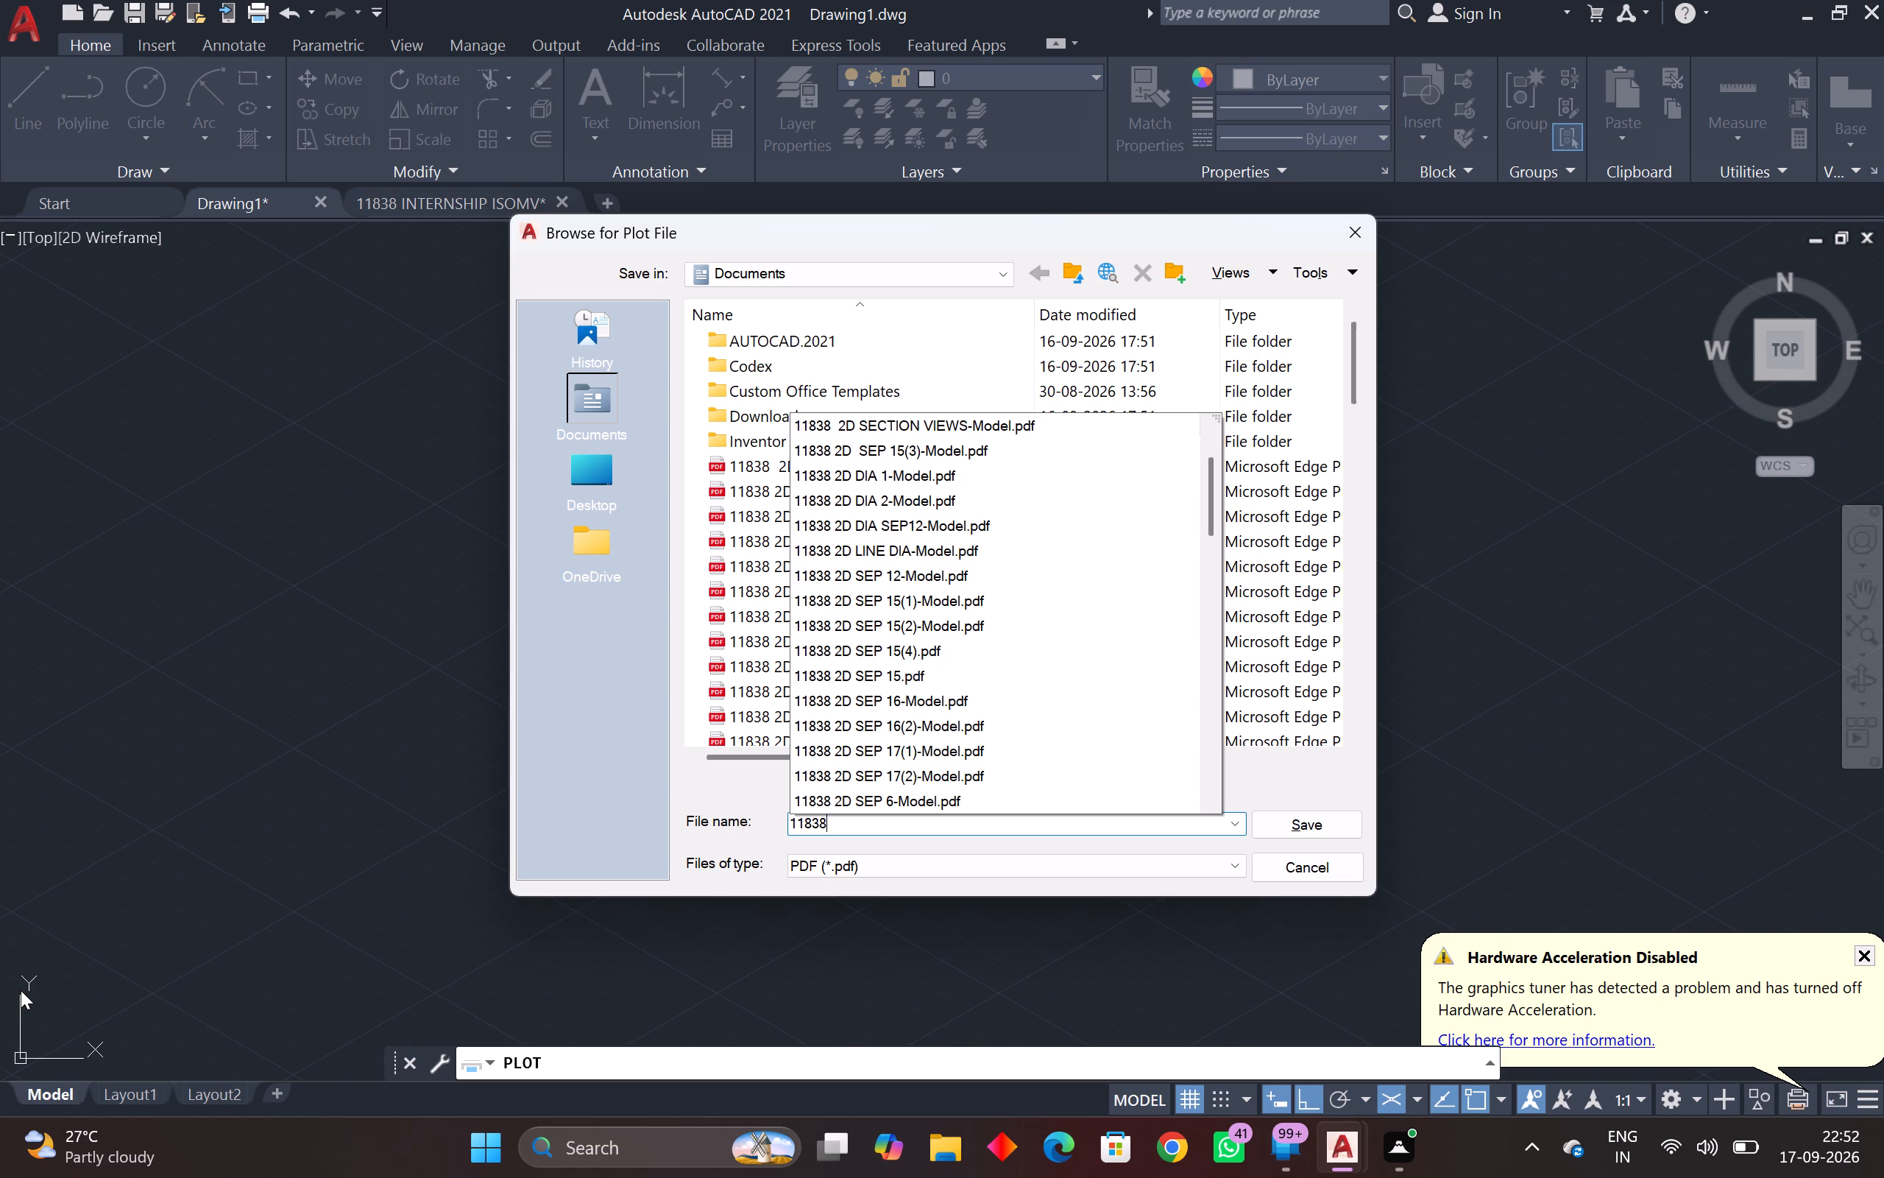
key(space)
text(ISO SE)
text(P 17)
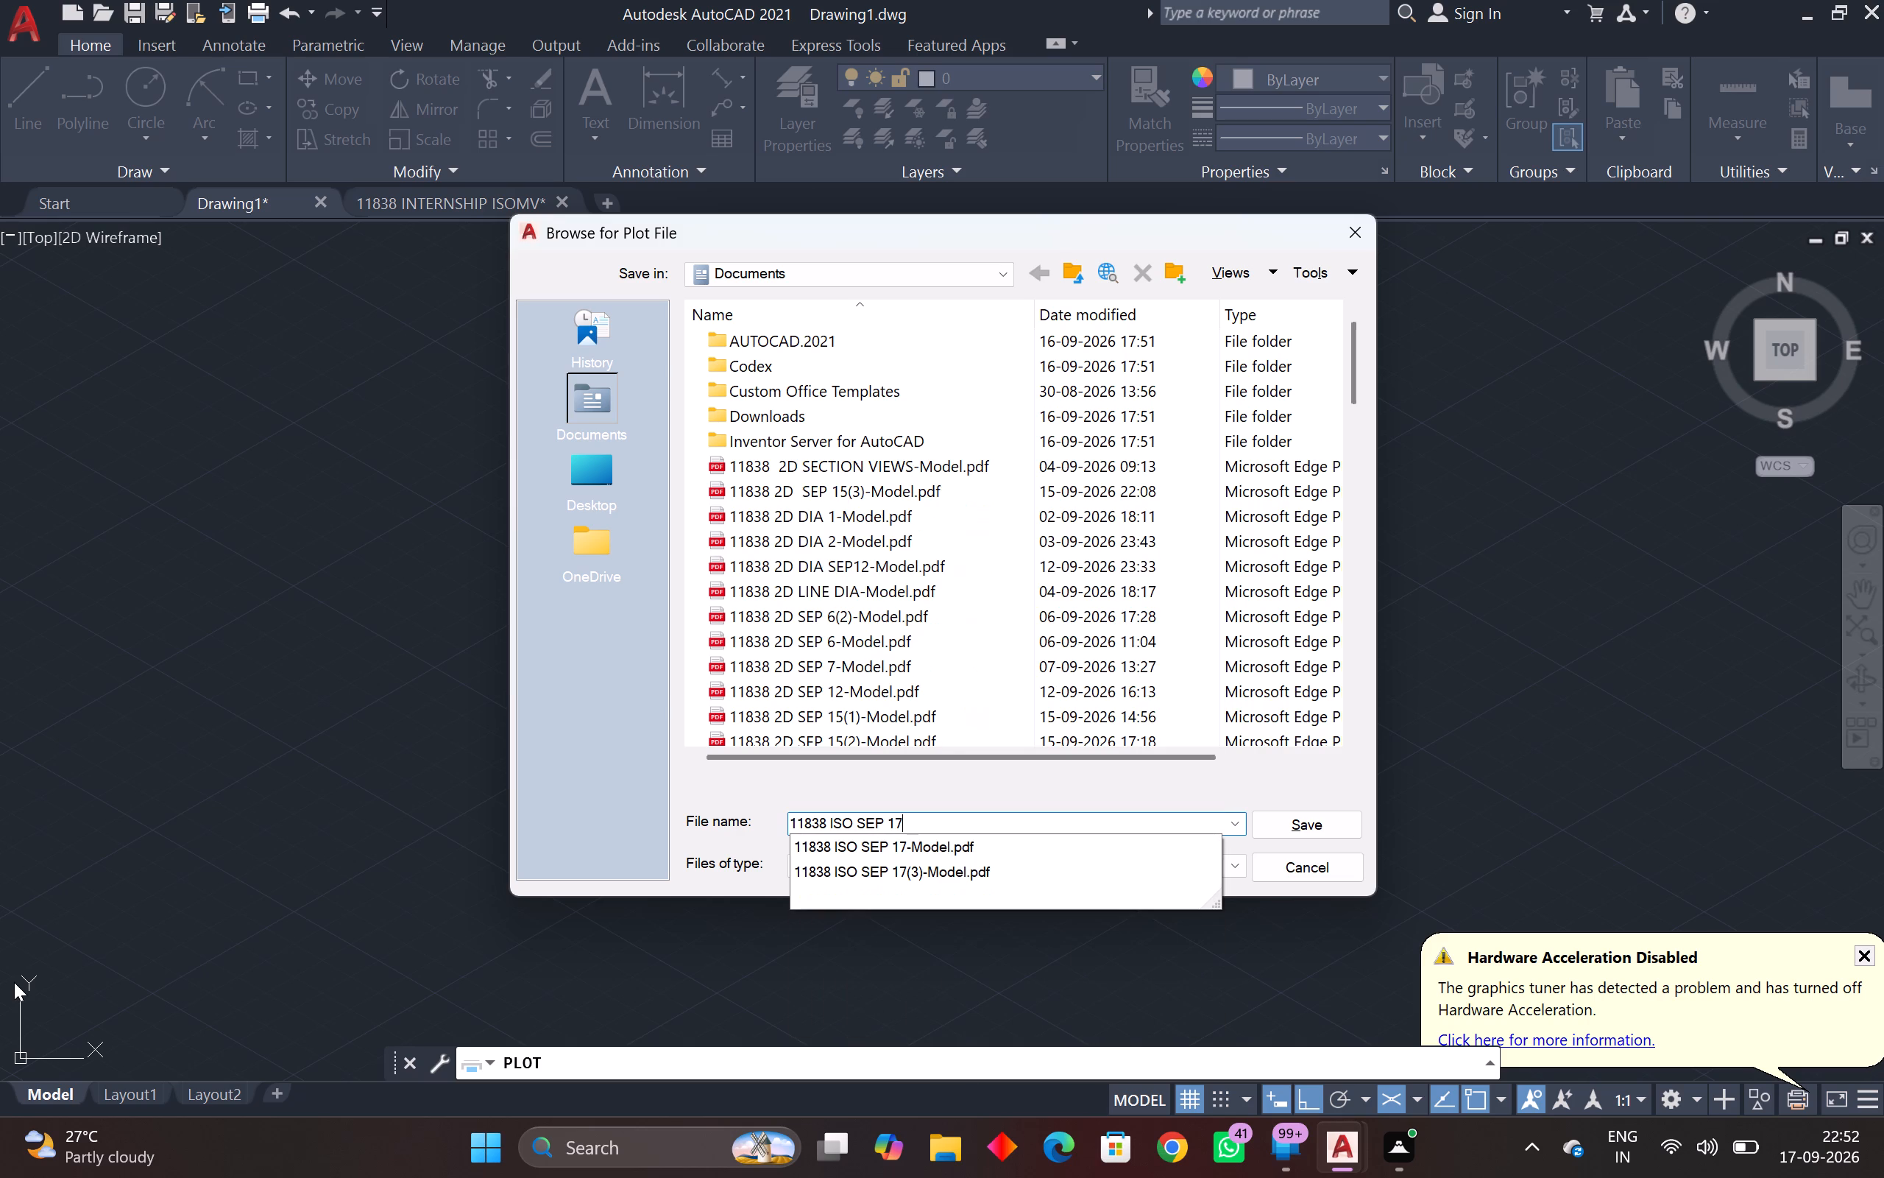
text((3)
key(shift+parenright)
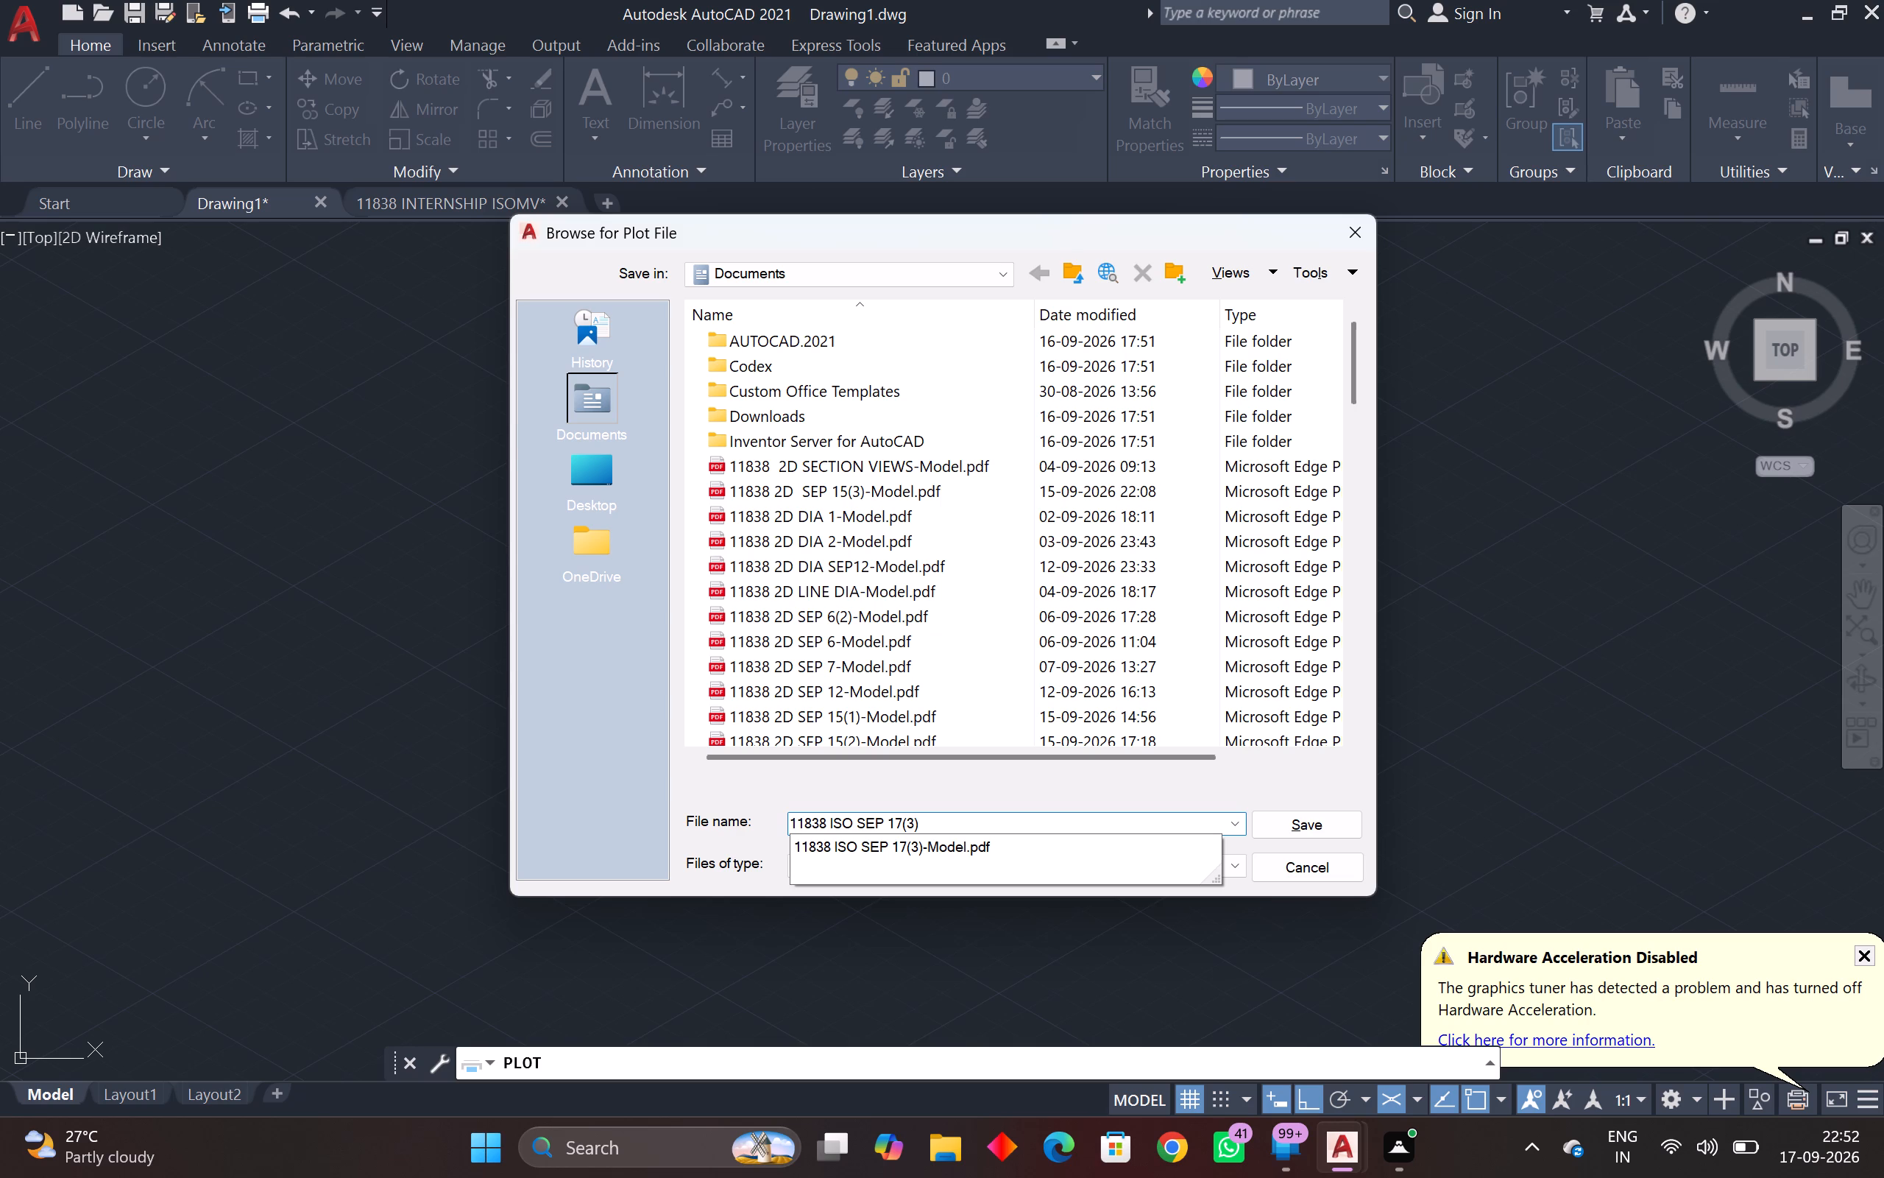
key(BackSpace)
key(BackSpace)
key(4)
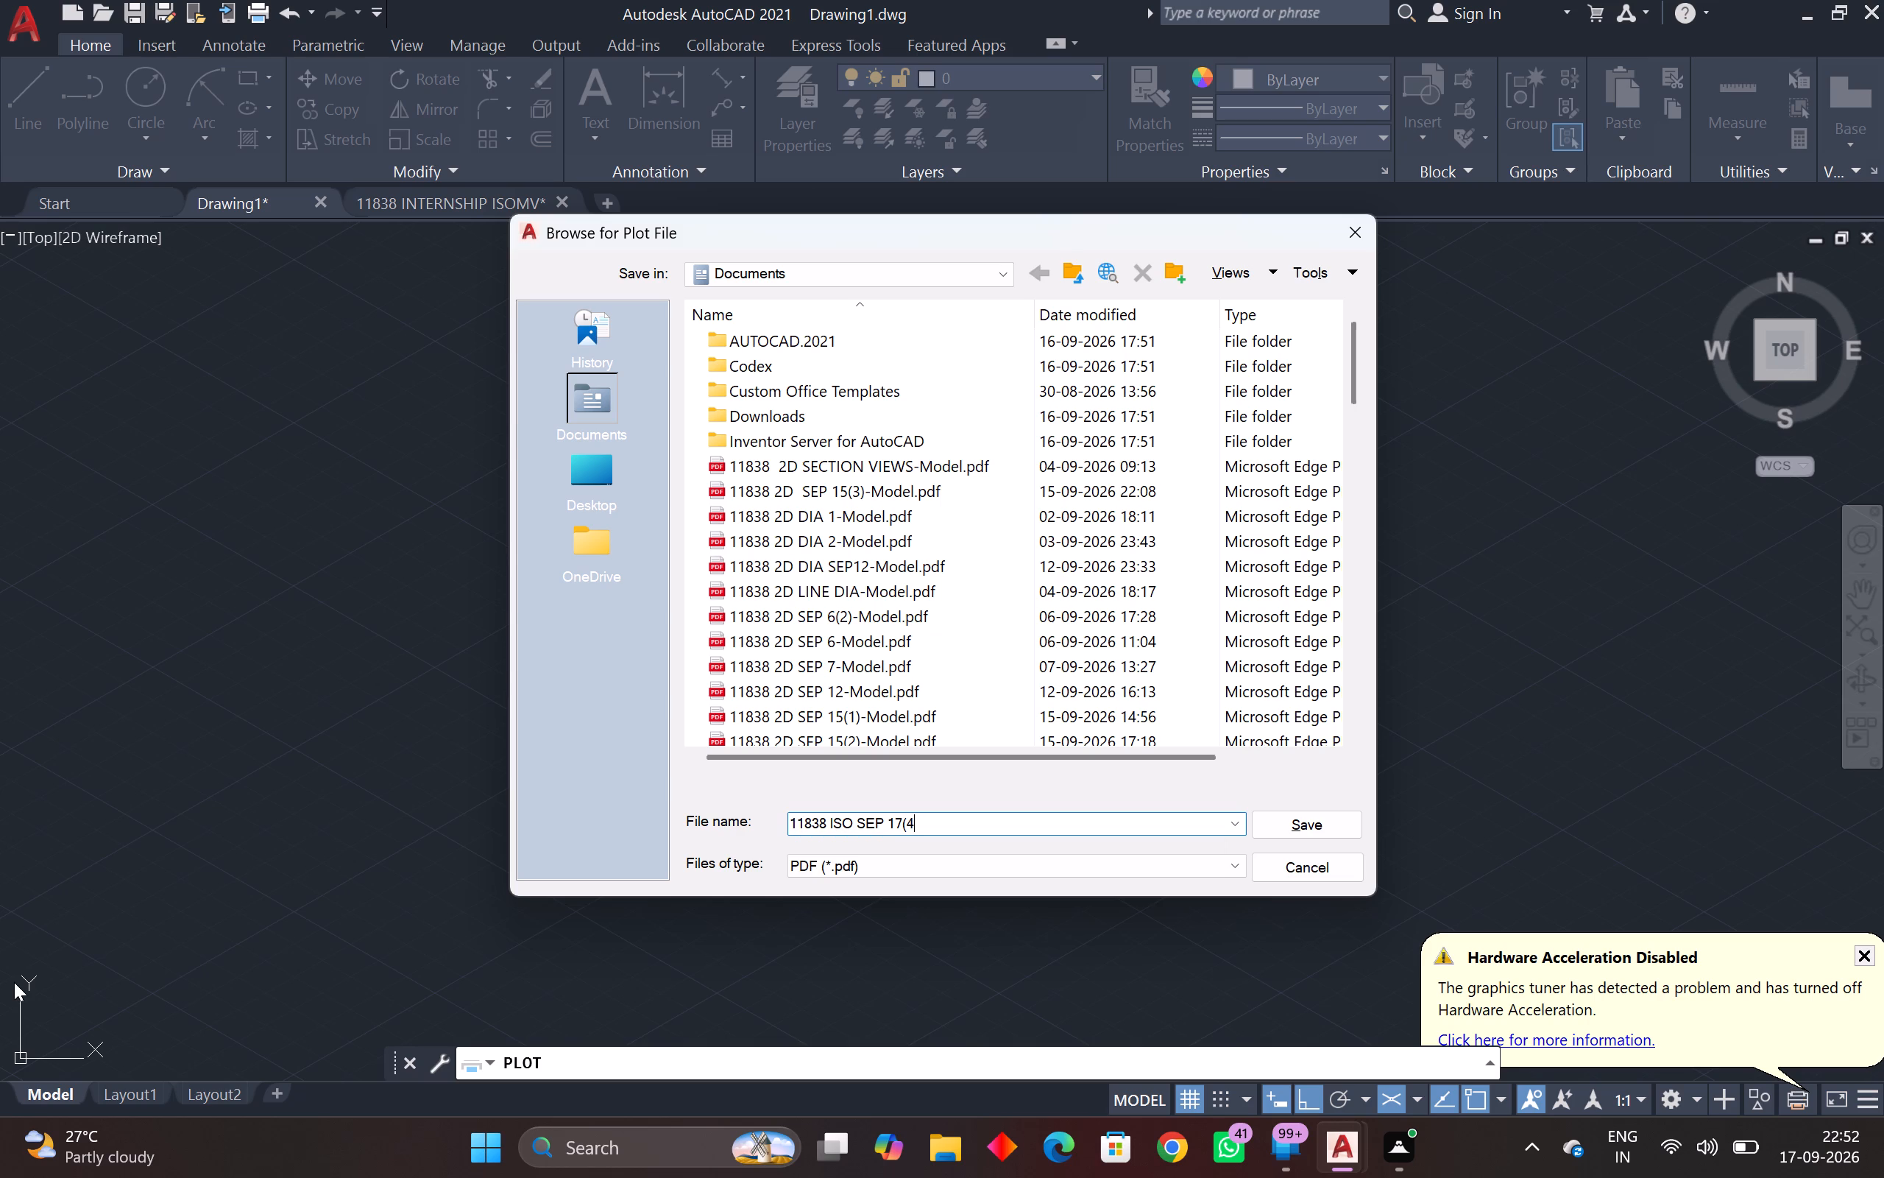
key(shift+parenright)
key(Return)
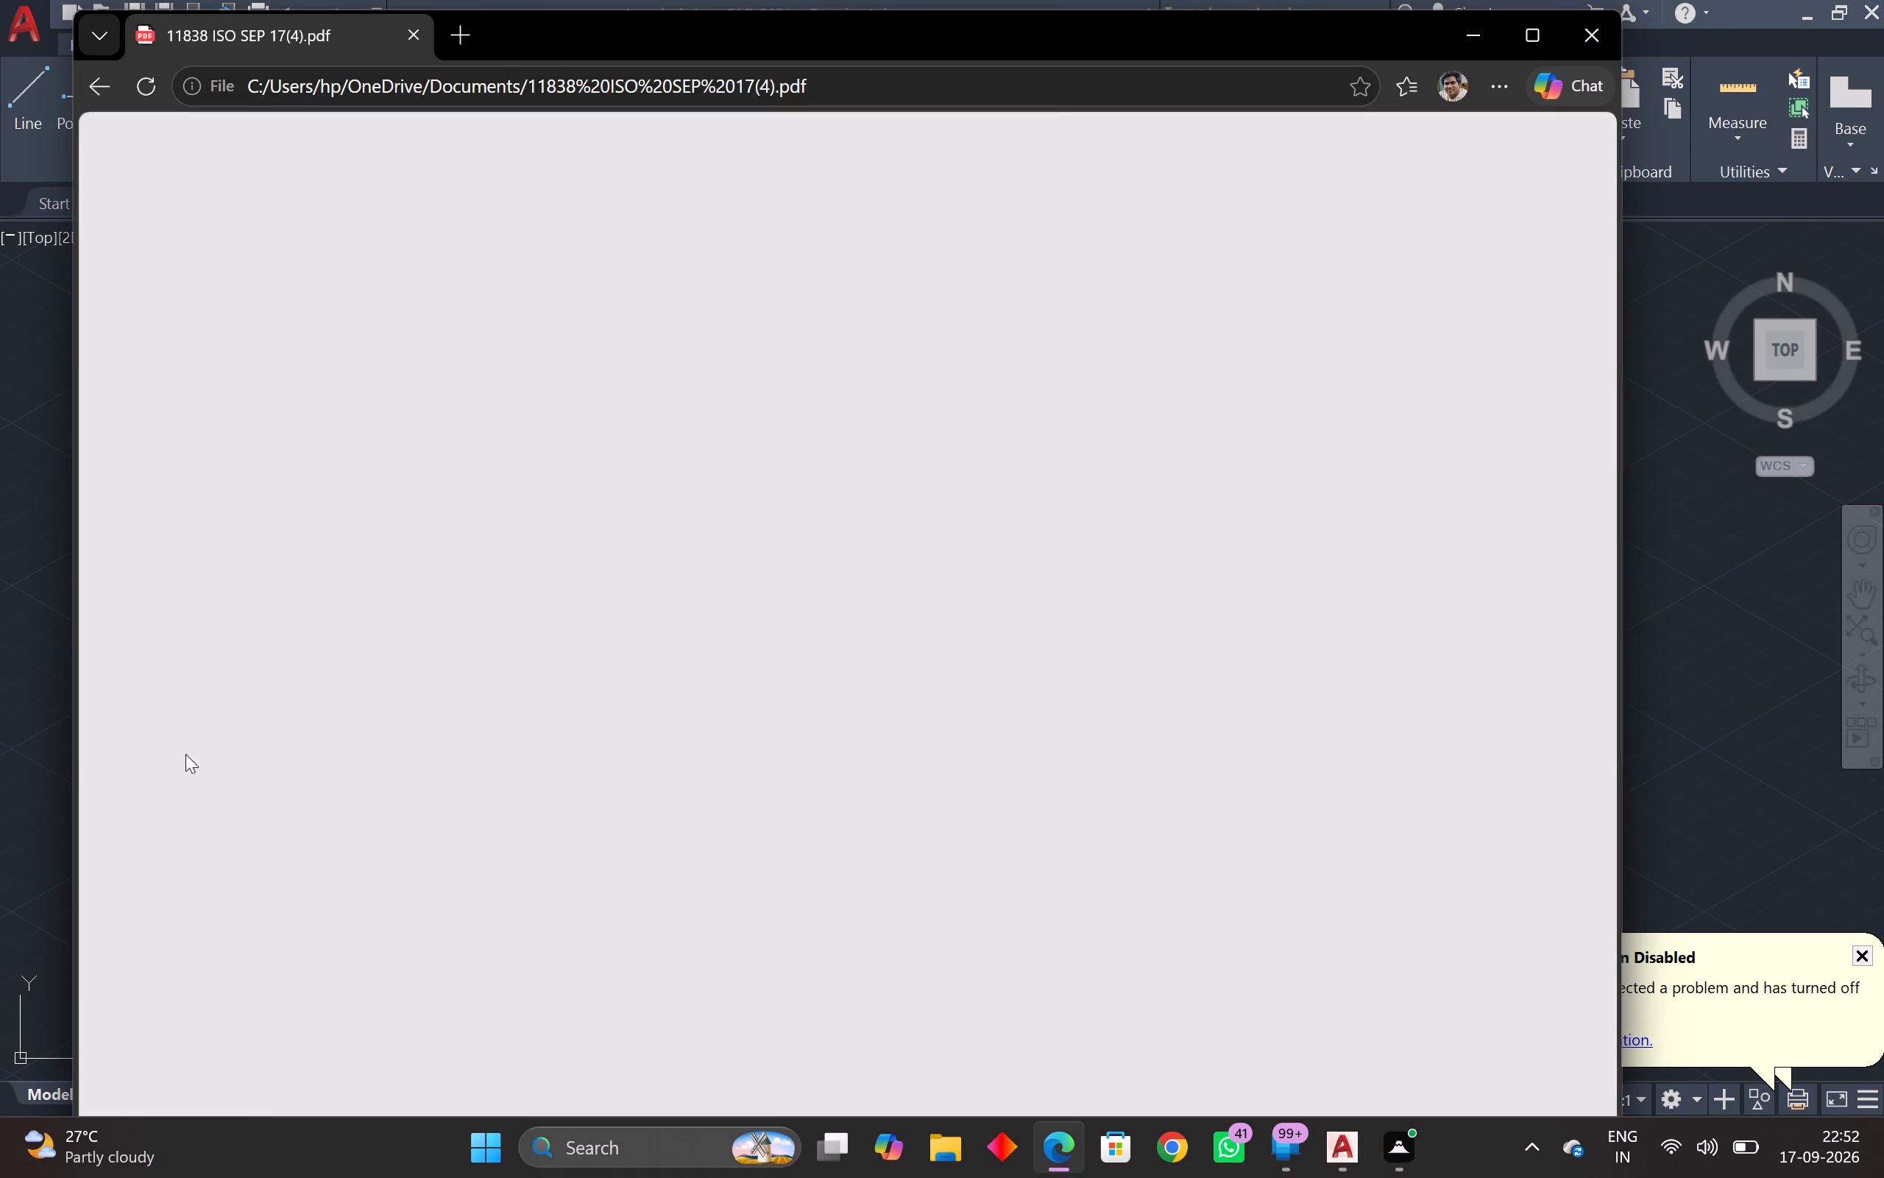
click(1602, 24)
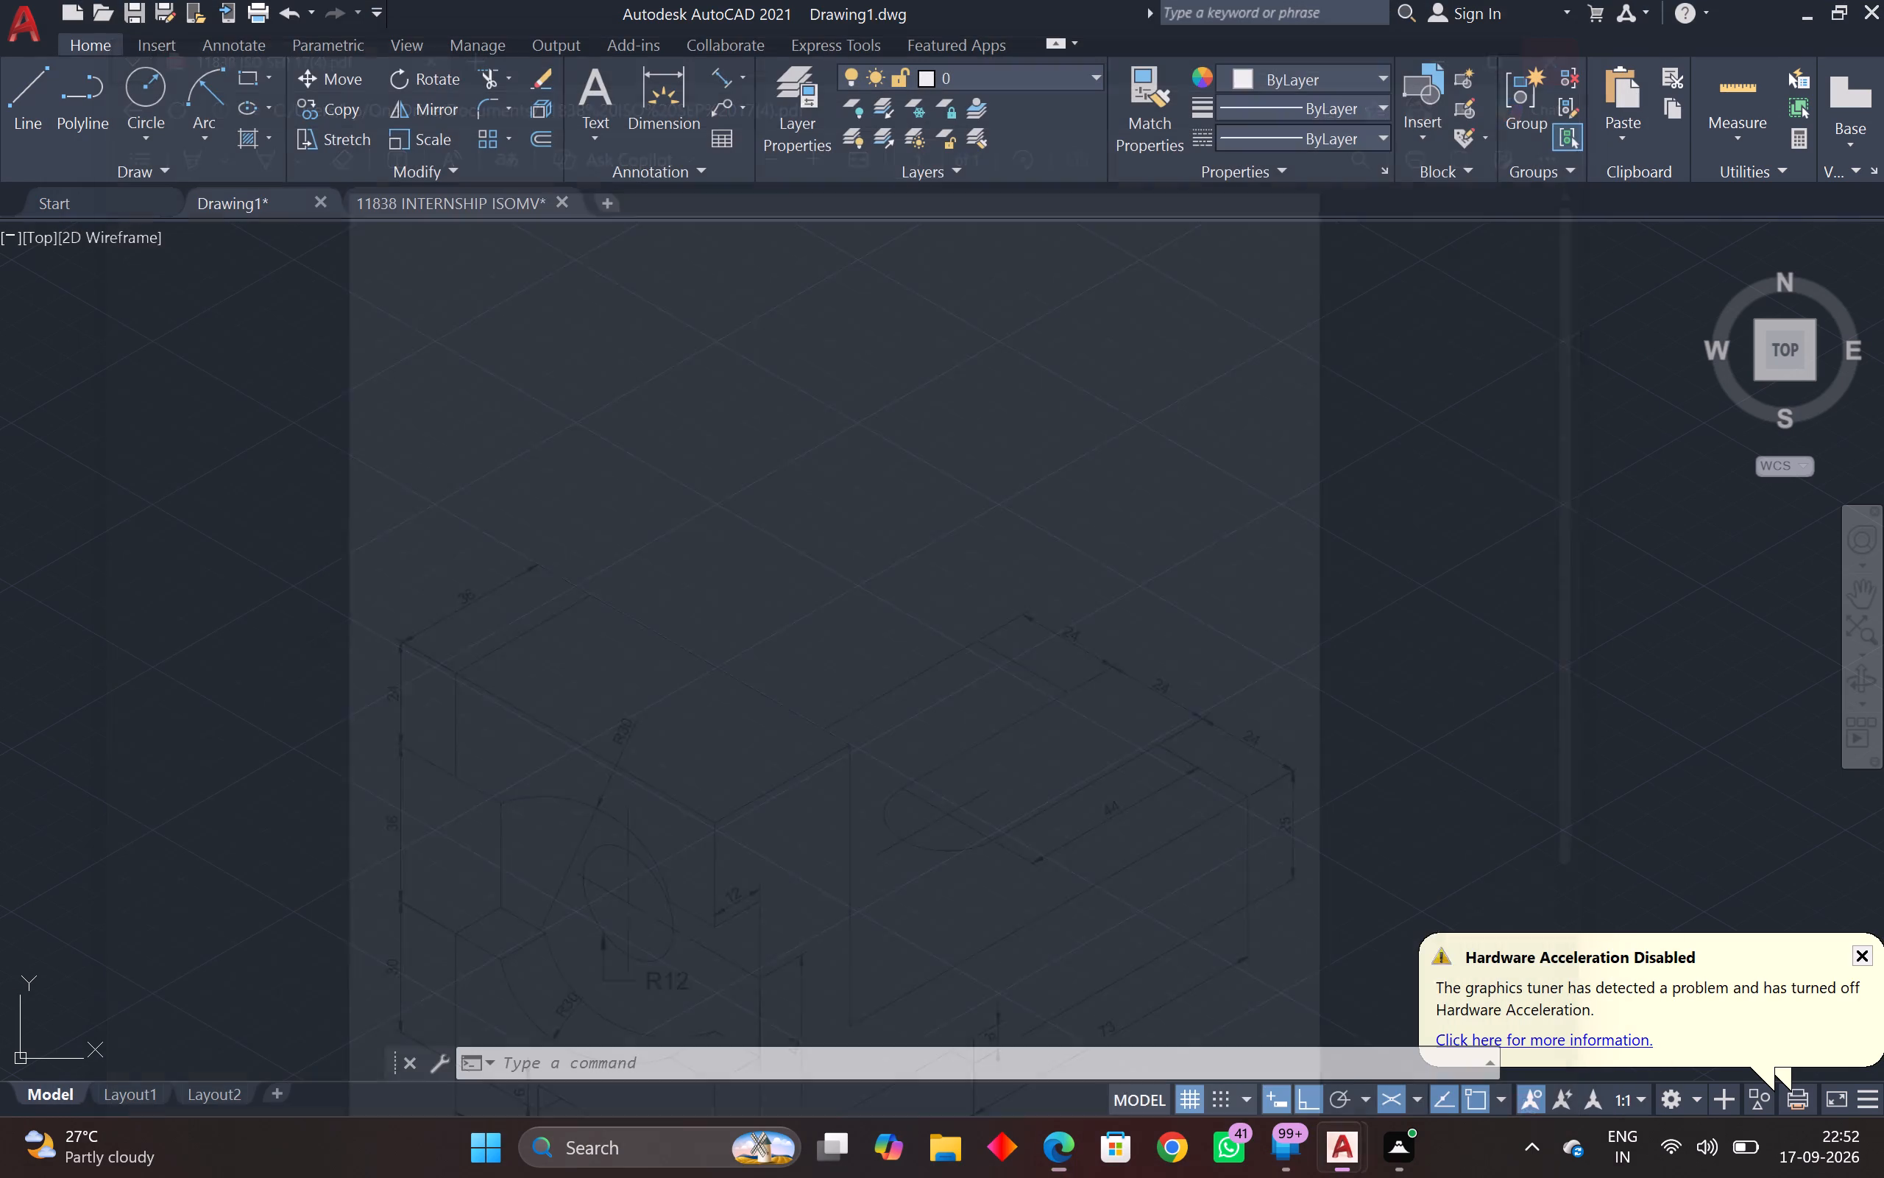
Save the block drawing in Documents as 11838 ISO SEP 17(4) in AutoCAD 2018 Drawing format.
middle_click(510, 740)
middle_click(510, 740)
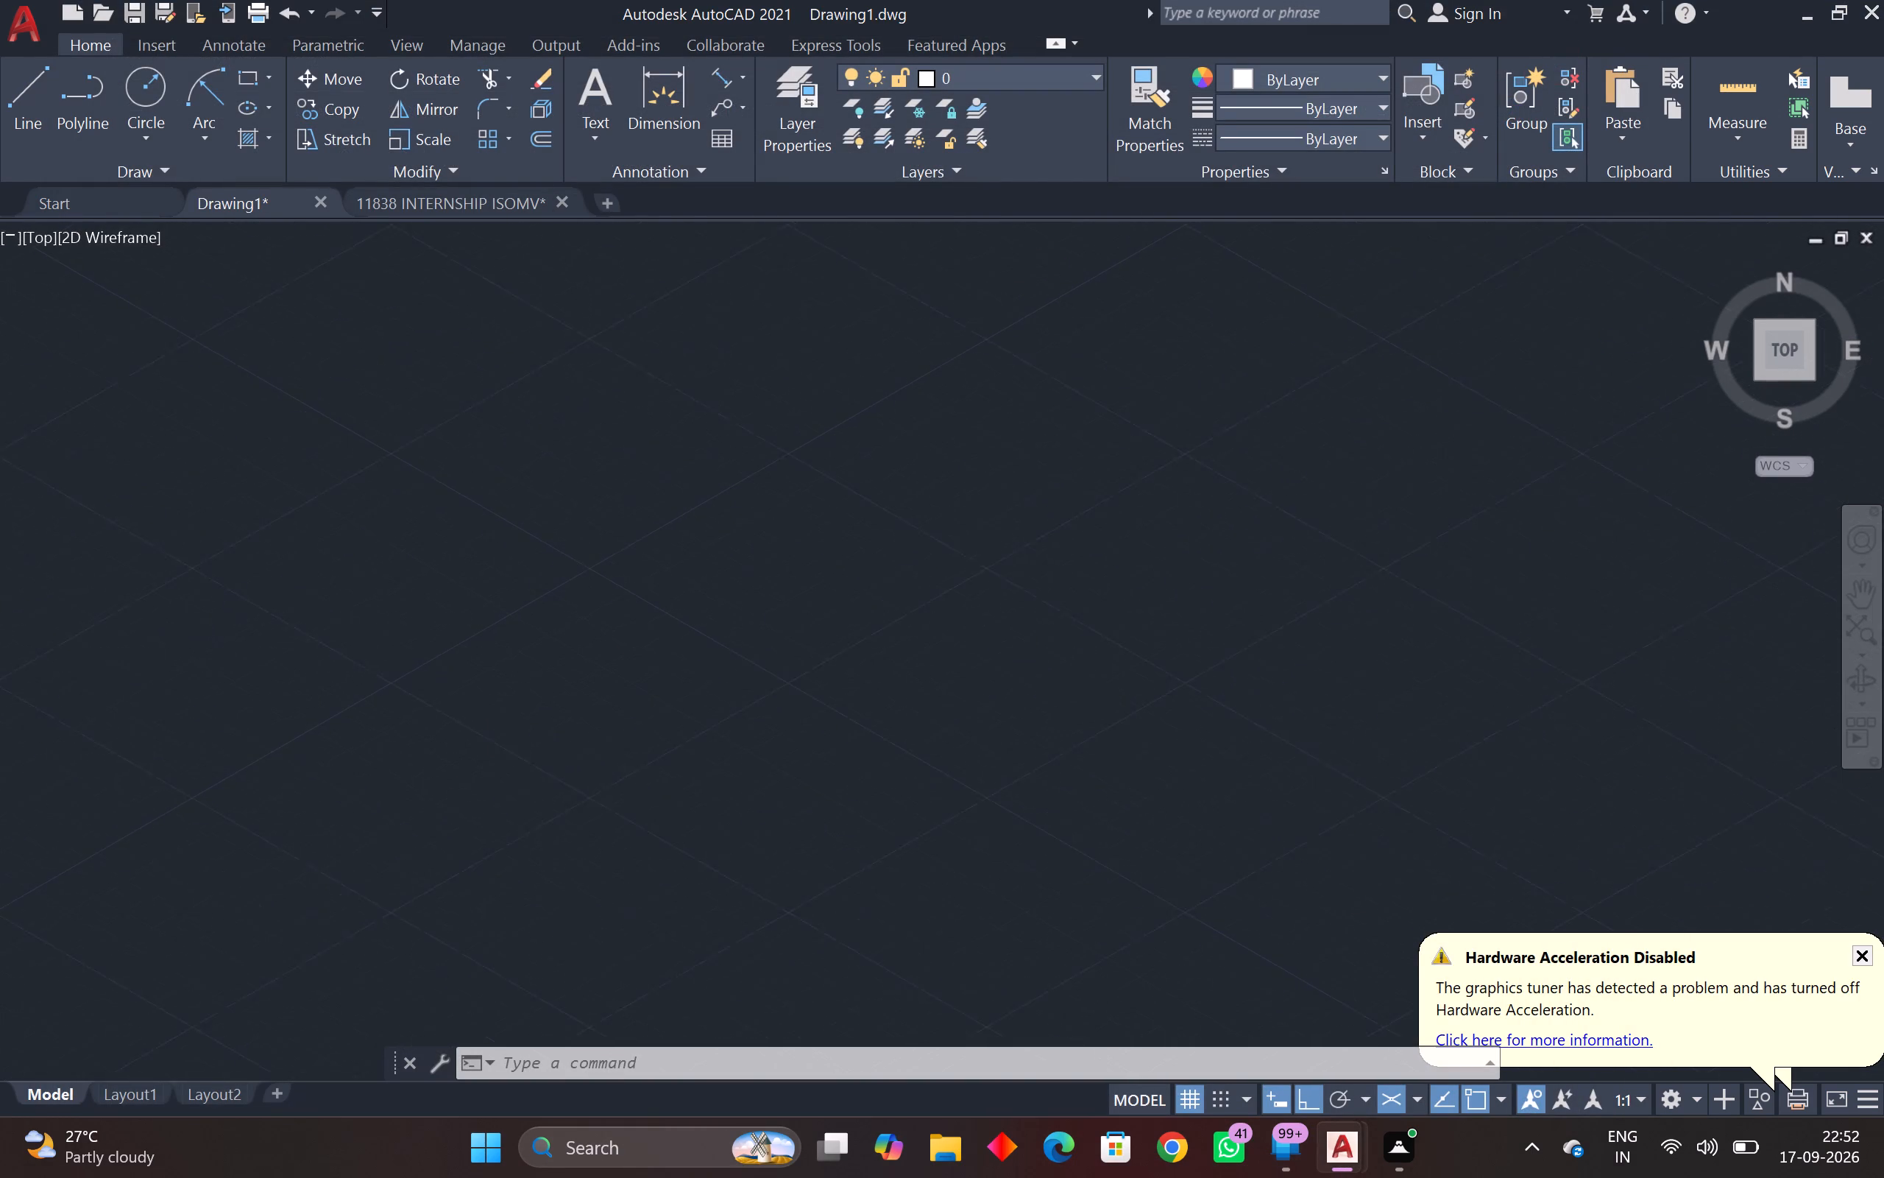
scroll(513, 737, down, 10)
middle_click(513, 737)
middle_click(513, 737)
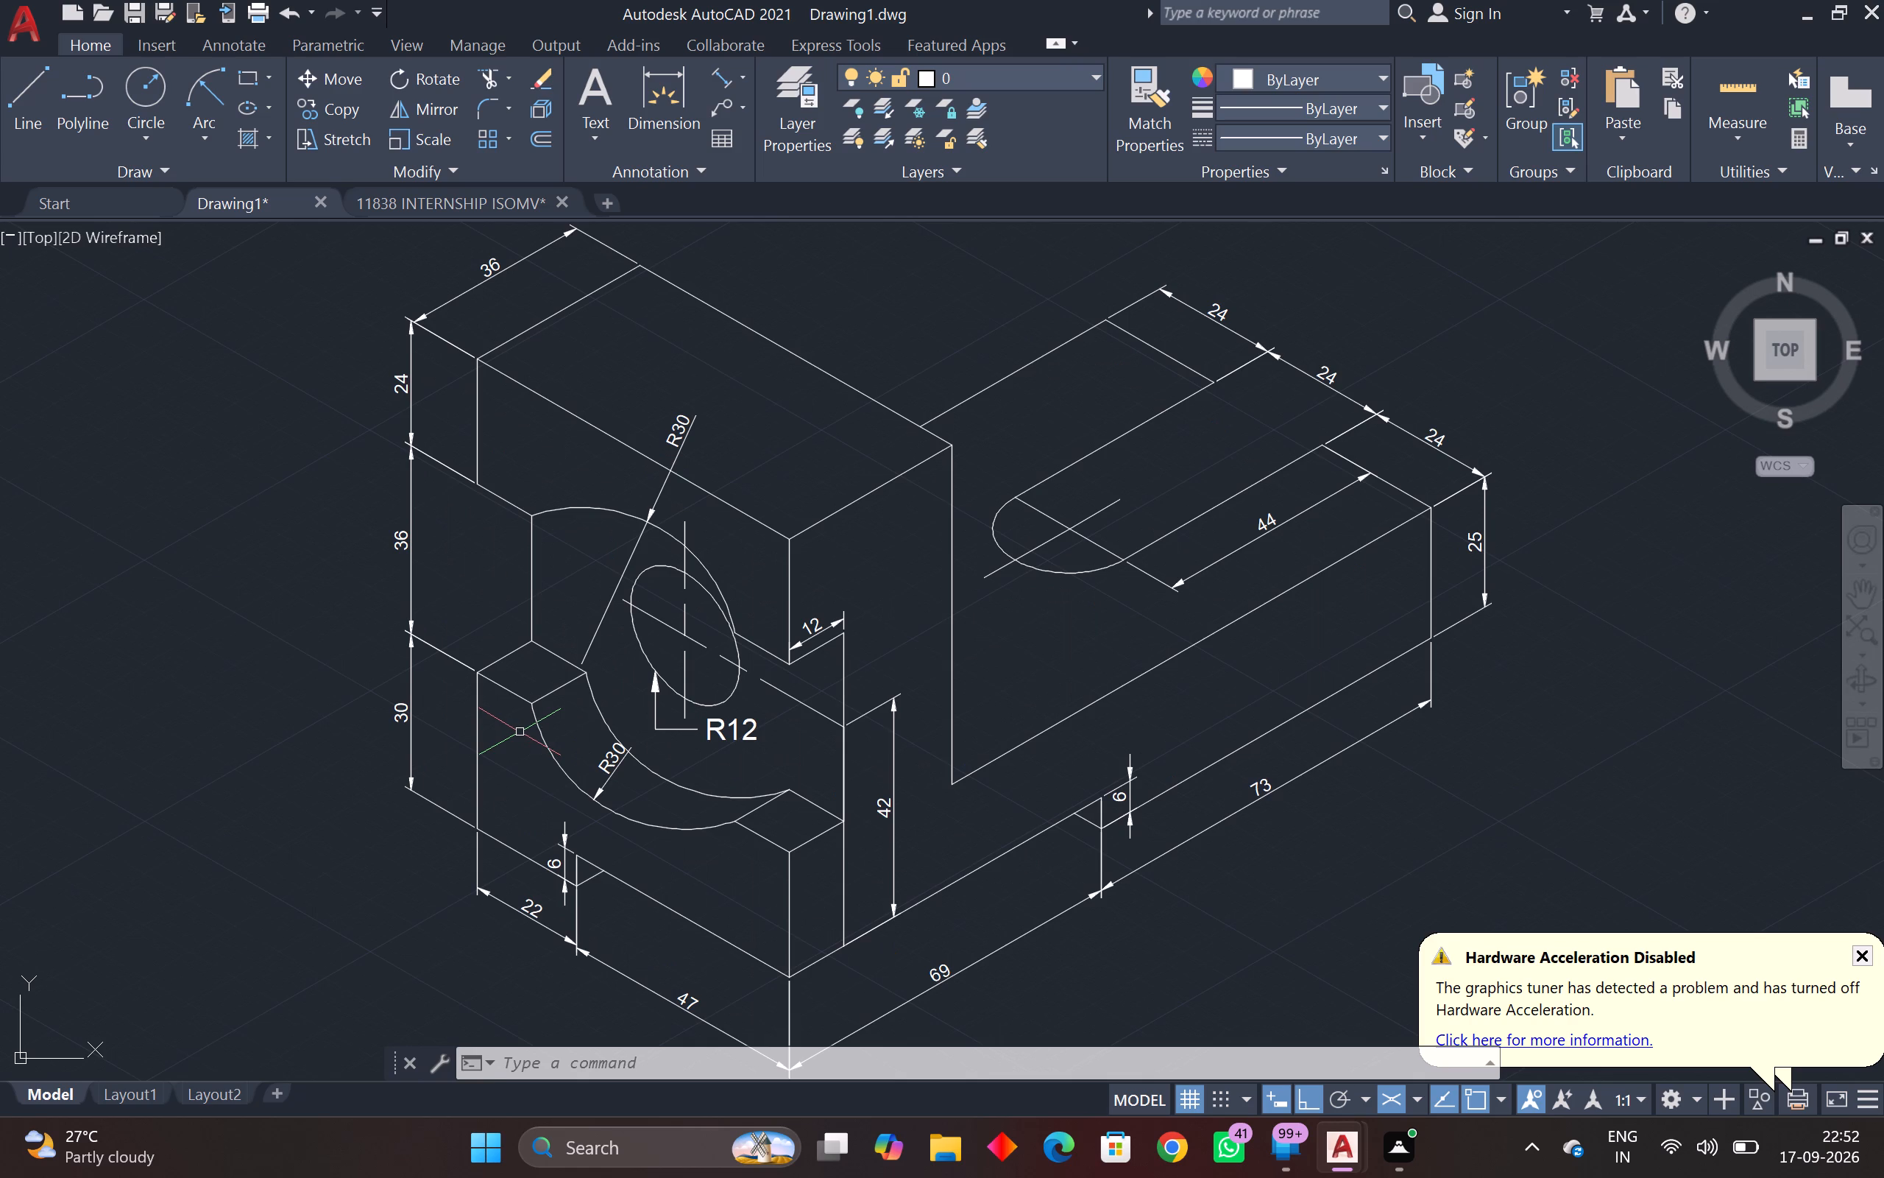
key(ctrl+s)
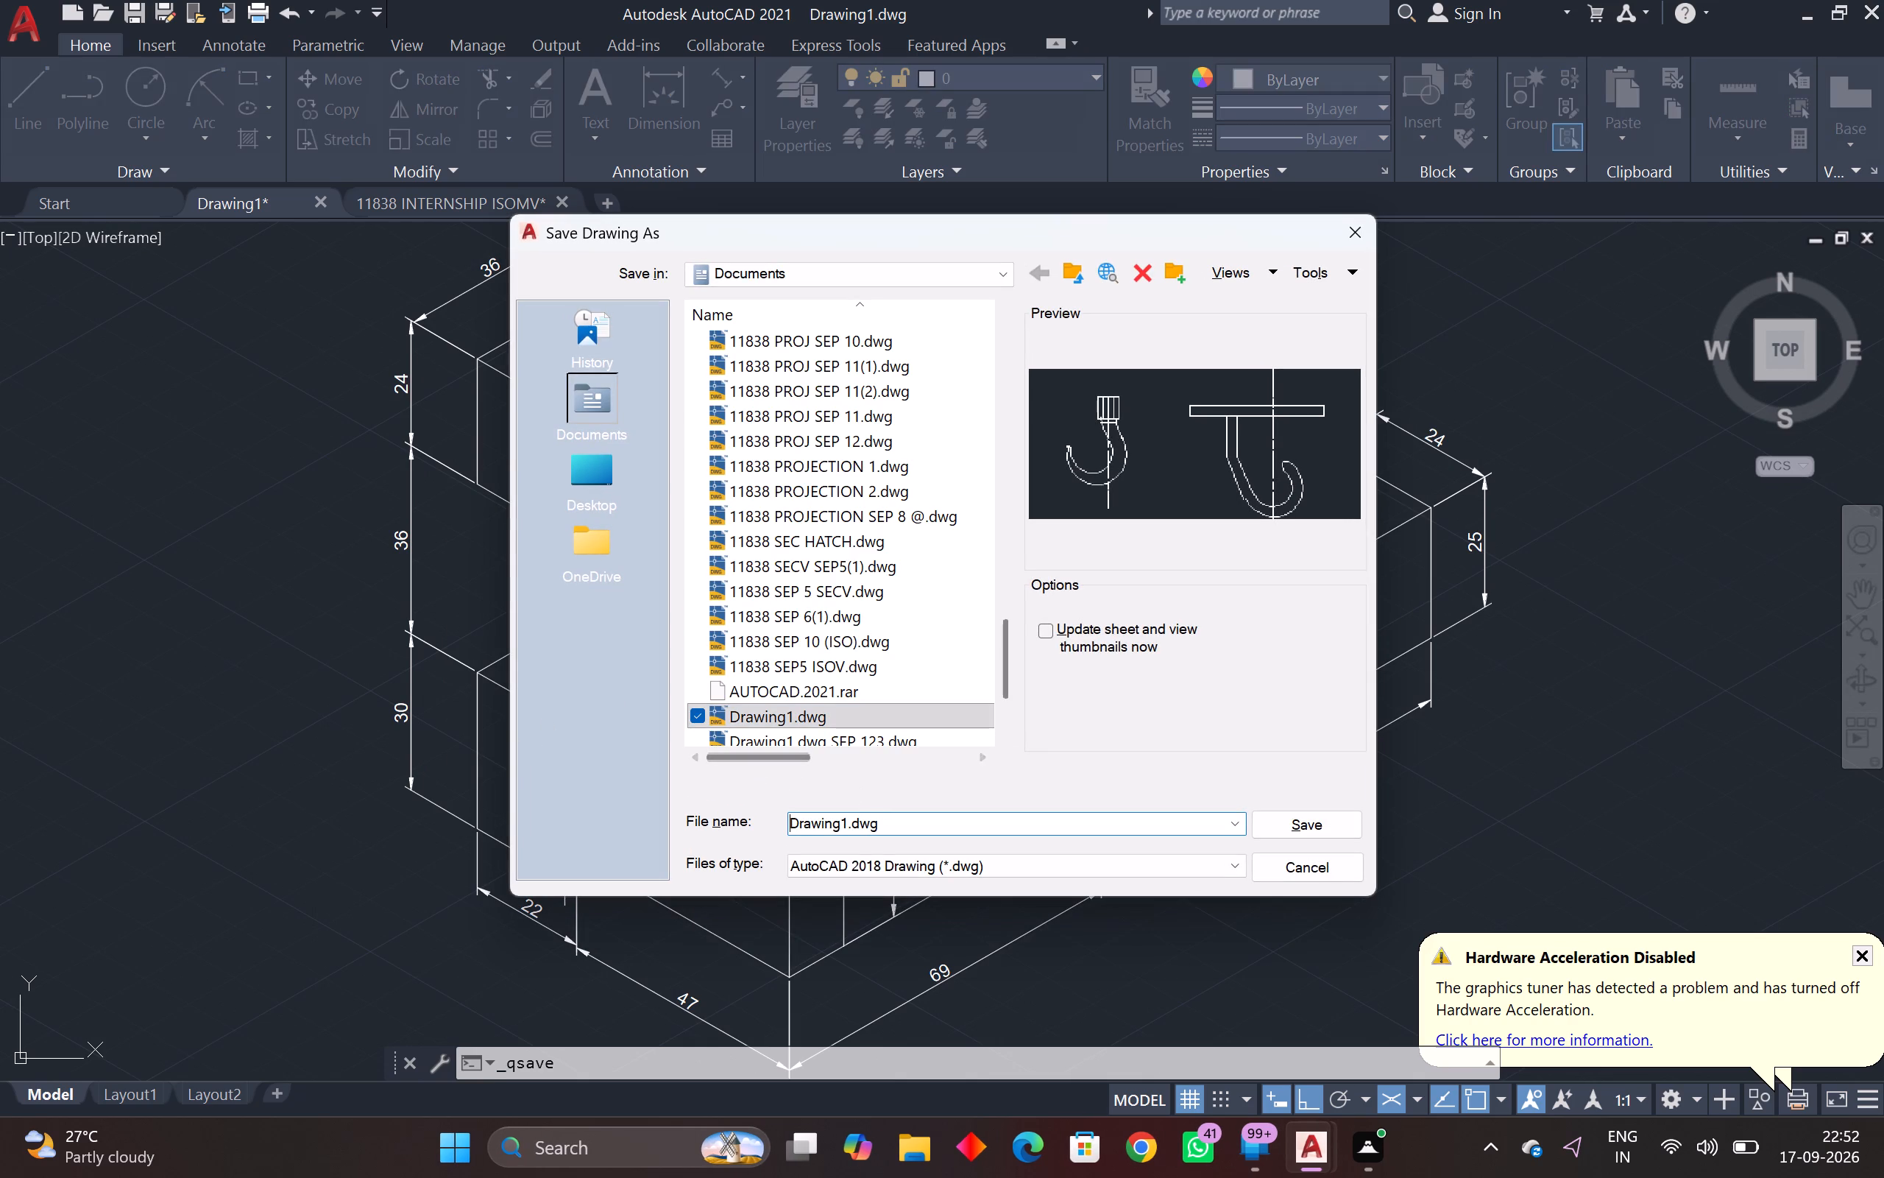
drag(887, 828, 753, 831)
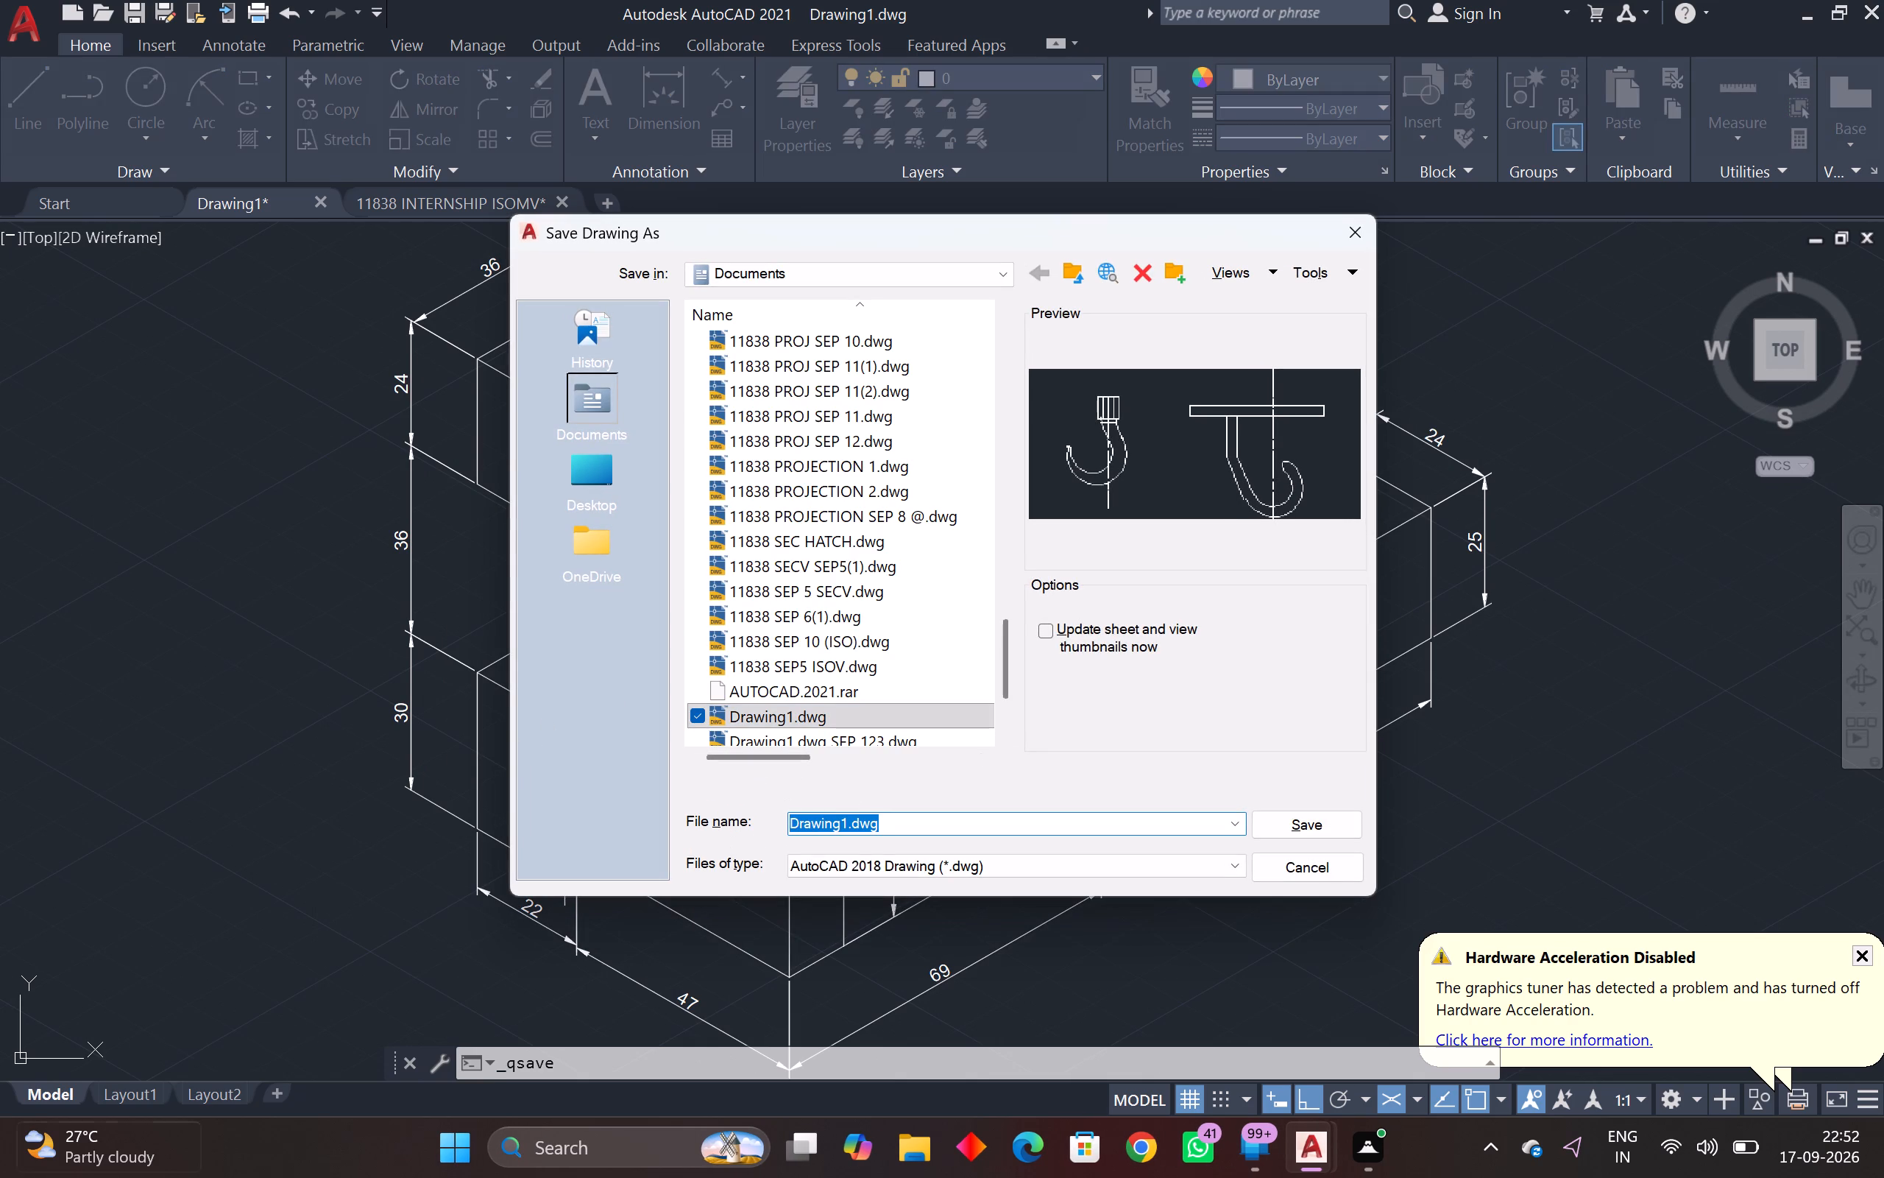
text(11838)
key(space)
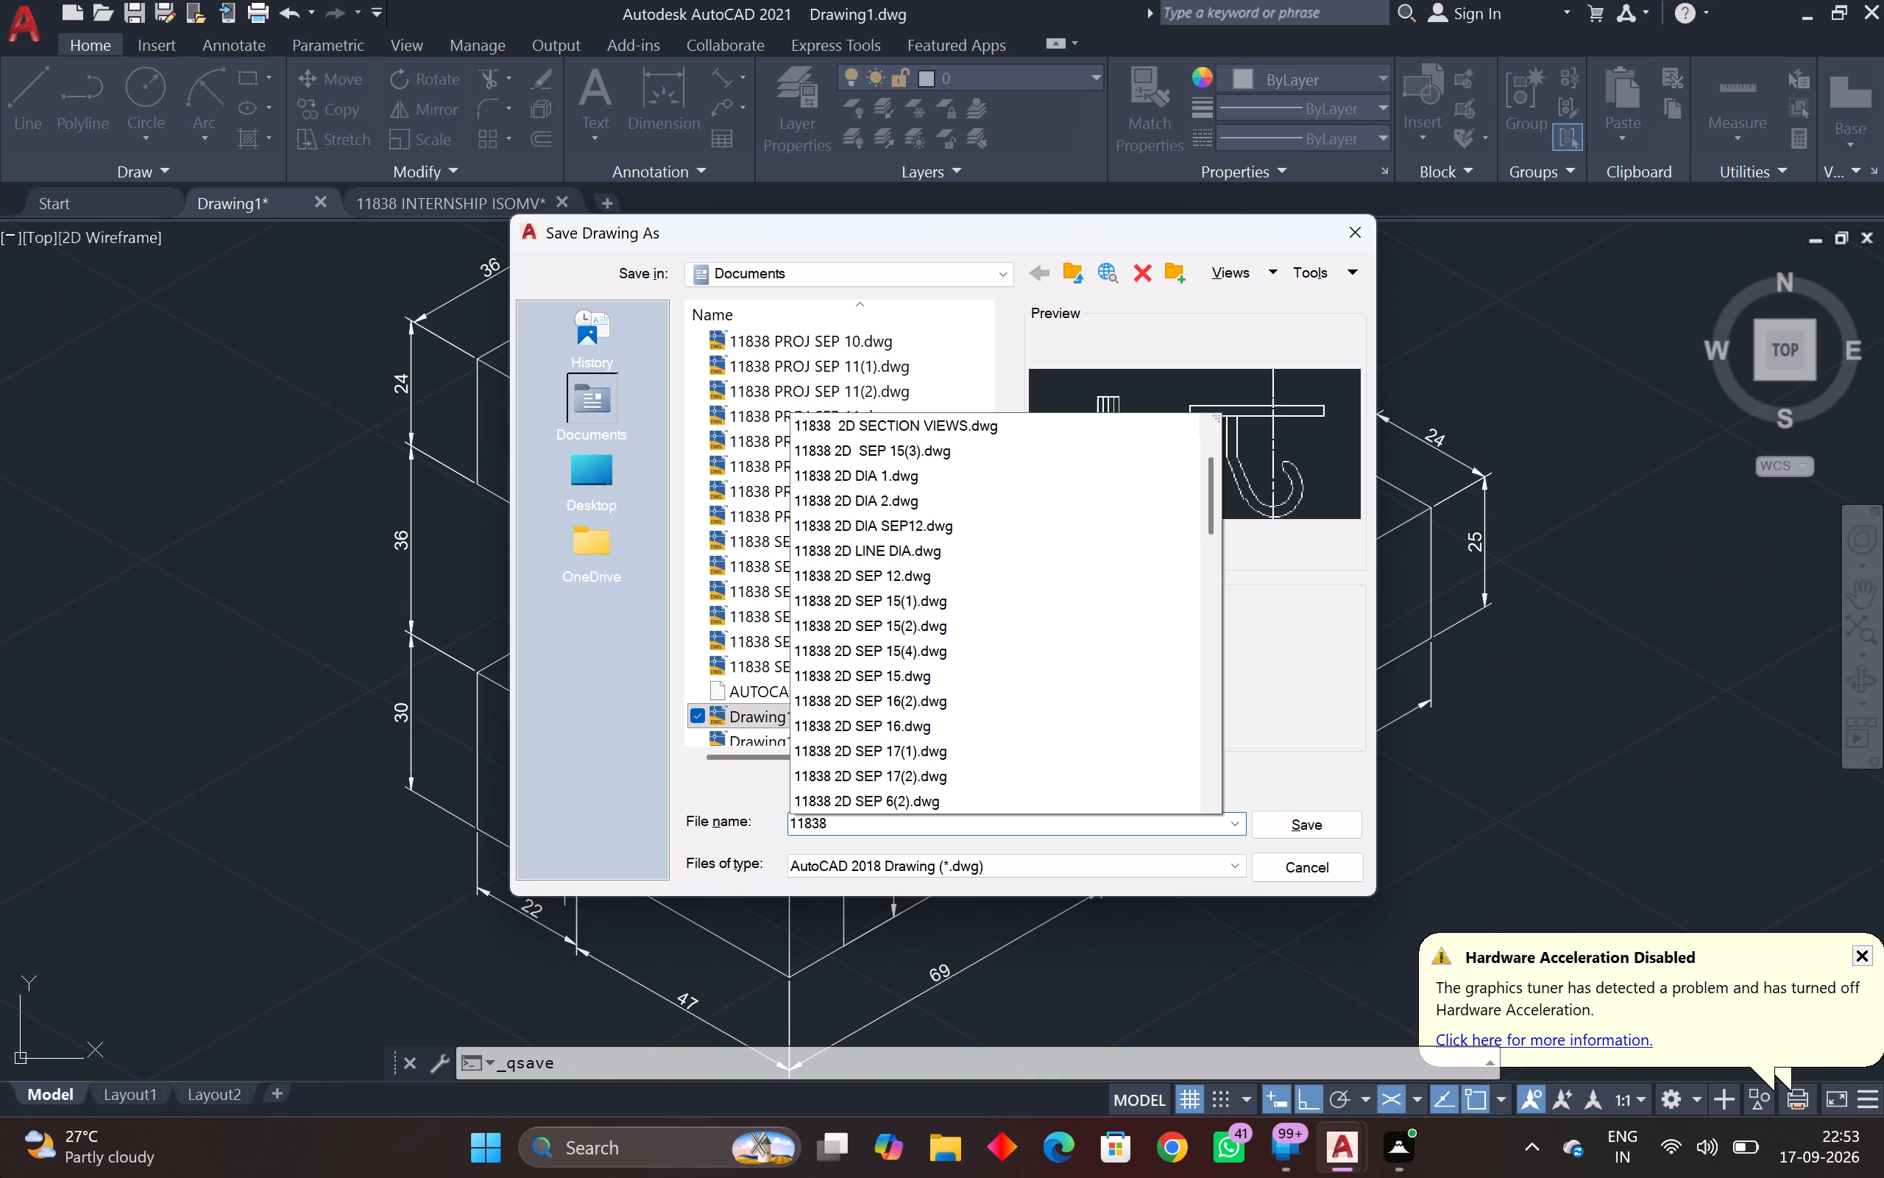
text(ISO)
key(space)
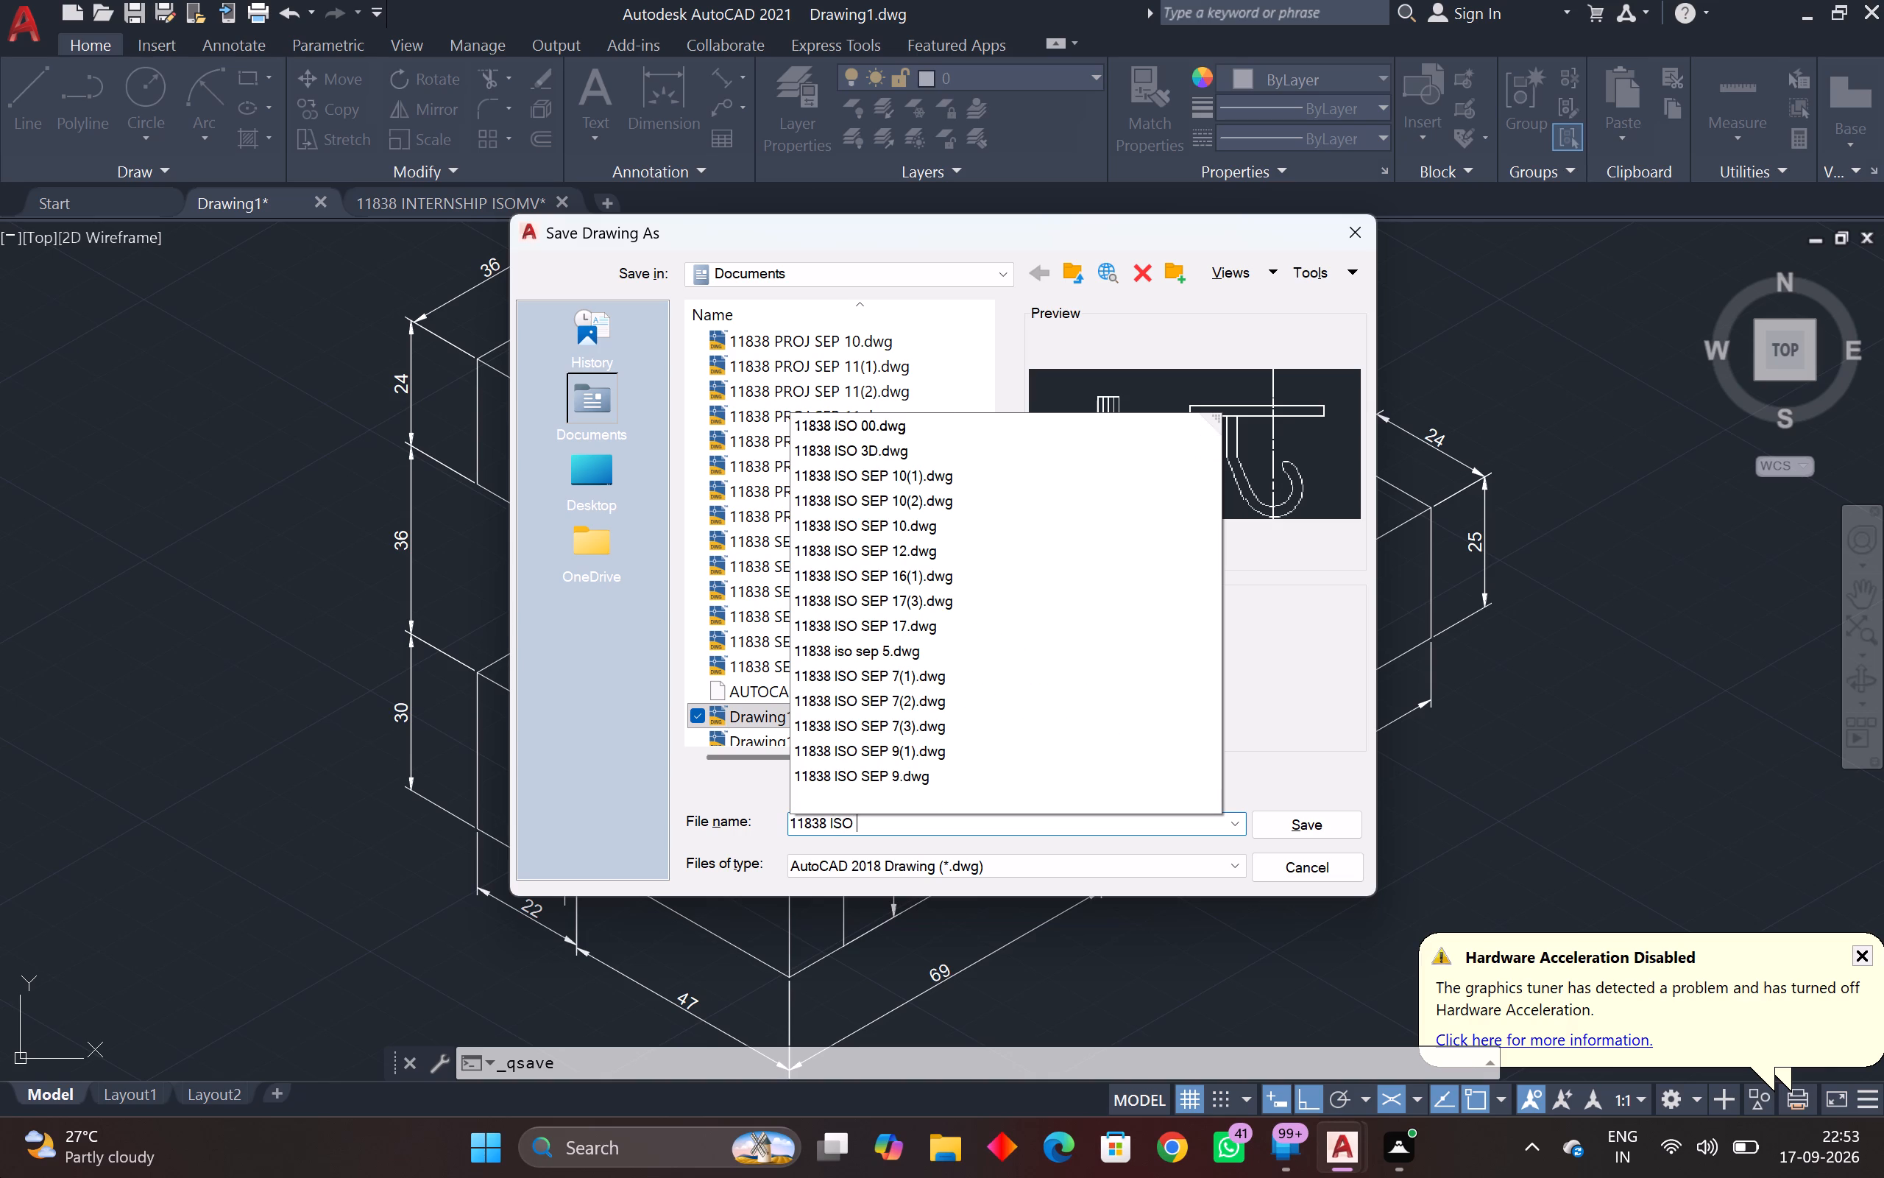
text(SEP)
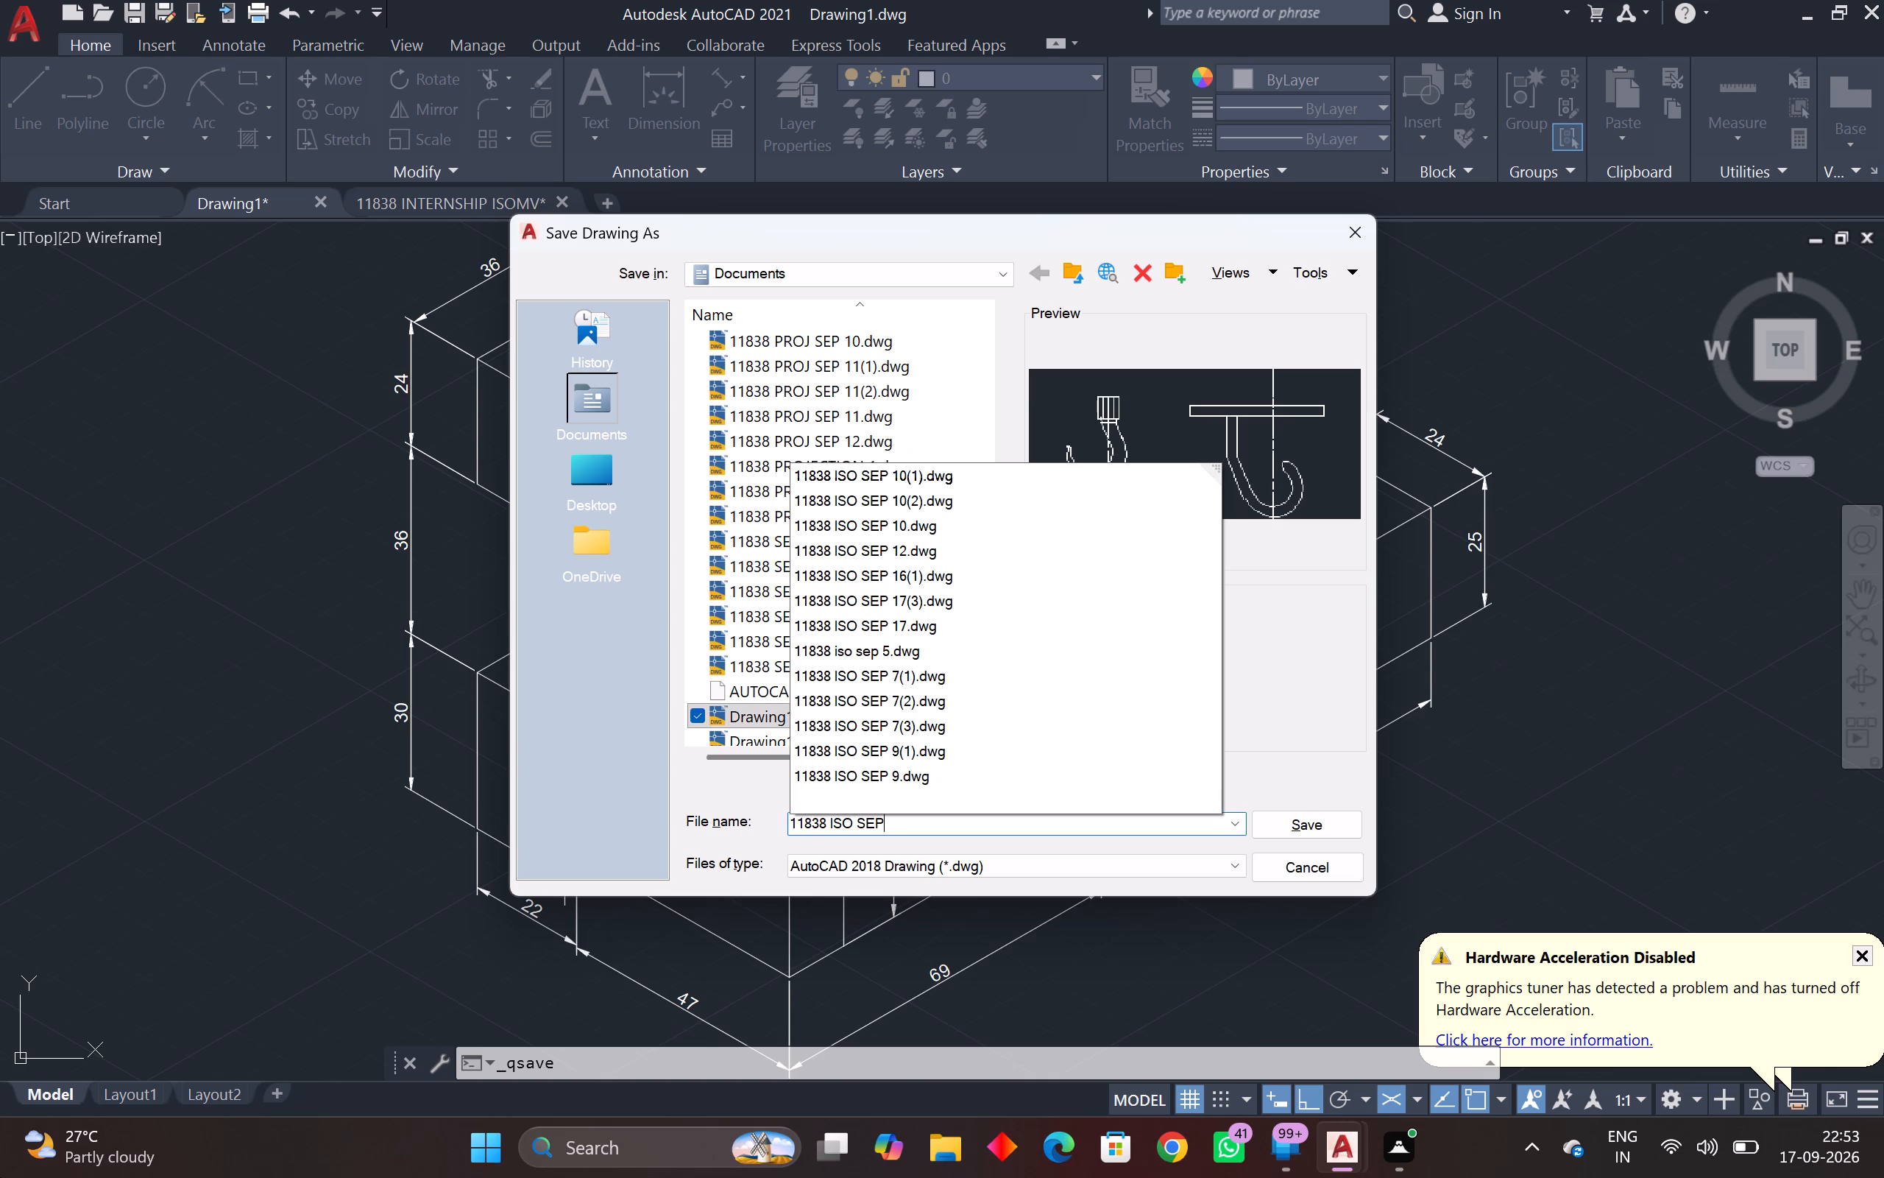
key(space)
key(1)
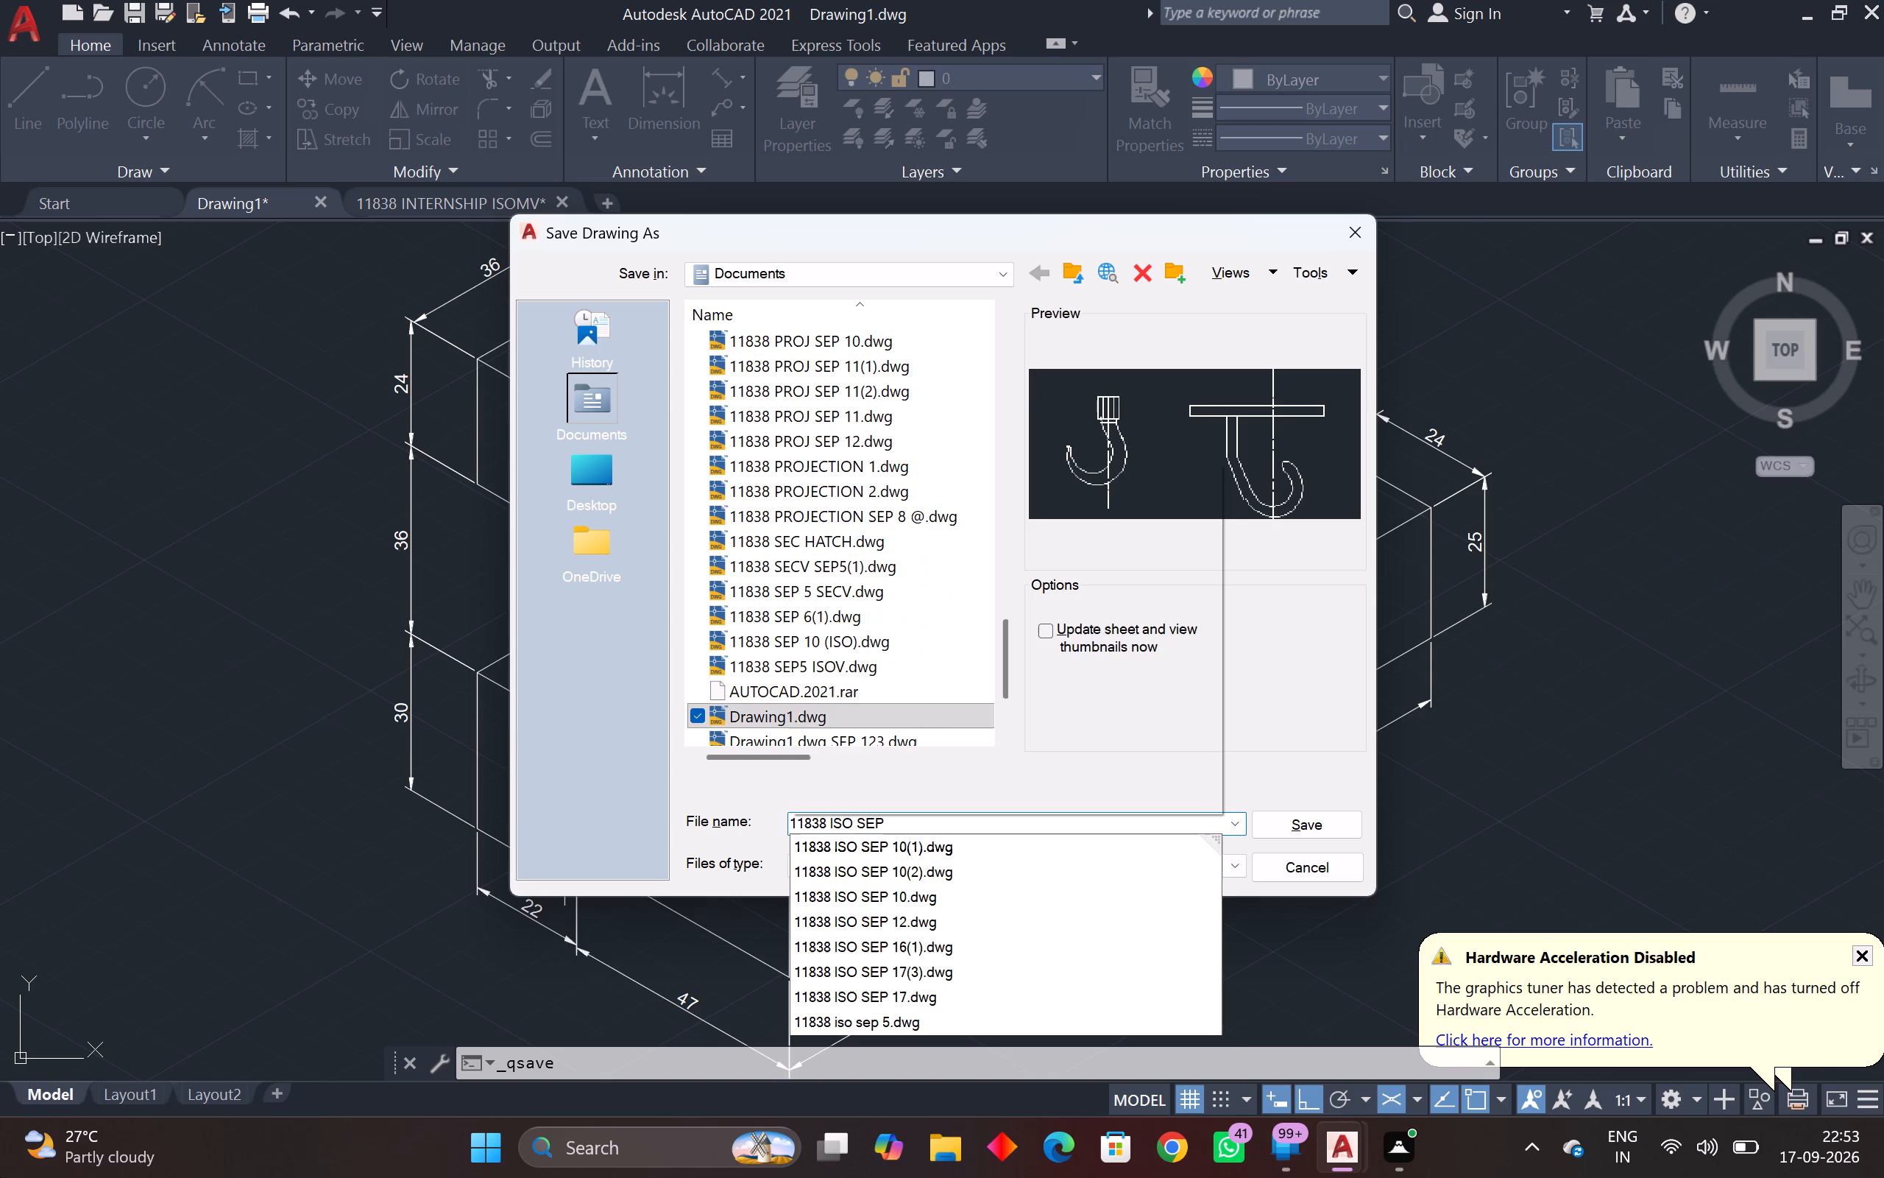
key(7)
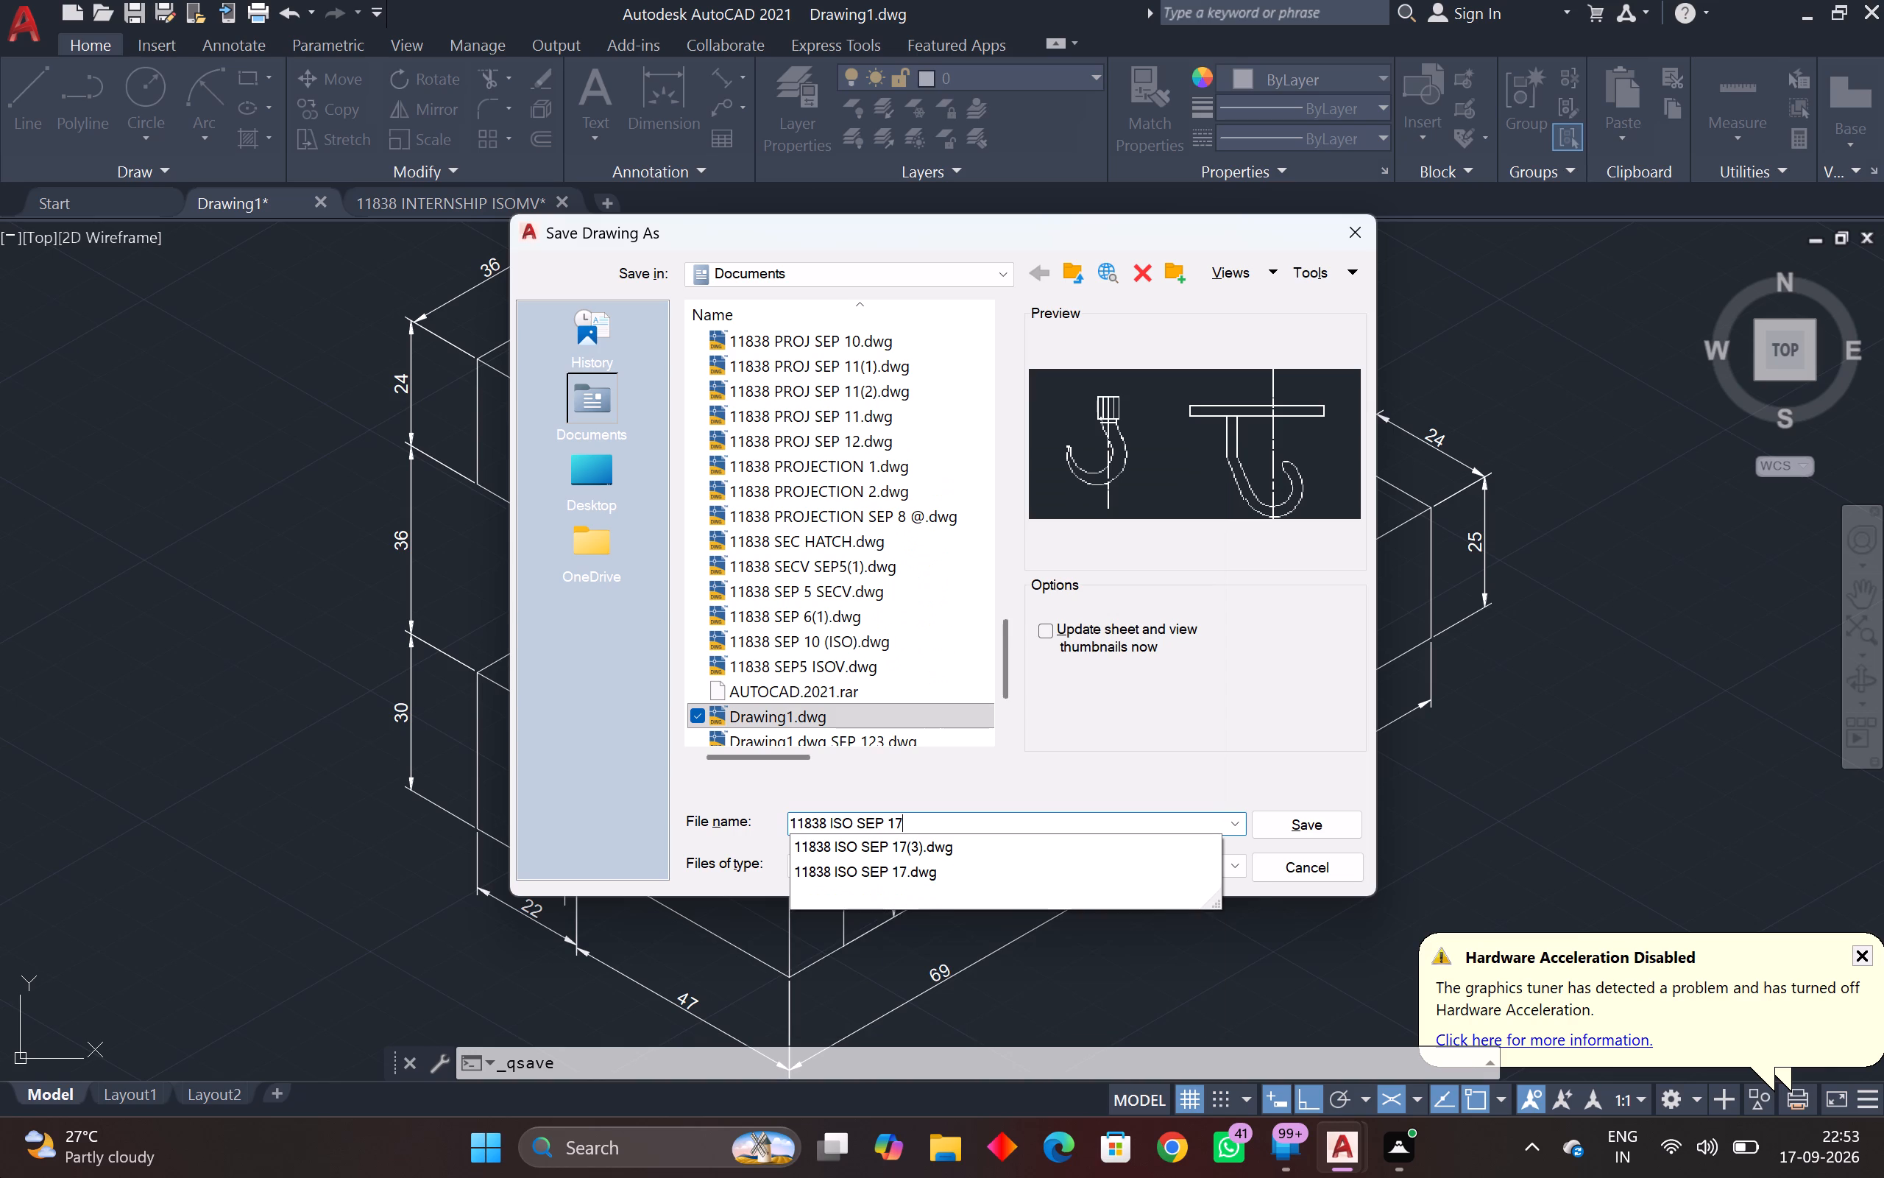
key(space)
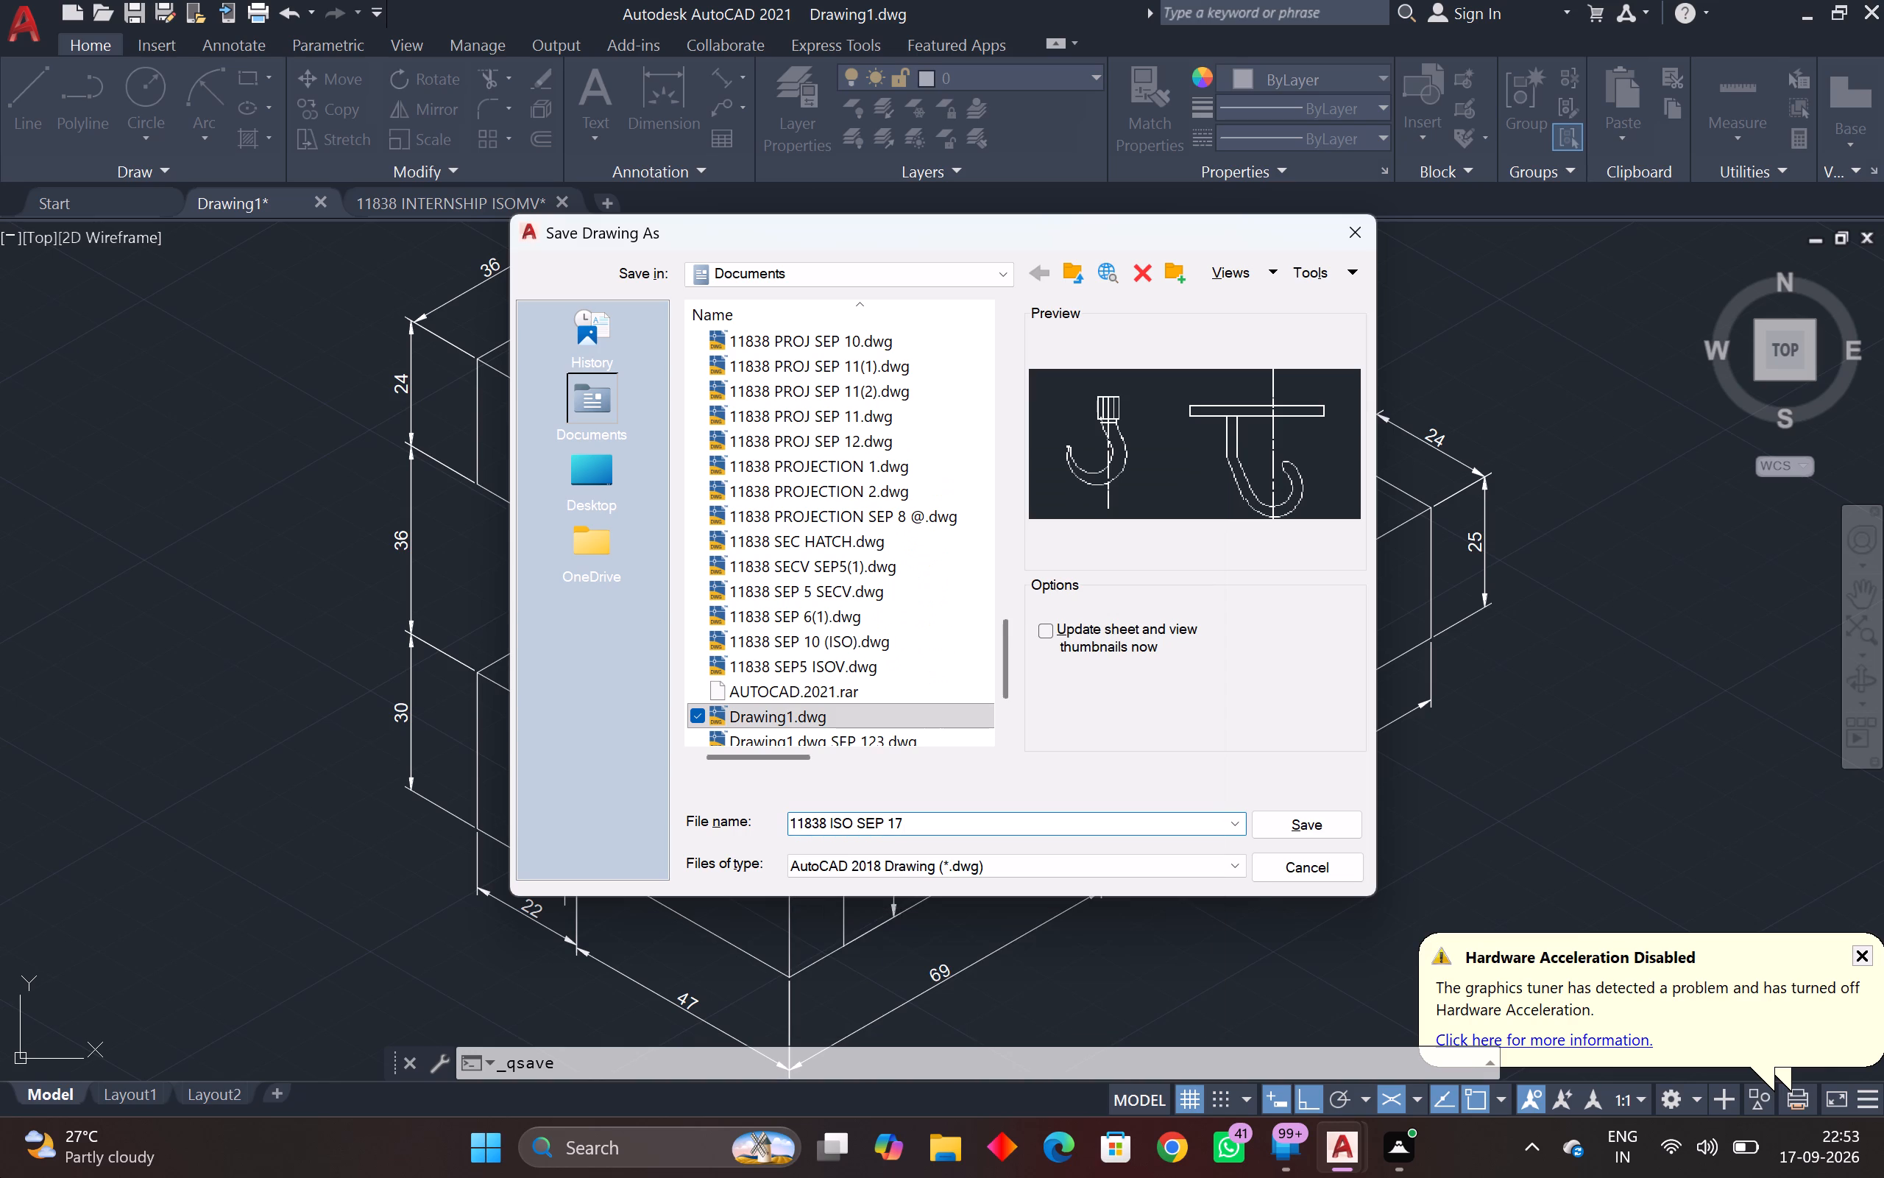
key(BackSpace)
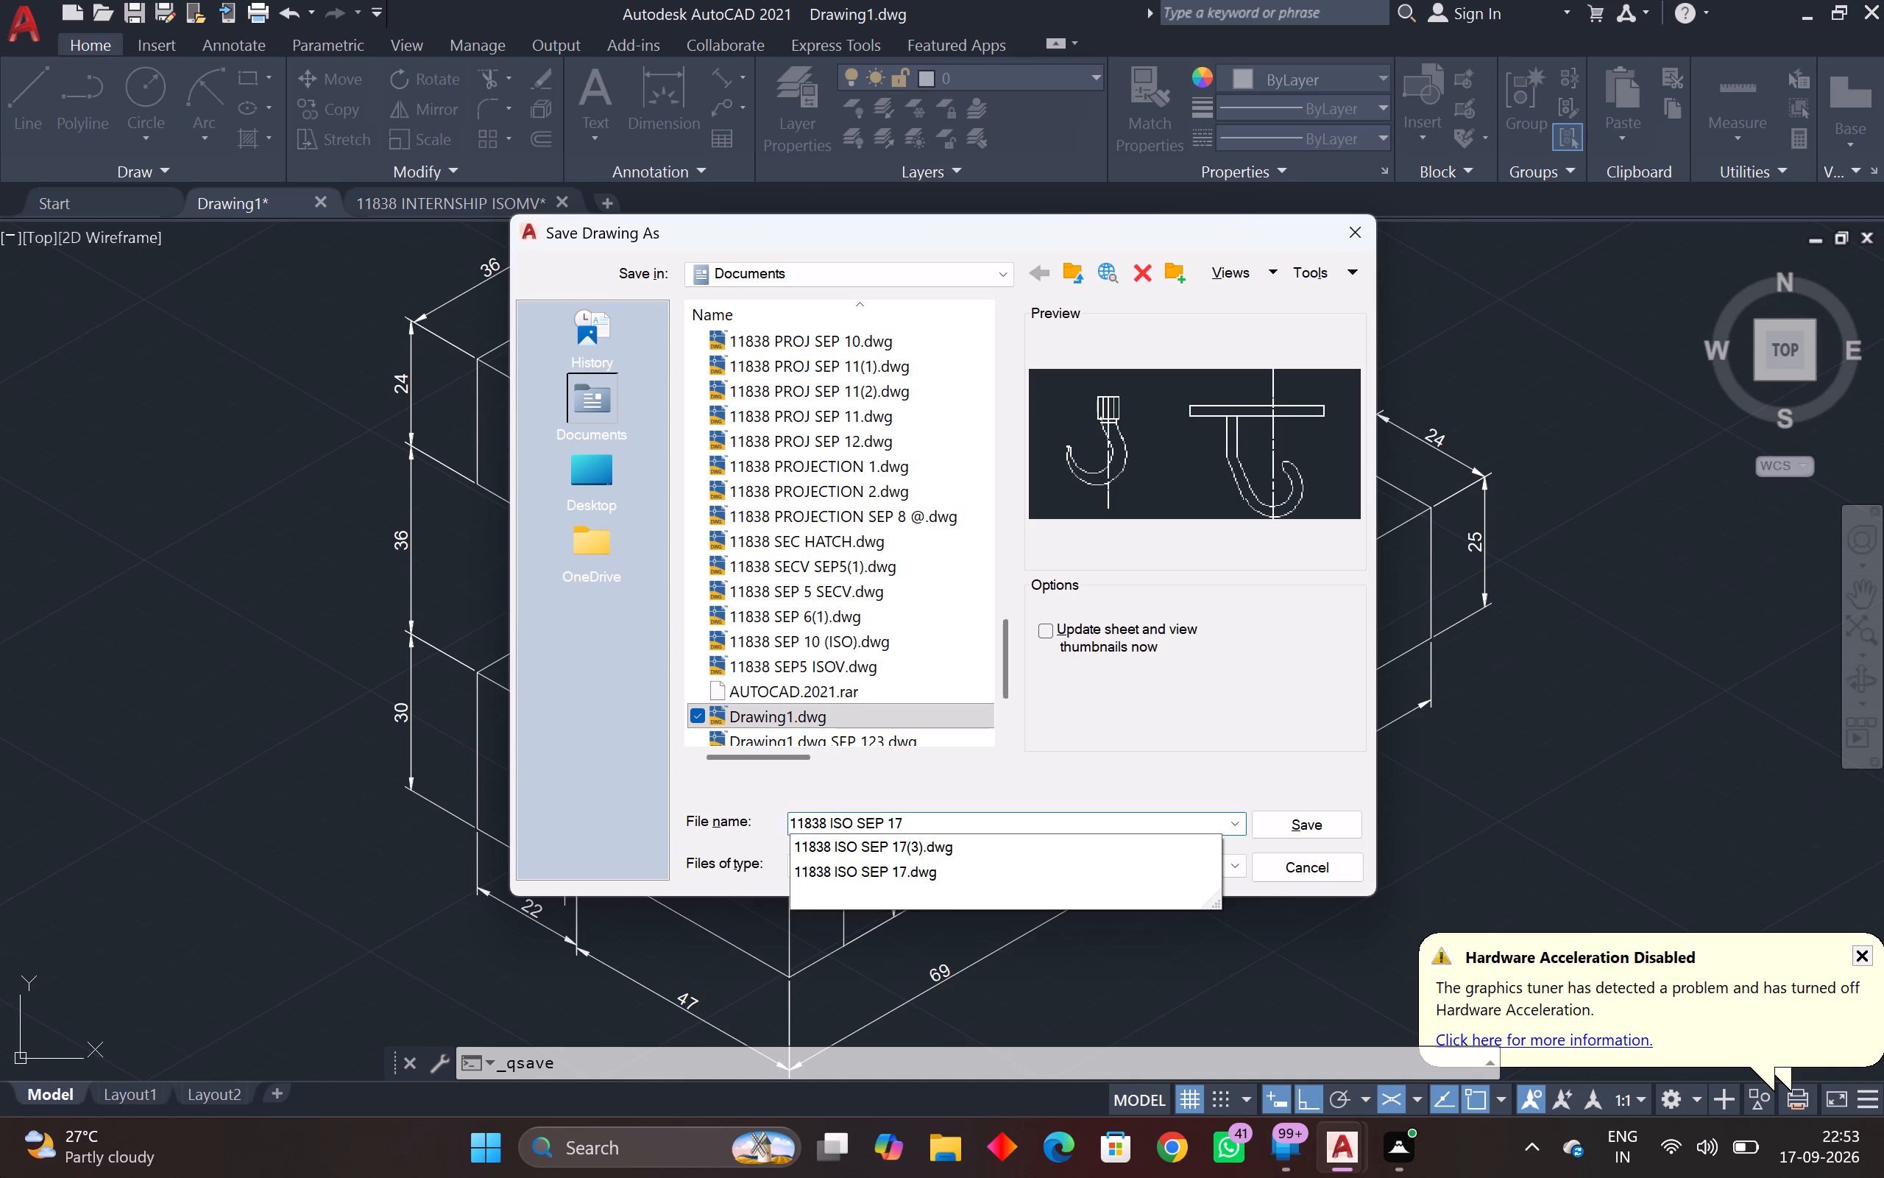
key(shift+parenleft)
key(4)
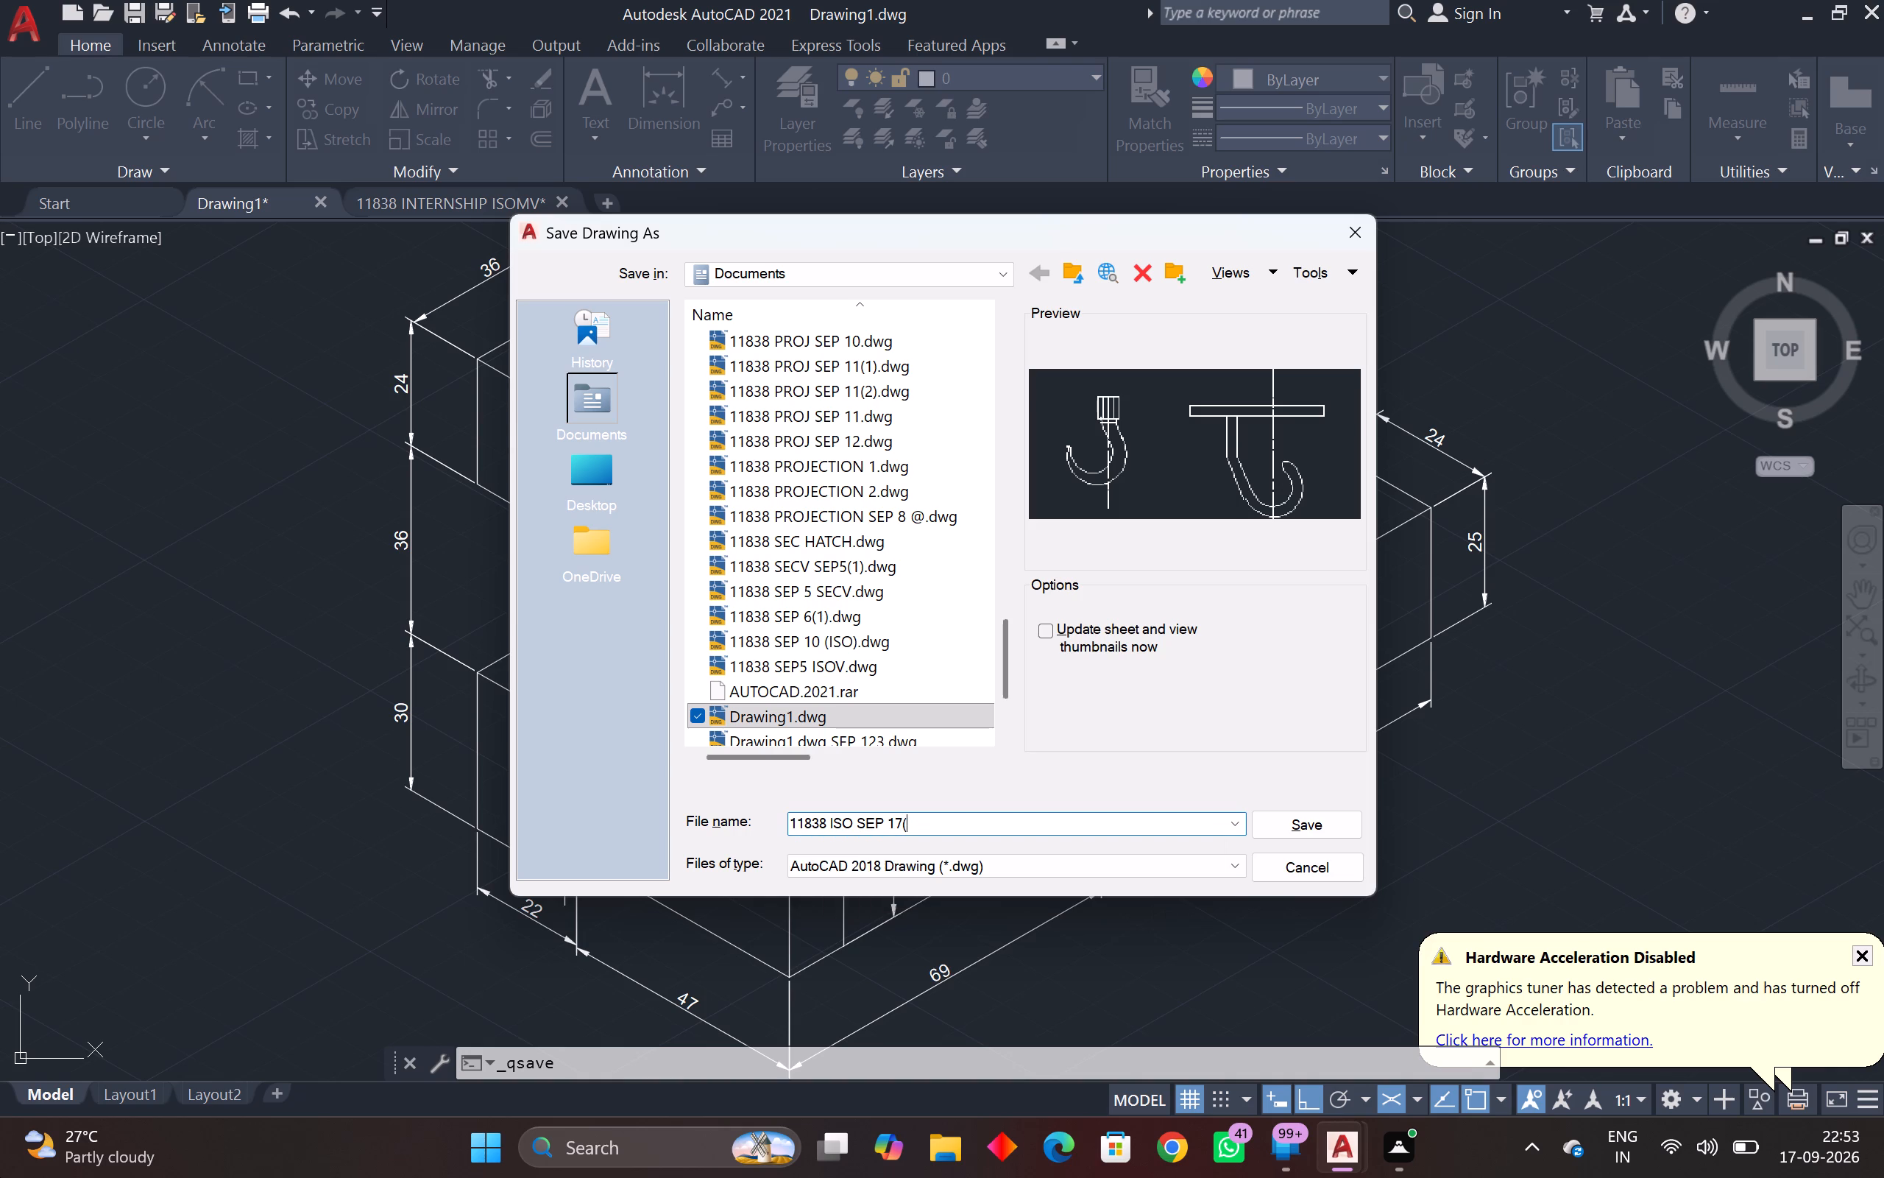
key(shift+parenright)
key(Return)
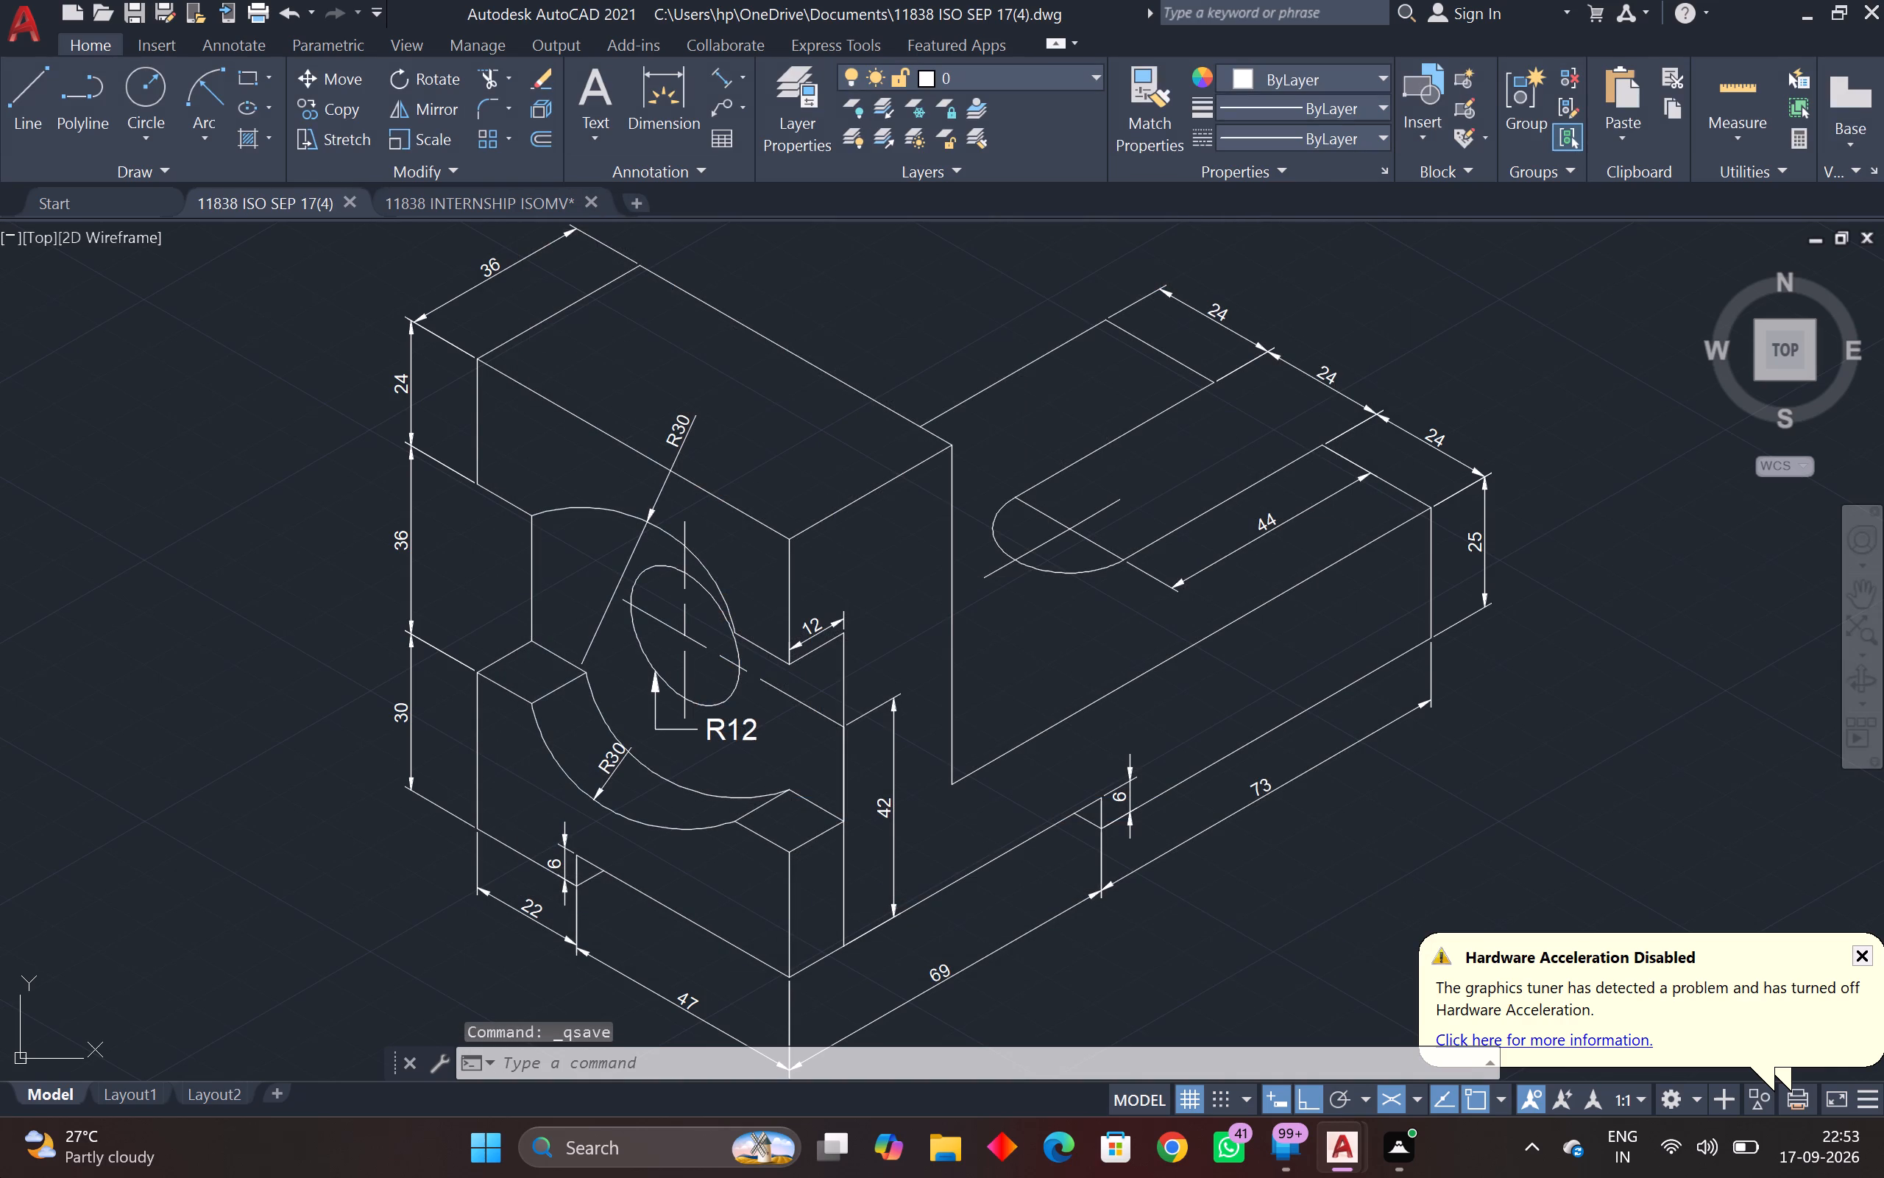